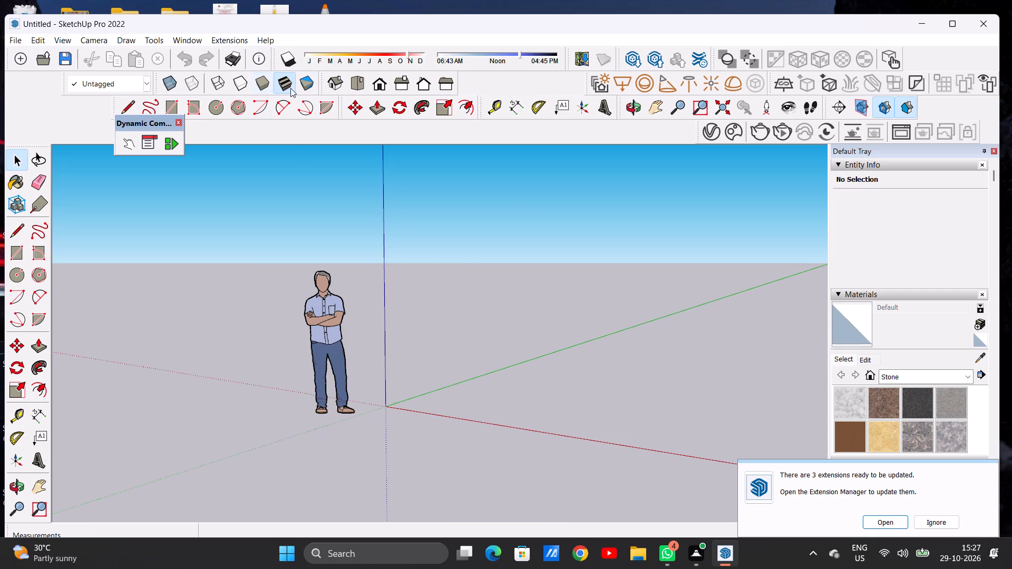
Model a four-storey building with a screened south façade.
Switch to the top view and draw a 20' by 45' rectangle on the ground plane, clear of the axes origin.
click(351, 86)
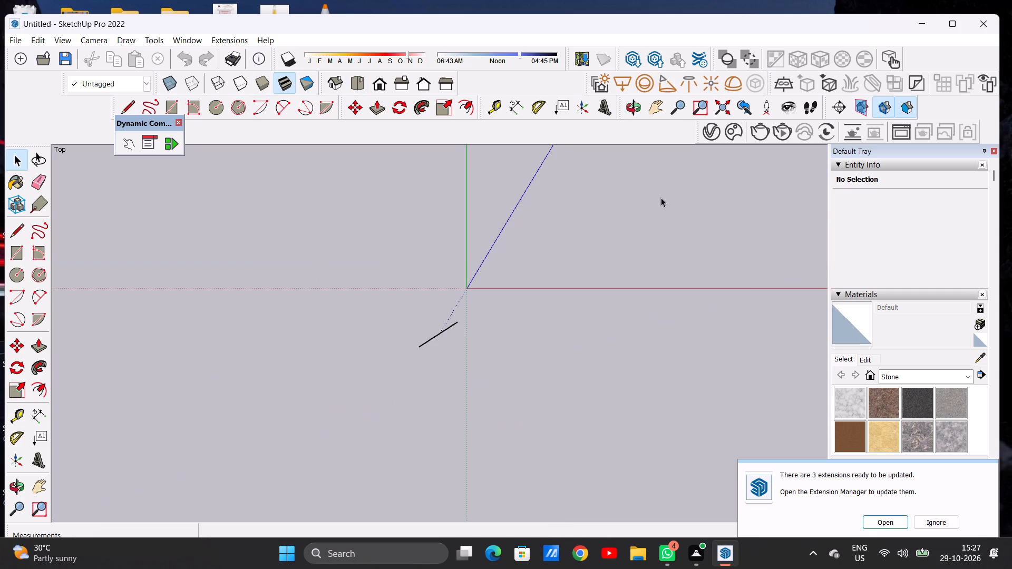
scroll(766, 239, up, 1)
scroll(782, 232, down, 1)
scroll(789, 230, up, 4)
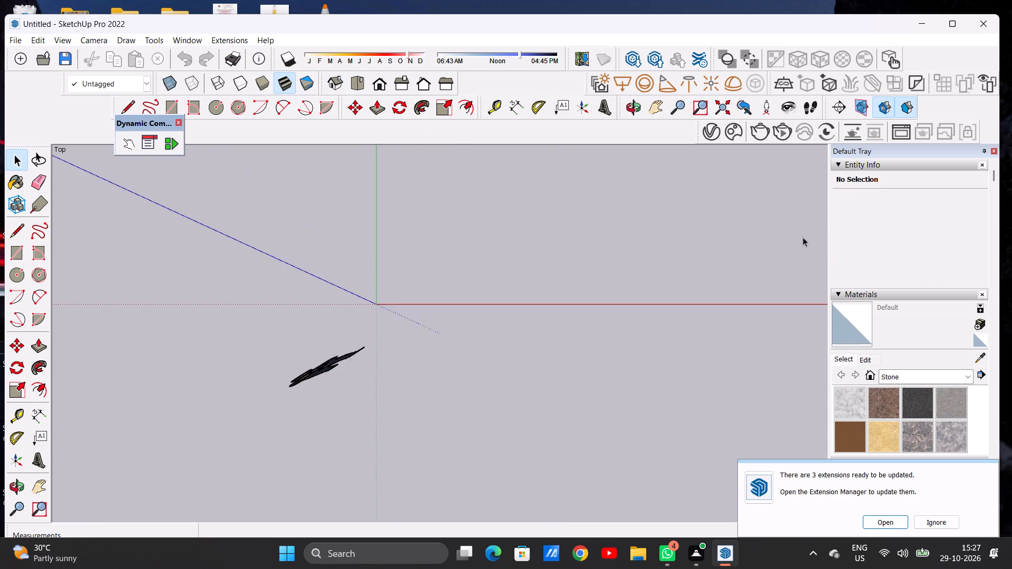
scroll(803, 231, up, 2)
click(658, 100)
drag(676, 181, 619, 231)
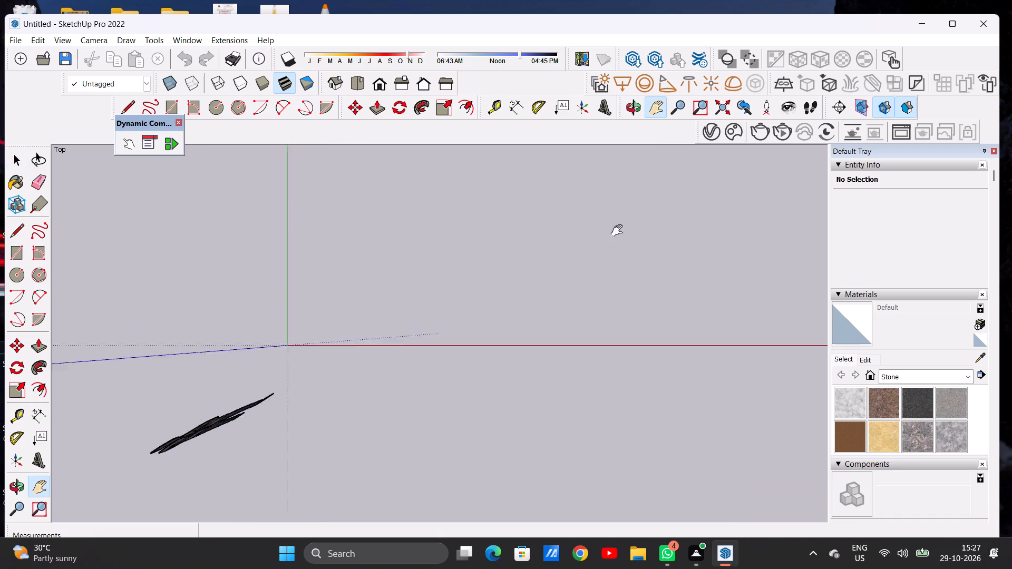
drag(619, 231, 555, 351)
drag(644, 286, 438, 298)
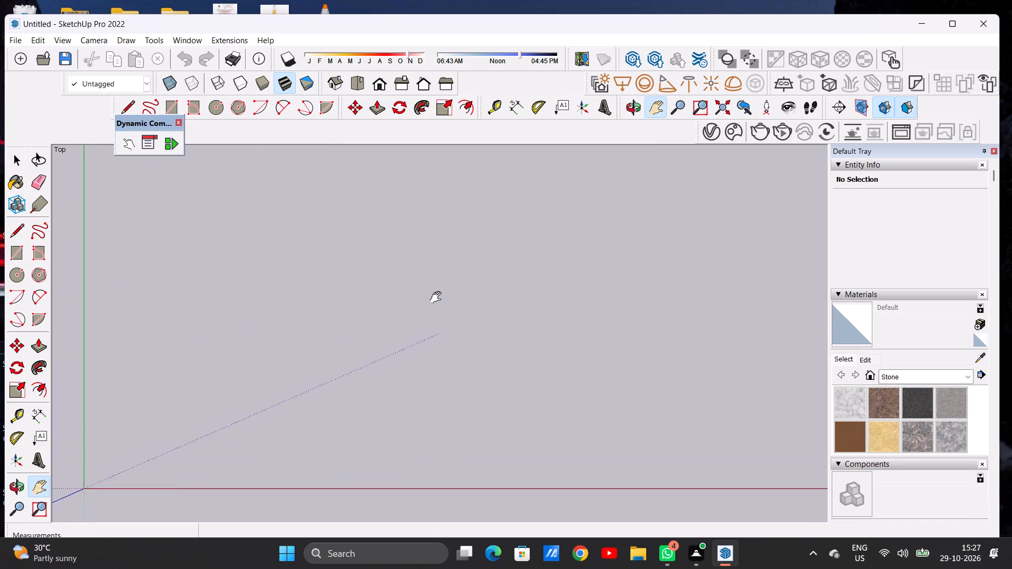
drag(438, 298, 422, 313)
key(space)
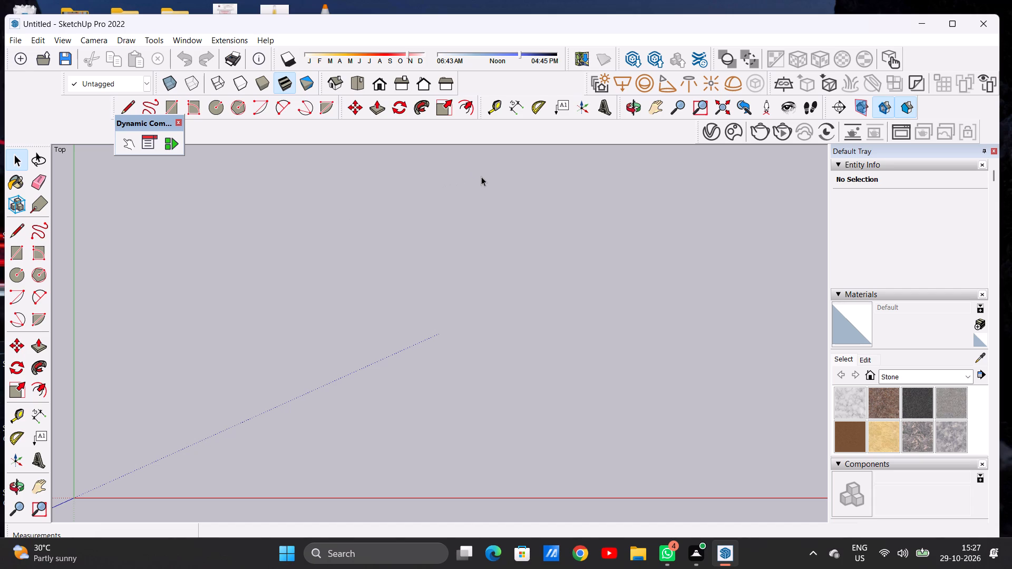
key(r)
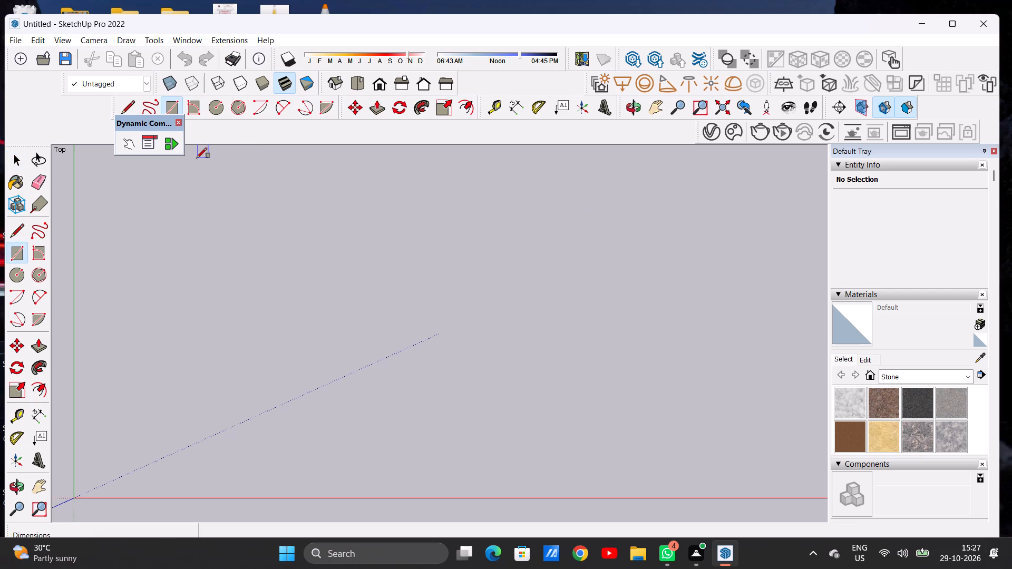
click(197, 158)
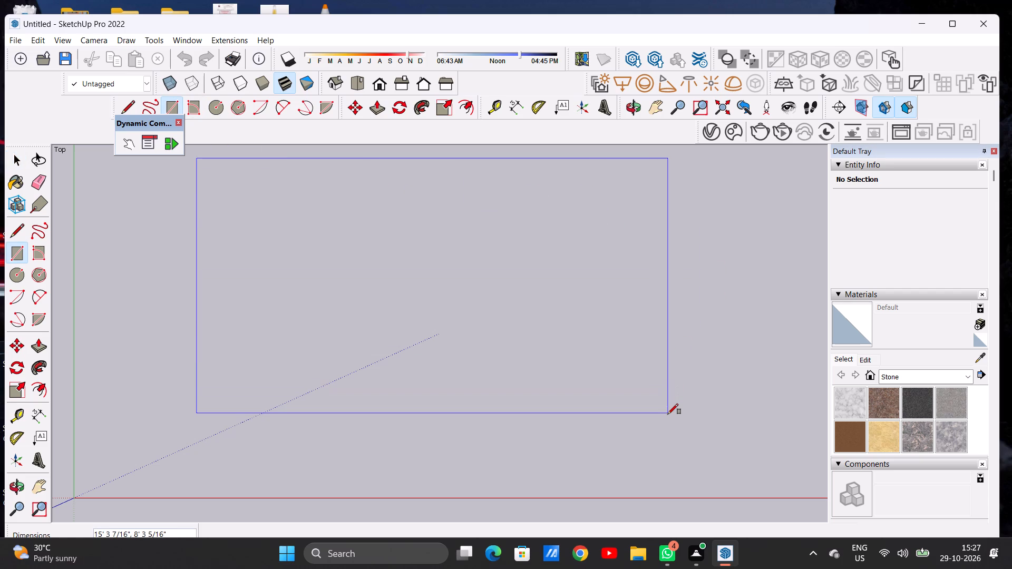
key(2)
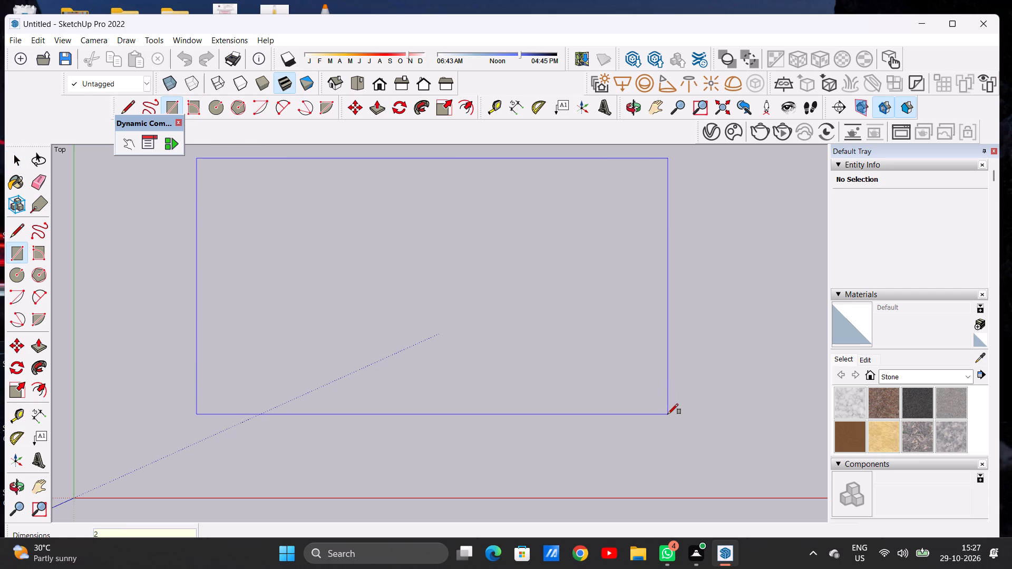
text(0',)
text(45)
key(apostrophe)
key(Return)
key(space)
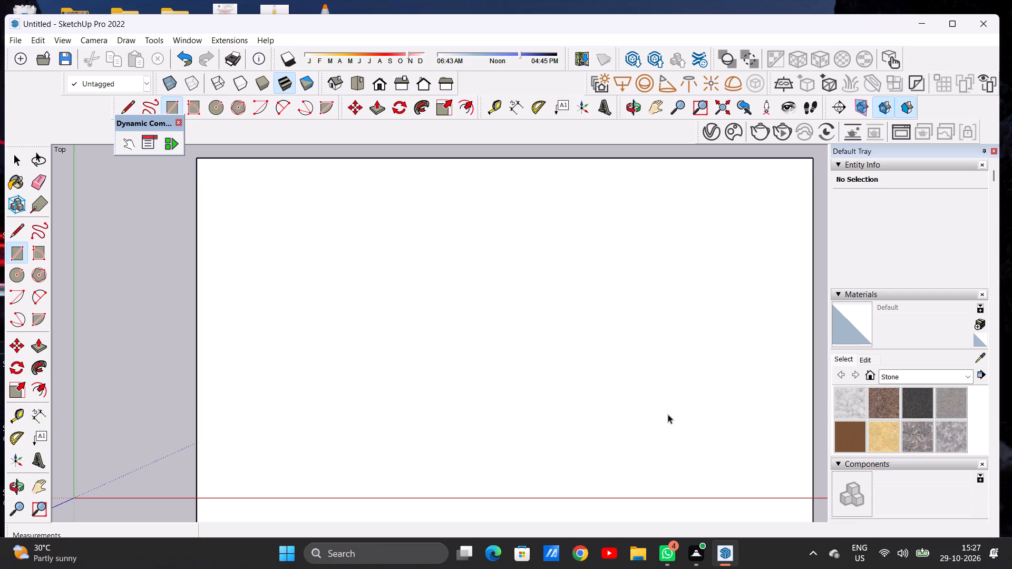
Move the whole rectangle, face and edges, well away from the axes origin into the positive red and green quadrant.
scroll(474, 354, down, 8)
scroll(446, 331, up, 1)
scroll(446, 330, down, 7)
scroll(420, 300, up, 1)
scroll(421, 300, down, 11)
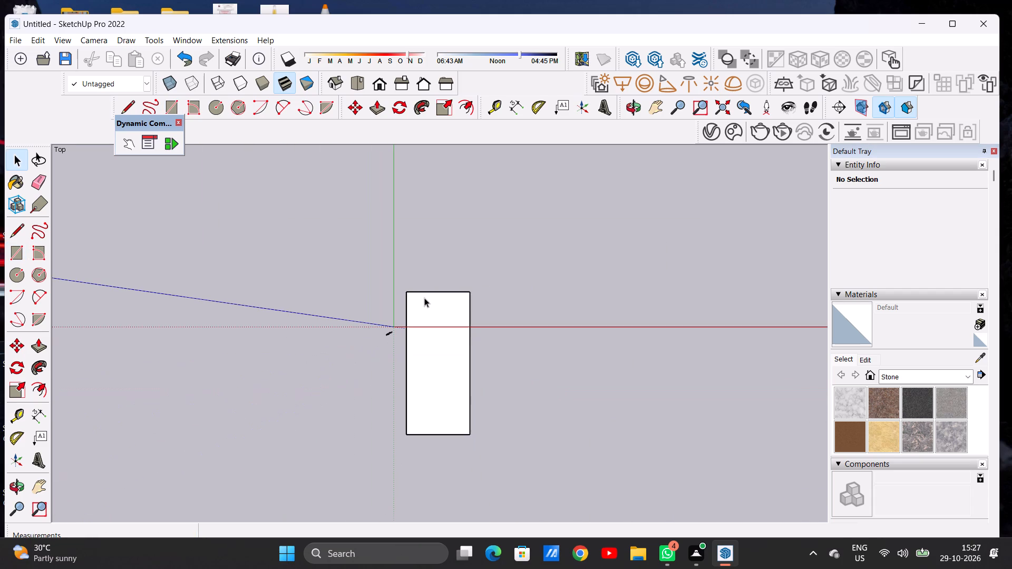
scroll(458, 341, up, 6)
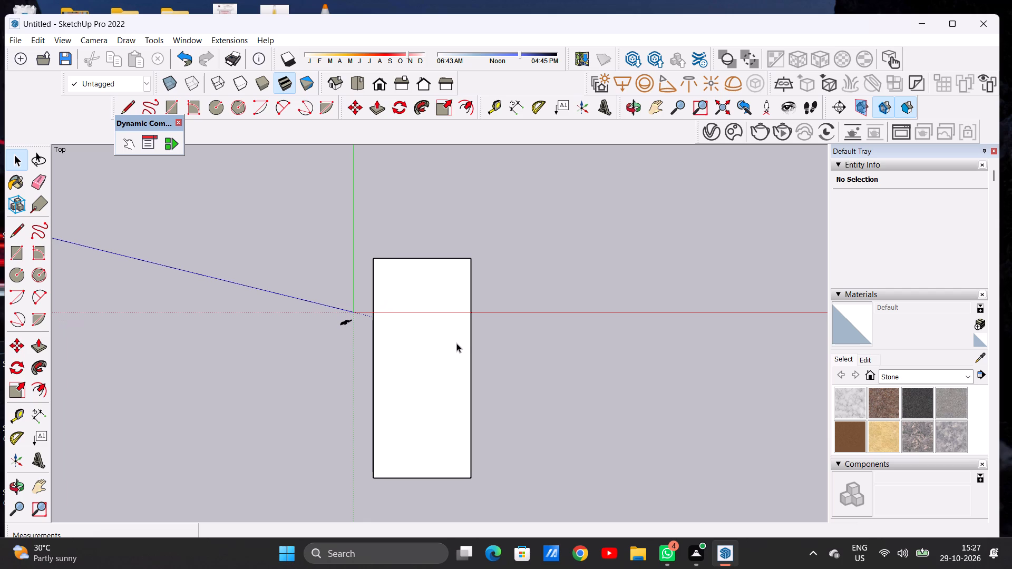
double_click(433, 375)
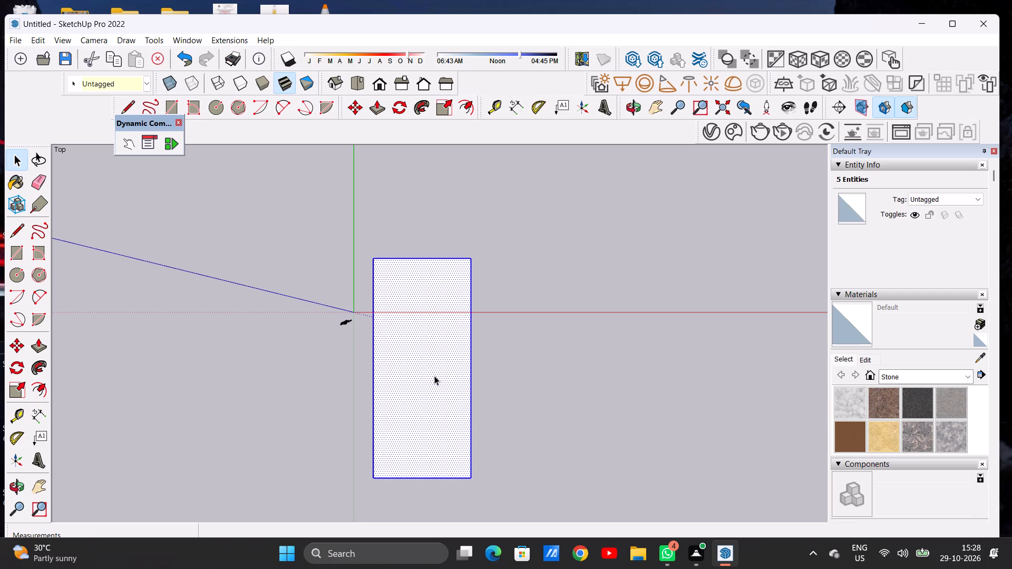
key(m)
click(466, 263)
scroll(404, 242, down, 6)
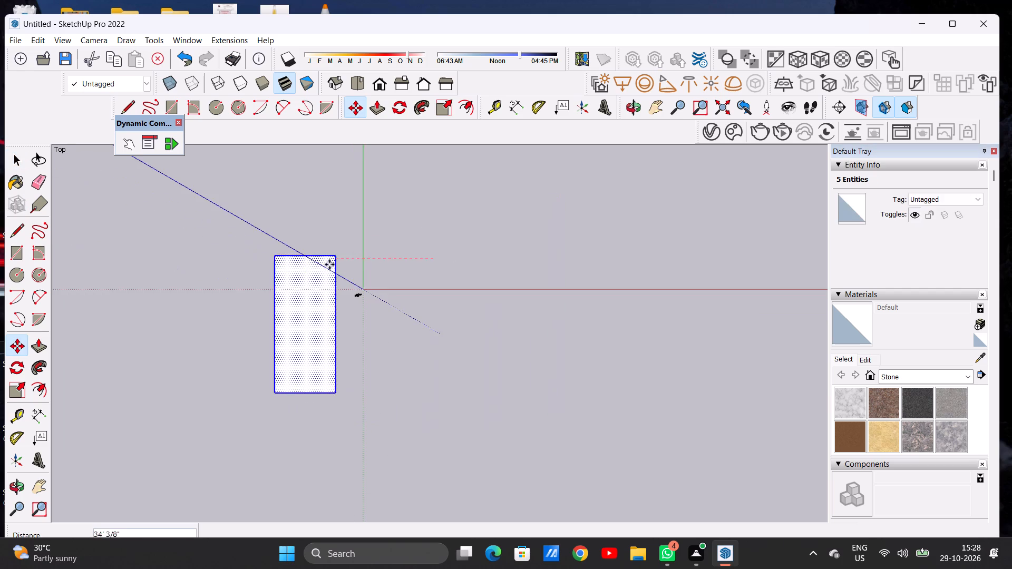
scroll(316, 278, down, 13)
scroll(324, 297, up, 1)
scroll(326, 297, down, 1)
scroll(544, 152, up, 9)
scroll(505, 200, up, 4)
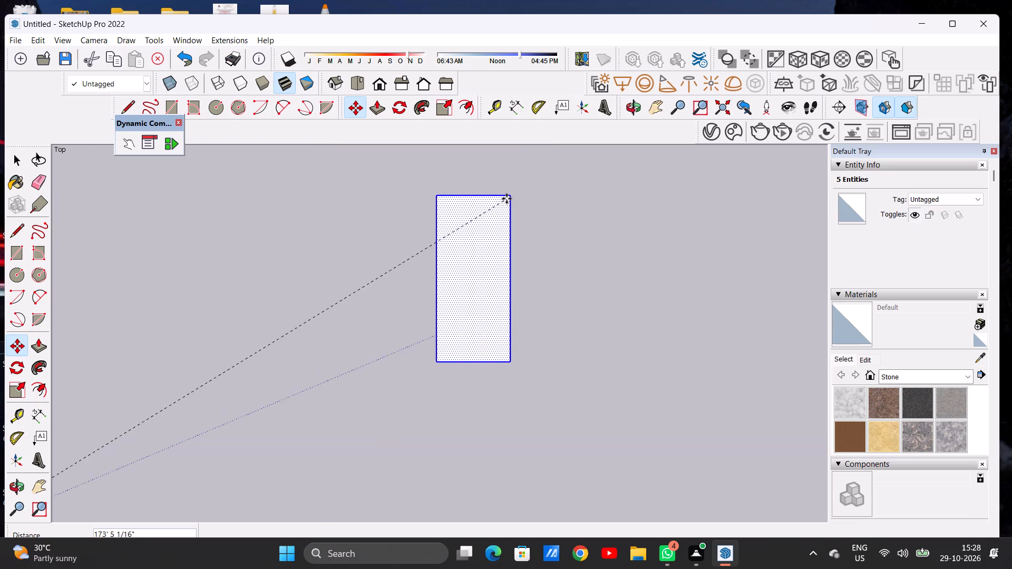
scroll(506, 198, up, 5)
click(499, 196)
key(space)
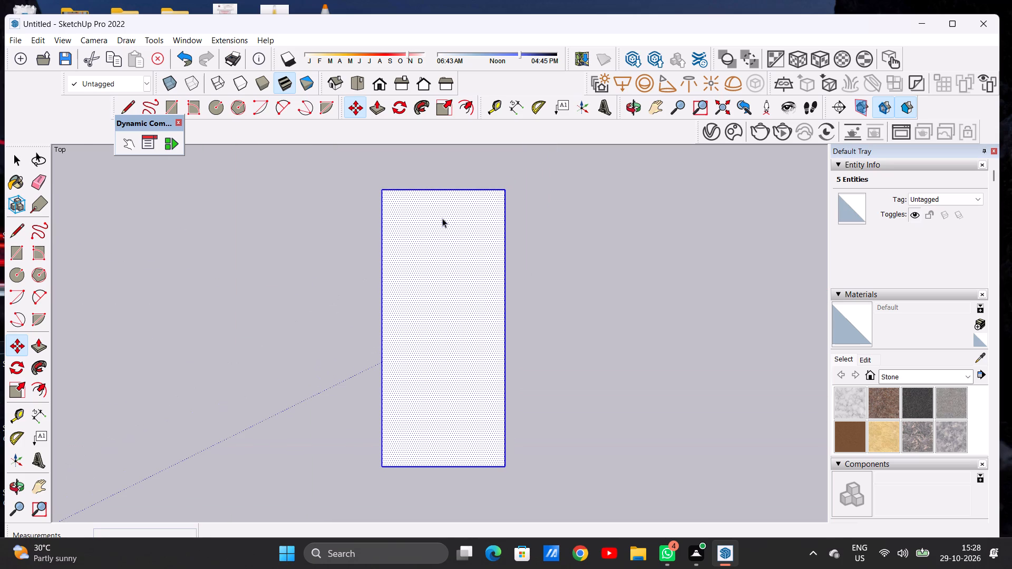
click(368, 239)
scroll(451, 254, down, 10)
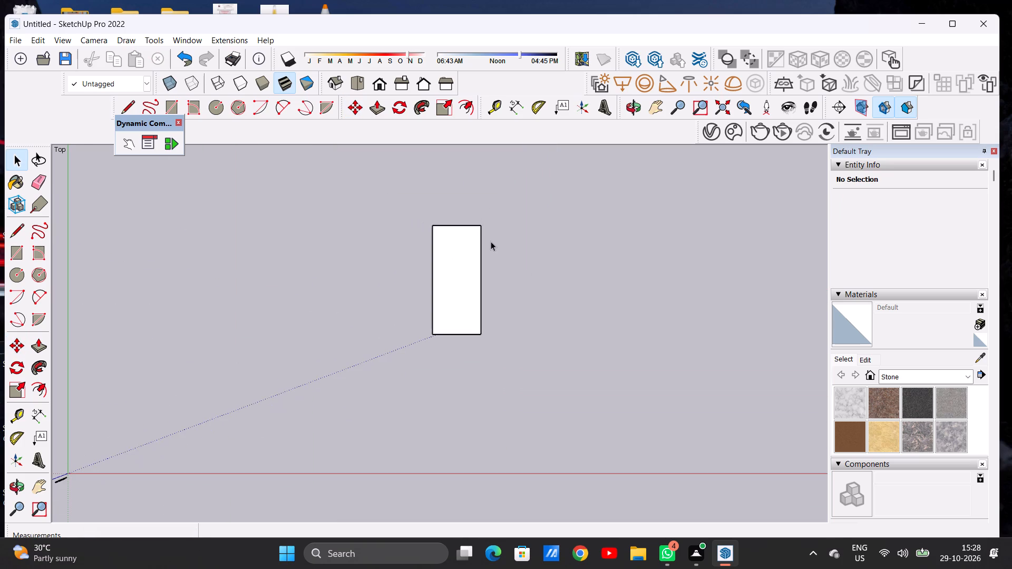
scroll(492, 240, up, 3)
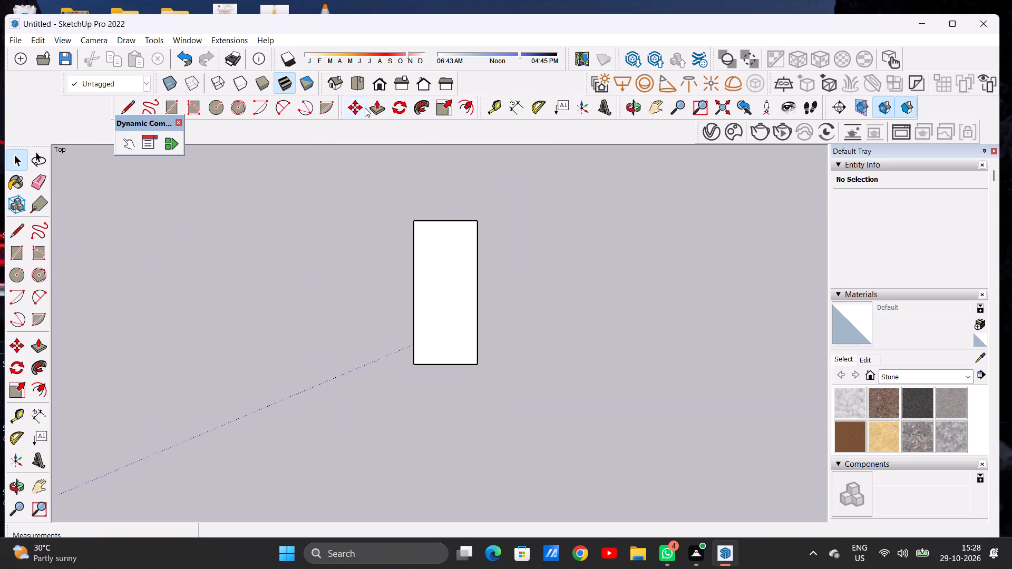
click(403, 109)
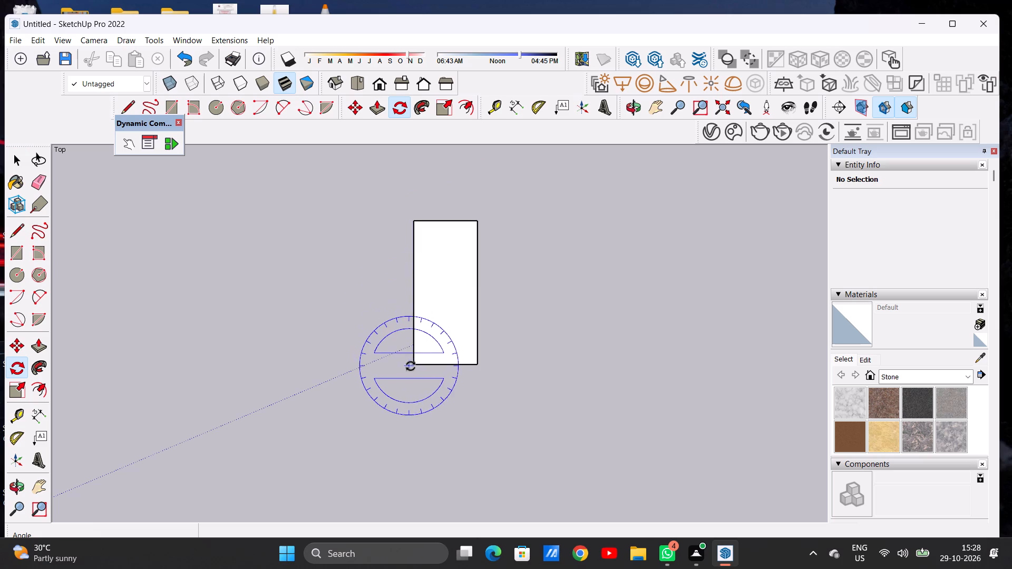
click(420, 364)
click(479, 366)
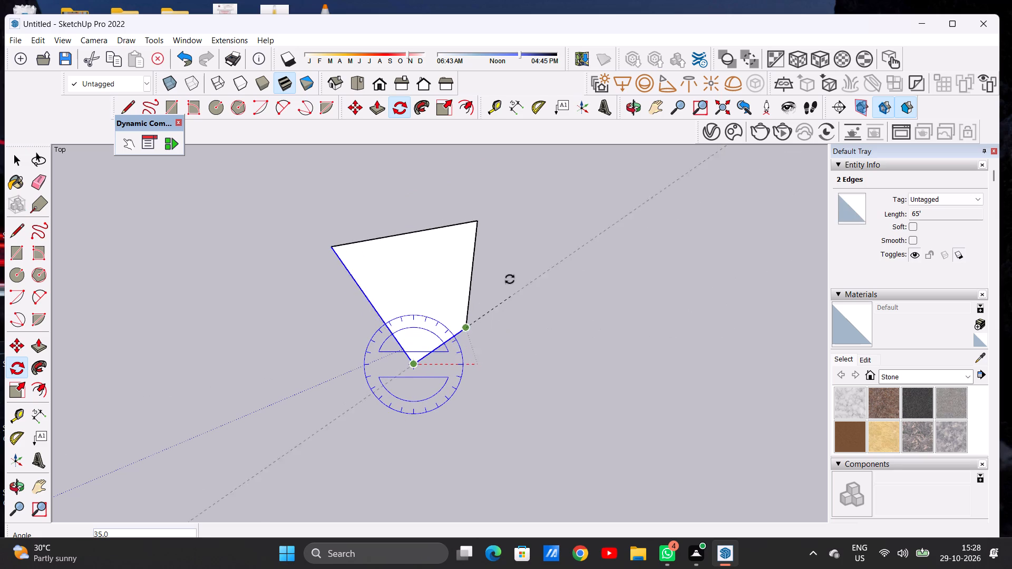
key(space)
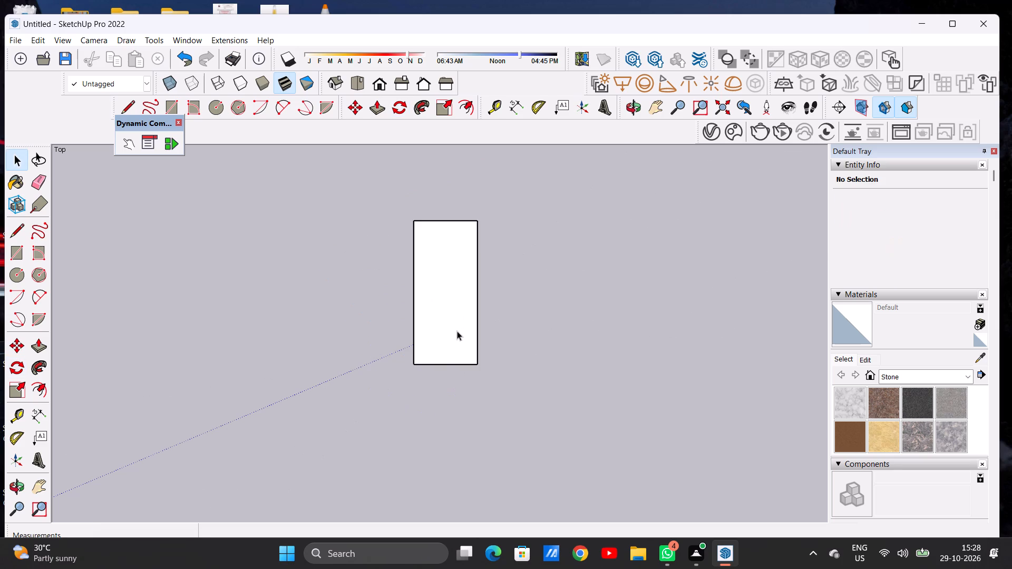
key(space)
Rotate the whole rectangle 90 degrees counterclockwise about its lower-left corner so its long side runs along the red axis.
triple_click(456, 331)
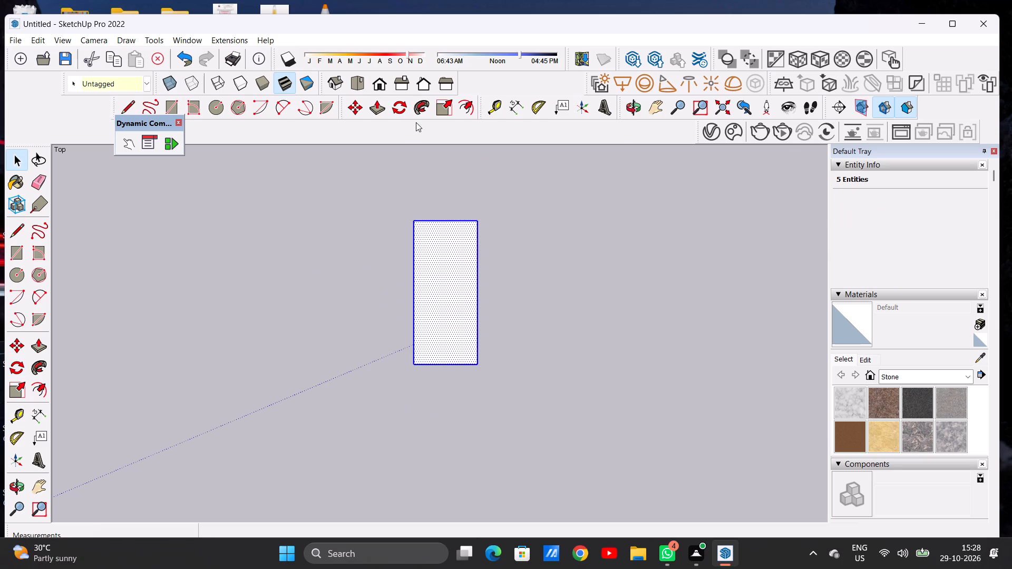
click(404, 107)
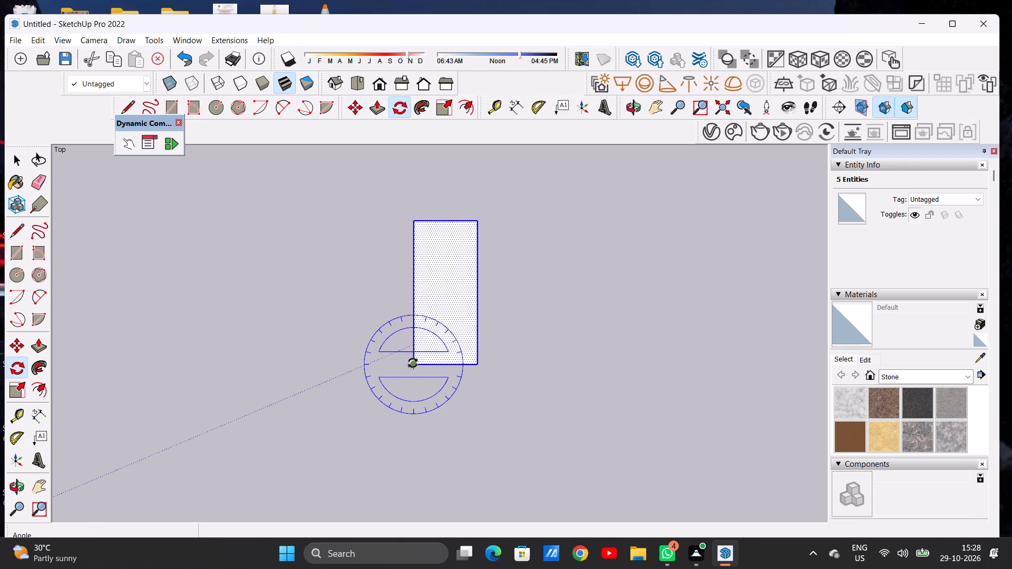
click(413, 363)
click(480, 365)
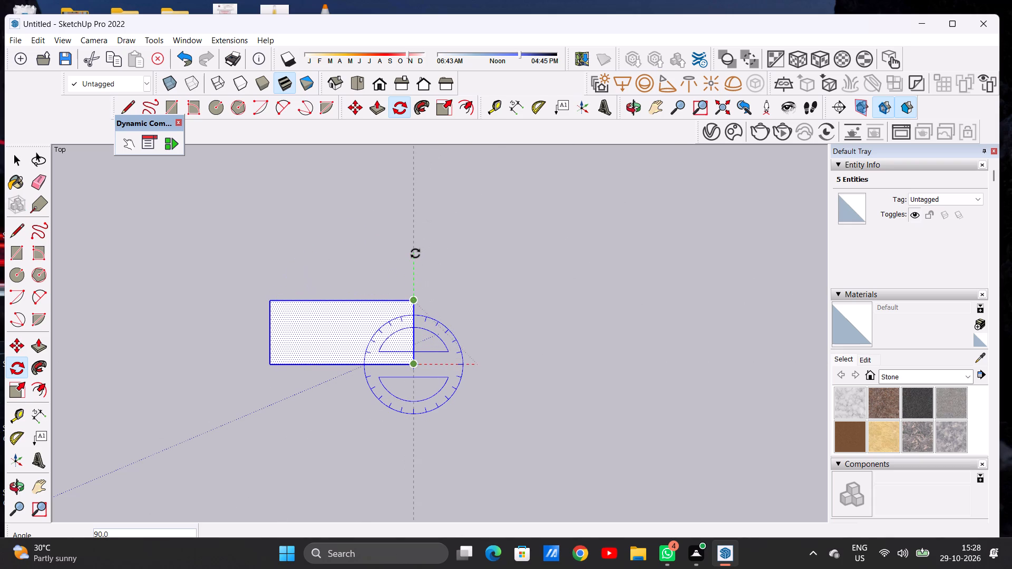
click(420, 251)
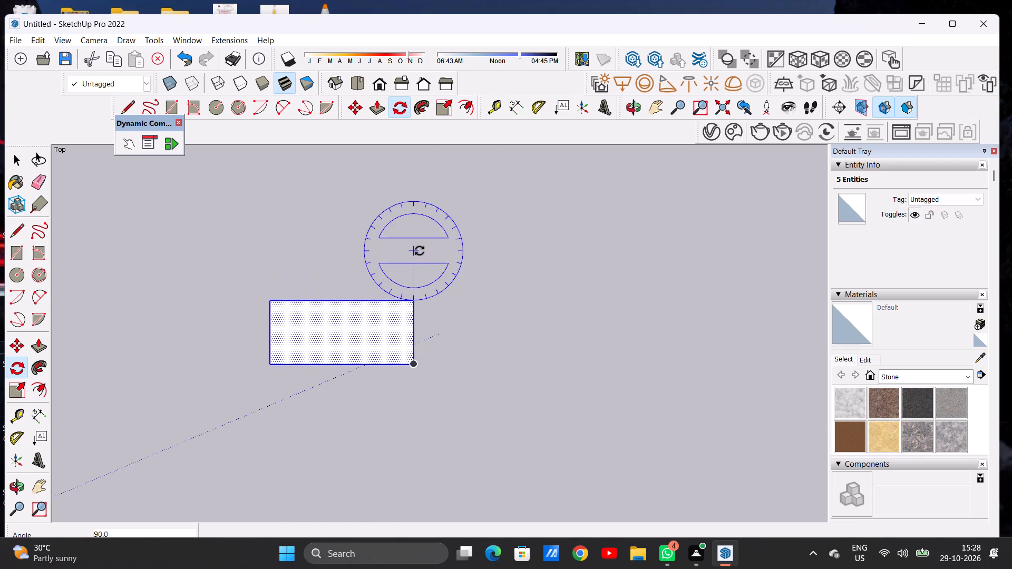
key(space)
click(566, 348)
Move the whole rectangle a short distance along the green axis toward the red axis, from its front-right corner.
scroll(637, 331, down, 4)
scroll(638, 328, up, 1)
scroll(638, 328, down, 2)
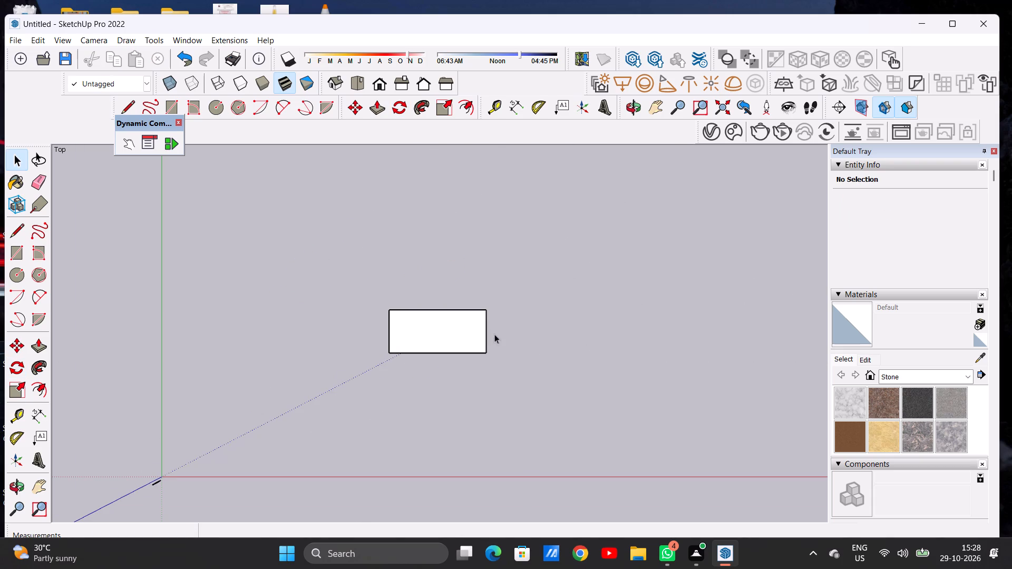
scroll(442, 321, up, 7)
scroll(455, 330, down, 1)
scroll(455, 330, up, 4)
scroll(485, 320, down, 5)
middle_drag(491, 348, 481, 270)
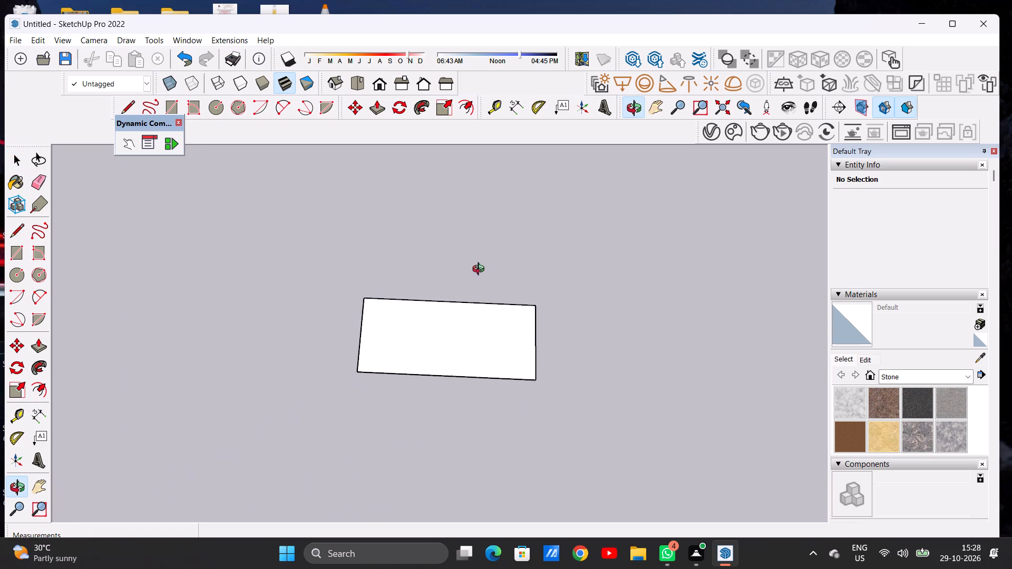
middle_drag(481, 270, 511, 271)
scroll(441, 358, up, 12)
middle_drag(458, 353, 439, 301)
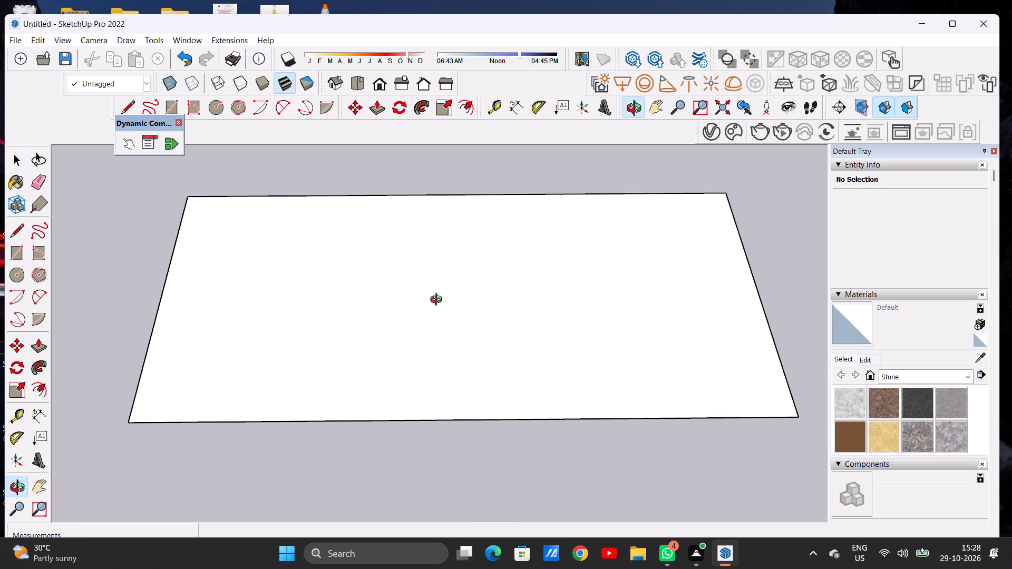
middle_drag(439, 301, 438, 300)
scroll(441, 304, up, 1)
scroll(444, 324, down, 20)
scroll(444, 324, down, 2)
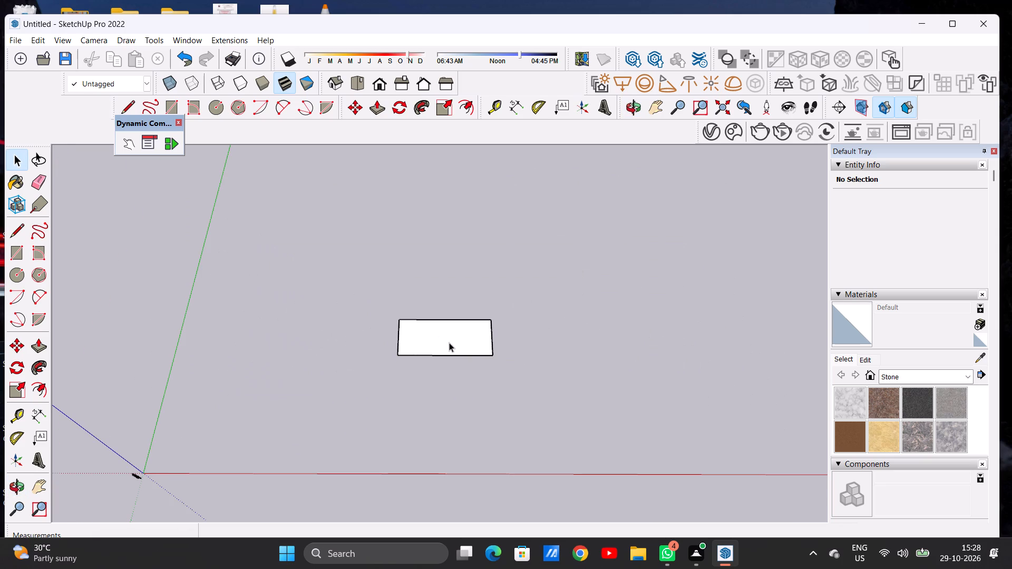
triple_click(455, 340)
key(m)
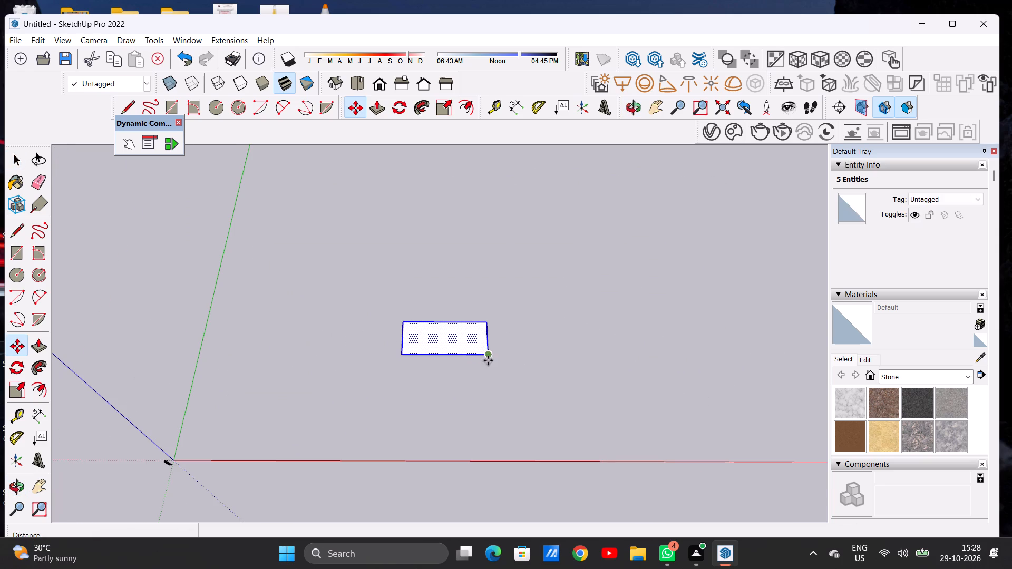
click(487, 356)
click(488, 393)
key(space)
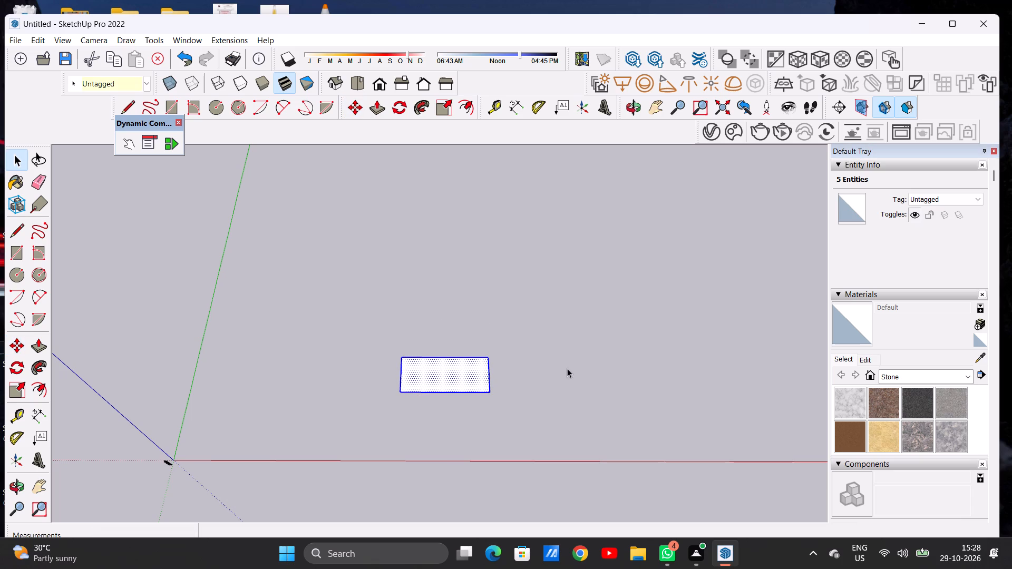
click(575, 366)
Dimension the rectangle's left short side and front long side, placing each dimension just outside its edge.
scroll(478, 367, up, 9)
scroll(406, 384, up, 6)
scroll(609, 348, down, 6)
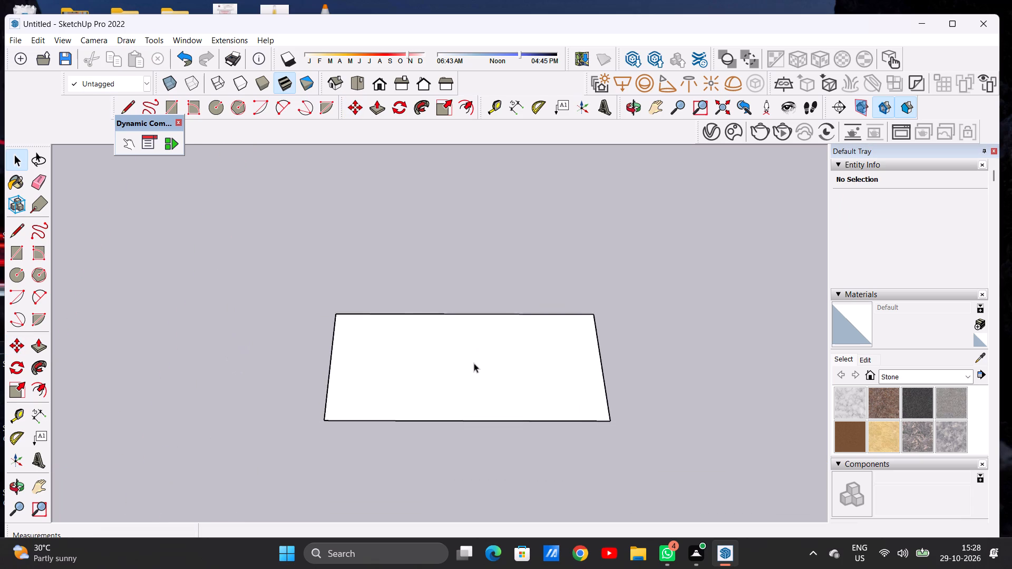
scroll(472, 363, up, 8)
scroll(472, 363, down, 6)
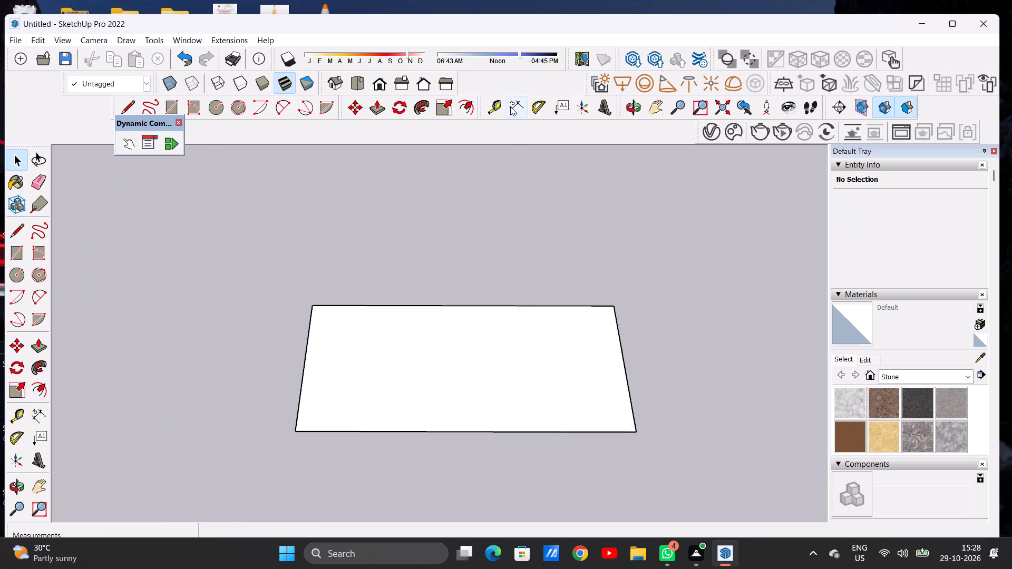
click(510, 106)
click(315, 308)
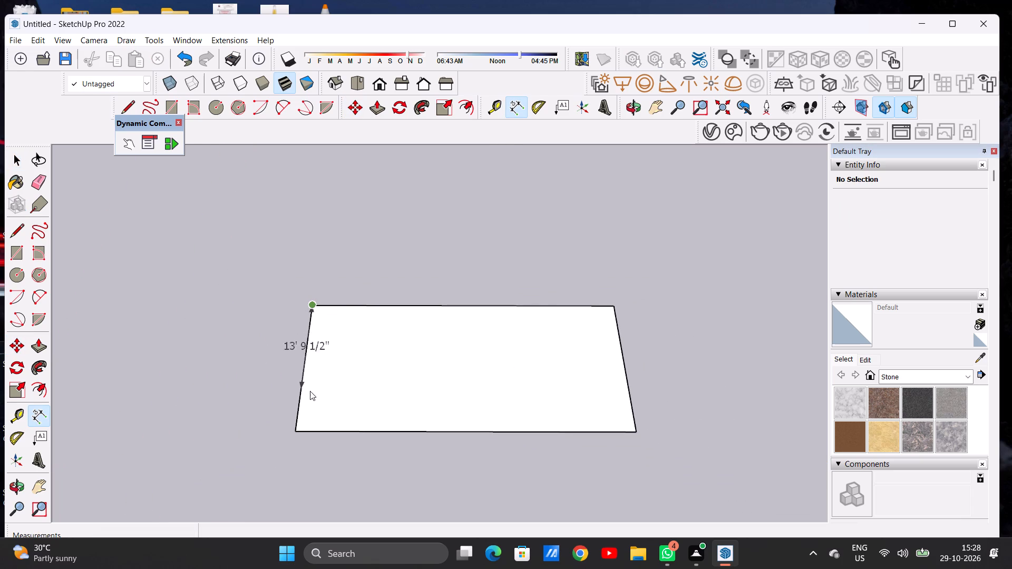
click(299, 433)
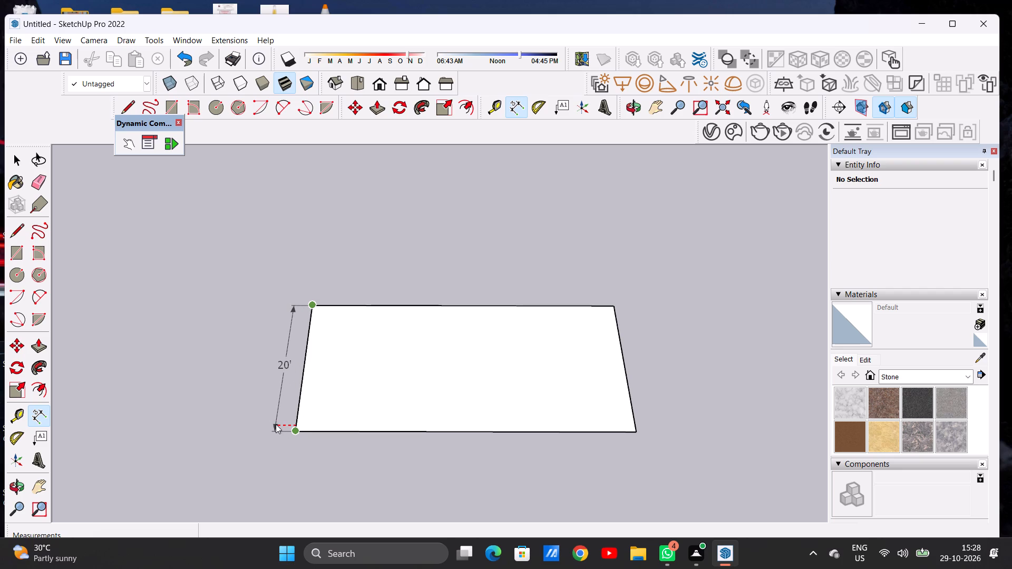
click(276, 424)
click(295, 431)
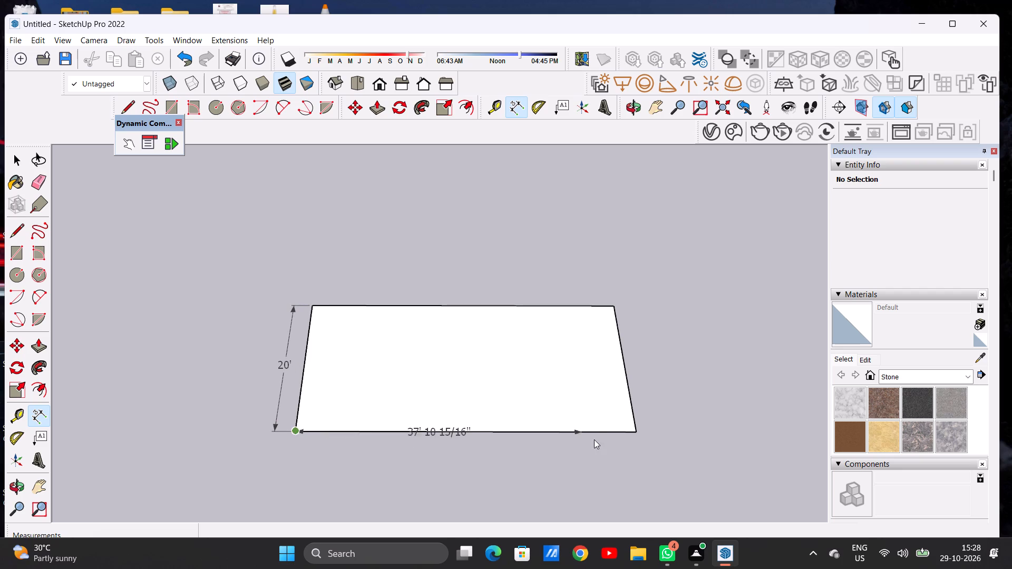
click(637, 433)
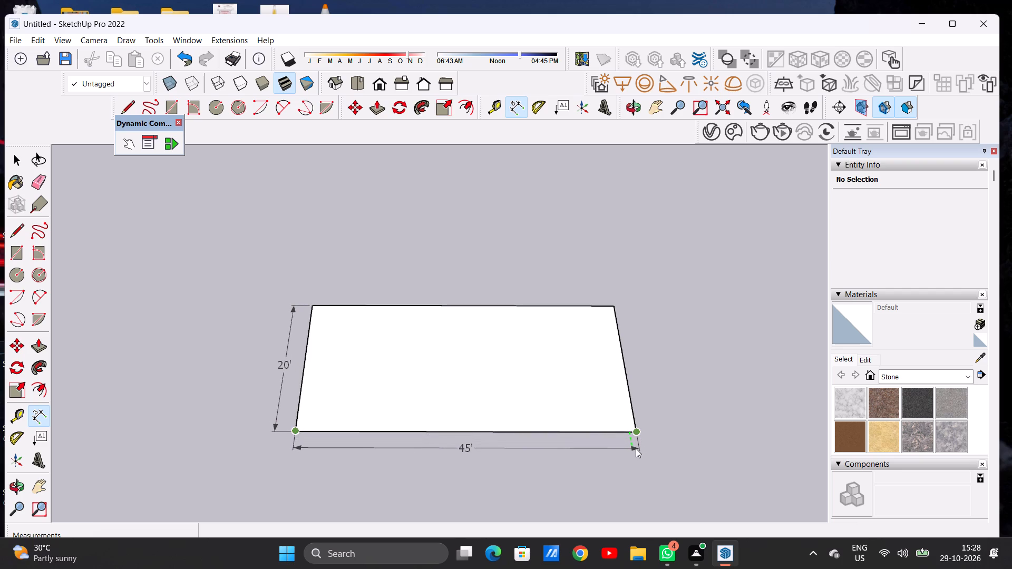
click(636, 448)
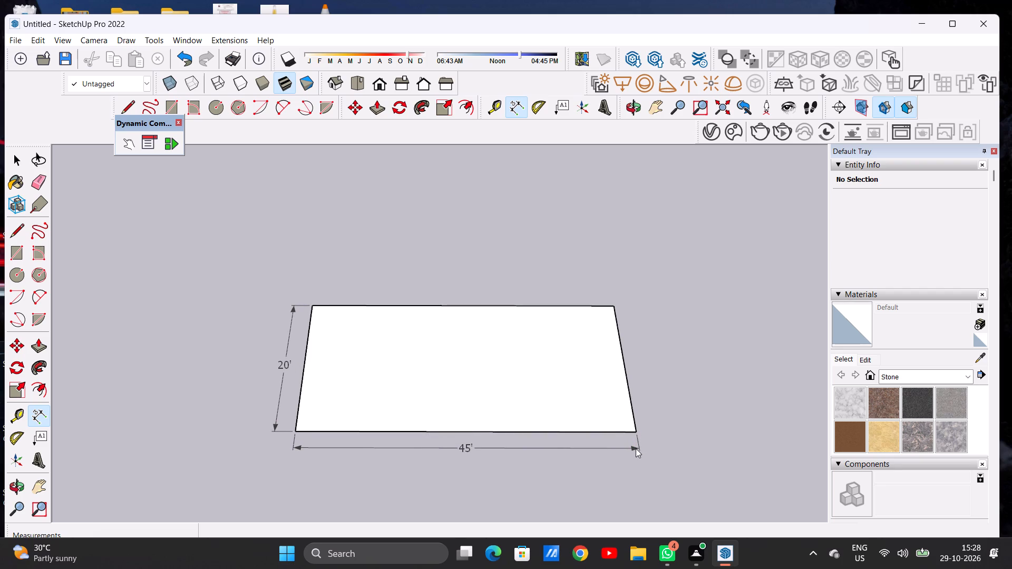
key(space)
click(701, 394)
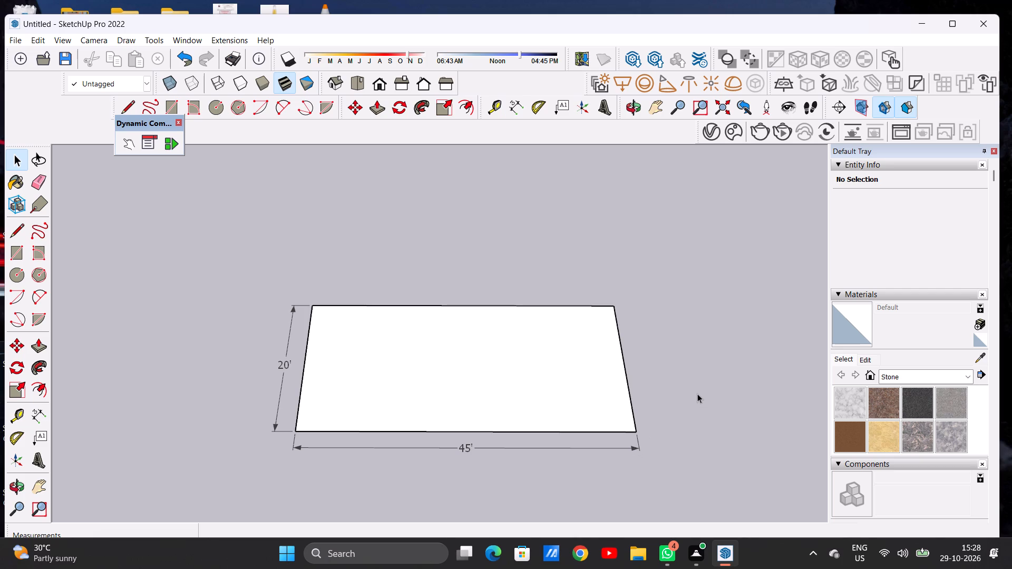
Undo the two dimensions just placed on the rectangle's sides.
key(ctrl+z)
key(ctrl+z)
Push/Pull the rectangular face up 9" to turn it into a thin base slab.
scroll(537, 397, down, 3)
scroll(538, 398, up, 3)
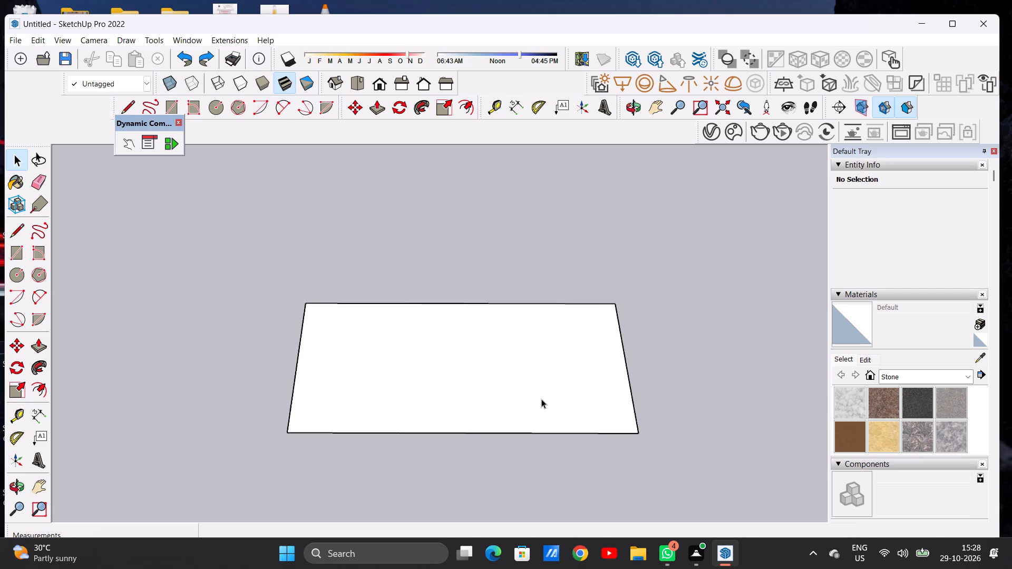
scroll(541, 399, up, 3)
middle_drag(562, 437, 567, 399)
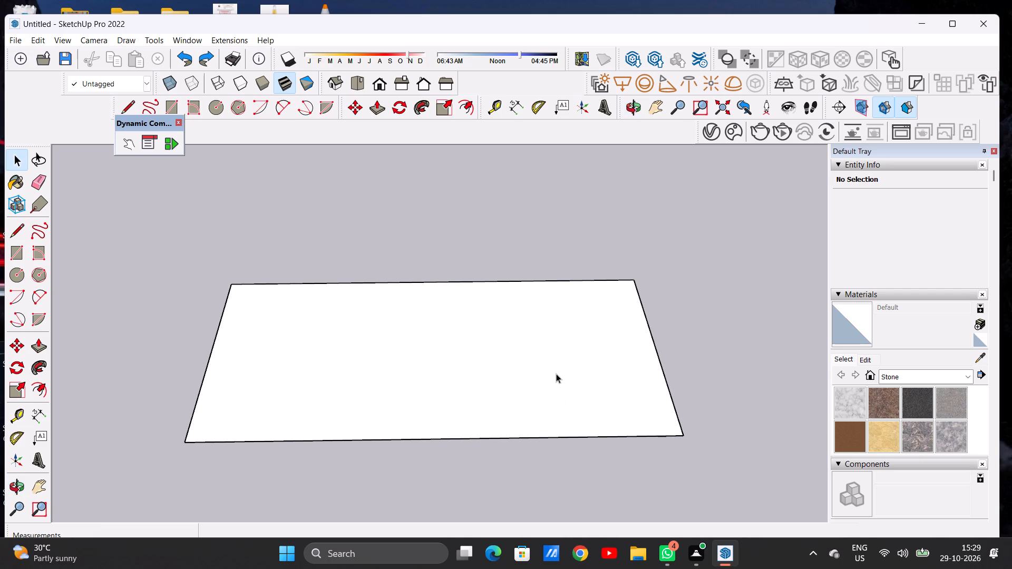
scroll(556, 374, down, 5)
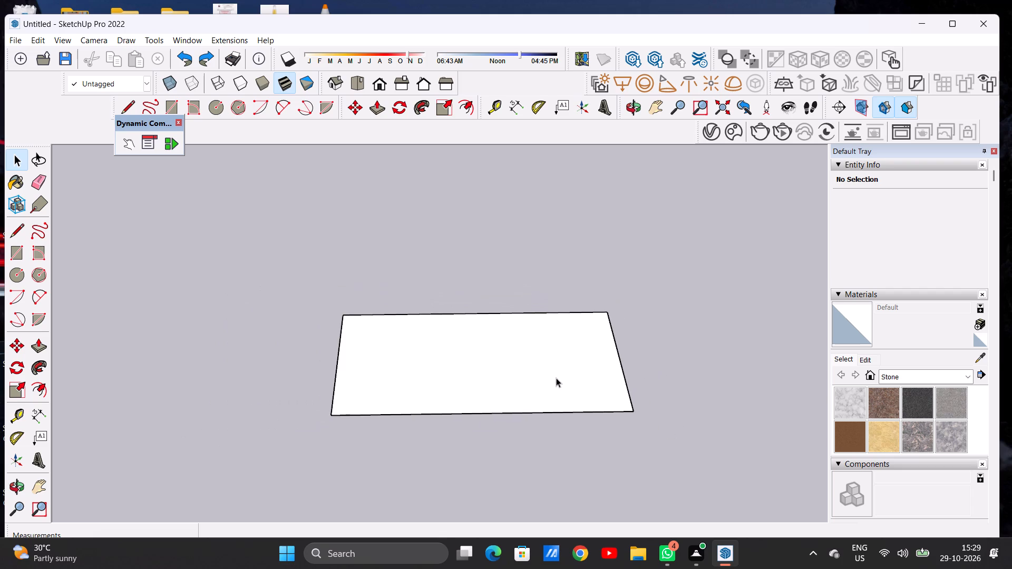
scroll(557, 379, down, 2)
scroll(588, 402, up, 3)
scroll(588, 402, down, 1)
scroll(588, 402, up, 4)
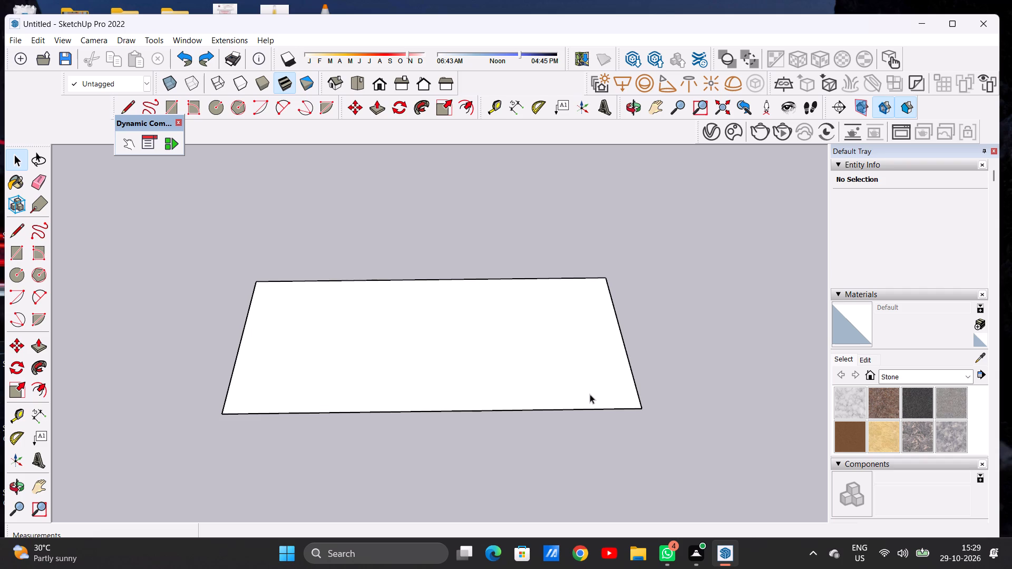
scroll(541, 344, down, 11)
scroll(550, 345, up, 8)
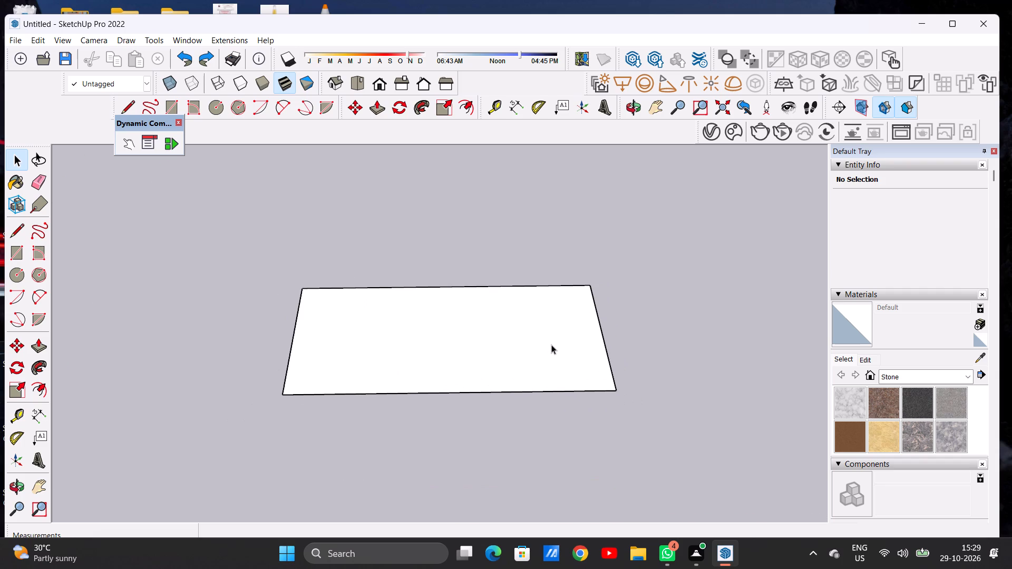
key(p)
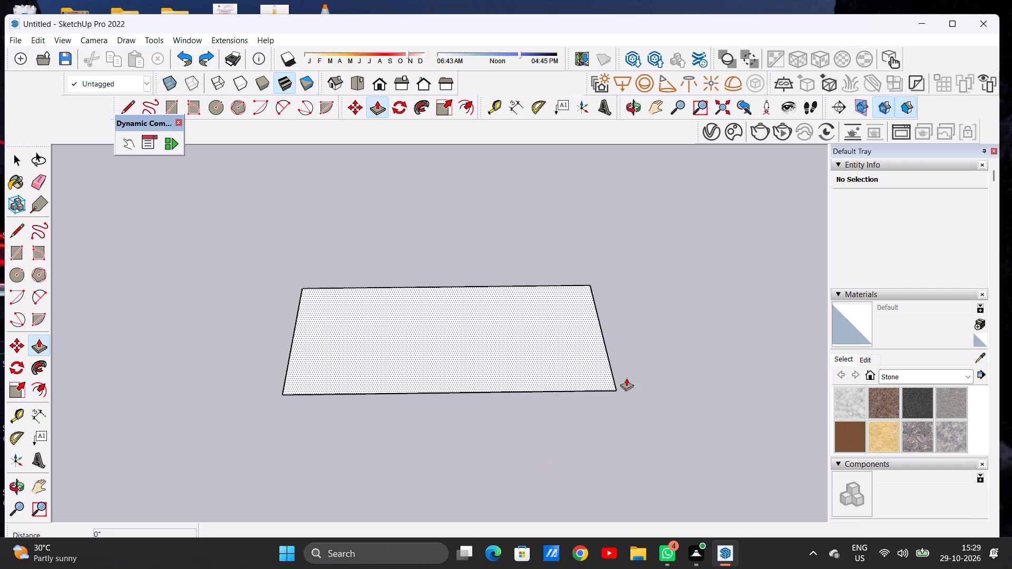
click(569, 353)
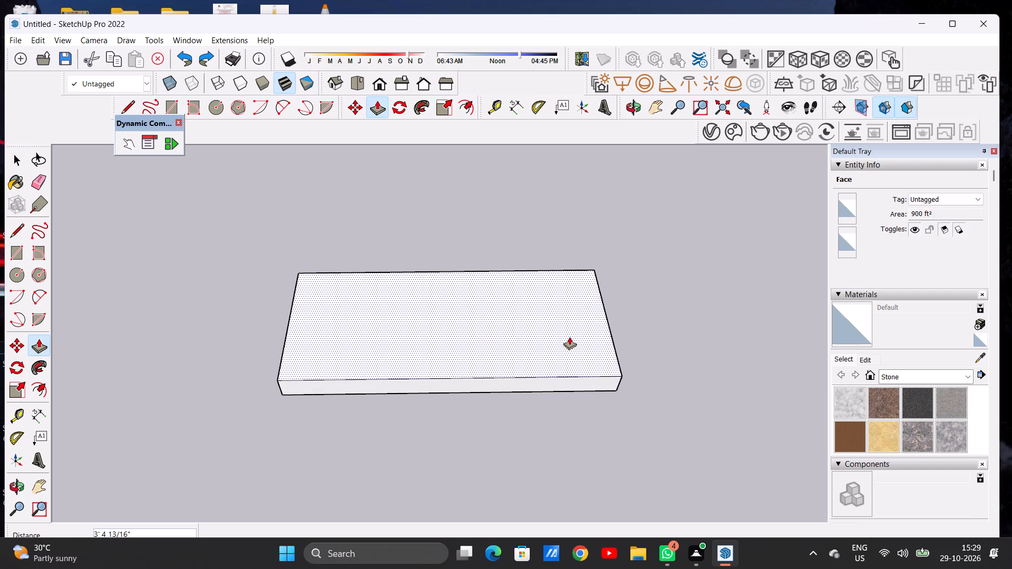
key(9)
key(shift+quotedbl)
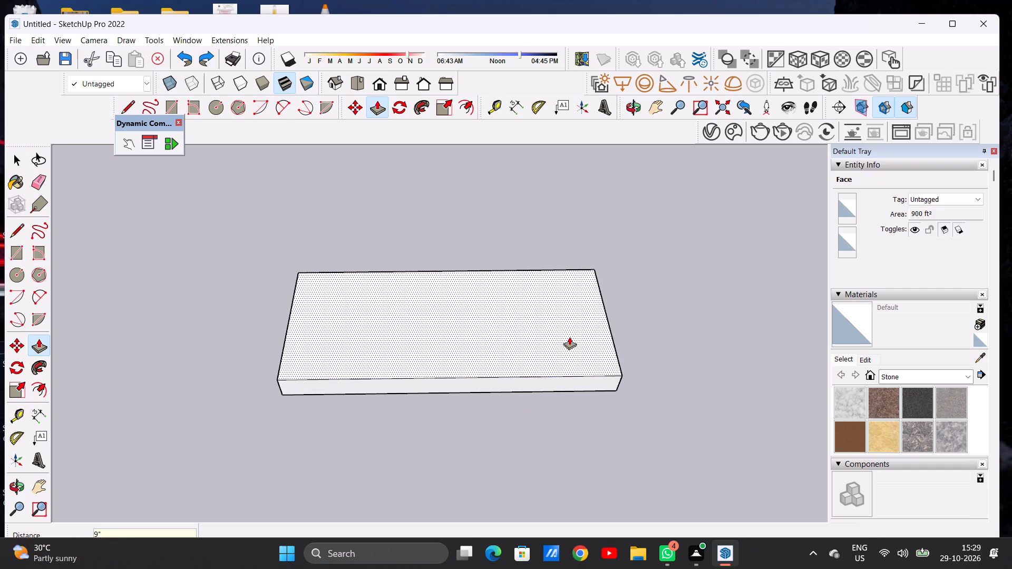
key(Return)
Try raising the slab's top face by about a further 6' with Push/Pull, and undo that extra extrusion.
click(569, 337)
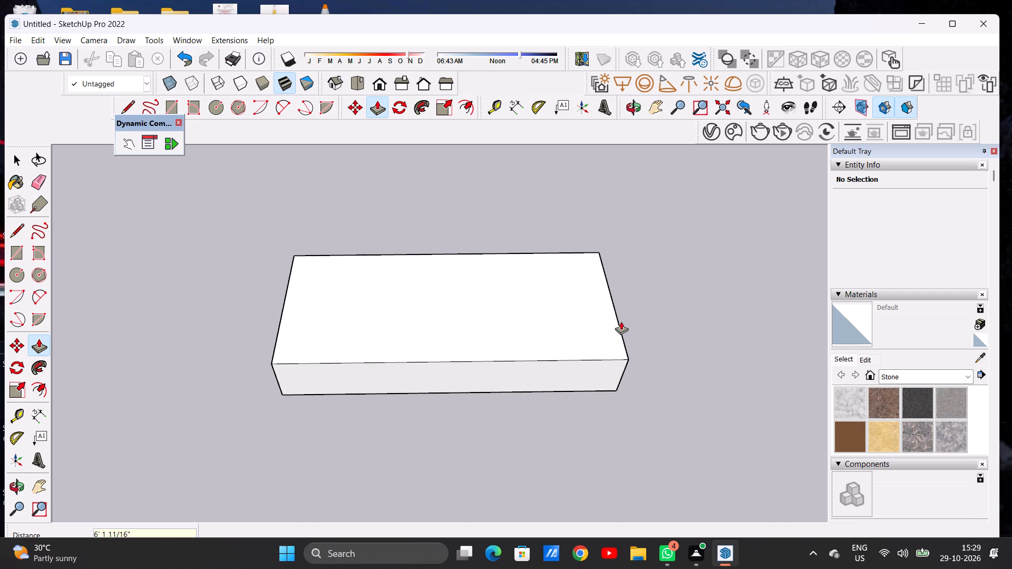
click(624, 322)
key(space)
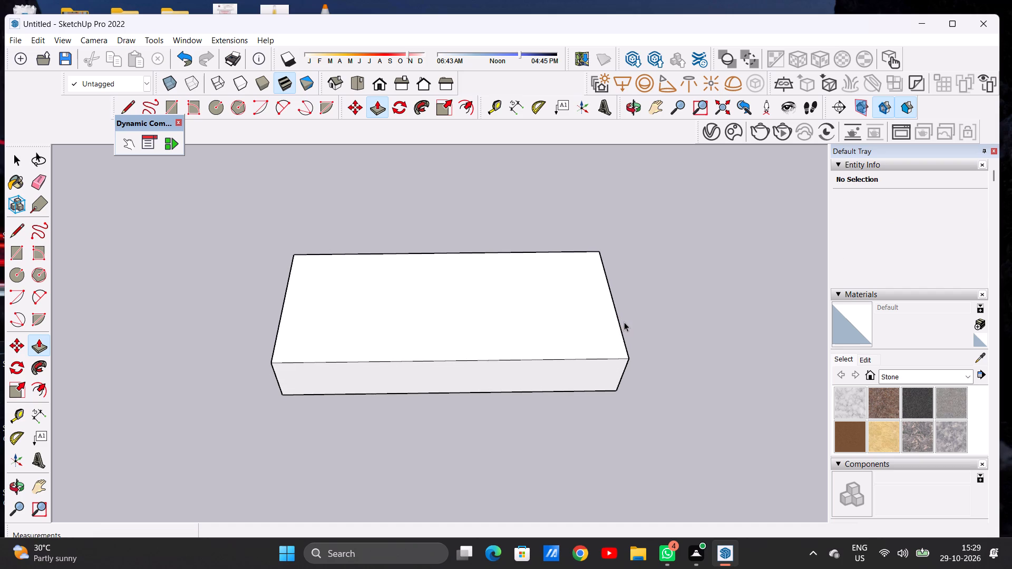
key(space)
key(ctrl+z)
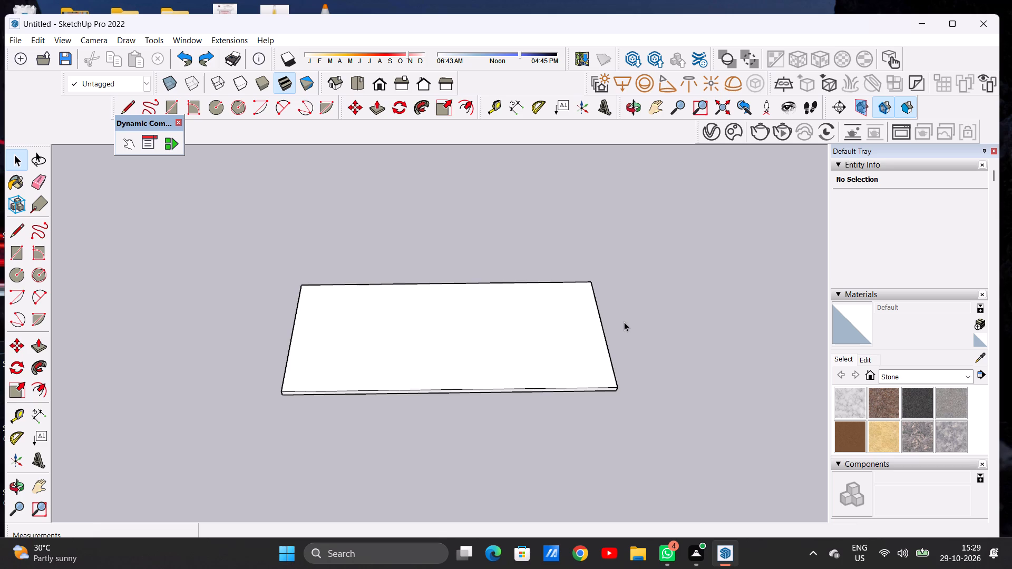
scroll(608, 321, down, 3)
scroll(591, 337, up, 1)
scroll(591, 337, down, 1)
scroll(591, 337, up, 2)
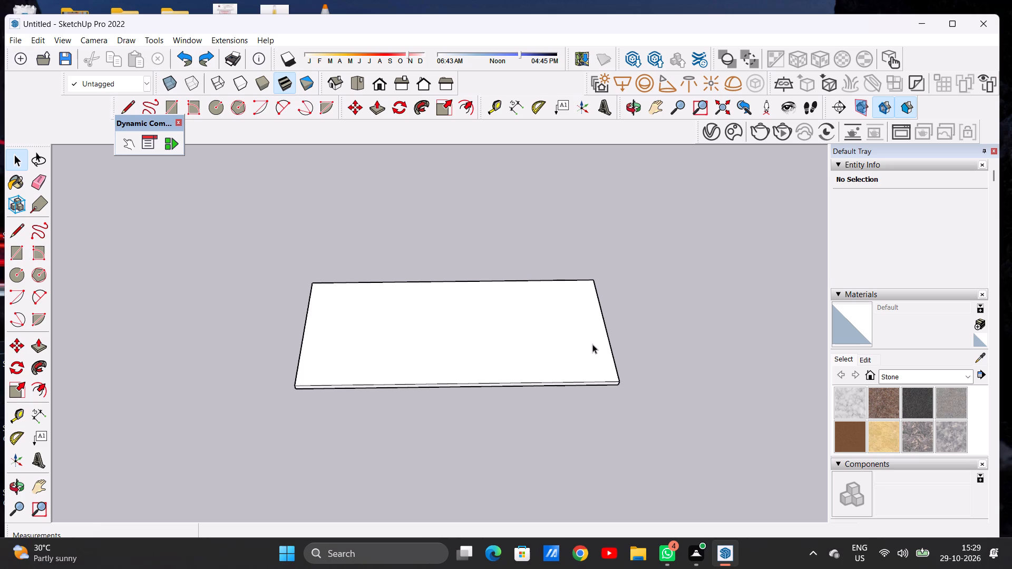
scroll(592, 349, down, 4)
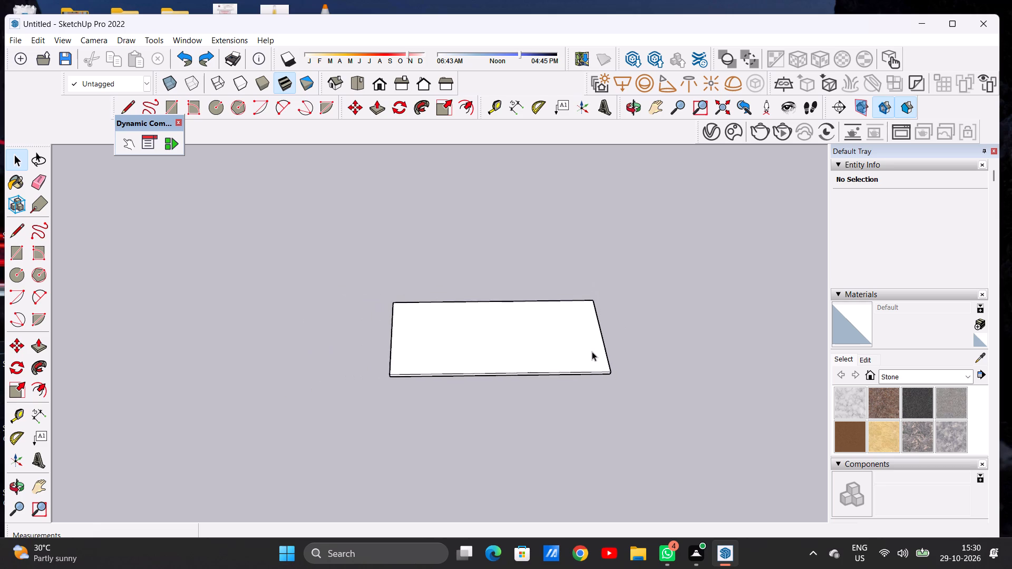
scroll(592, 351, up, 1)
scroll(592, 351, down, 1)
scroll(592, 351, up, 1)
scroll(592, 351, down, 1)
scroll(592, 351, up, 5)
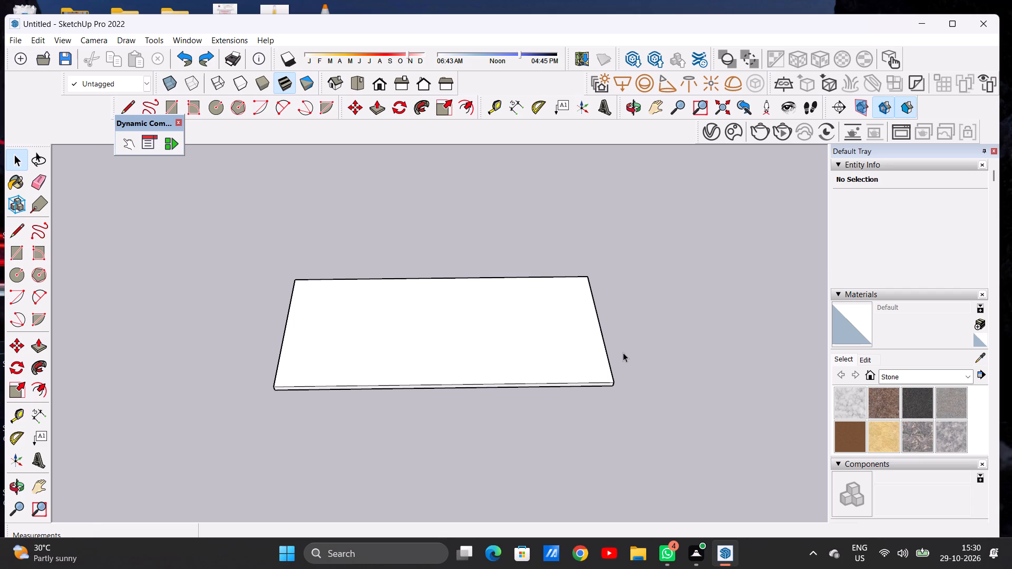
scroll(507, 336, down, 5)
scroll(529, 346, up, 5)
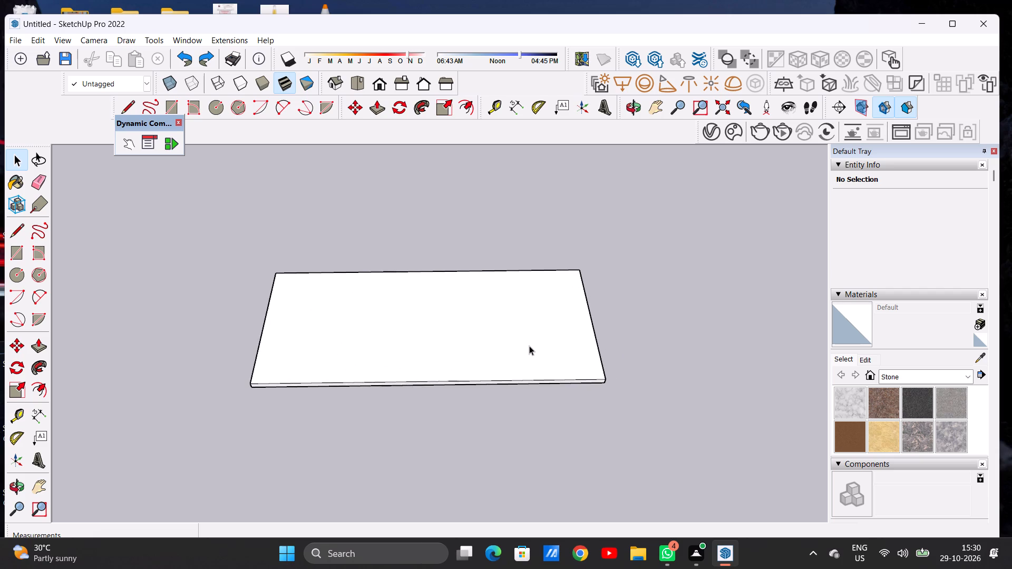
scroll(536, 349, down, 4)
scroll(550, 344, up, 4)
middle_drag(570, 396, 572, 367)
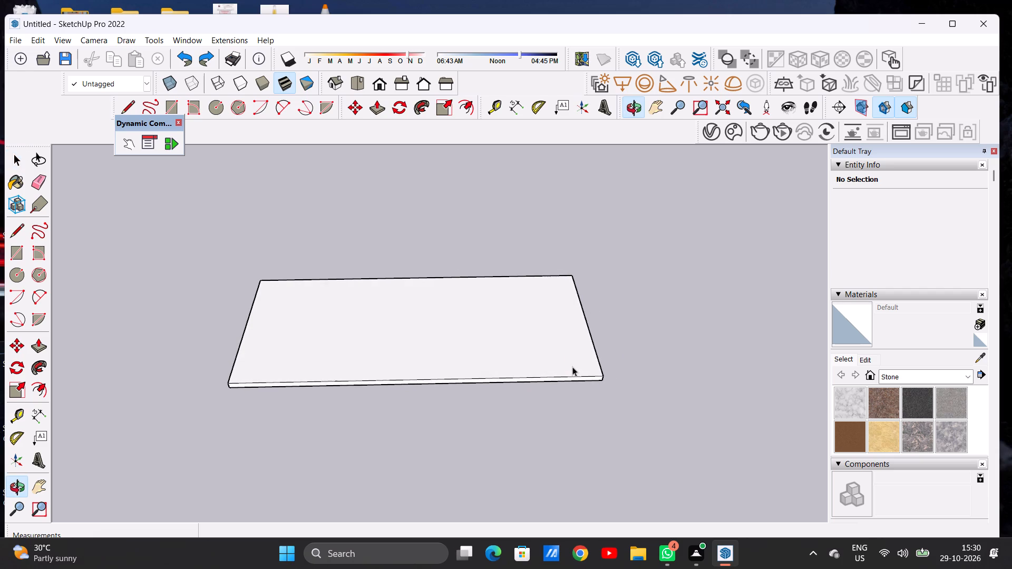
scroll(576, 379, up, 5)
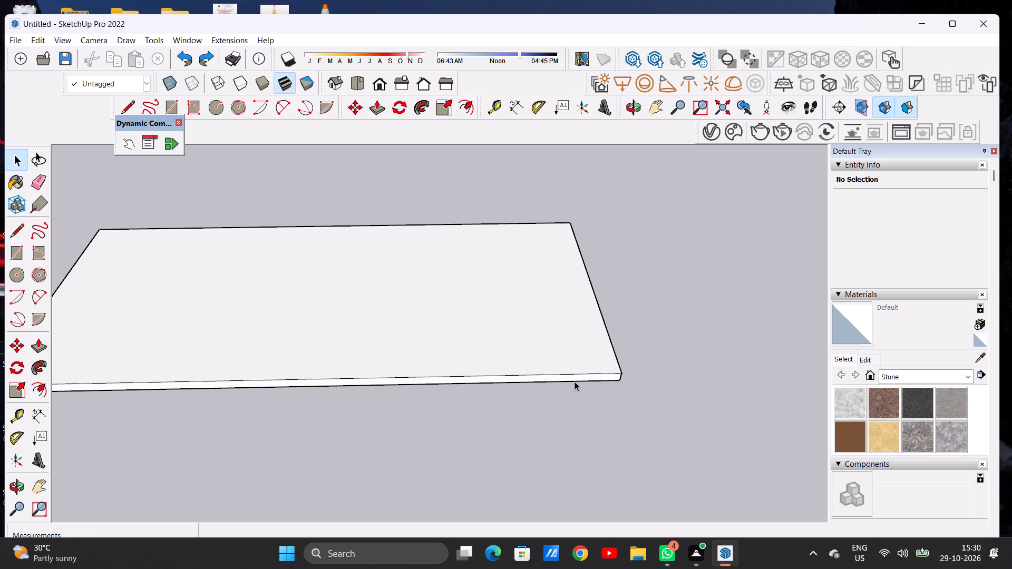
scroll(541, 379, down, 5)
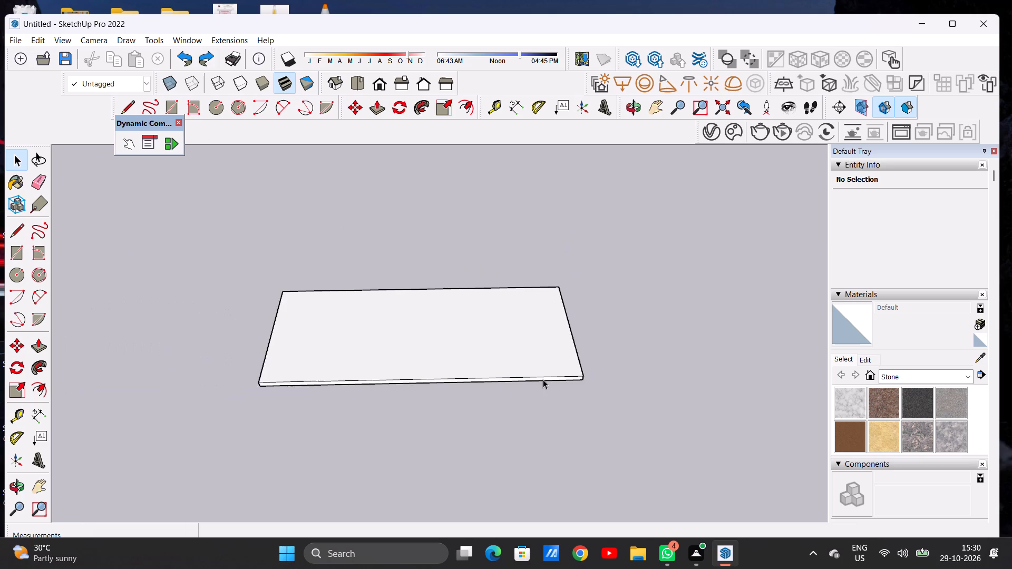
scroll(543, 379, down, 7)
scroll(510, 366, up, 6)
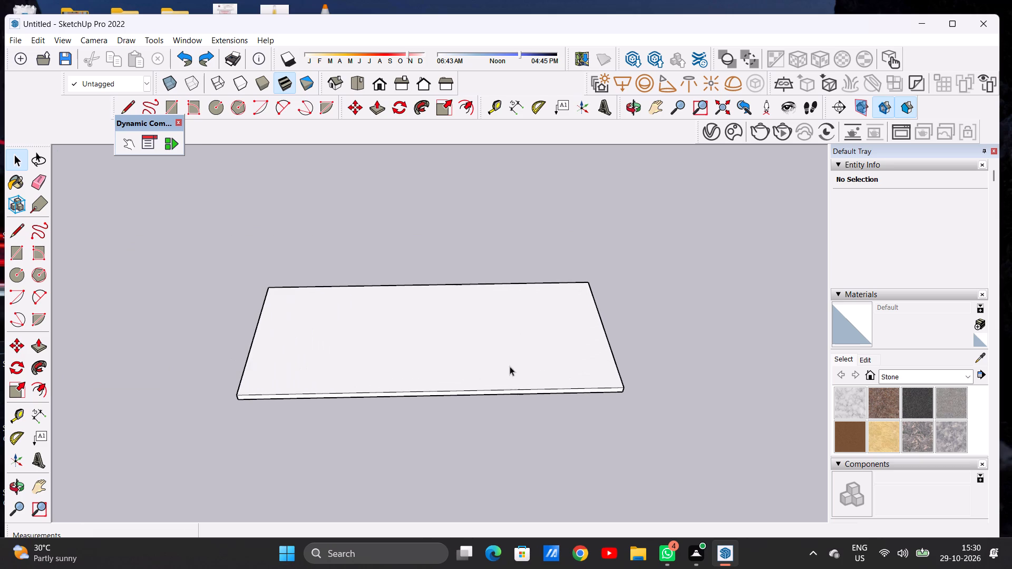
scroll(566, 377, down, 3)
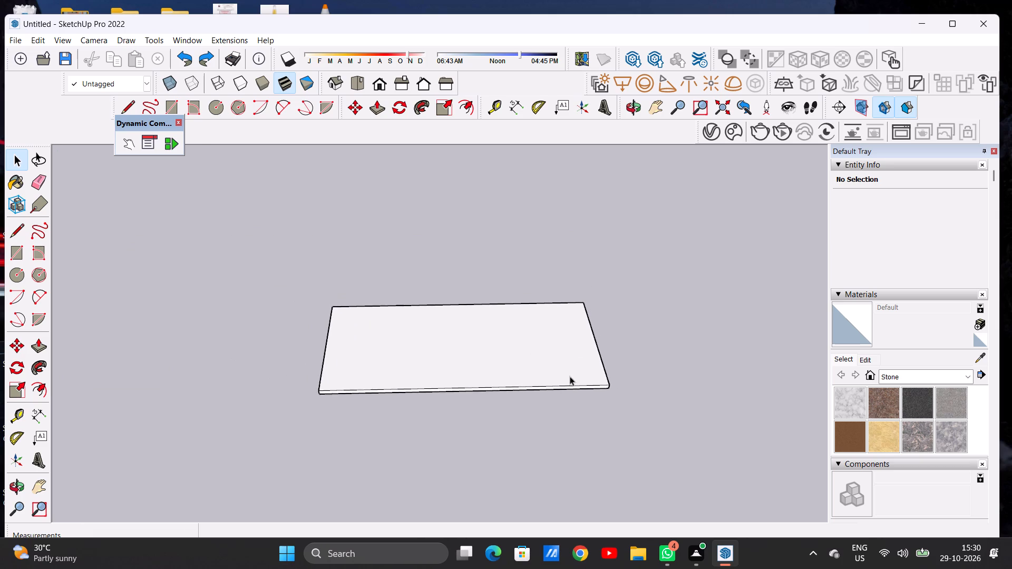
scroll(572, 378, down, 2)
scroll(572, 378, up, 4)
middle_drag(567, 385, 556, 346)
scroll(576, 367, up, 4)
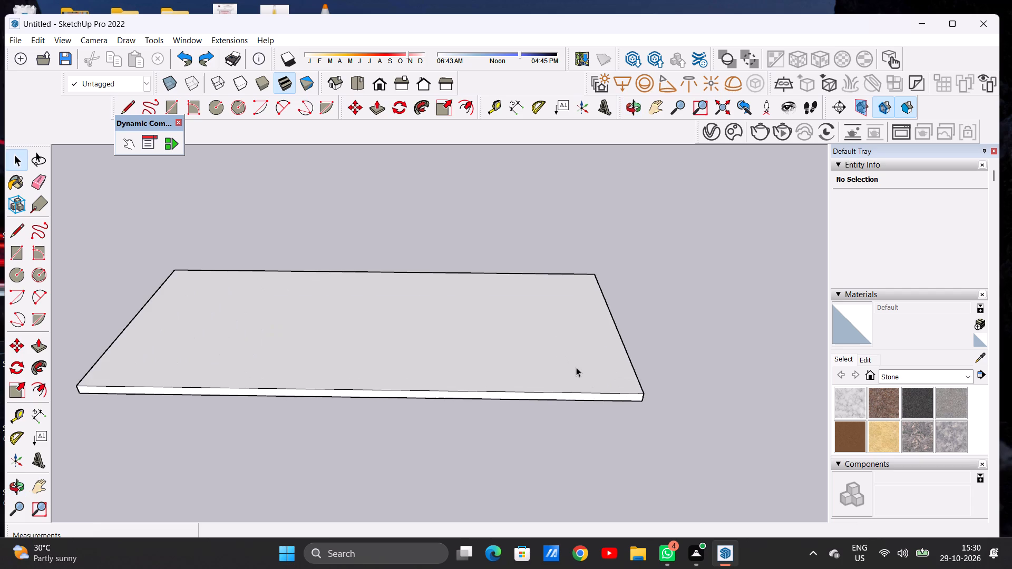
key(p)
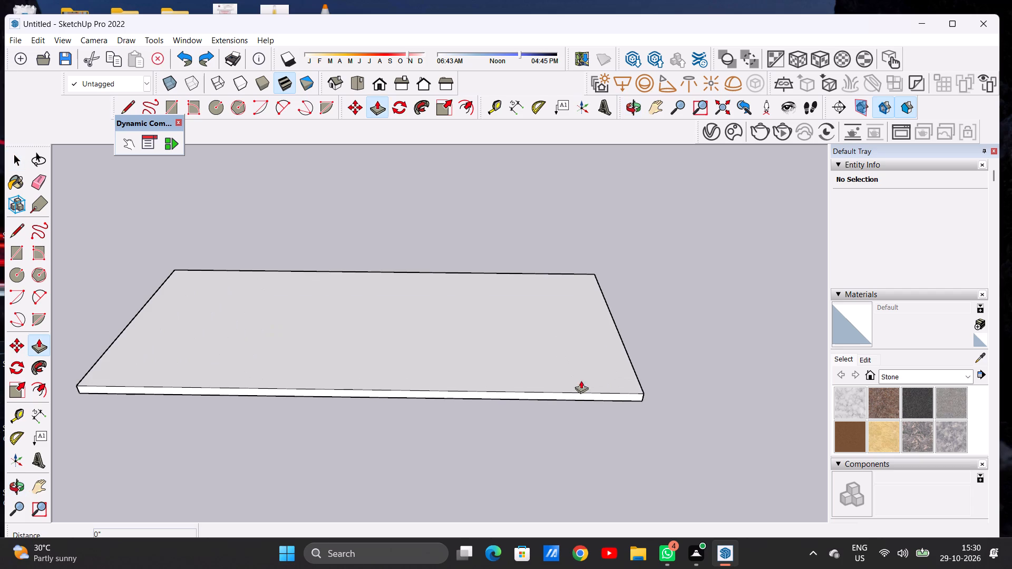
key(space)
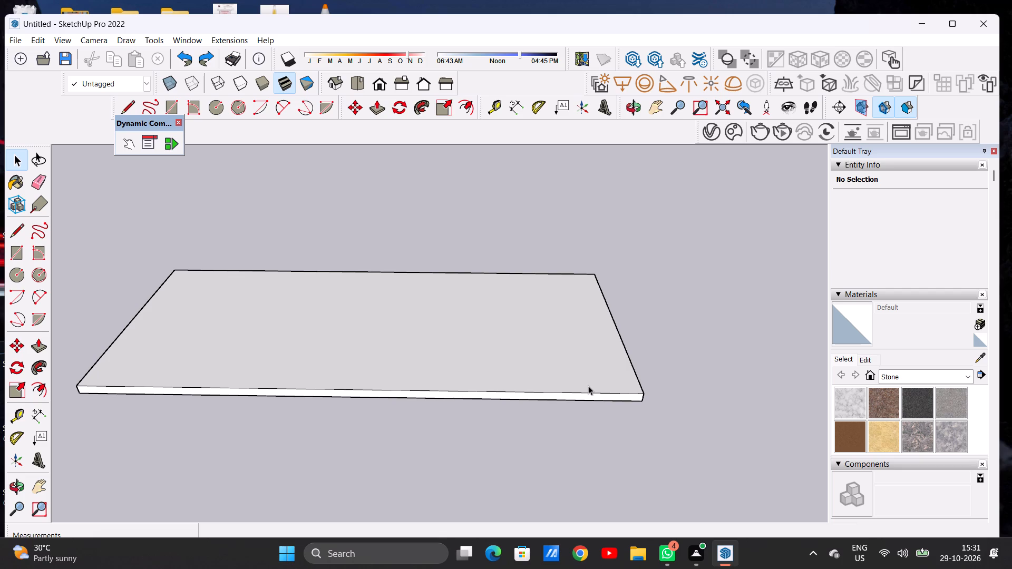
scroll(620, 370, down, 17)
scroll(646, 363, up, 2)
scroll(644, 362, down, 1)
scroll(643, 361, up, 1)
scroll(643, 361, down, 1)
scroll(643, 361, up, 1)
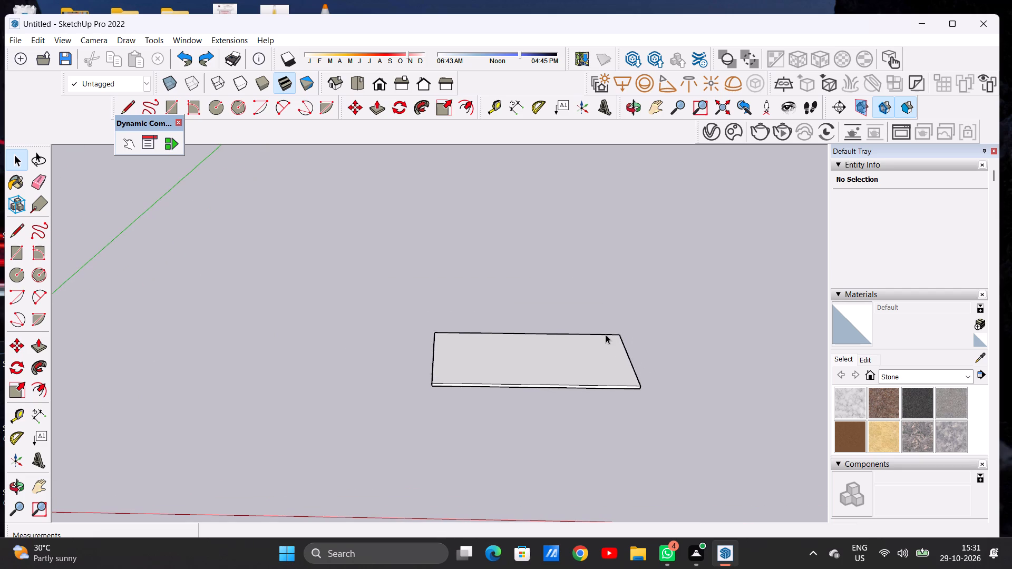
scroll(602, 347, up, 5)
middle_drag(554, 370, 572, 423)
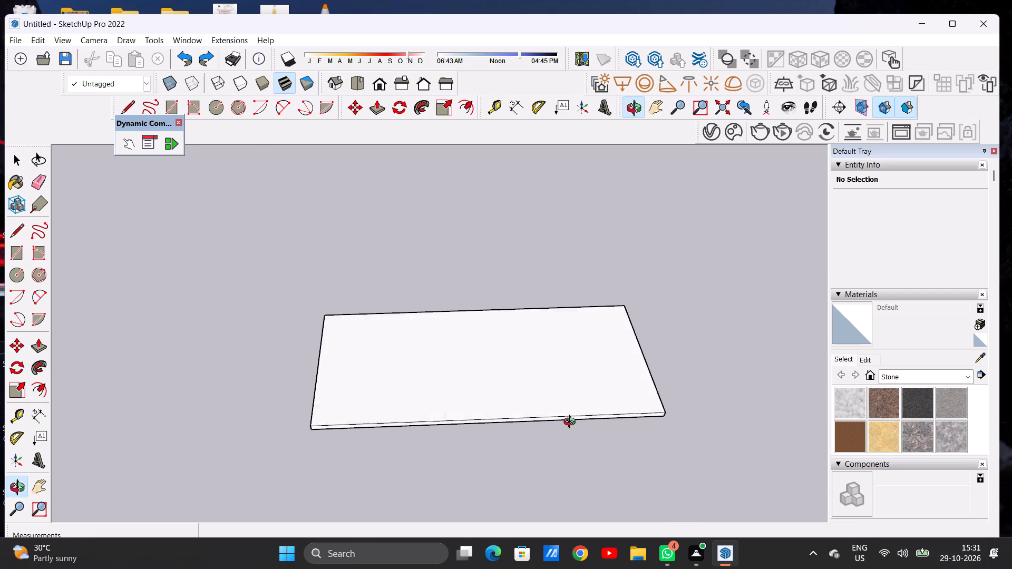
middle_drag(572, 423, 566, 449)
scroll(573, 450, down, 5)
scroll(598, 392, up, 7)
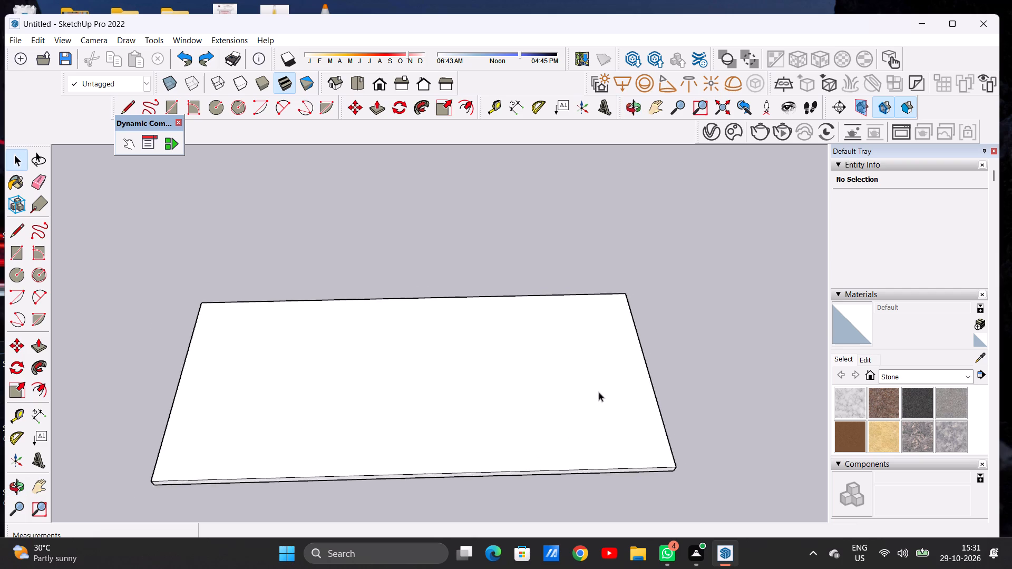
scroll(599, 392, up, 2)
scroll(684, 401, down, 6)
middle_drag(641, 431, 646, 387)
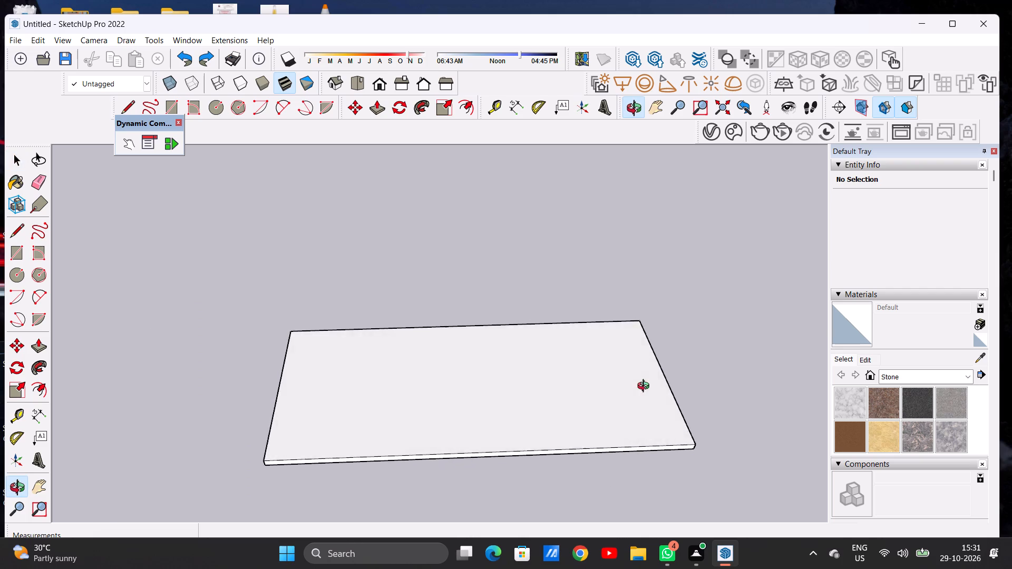
Push/Pull the slab's top face further up by about 11" to thicken the base.
middle_drag(646, 387, 641, 369)
scroll(648, 410, up, 3)
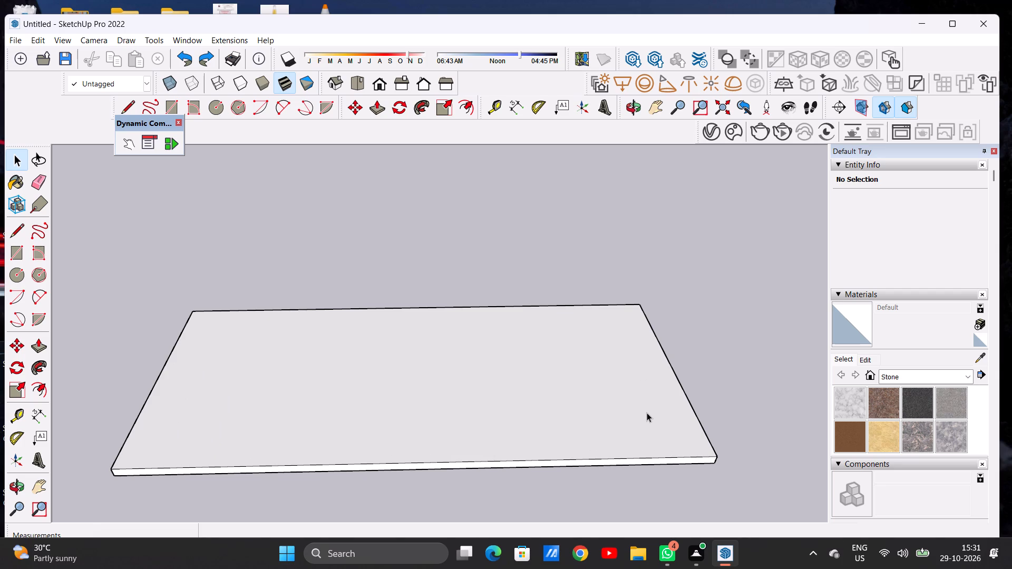
key(p)
click(650, 446)
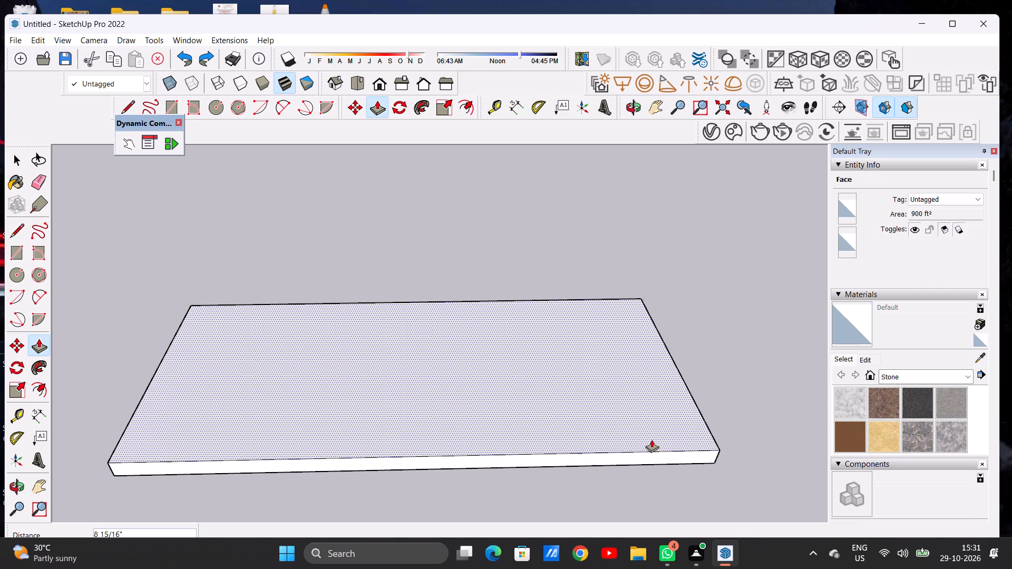
click(653, 438)
key(space)
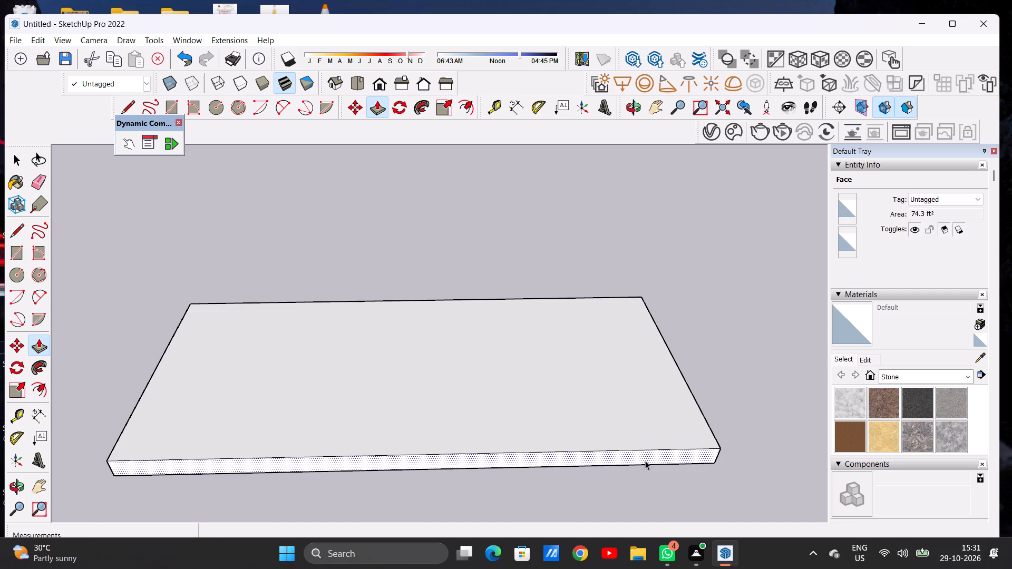
Offset the outline of the slab's top face inward by about 1' 5" to form a border around it.
scroll(622, 413, down, 8)
middle_drag(567, 394, 556, 466)
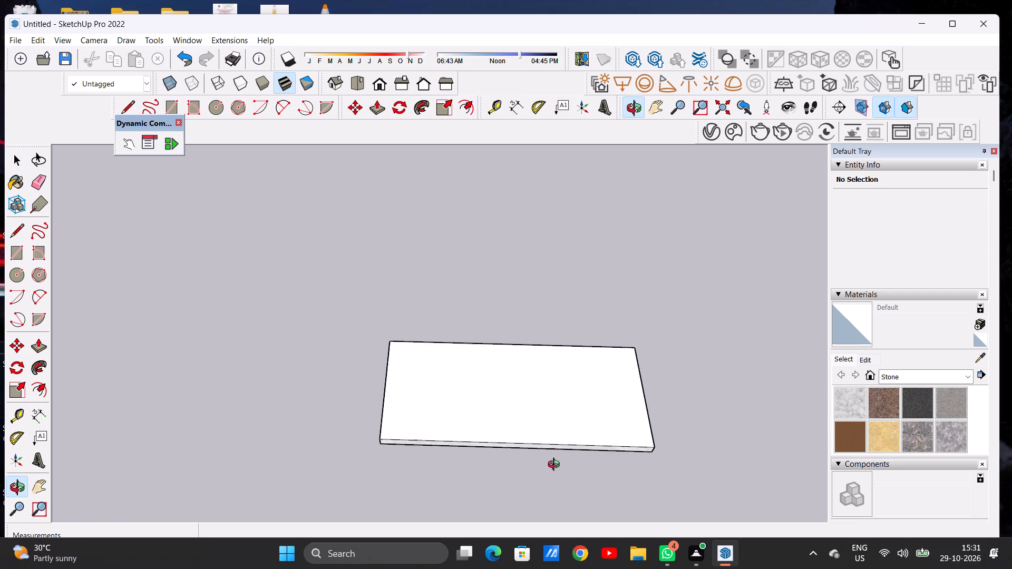
middle_drag(556, 466, 563, 476)
scroll(617, 382, up, 5)
middle_drag(561, 323, 555, 414)
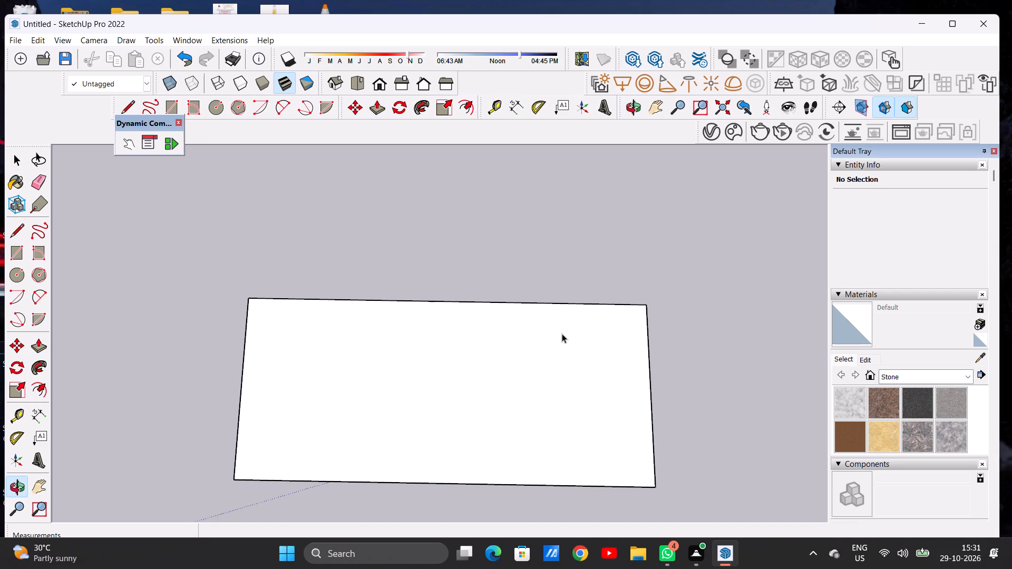
scroll(561, 332, down, 6)
middle_drag(561, 347, 561, 358)
scroll(560, 385, up, 5)
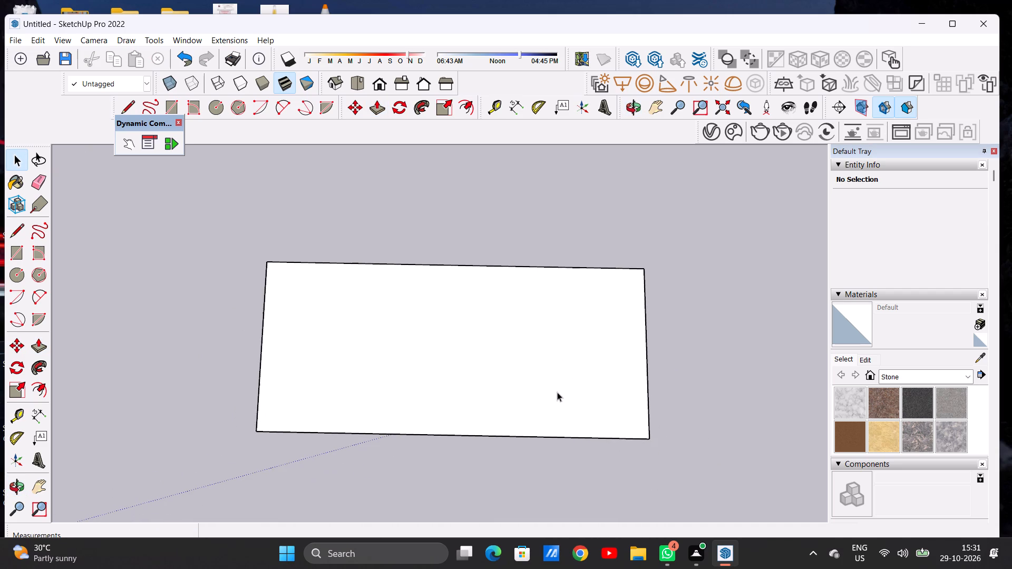
text(OF)
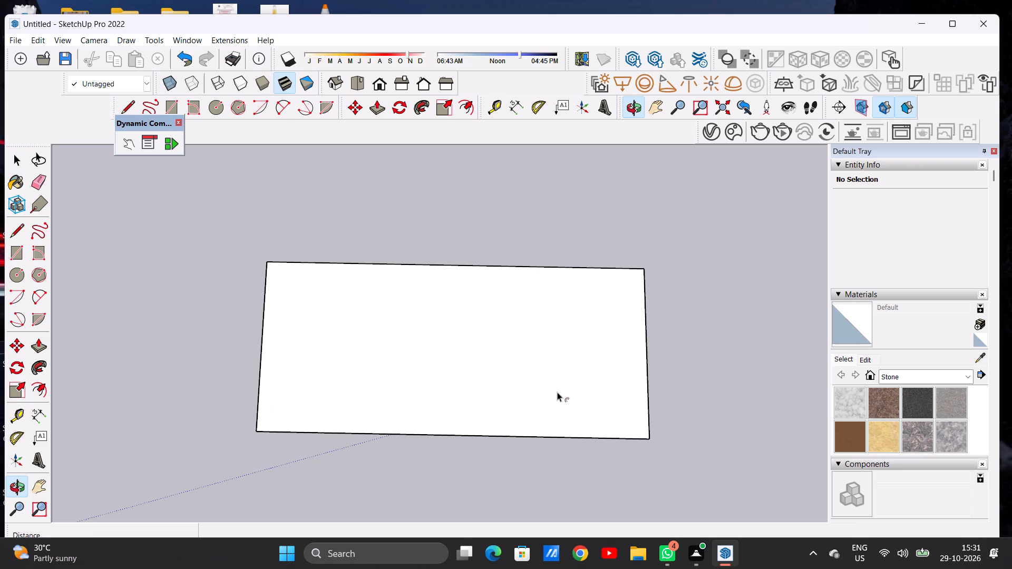
click(390, 273)
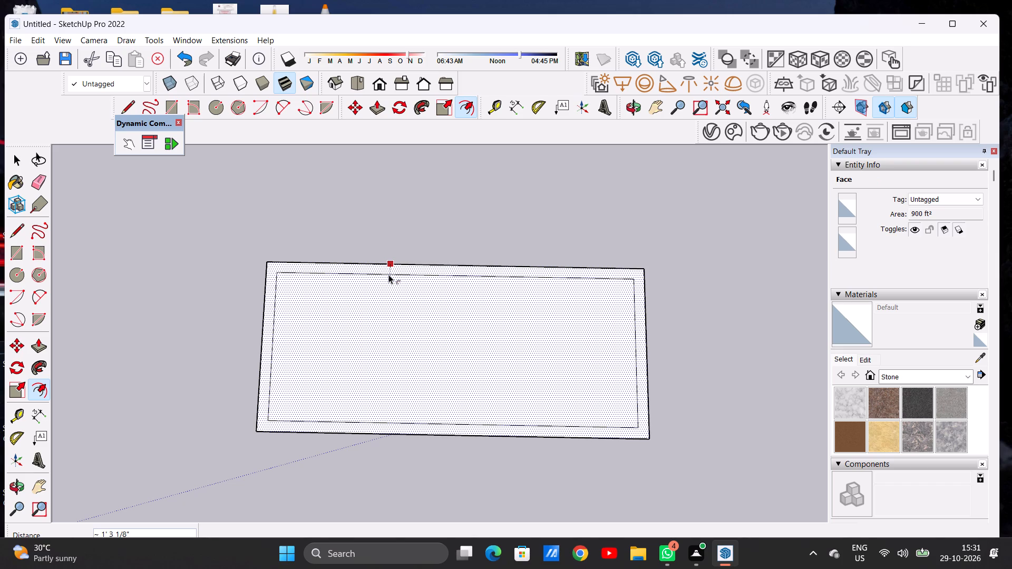
click(390, 276)
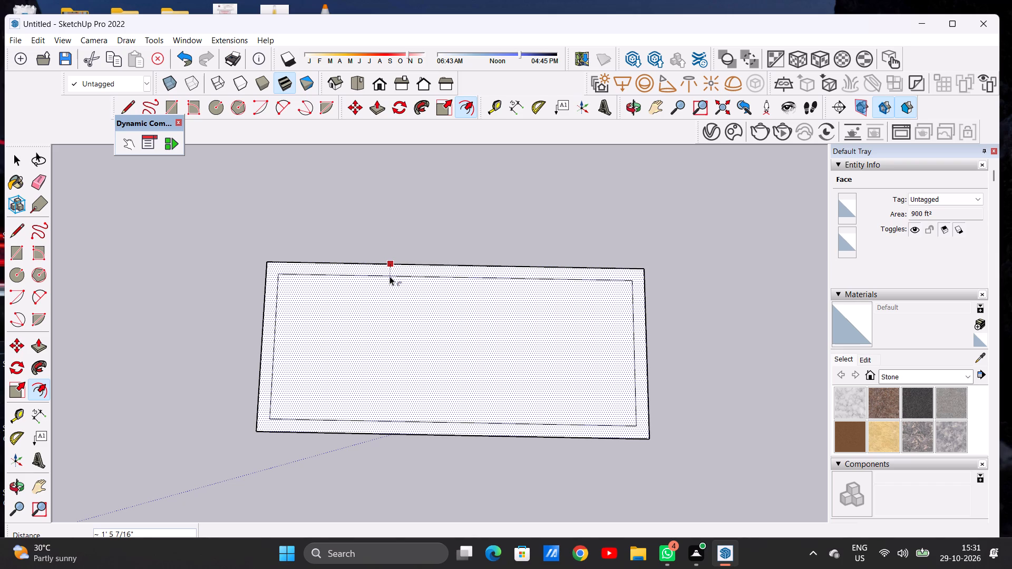
key(space)
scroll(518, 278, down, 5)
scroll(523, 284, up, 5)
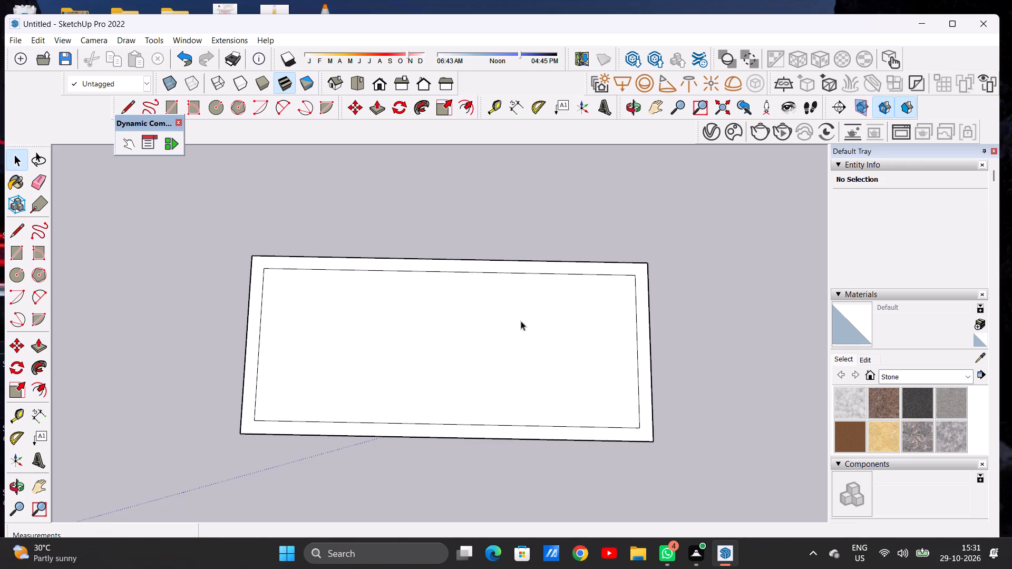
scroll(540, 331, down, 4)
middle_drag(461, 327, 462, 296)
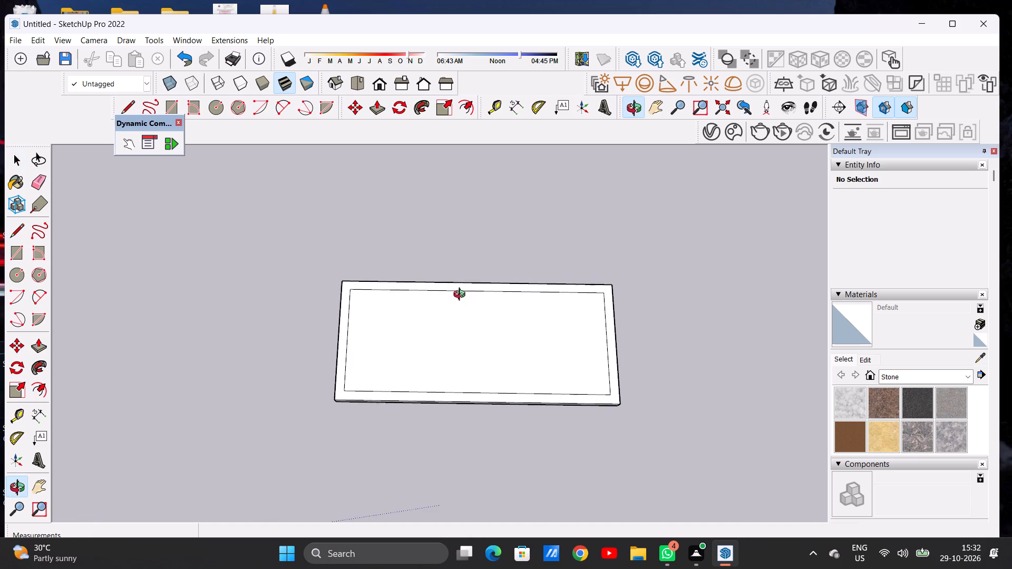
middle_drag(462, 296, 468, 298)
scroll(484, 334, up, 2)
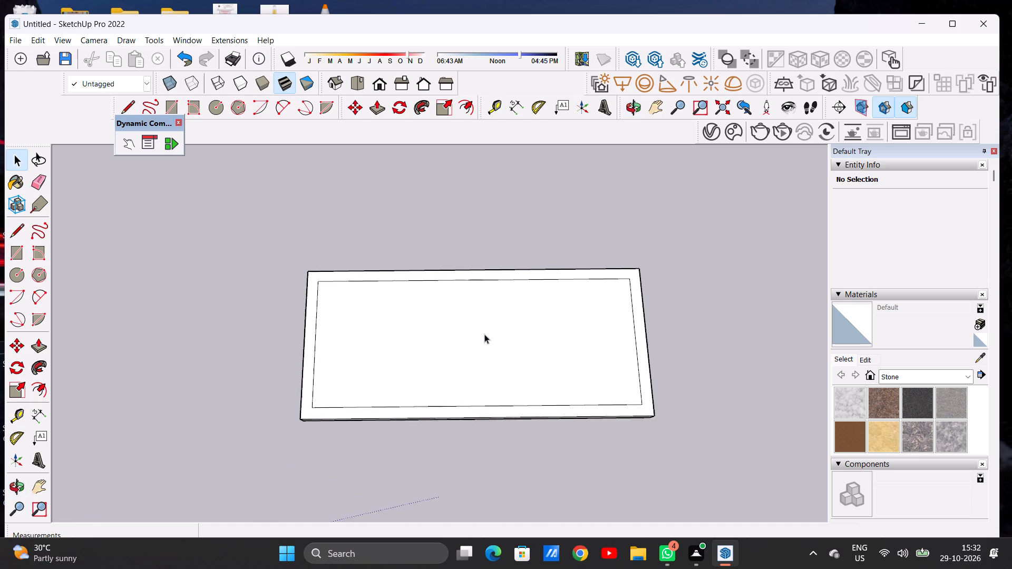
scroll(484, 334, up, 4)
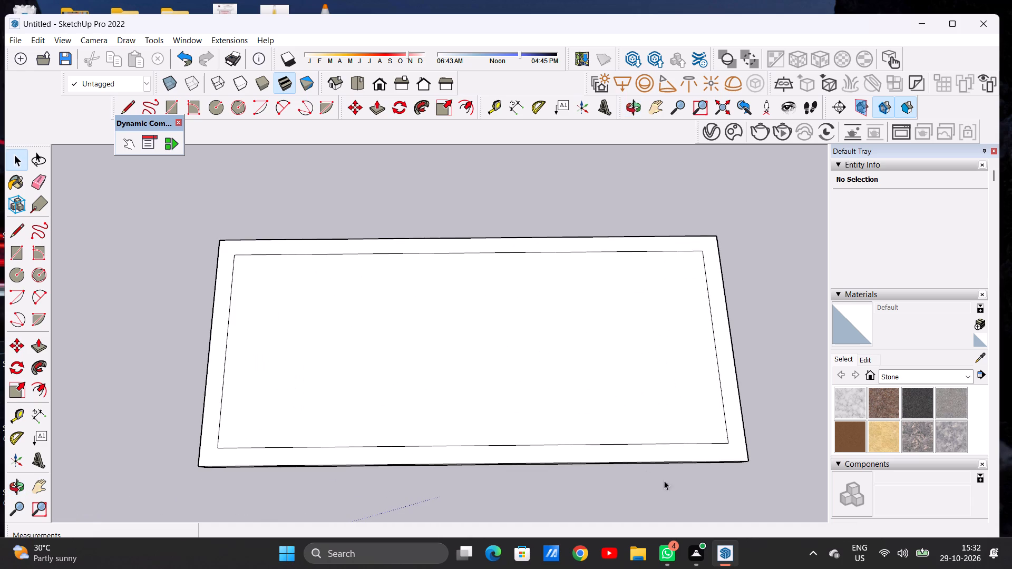
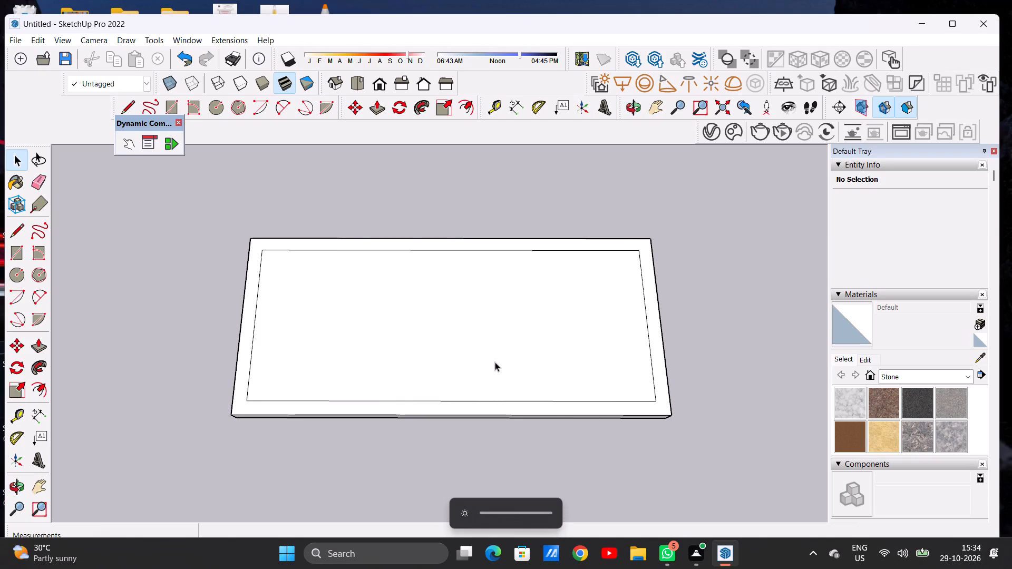
Draw two short lines of about 1' 5" linking the inner outline's two front corners to the slab's front edge.
scroll(517, 355, down, 5)
scroll(542, 363, up, 5)
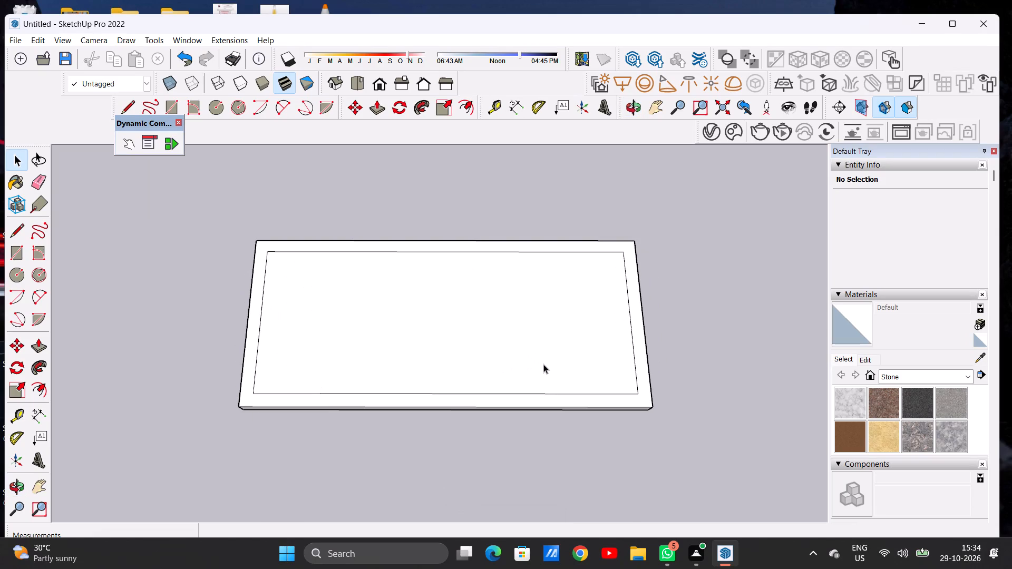
key(l)
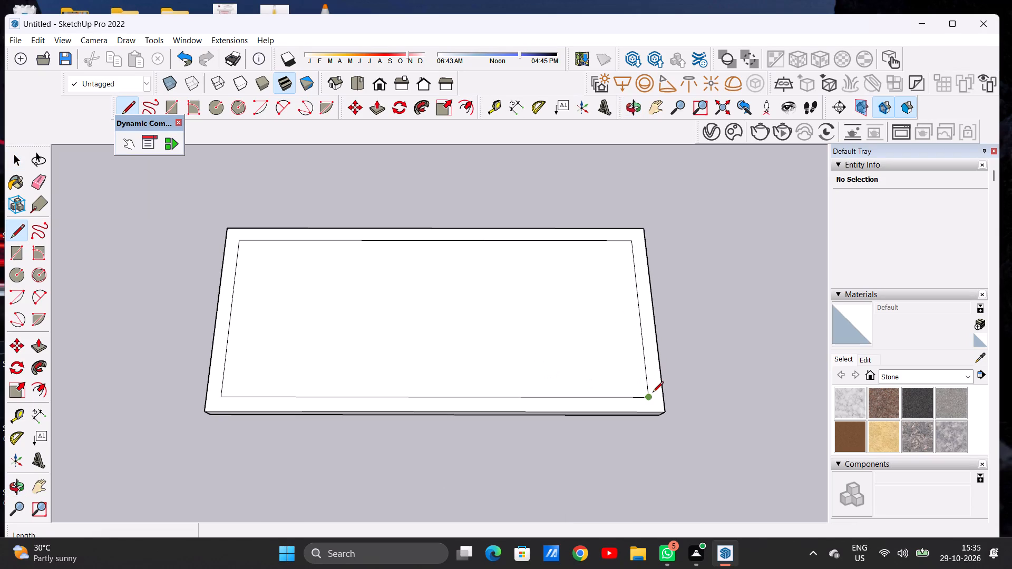
click(646, 394)
click(643, 411)
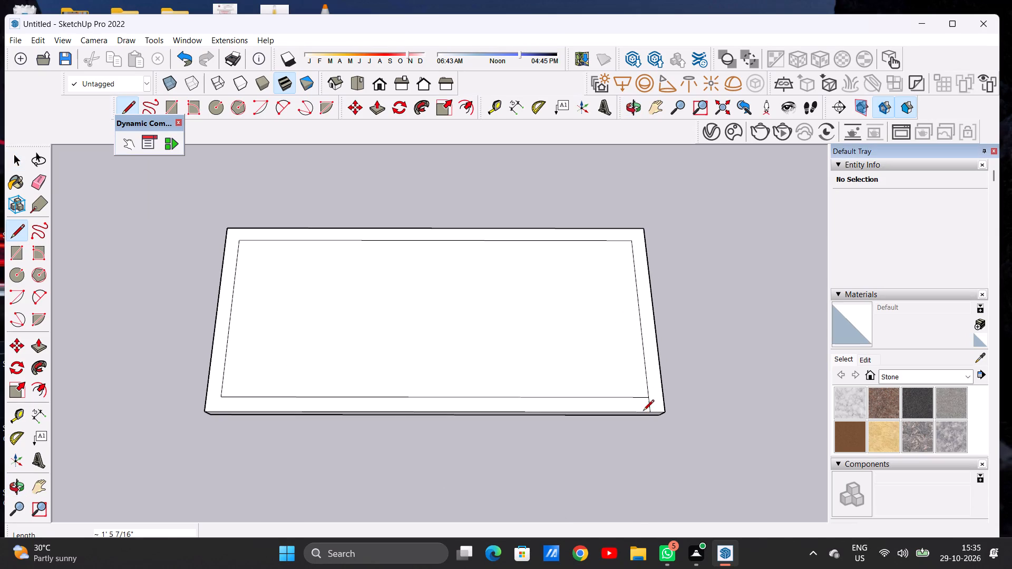
scroll(686, 393, down, 4)
scroll(690, 393, up, 1)
scroll(692, 393, down, 3)
scroll(372, 395, up, 12)
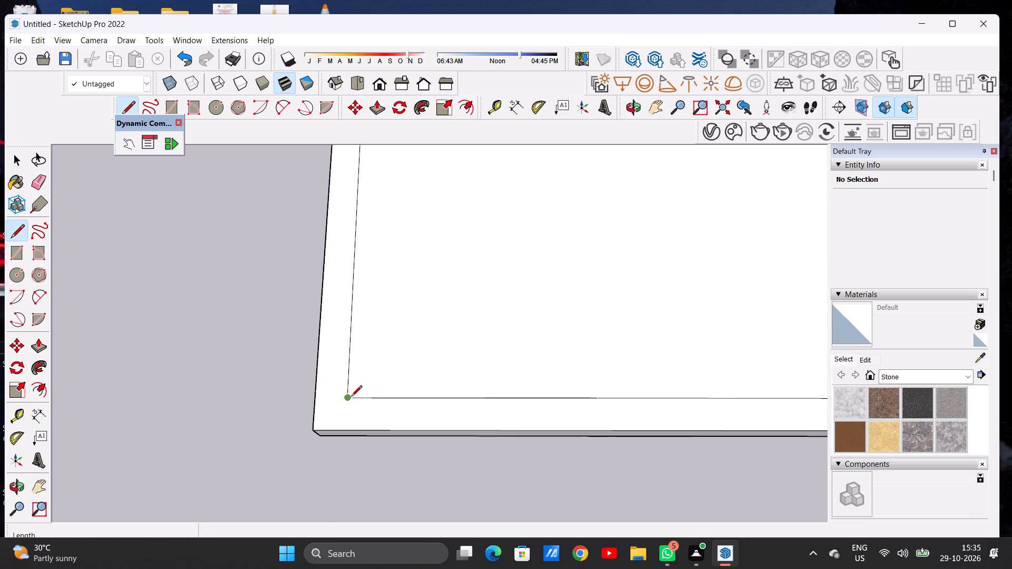
click(351, 397)
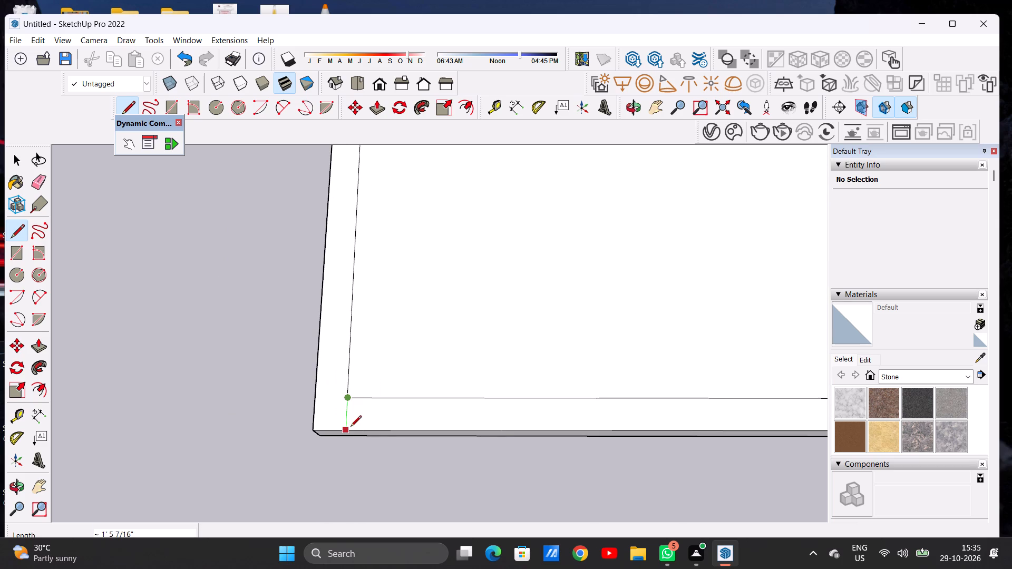
click(351, 427)
key(space)
Draw two closely spaced parallel lines, about 42' long, lengthwise across the middle of the inner face between its short sides.
scroll(382, 429, down, 11)
scroll(391, 430, up, 1)
scroll(408, 409, down, 6)
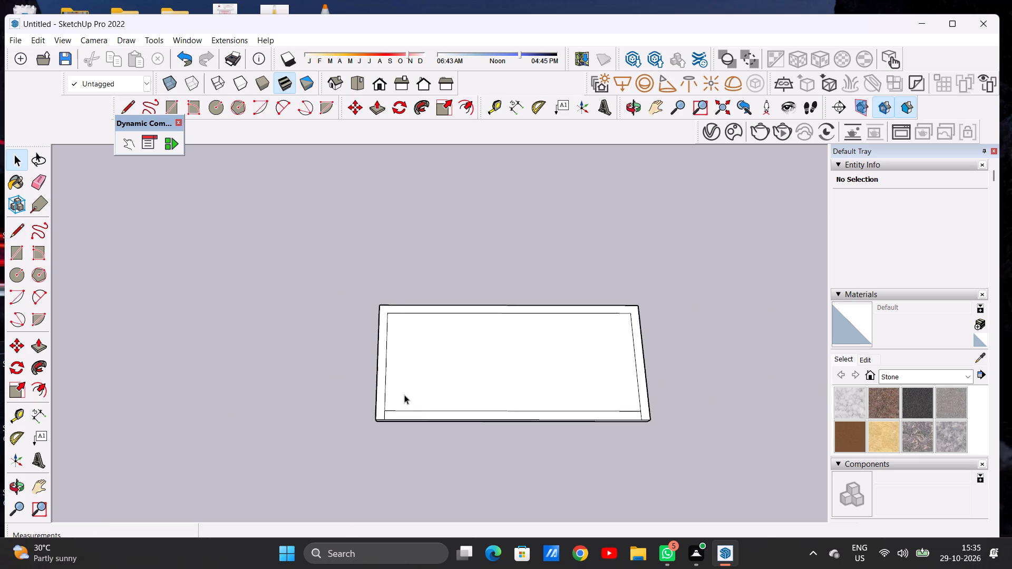
scroll(404, 395, down, 5)
middle_drag(426, 426, 429, 367)
scroll(434, 392, up, 5)
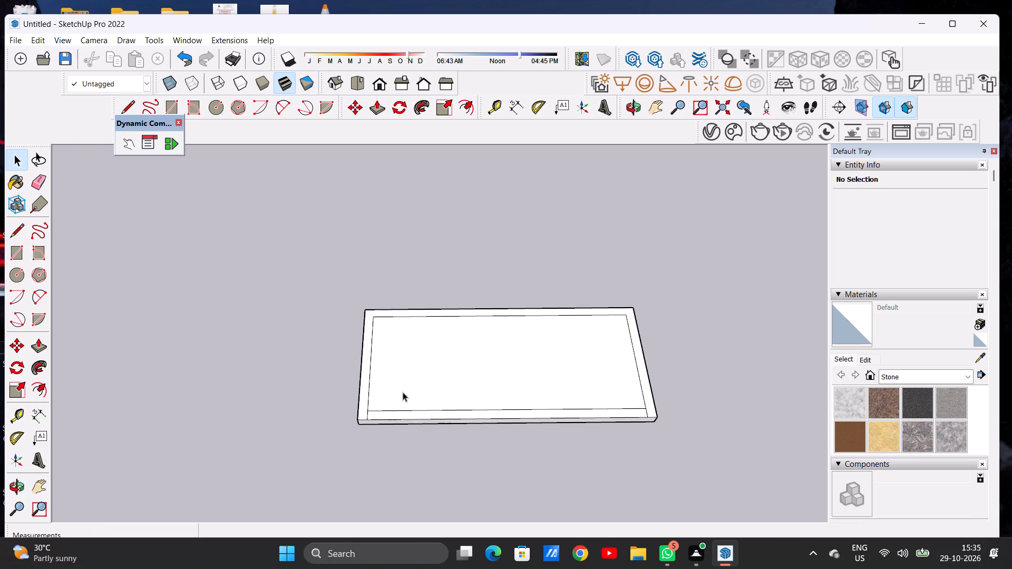
scroll(372, 396, down, 4)
middle_drag(431, 393, 427, 441)
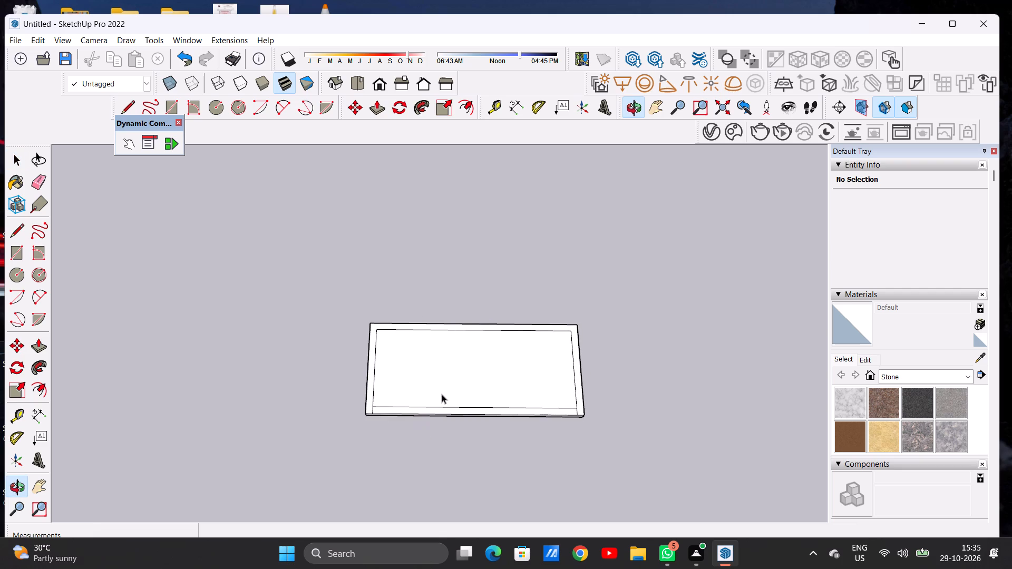
key(l)
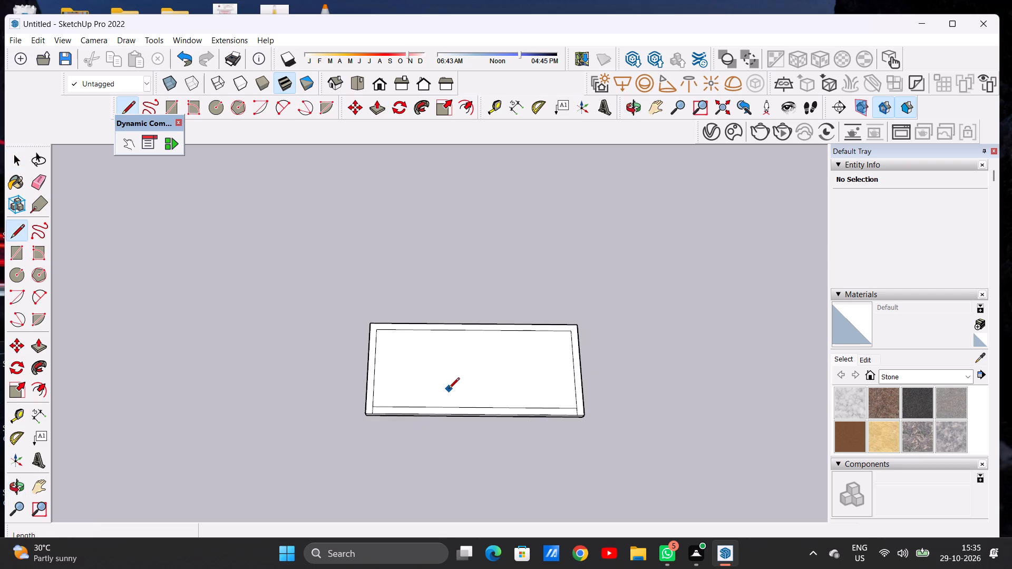
scroll(432, 372, up, 6)
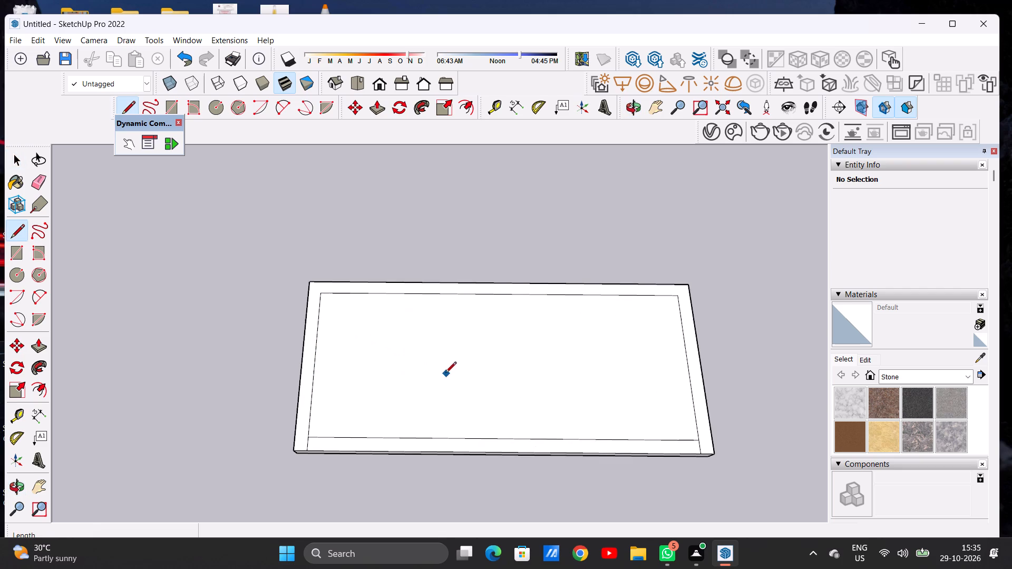
click(317, 360)
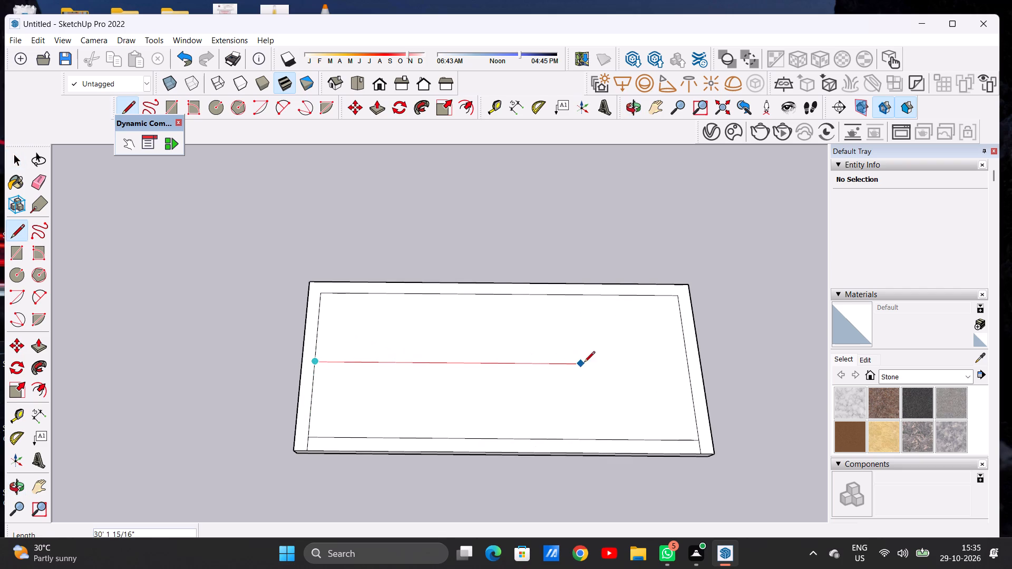
click(688, 362)
scroll(510, 378, up, 1)
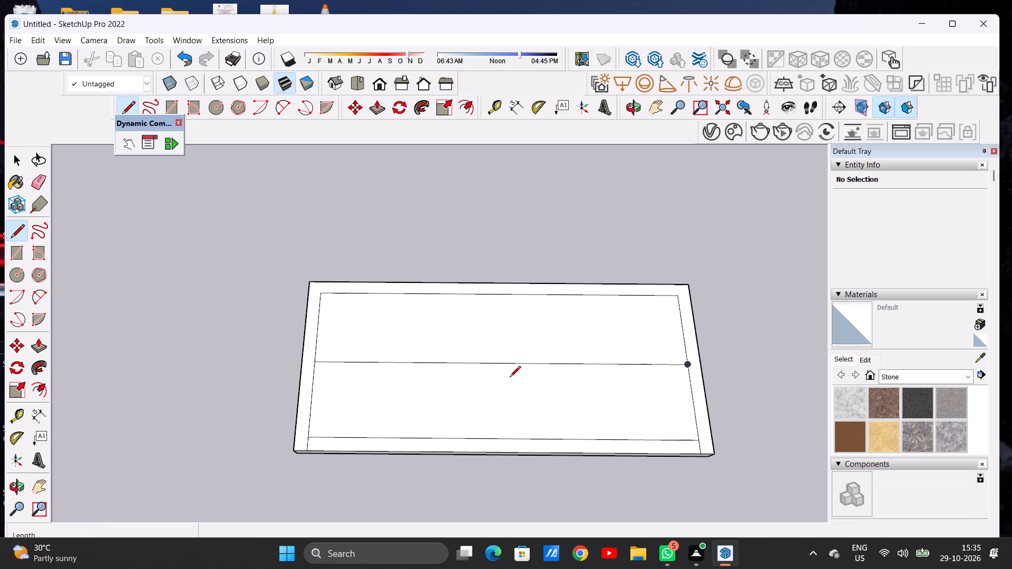
scroll(510, 378, up, 2)
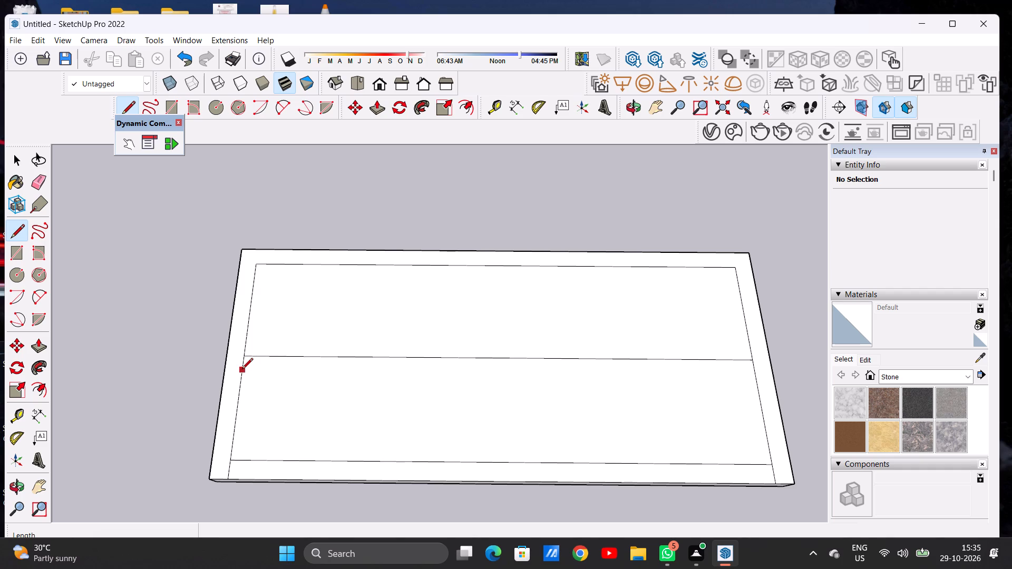
click(242, 370)
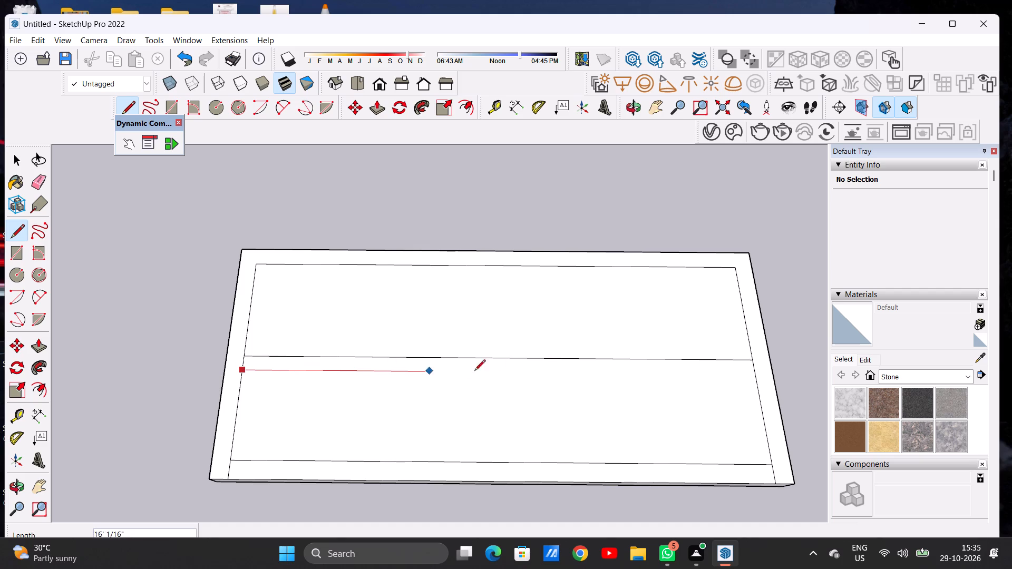
click(752, 374)
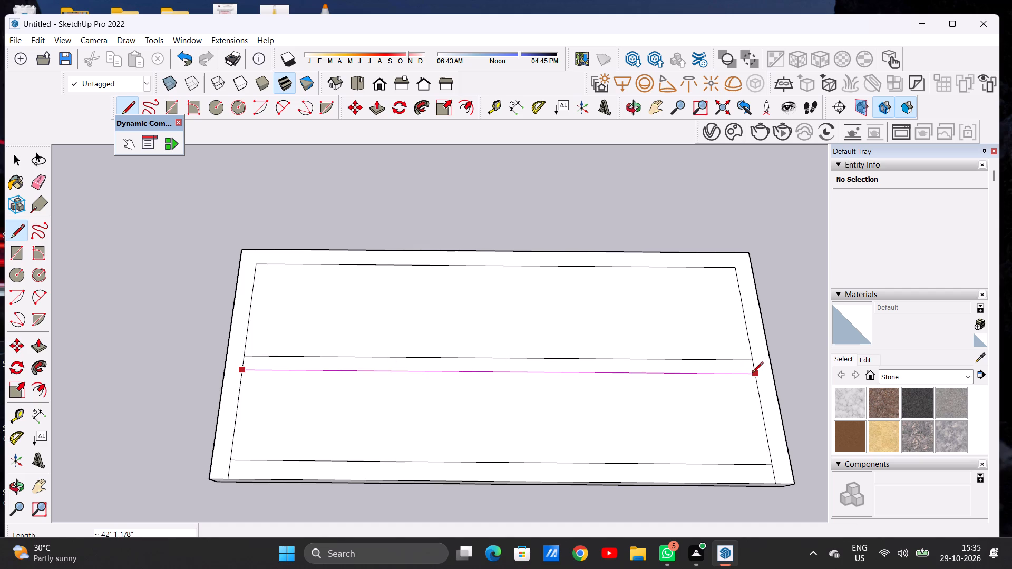
key(space)
Extend the front line of the middle pair at both ends by about 1' 5" across the border to the slab's outer edges.
scroll(498, 388, down, 3)
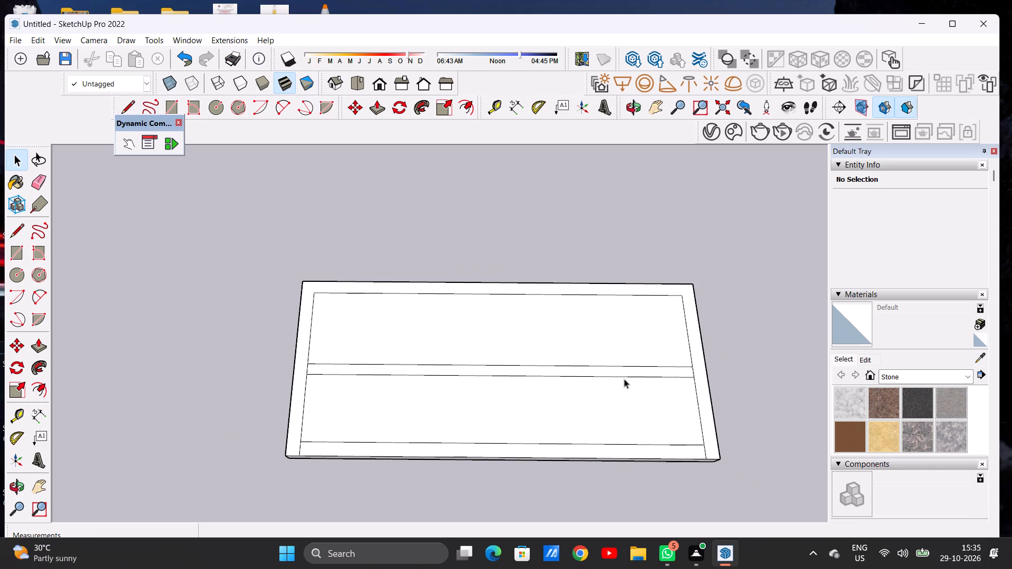
scroll(624, 379, up, 1)
key(l)
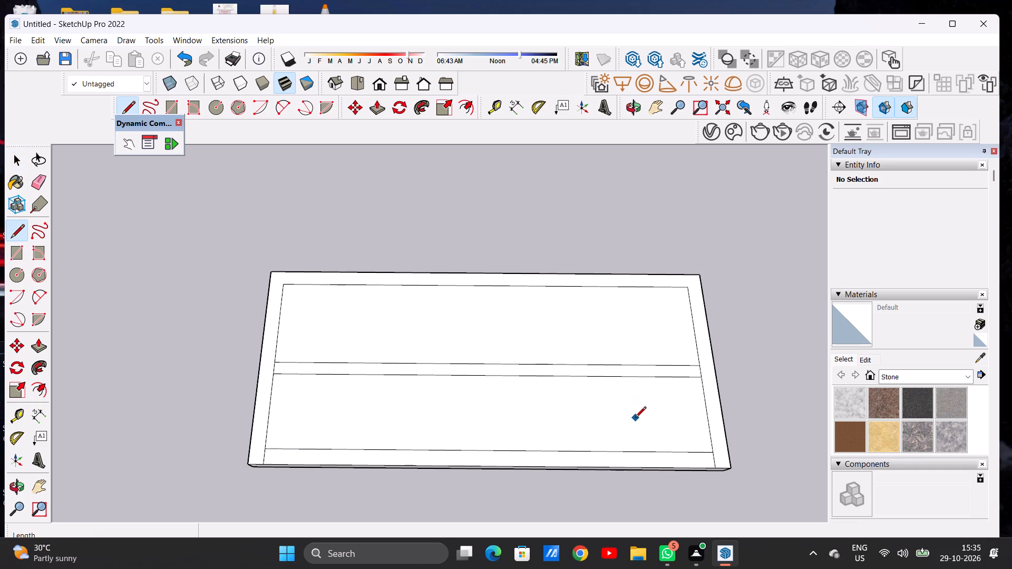
scroll(284, 375, up, 7)
click(267, 375)
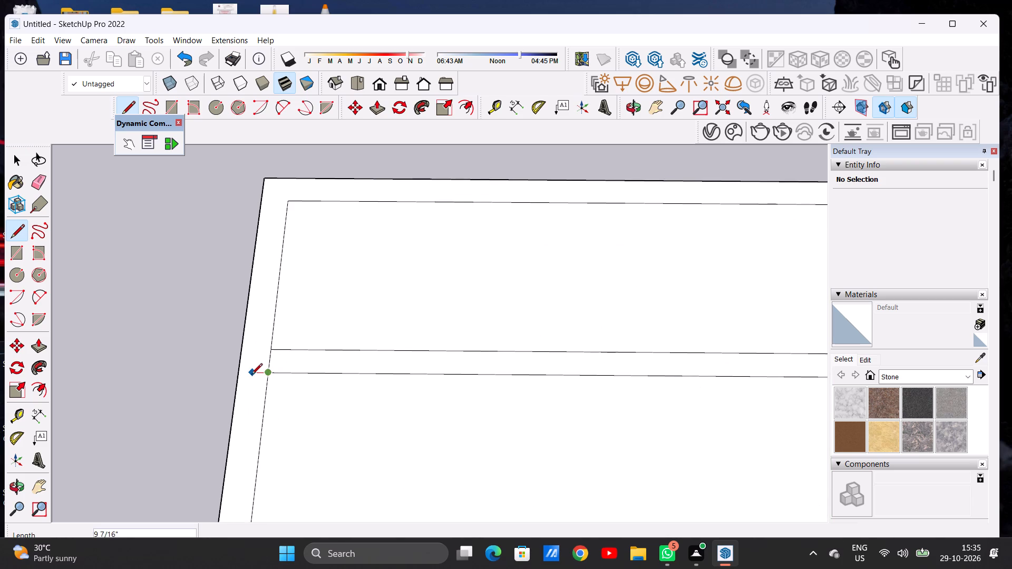
click(241, 370)
scroll(301, 370, down, 11)
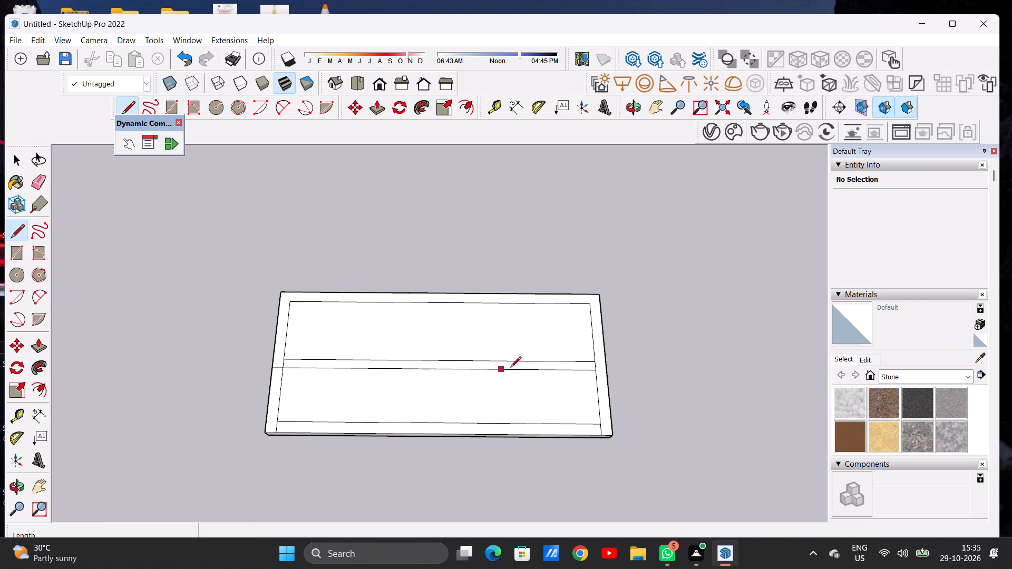
scroll(581, 377, up, 10)
scroll(609, 369, down, 1)
scroll(609, 369, up, 1)
click(599, 362)
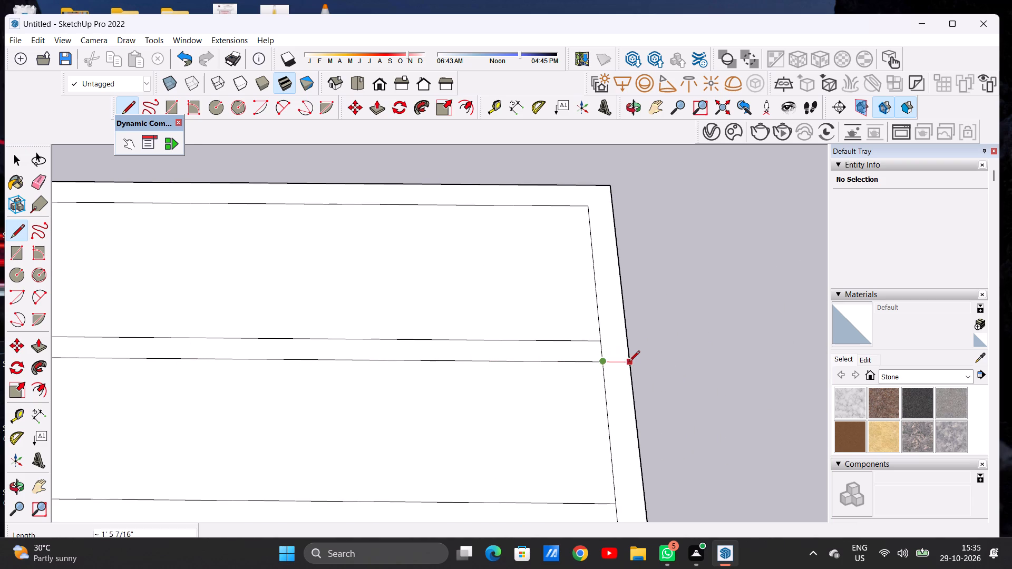
click(627, 362)
key(space)
Push/Pull the U-shaped rear part of the border up 10' to form the back and side walls.
scroll(640, 367, down, 8)
scroll(593, 373, down, 6)
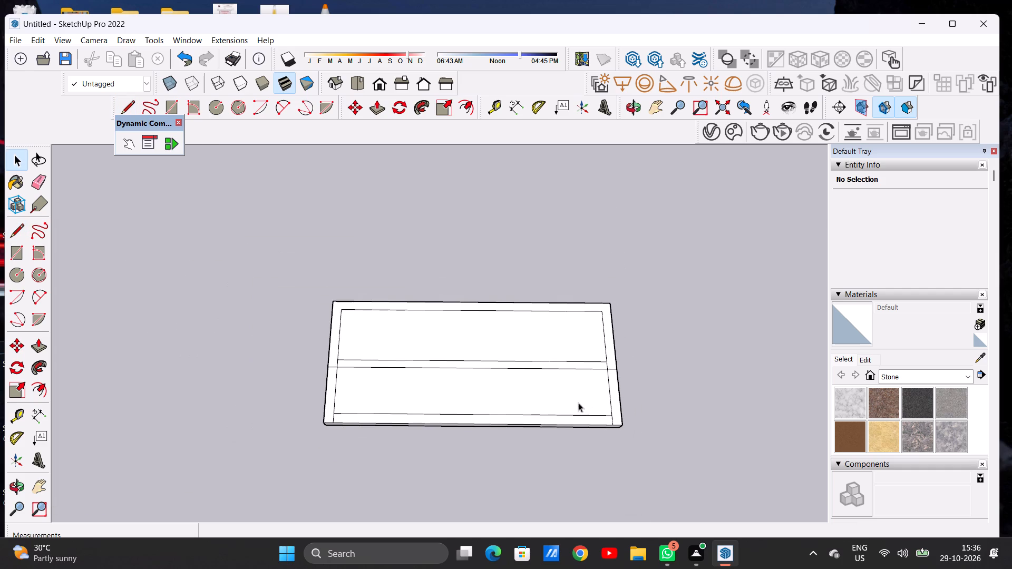
middle_drag(574, 397, 566, 300)
scroll(610, 354, up, 3)
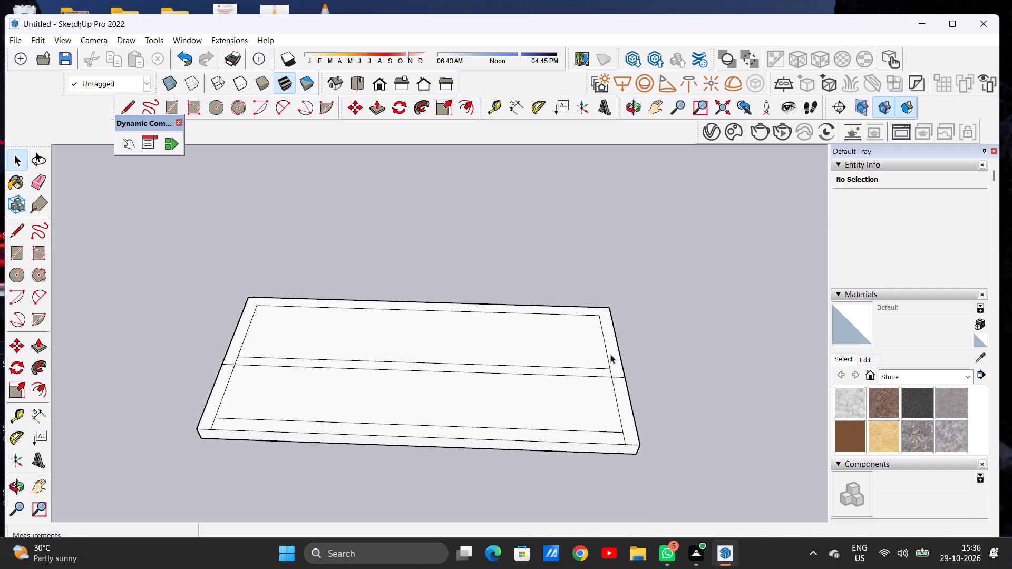
key(p)
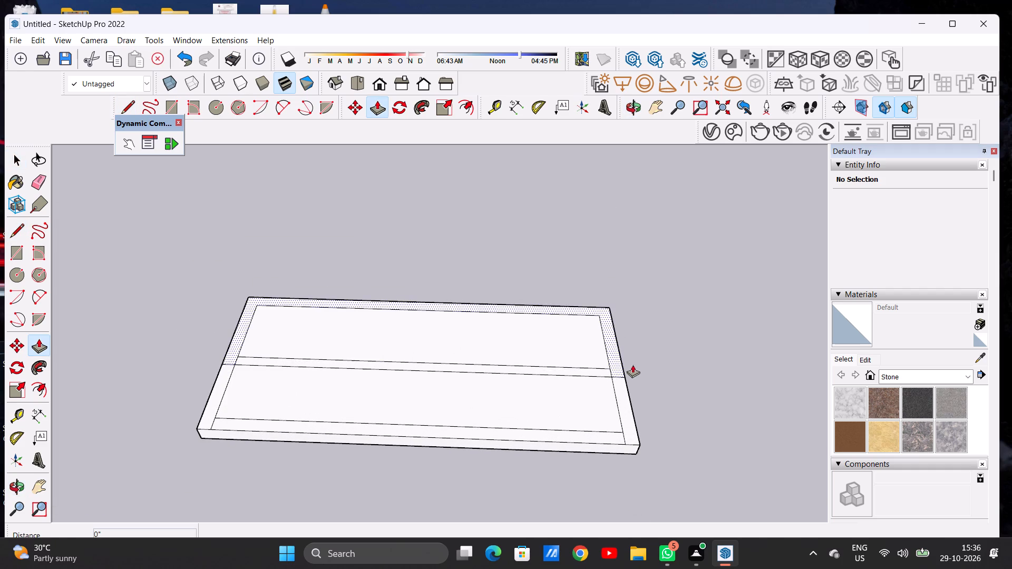
scroll(615, 354, up, 5)
click(615, 354)
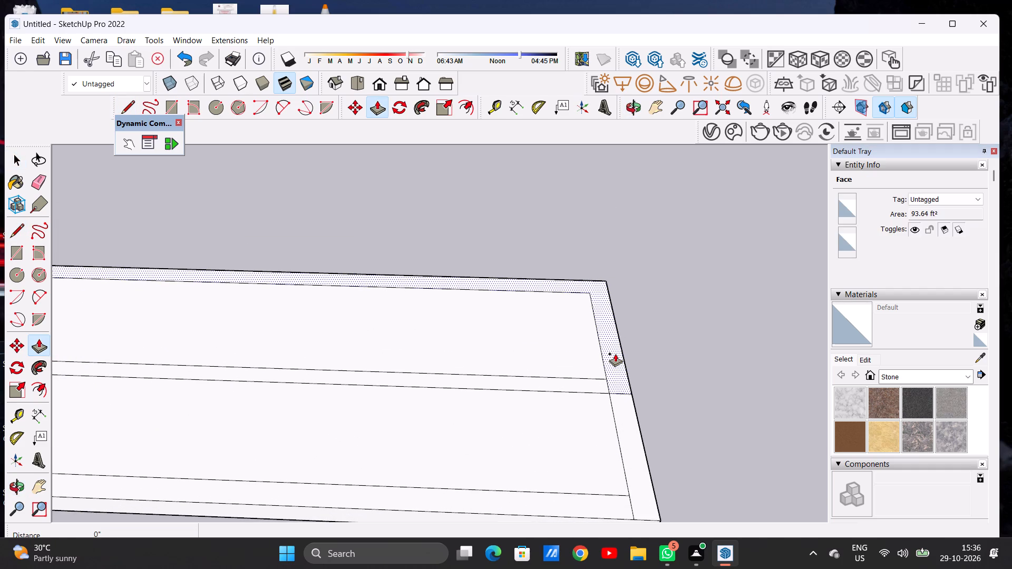
scroll(636, 309, down, 4)
middle_drag(665, 313, 663, 282)
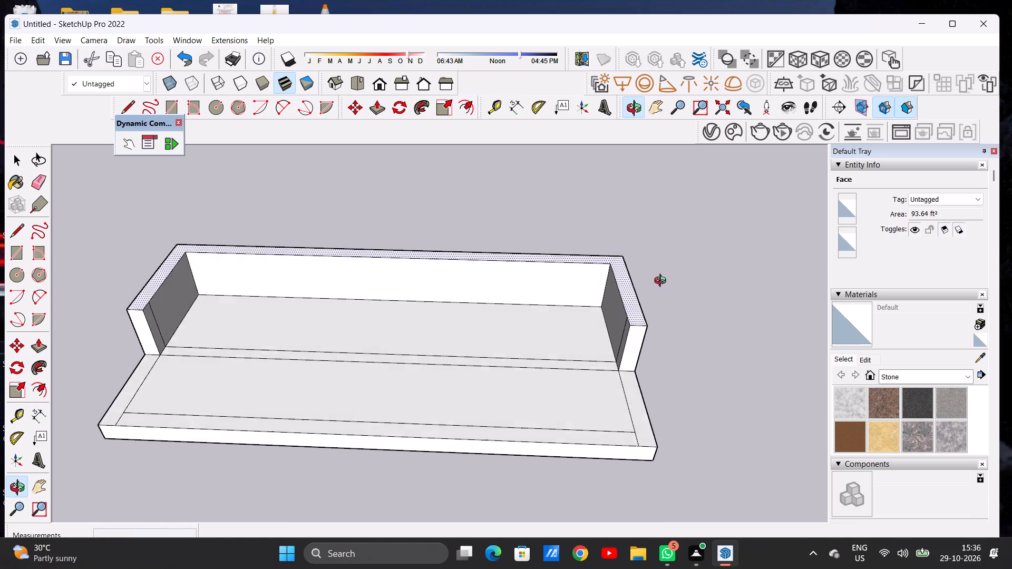
middle_drag(663, 282, 663, 281)
scroll(658, 349, down, 7)
middle_drag(675, 304, 649, 217)
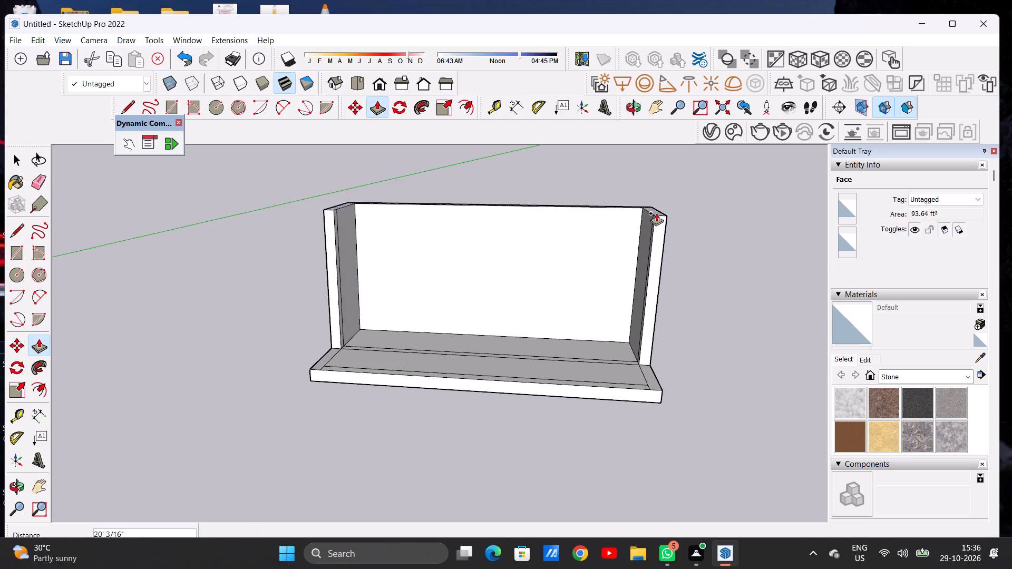
middle_drag(657, 264, 670, 233)
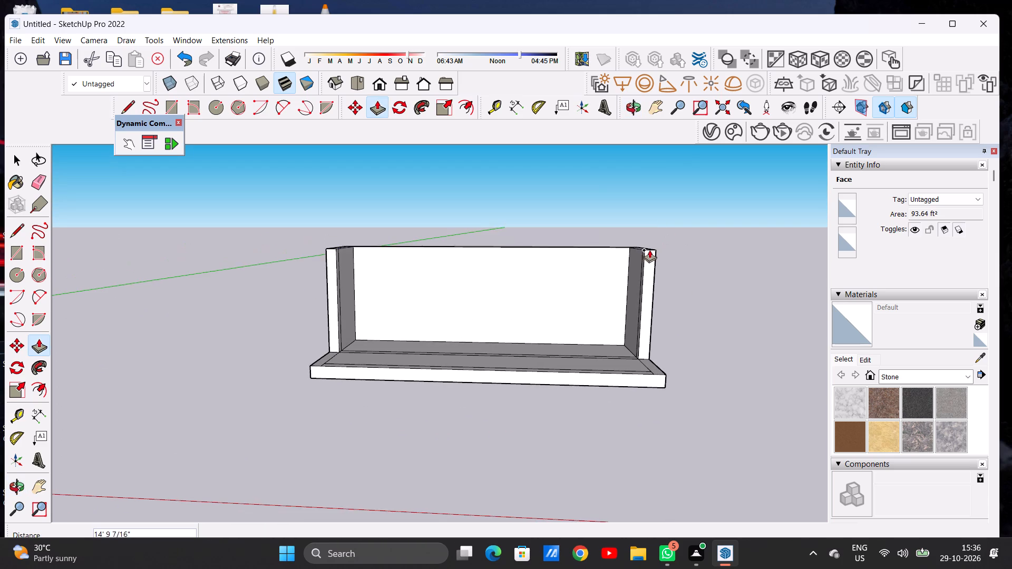
scroll(649, 249, up, 7)
scroll(664, 243, down, 10)
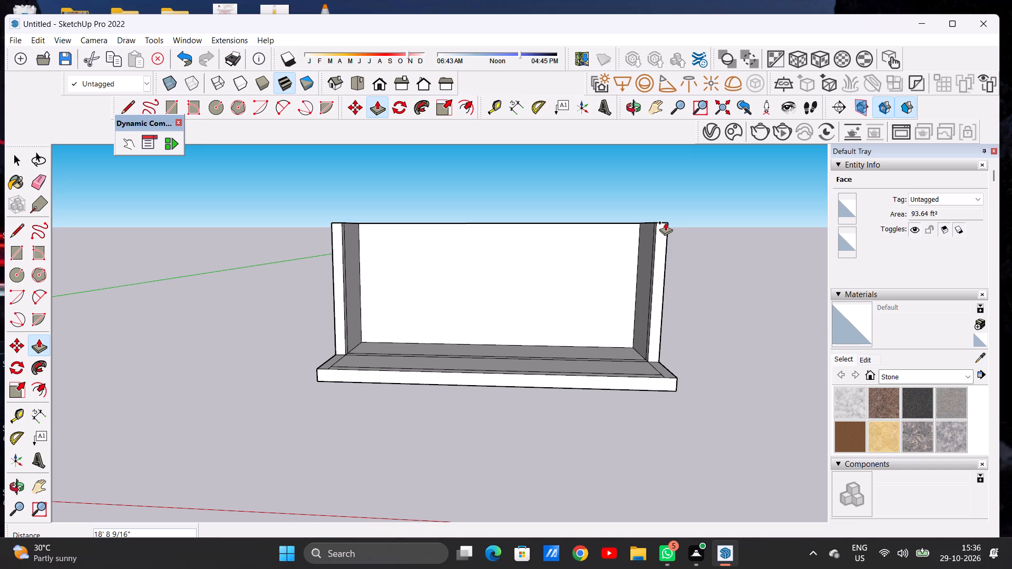
key(BackSpace)
key(End)
key(Insert)
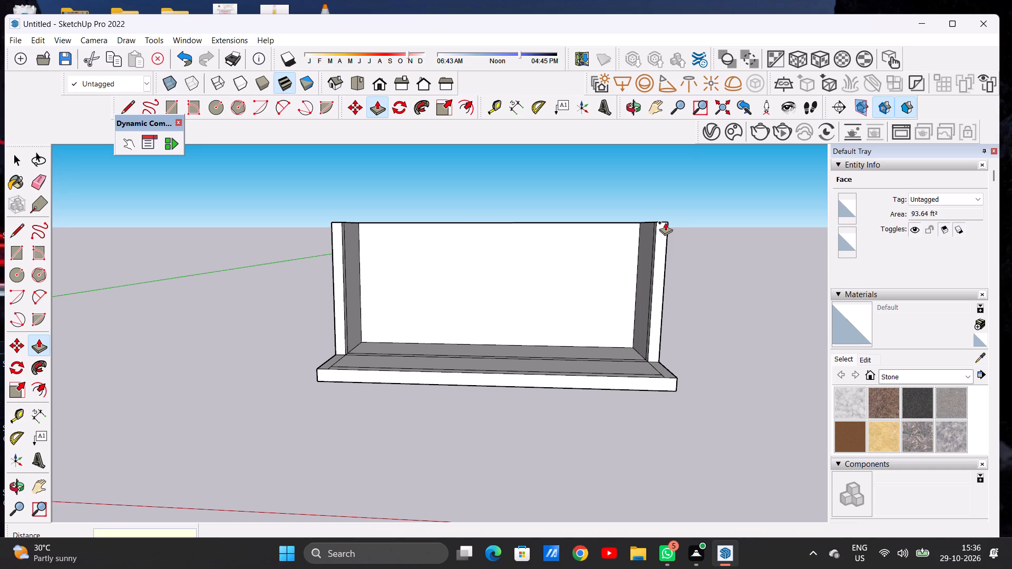
key(BackSpace)
key(1)
key(0)
key(apostrophe)
key(Return)
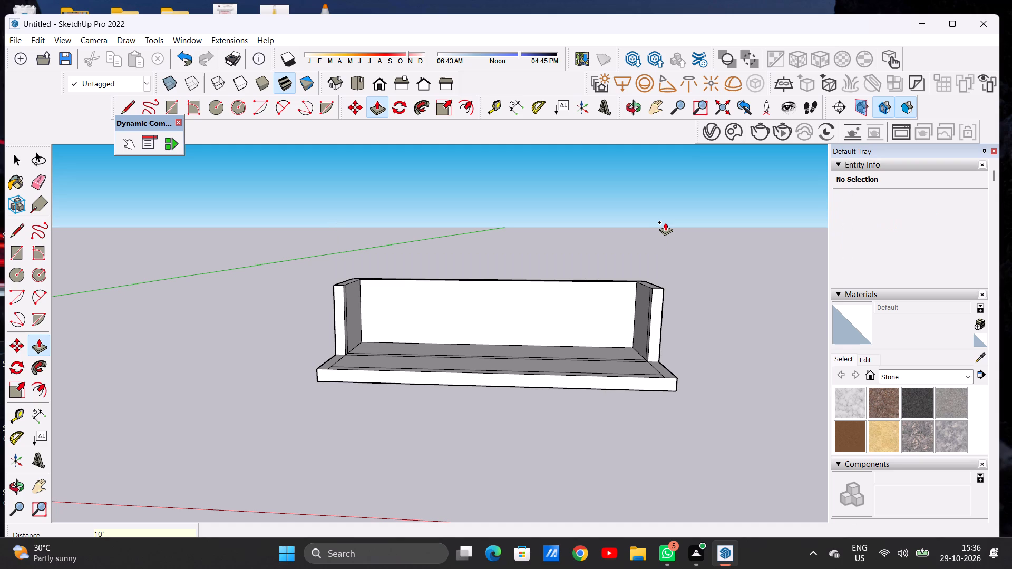
key(space)
scroll(473, 340, down, 7)
middle_drag(474, 326, 466, 363)
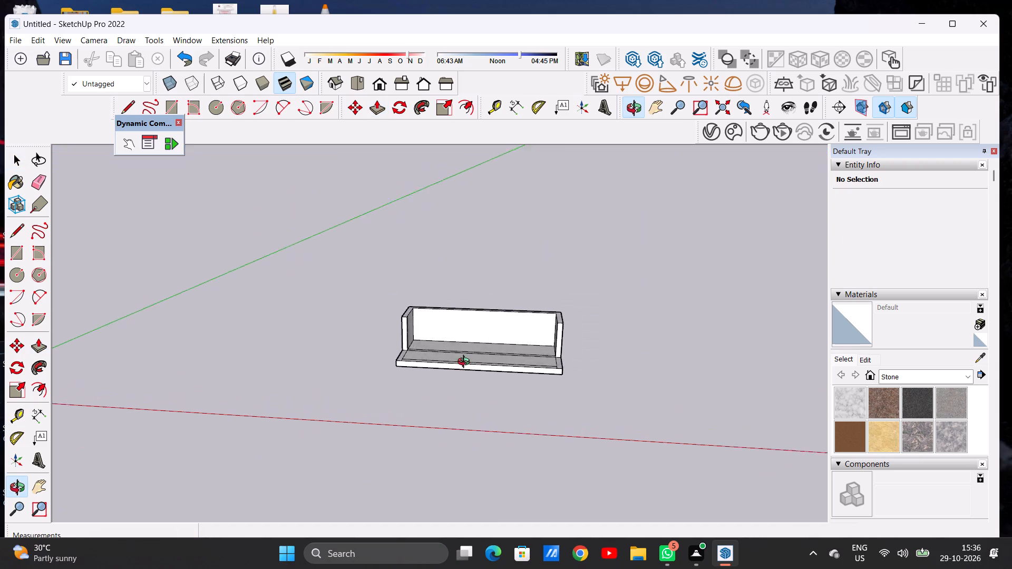
Push/Pull the U-shaped top face of the back and side walls further up, to a wall height of about 14' 10".
middle_drag(466, 363, 470, 396)
scroll(546, 326, up, 5)
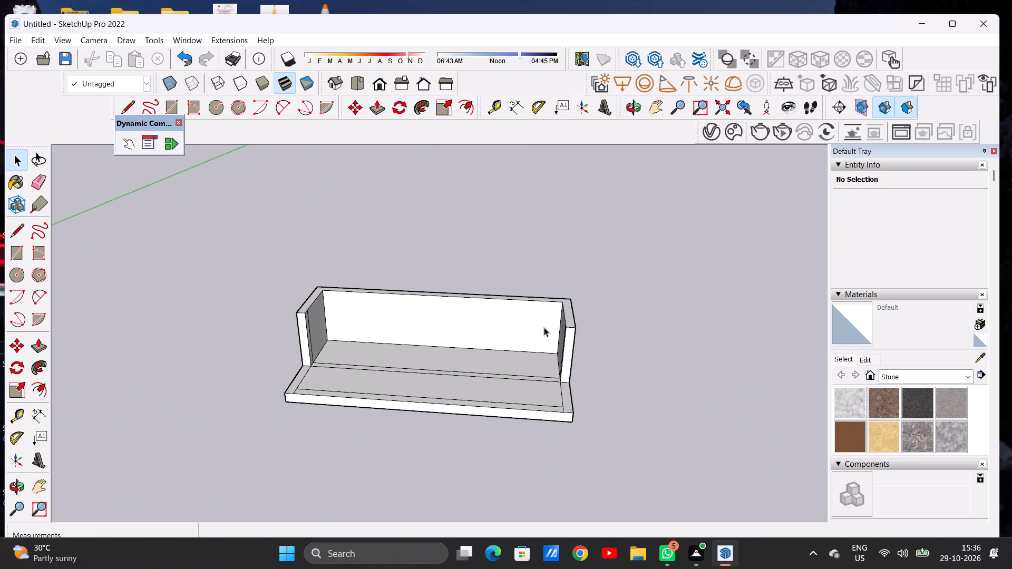
key(p)
scroll(569, 325, up, 7)
click(569, 325)
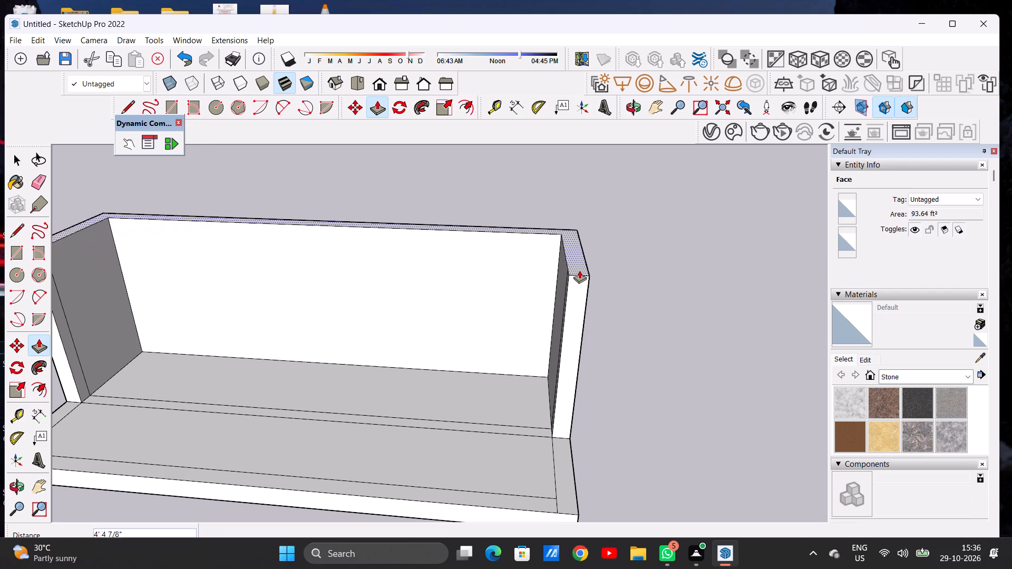
click(579, 266)
key(space)
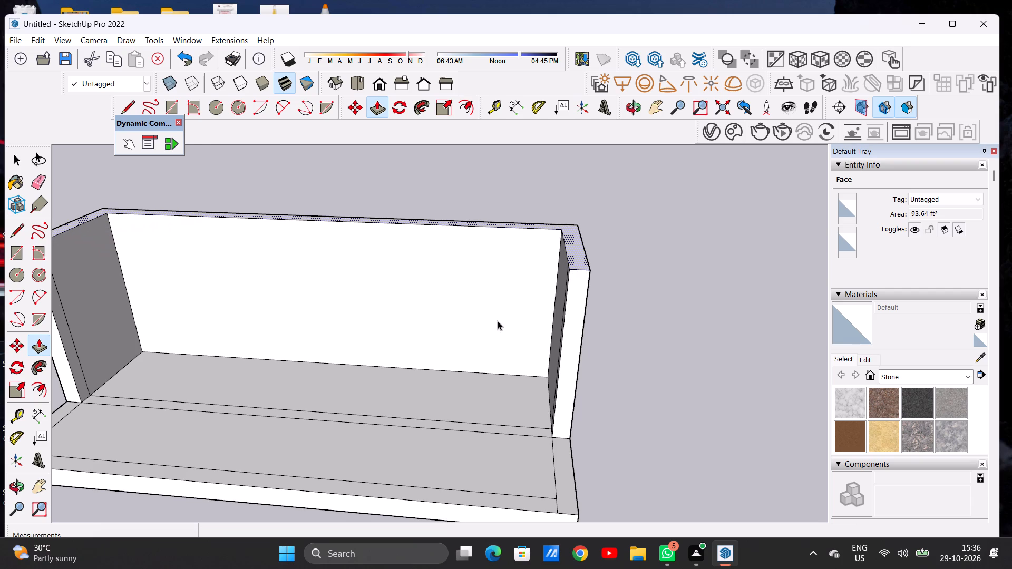
Push/Pull the narrow middle strip between the side walls up about 14' 10", level with the wall tops, to form the front wall.
scroll(501, 332, down, 14)
middle_drag(492, 347, 502, 271)
scroll(464, 326, up, 8)
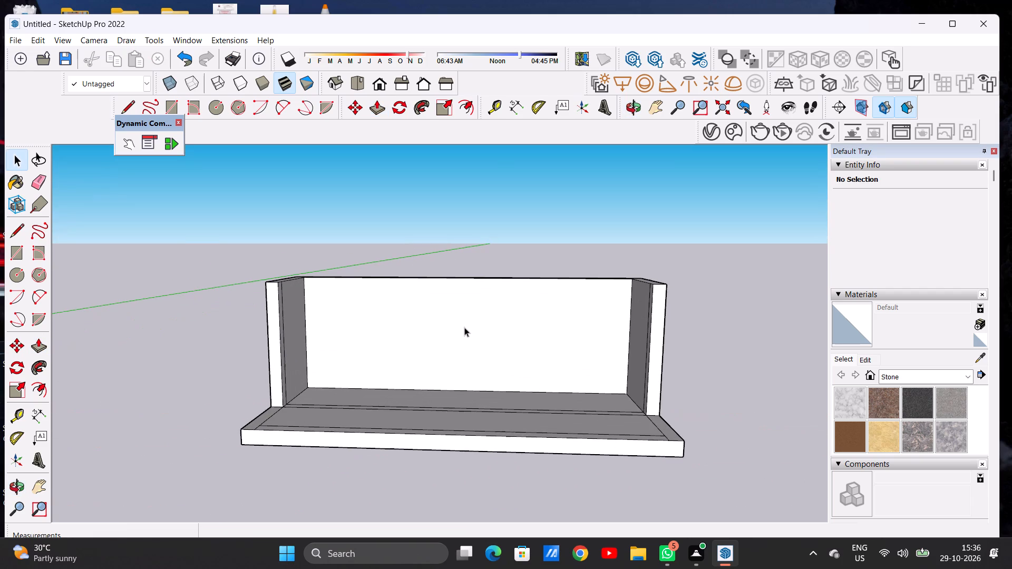
scroll(506, 358, down, 6)
middle_drag(522, 361, 511, 437)
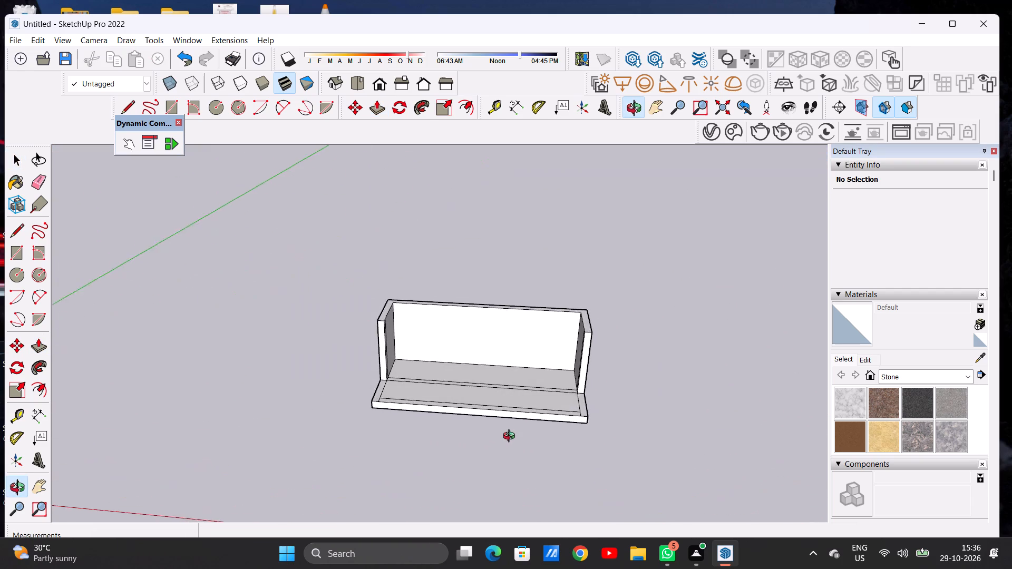
middle_drag(511, 437, 514, 440)
scroll(535, 397, up, 8)
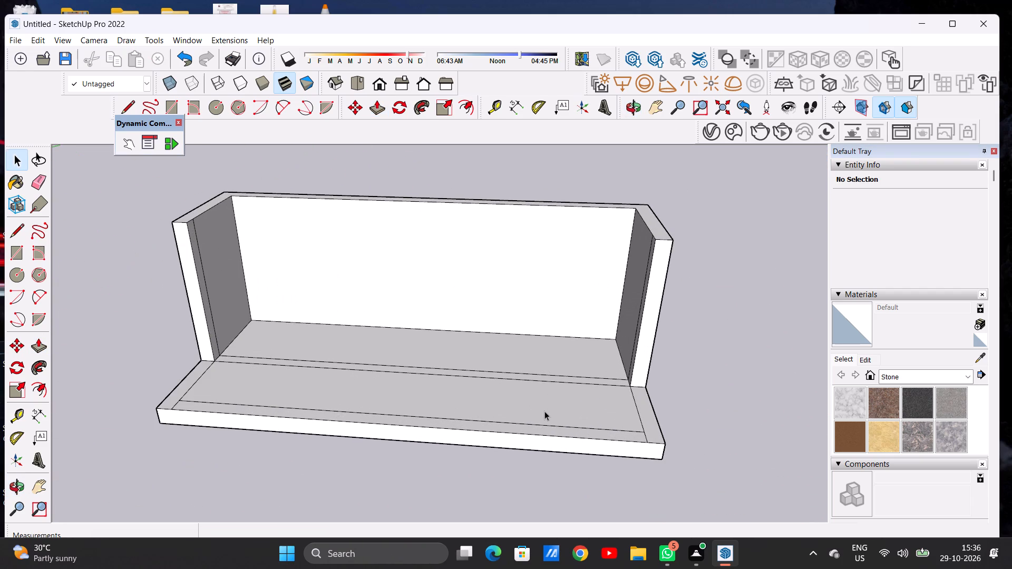
key(p)
middle_drag(531, 414, 544, 422)
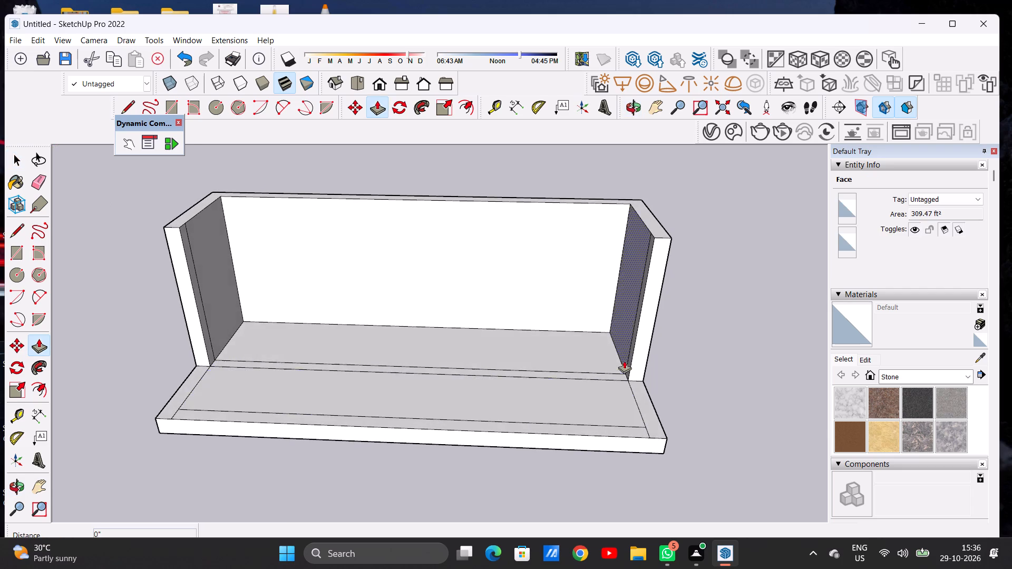
scroll(625, 361, up, 11)
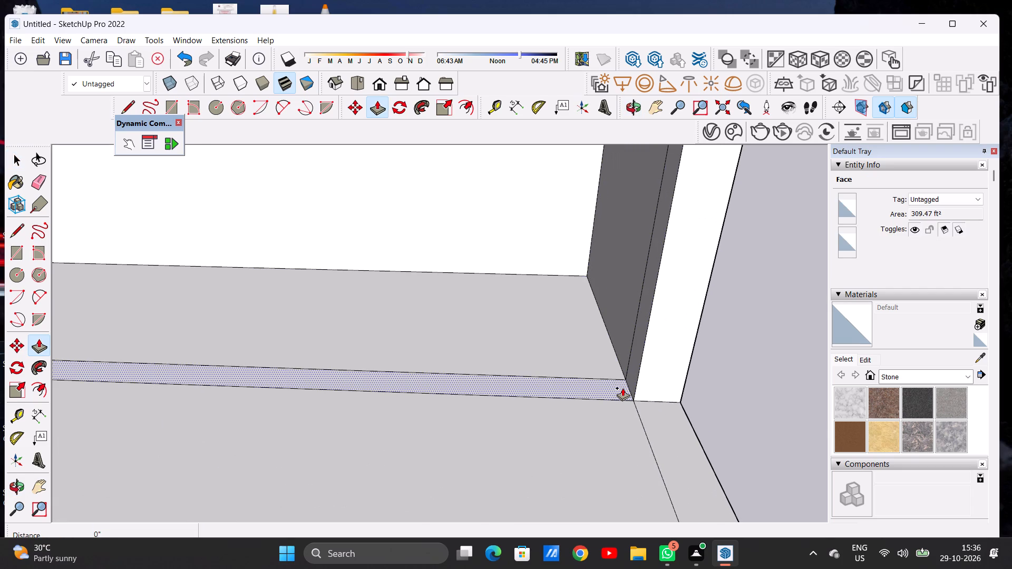
click(622, 388)
scroll(641, 344, down, 1)
scroll(641, 347, up, 1)
scroll(641, 350, down, 16)
scroll(662, 246, up, 12)
click(679, 259)
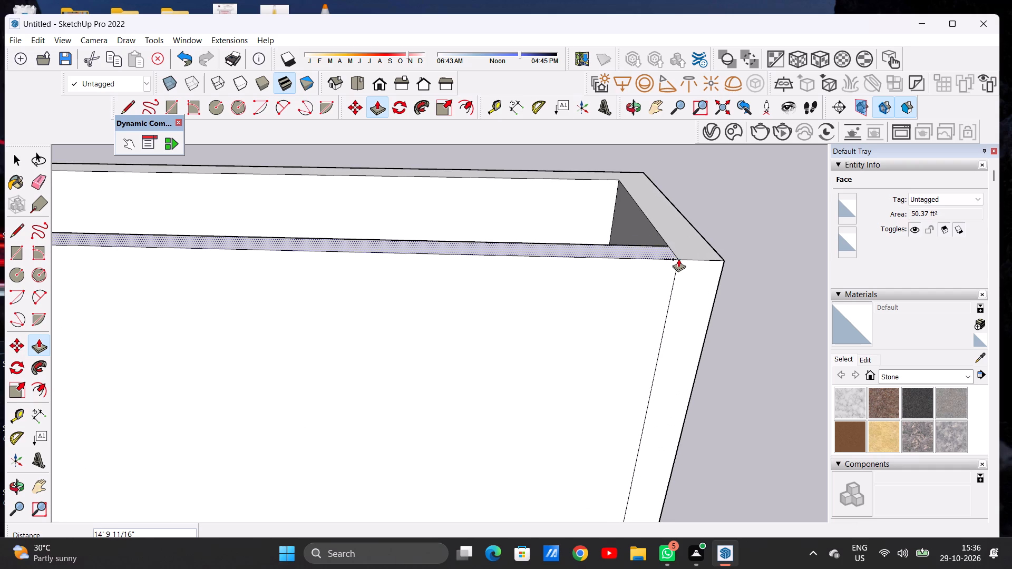
key(space)
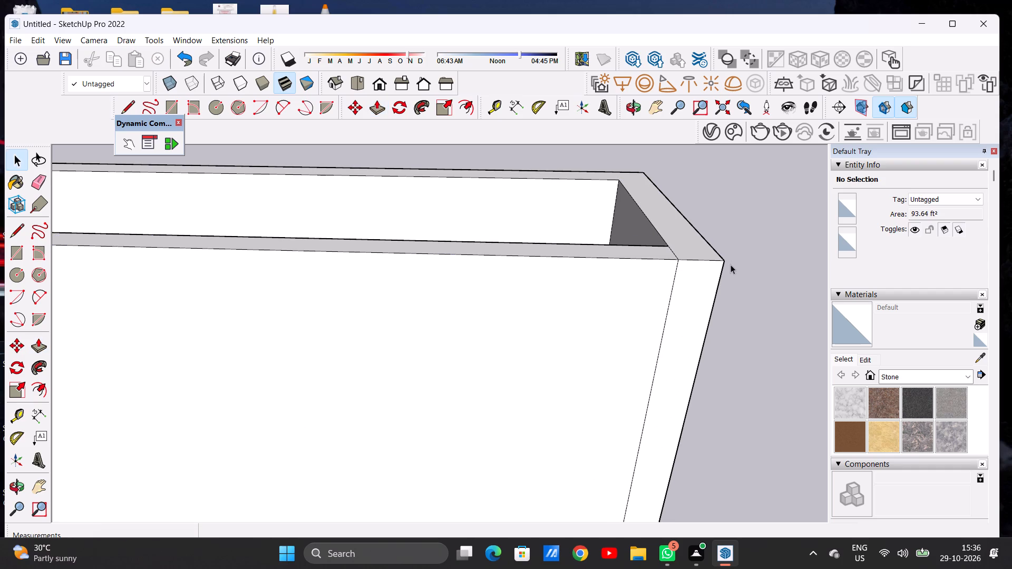
Examine the four raised walls and the open front part of the slab from near-level and raised front viewpoints.
scroll(825, 273, down, 18)
scroll(591, 314, up, 1)
scroll(591, 314, down, 3)
middle_drag(573, 331, 583, 270)
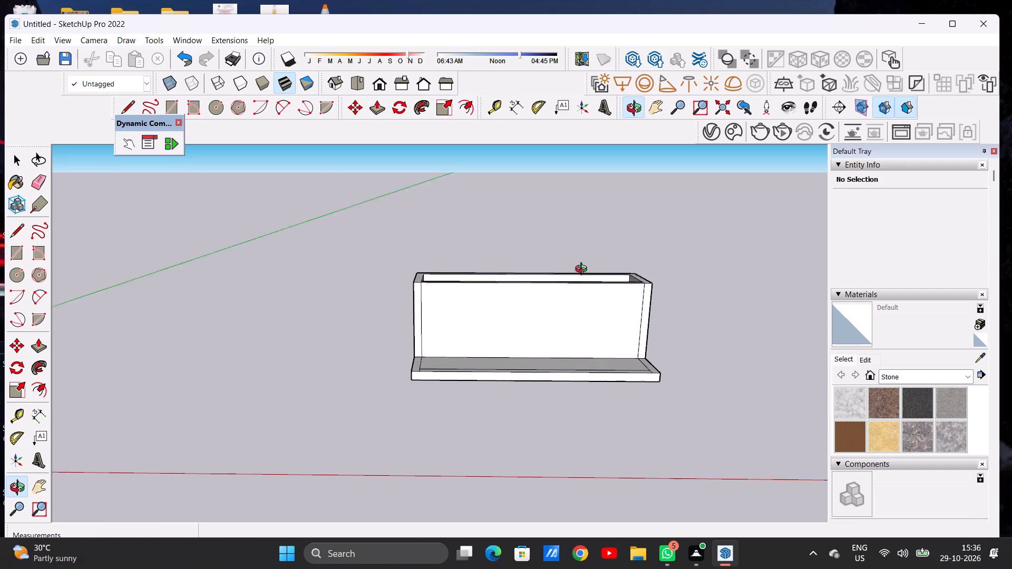
middle_drag(583, 270, 583, 270)
scroll(636, 283, up, 5)
middle_drag(471, 329, 462, 299)
scroll(462, 299, up, 1)
scroll(541, 337, down, 5)
scroll(468, 322, up, 6)
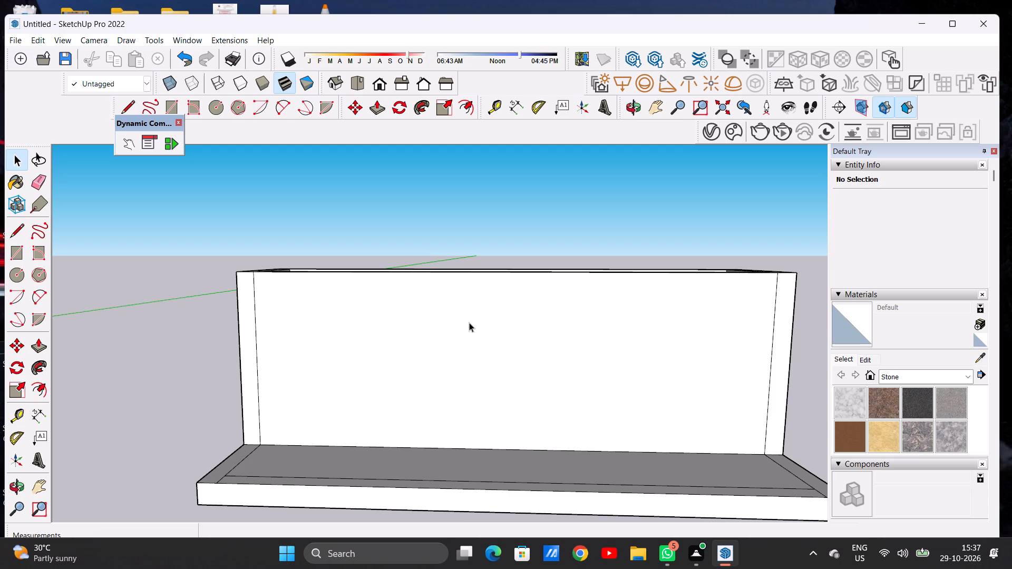
scroll(491, 313, down, 1)
scroll(491, 313, up, 1)
scroll(491, 313, down, 6)
middle_drag(490, 322, 499, 414)
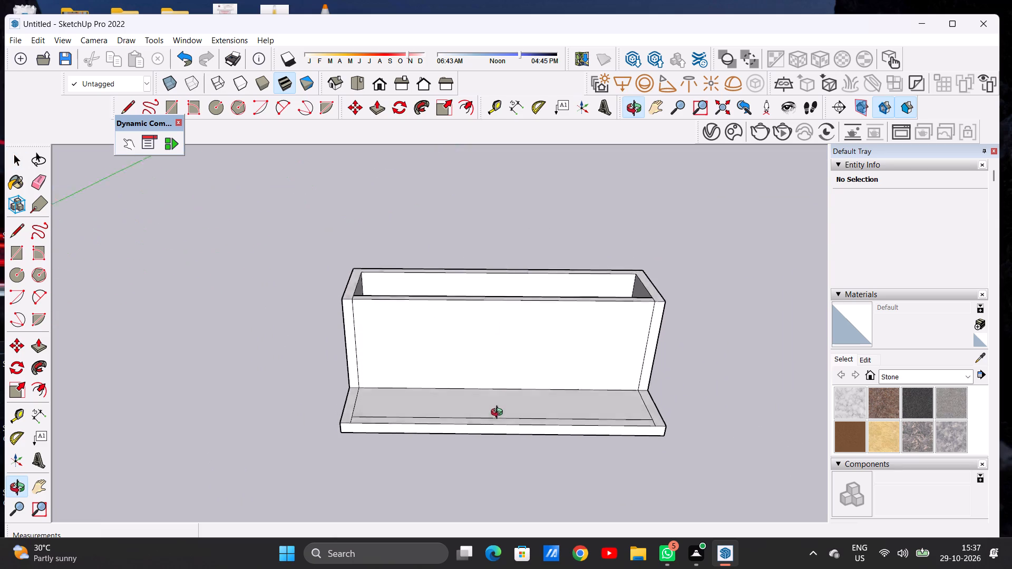
middle_drag(499, 414, 502, 414)
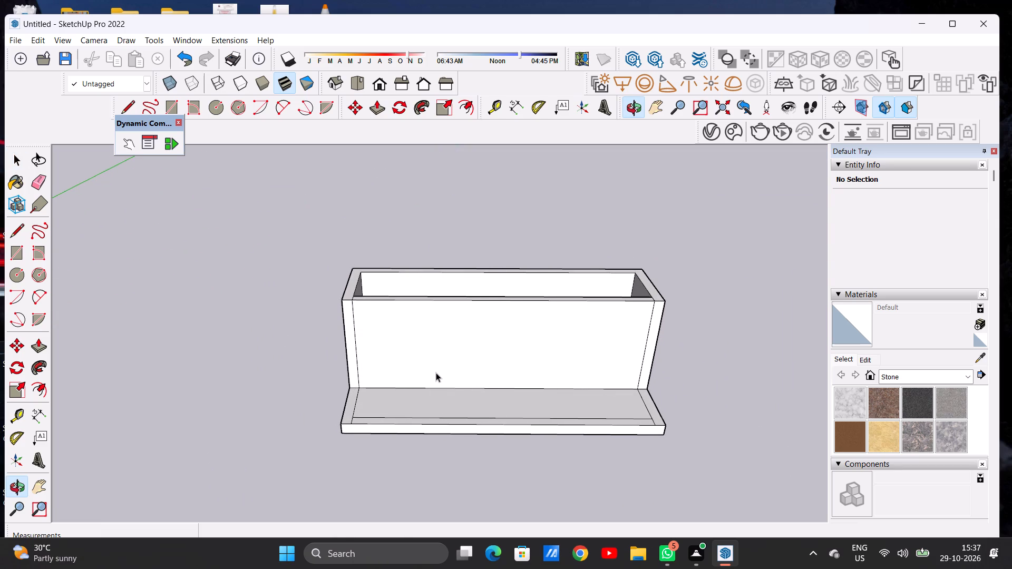
scroll(440, 376, down, 2)
middle_drag(478, 375, 482, 290)
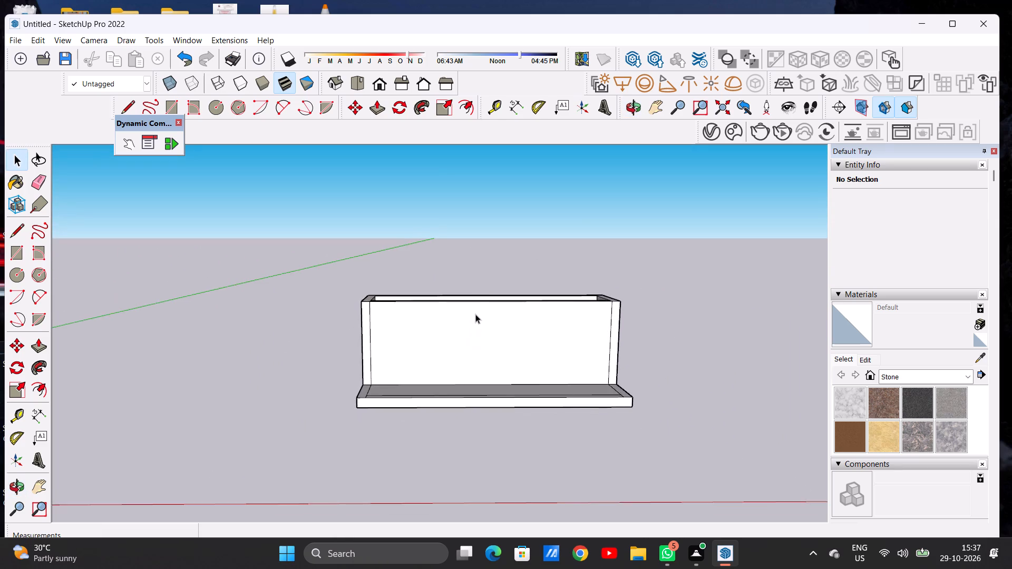
scroll(475, 319, up, 6)
middle_drag(466, 359, 471, 323)
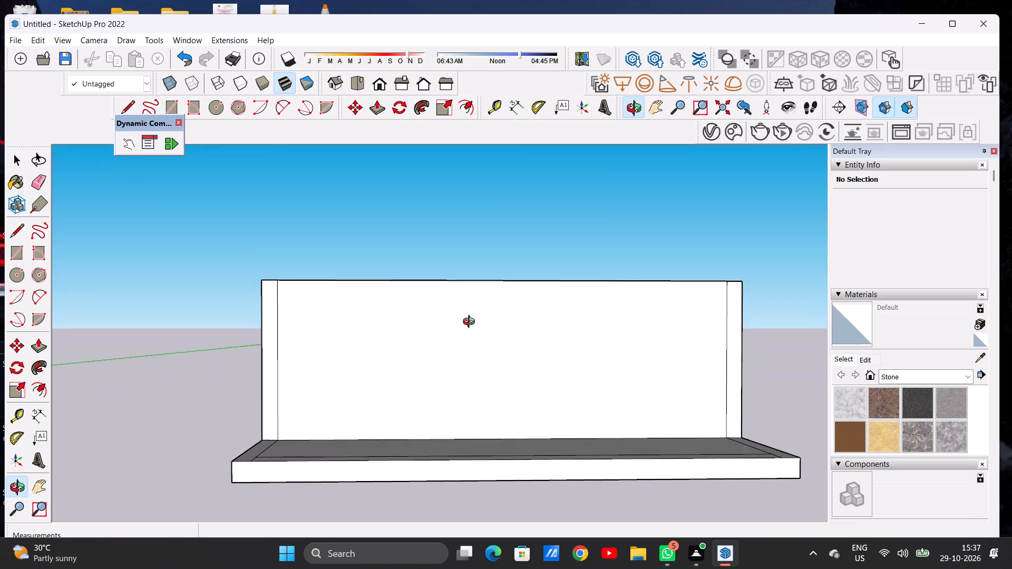
middle_drag(471, 323, 472, 323)
scroll(391, 381, down, 10)
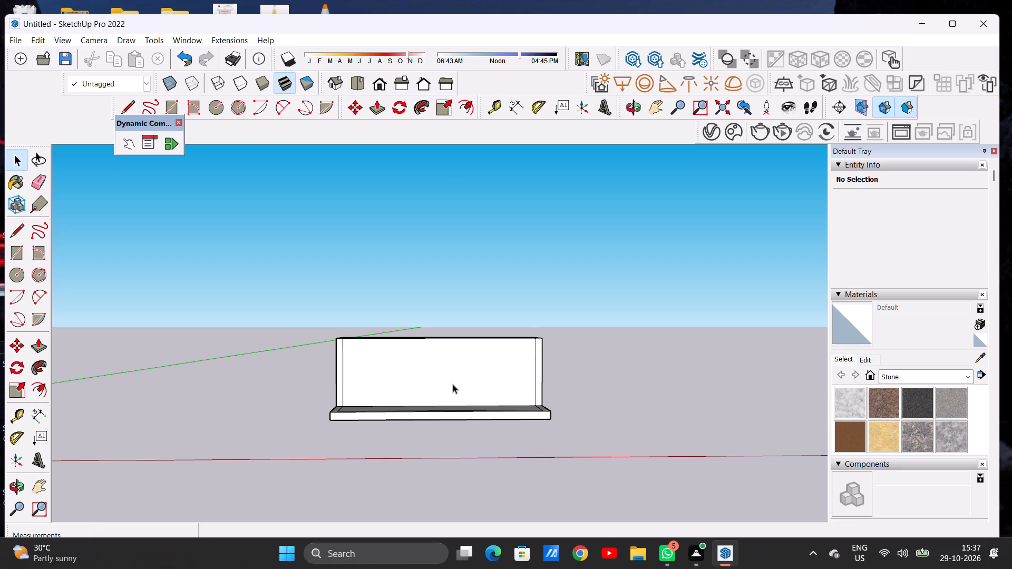
scroll(454, 386, down, 4)
scroll(423, 375, up, 1)
scroll(423, 375, down, 1)
scroll(423, 375, up, 4)
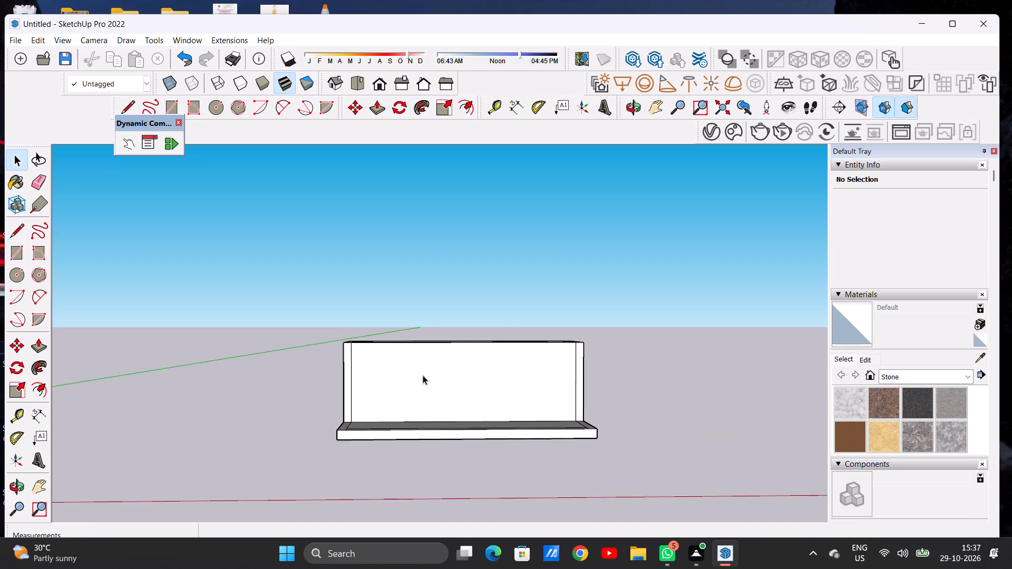
scroll(423, 375, up, 2)
middle_drag(449, 345, 439, 464)
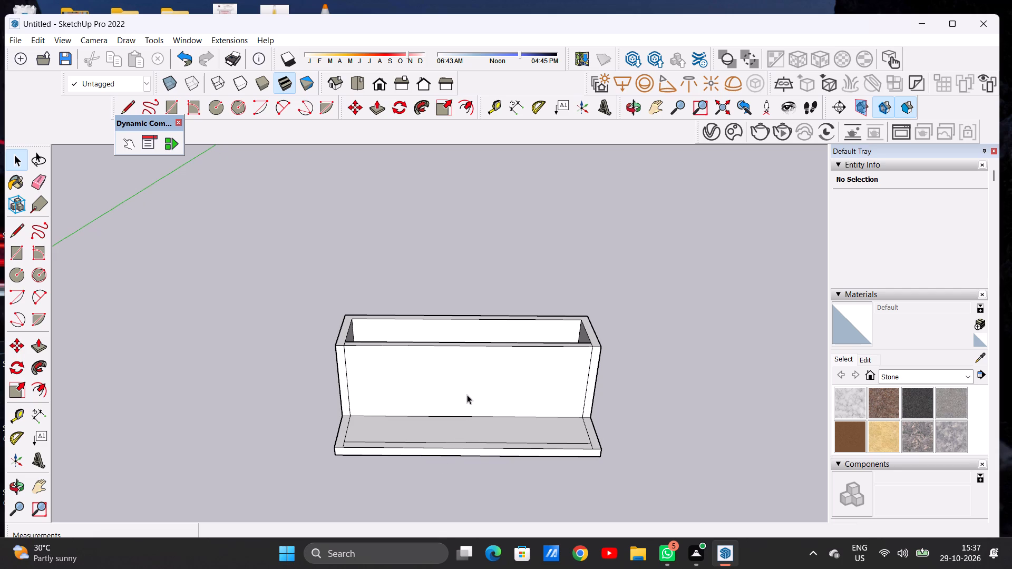
scroll(479, 430, down, 2)
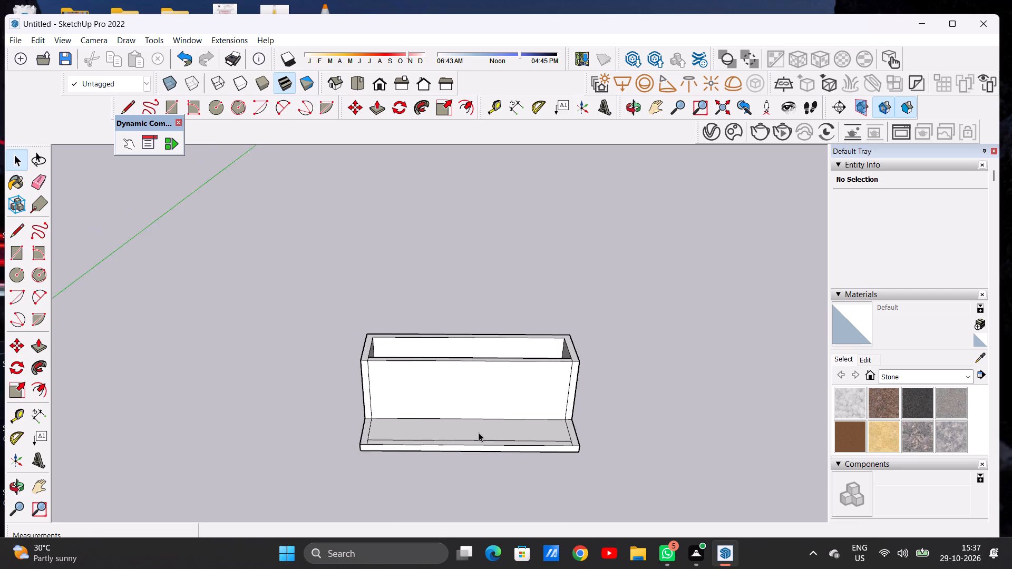
scroll(479, 433, down, 1)
scroll(449, 392, up, 7)
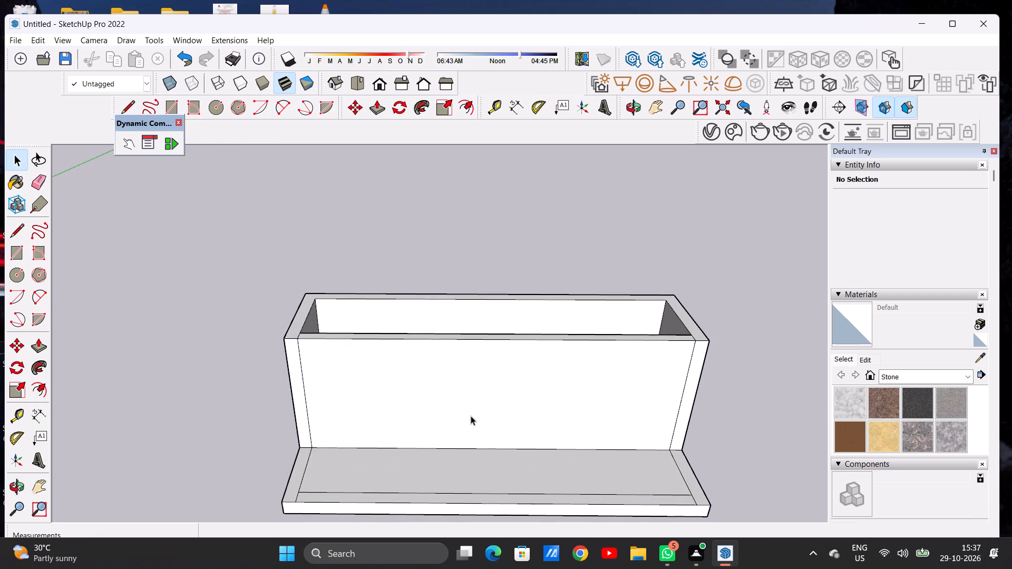
middle_drag(472, 423, 481, 326)
scroll(481, 428, down, 8)
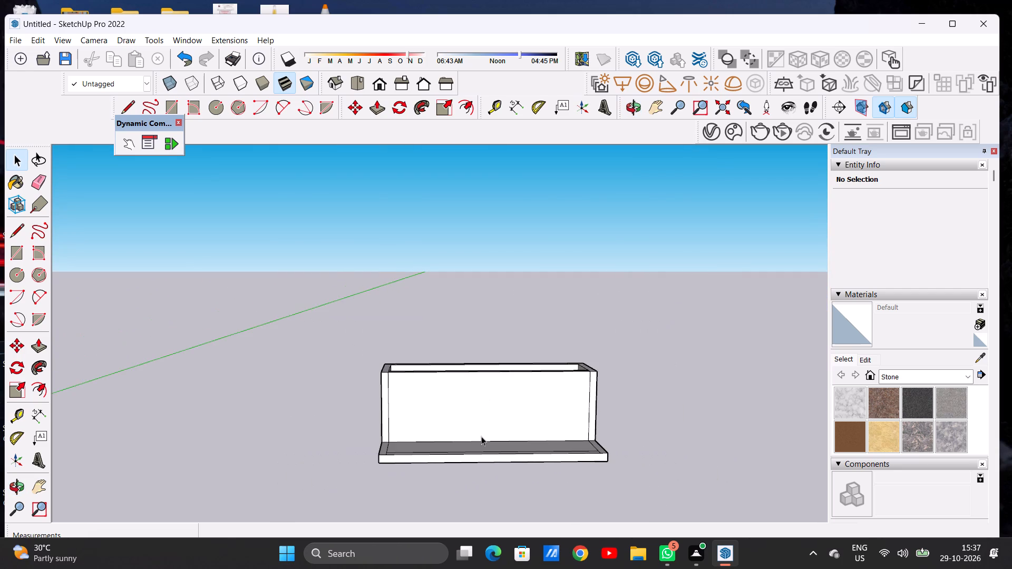
middle_drag(475, 434, 449, 482)
scroll(495, 430, up, 5)
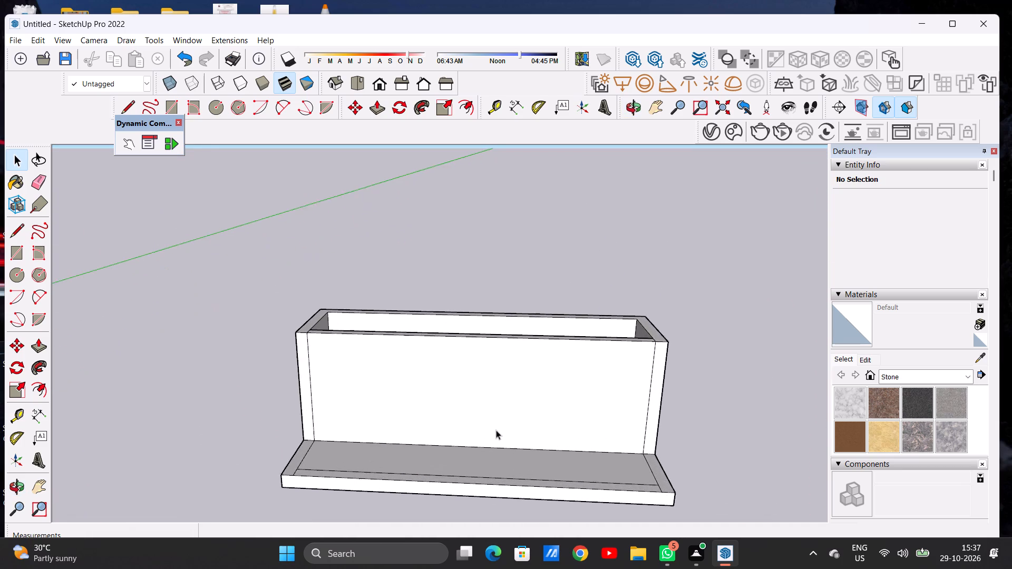
scroll(496, 430, up, 2)
scroll(502, 434, down, 7)
middle_drag(502, 412, 515, 493)
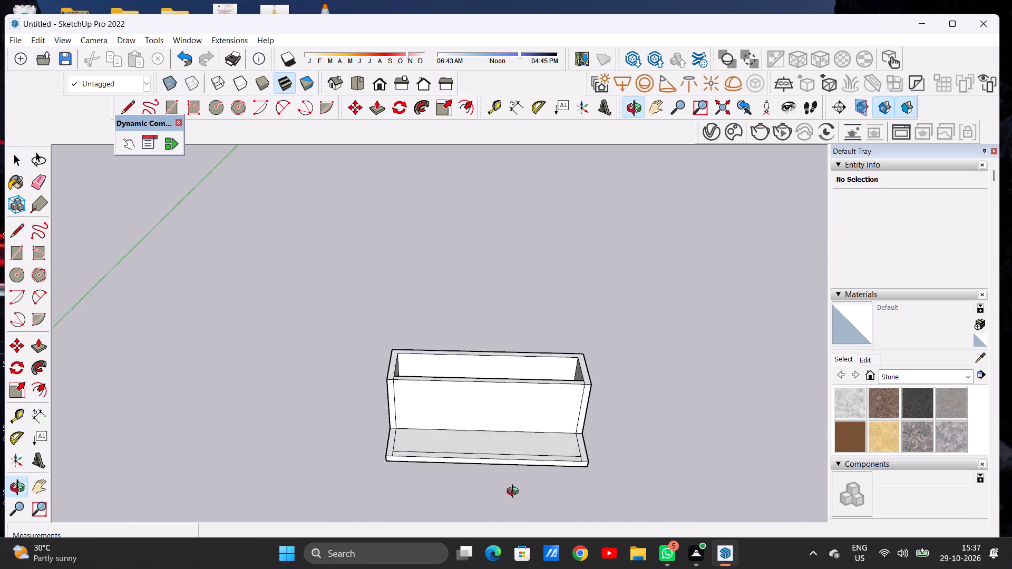
middle_drag(515, 493, 519, 502)
middle_drag(505, 478, 499, 485)
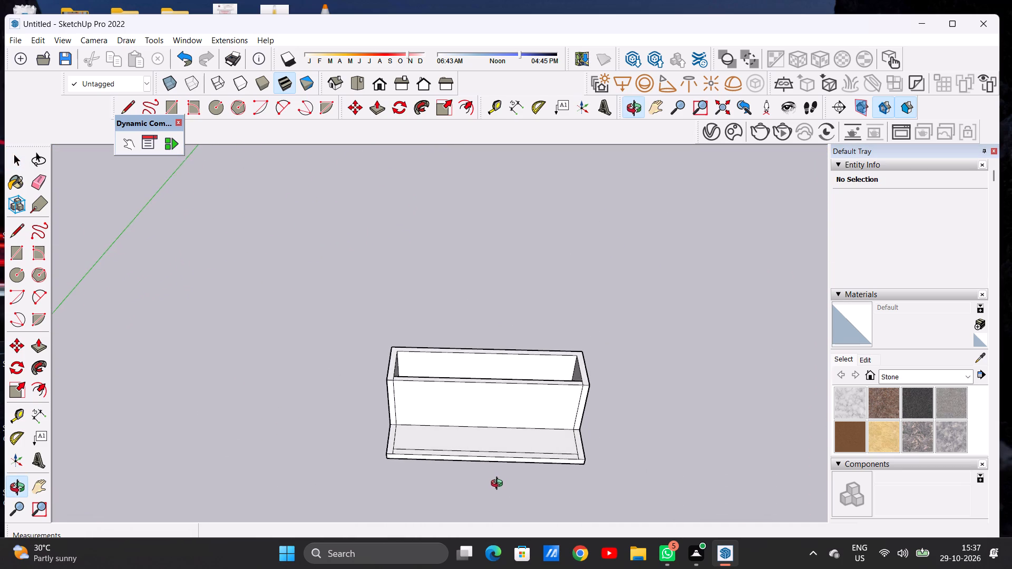
middle_drag(499, 485, 499, 485)
scroll(501, 463, up, 8)
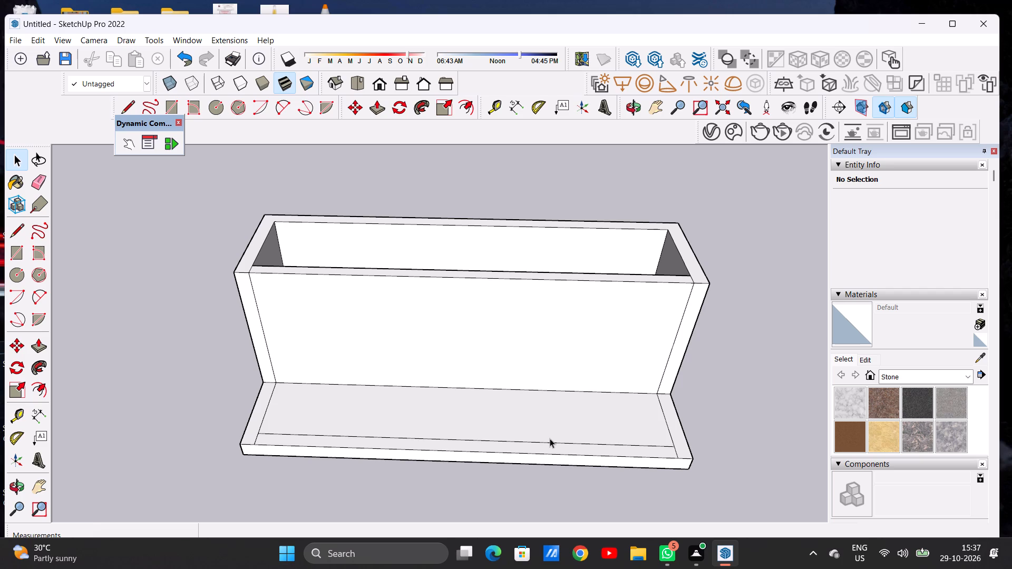
scroll(469, 331, down, 3)
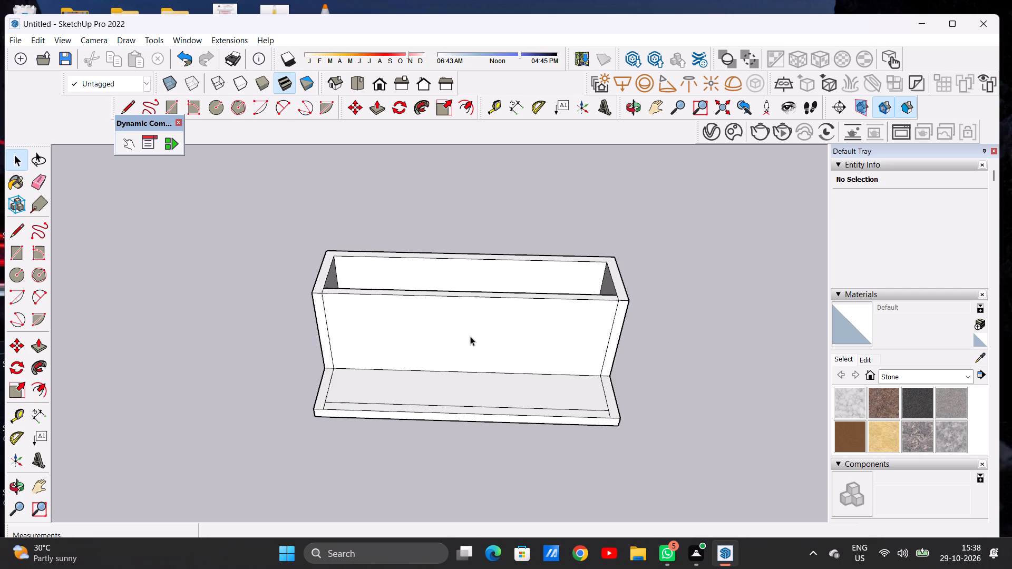
scroll(470, 336, down, 2)
middle_drag(498, 369, 510, 285)
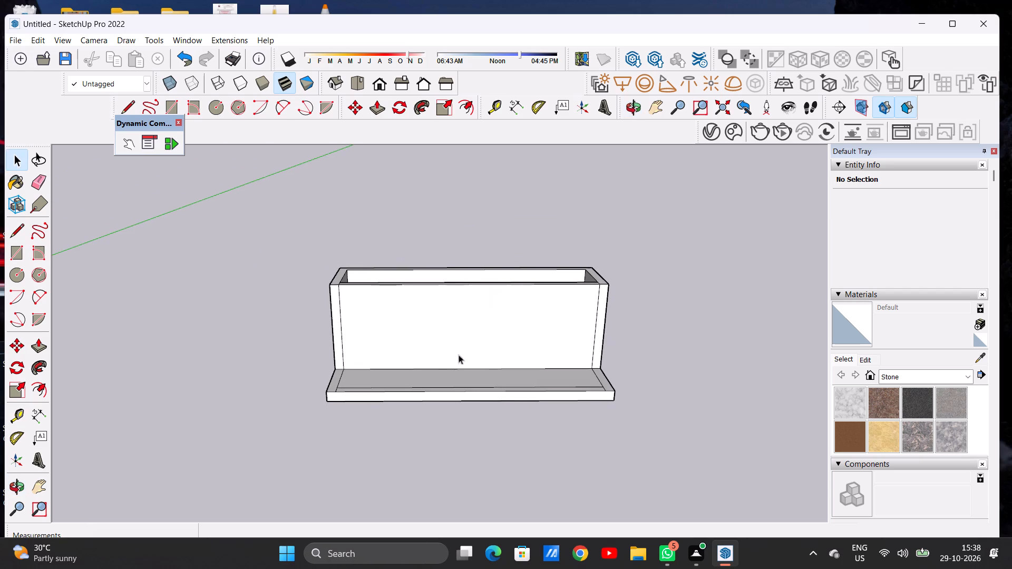
scroll(446, 350, up, 4)
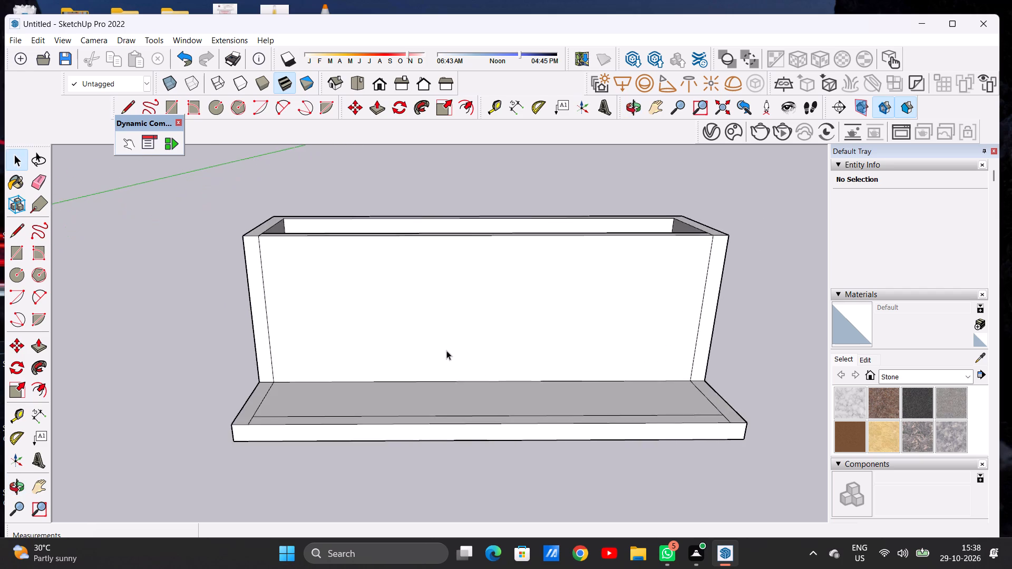
scroll(446, 350, up, 2)
scroll(417, 403, down, 9)
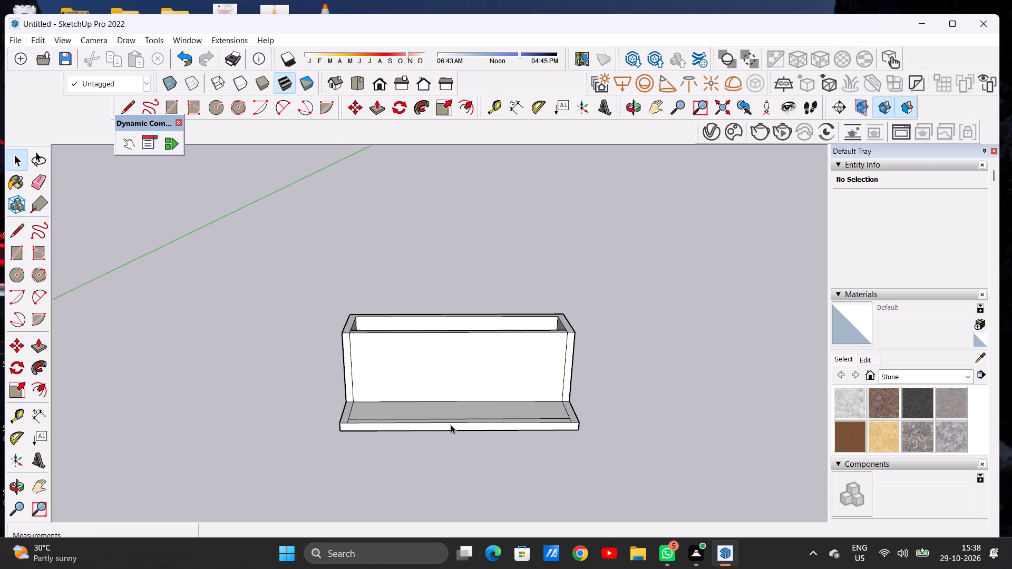
middle_drag(450, 426, 447, 390)
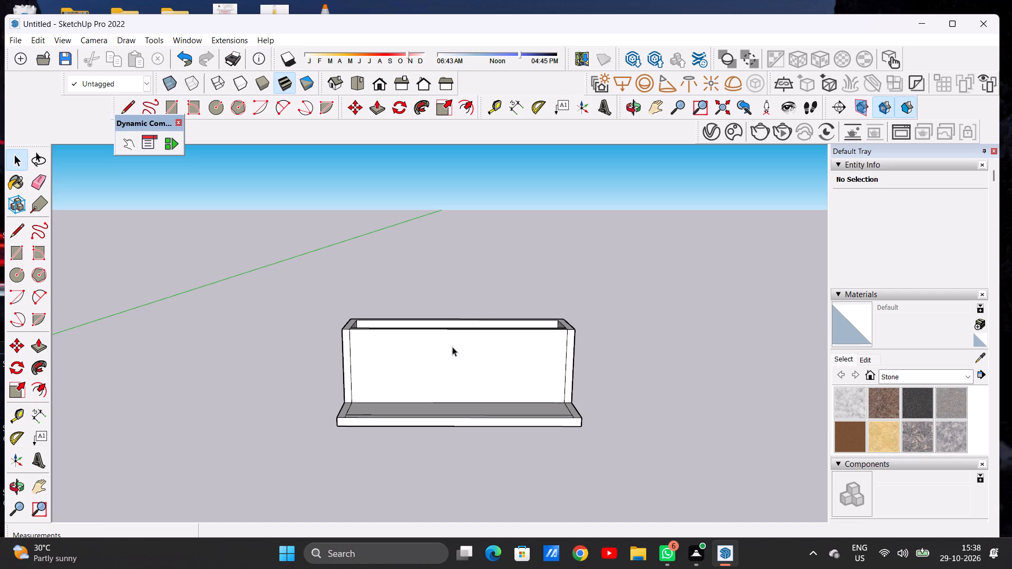
scroll(458, 362, down, 5)
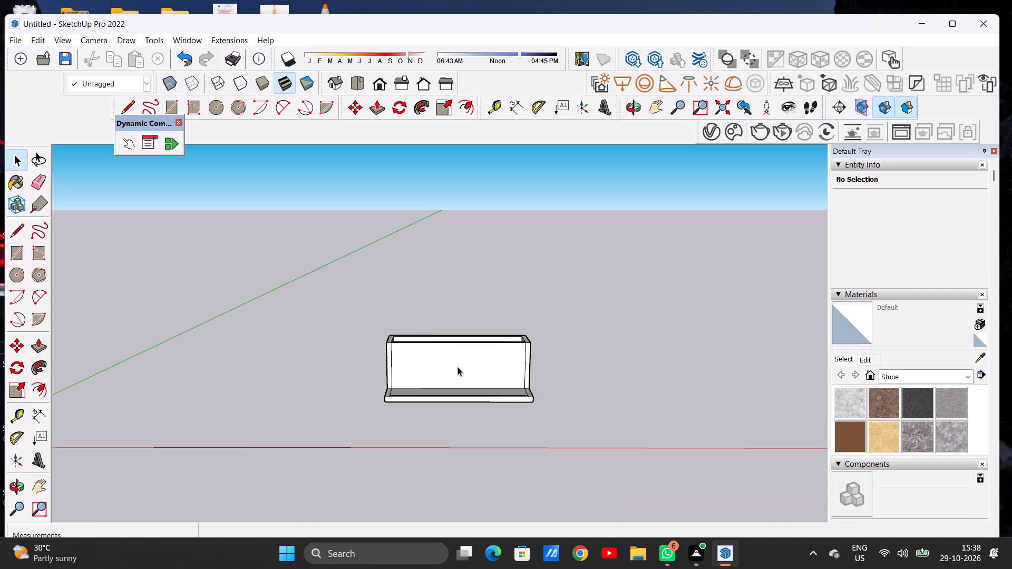
scroll(455, 369, up, 5)
middle_drag(463, 379, 449, 452)
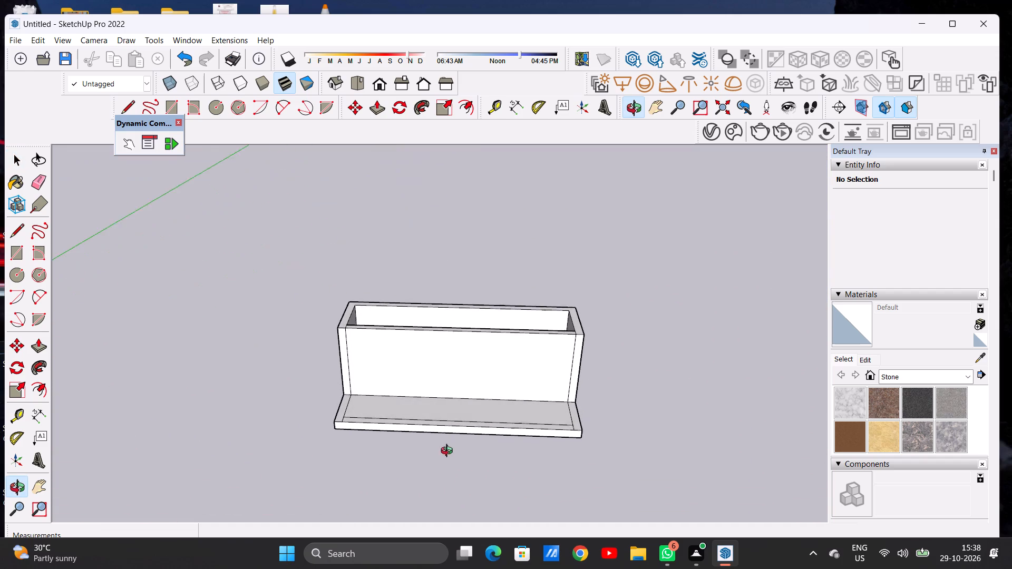
middle_drag(449, 452, 447, 460)
scroll(471, 334, up, 6)
scroll(488, 370, down, 7)
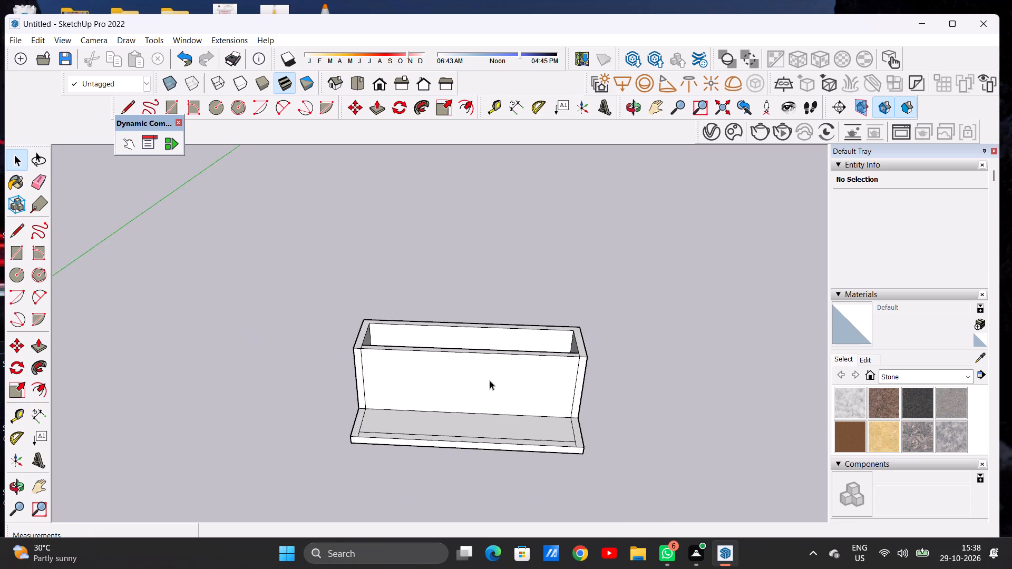
Draw a line about 1' 5" long across the narrow strip along the slab's open front edge, near its middle.
middle_drag(462, 404, 469, 336)
middle_drag(469, 378, 469, 466)
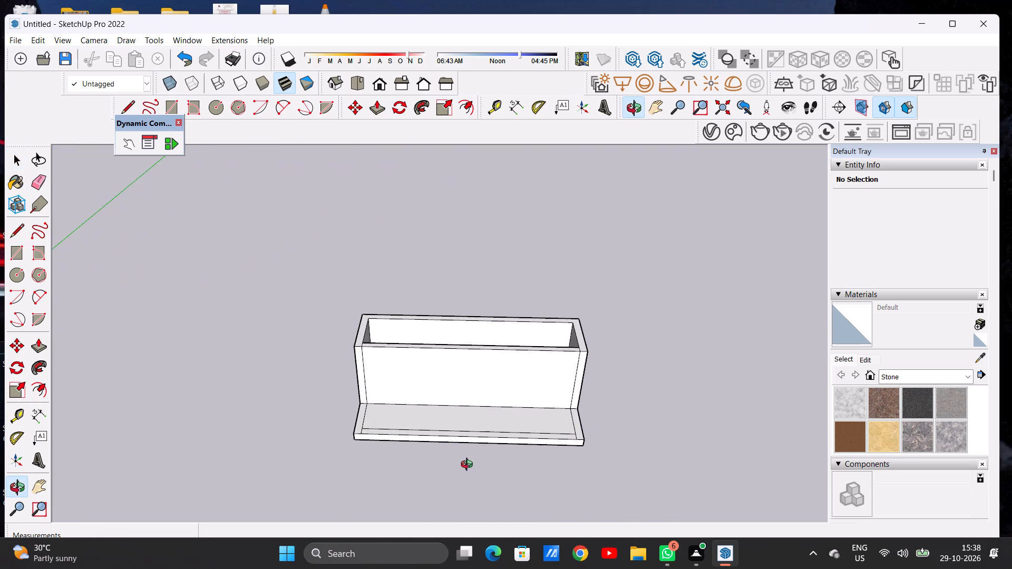
middle_drag(469, 466, 469, 466)
middle_click(478, 471)
scroll(479, 433, up, 7)
middle_drag(476, 425, 479, 457)
key(l)
scroll(452, 447, up, 6)
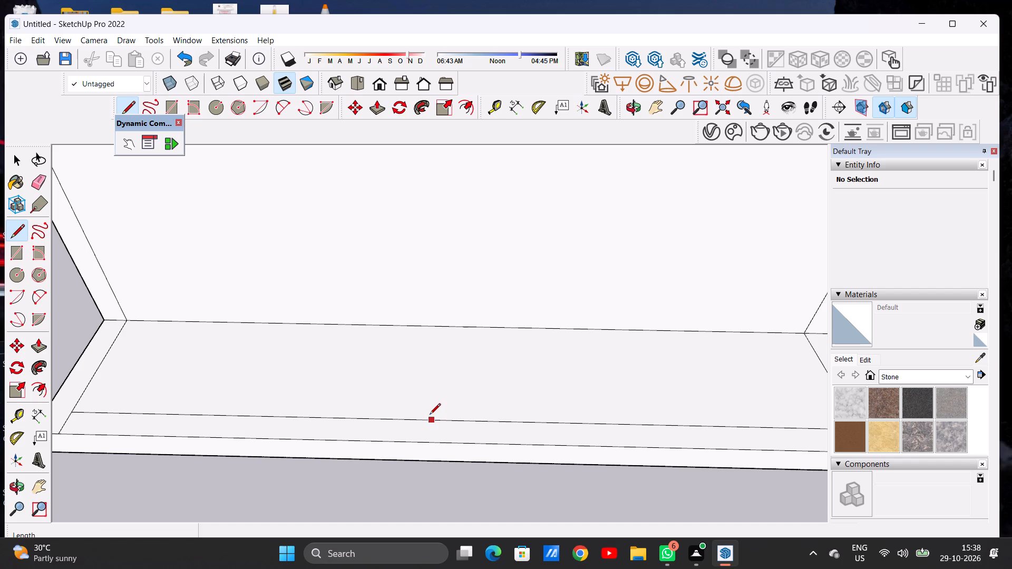
click(434, 421)
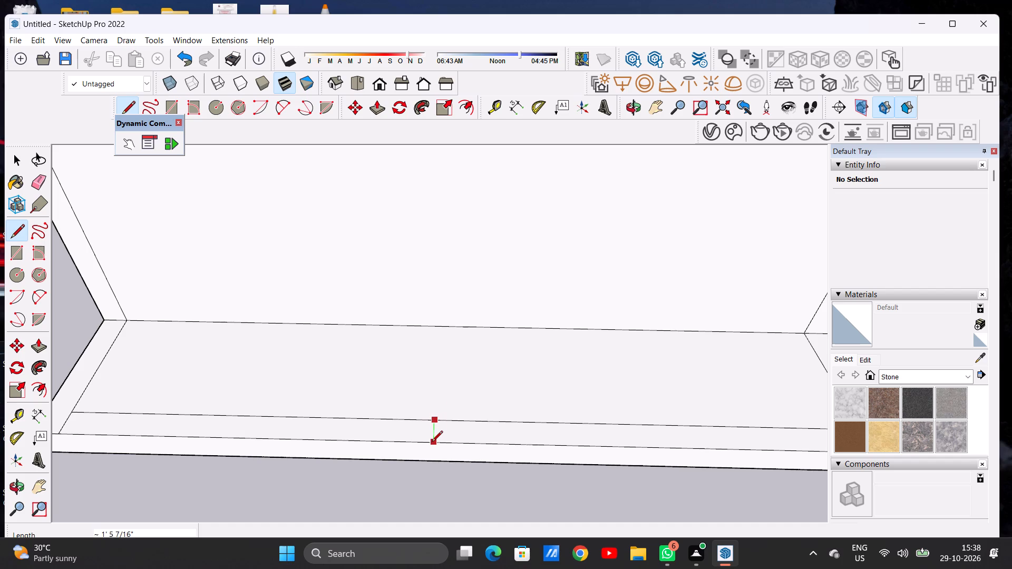
click(432, 443)
key(space)
Move the floor face enclosed by the four walls, with its edges, up about 14' 10", level with the wall tops.
scroll(509, 449, down, 9)
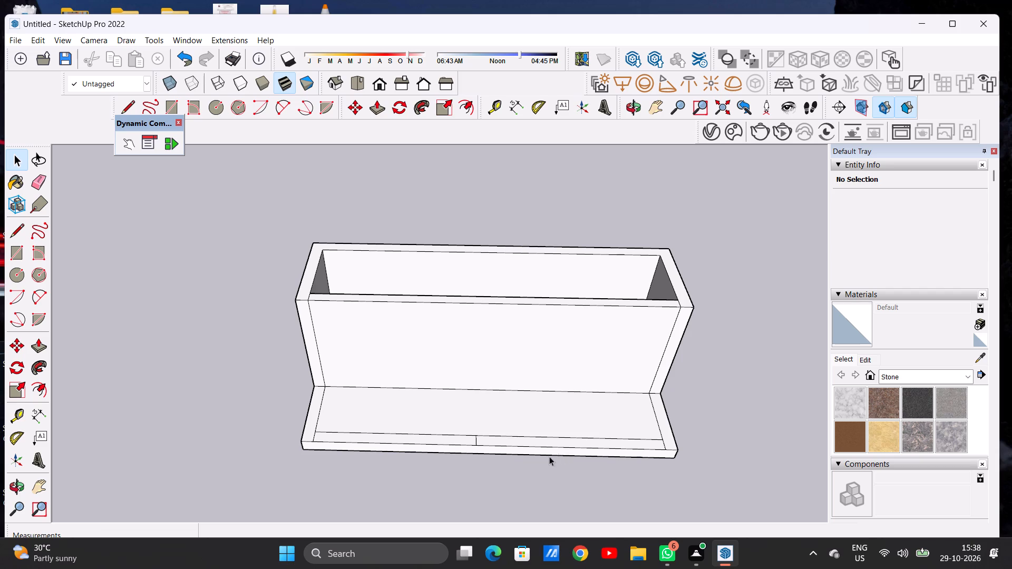
scroll(557, 460, down, 4)
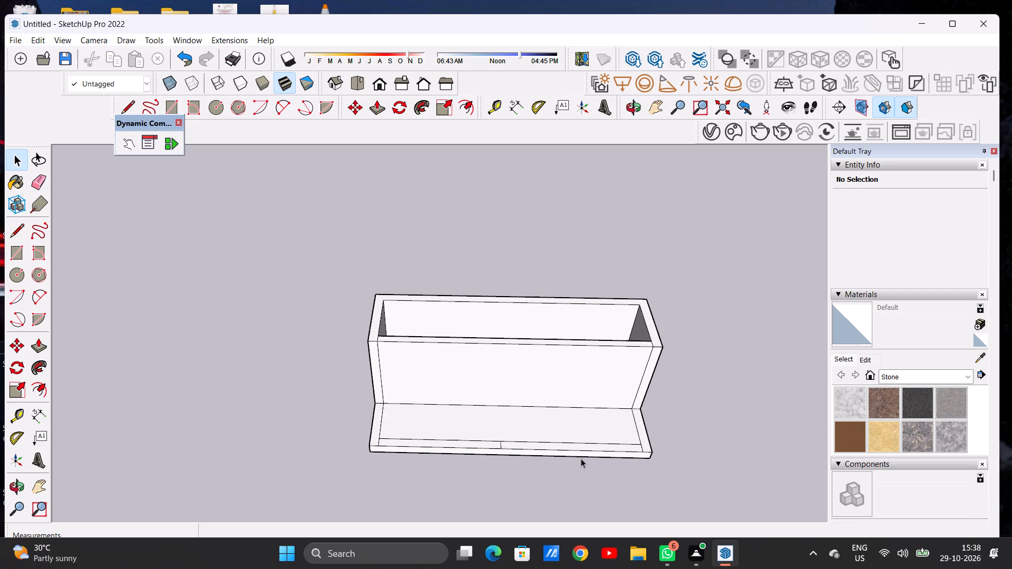
scroll(581, 458, down, 2)
middle_drag(585, 458, 578, 370)
scroll(544, 440, down, 5)
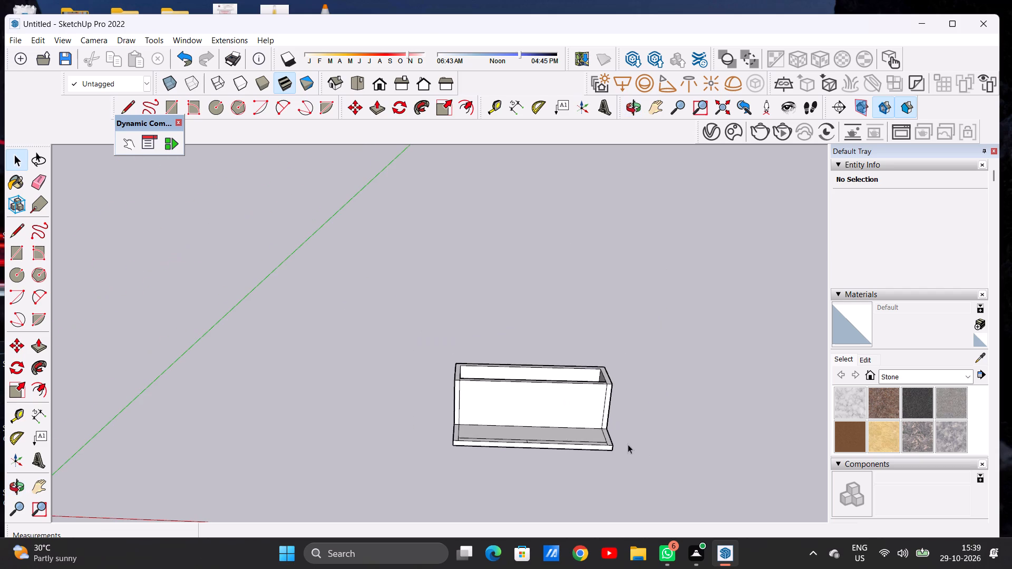
scroll(638, 431, up, 8)
scroll(639, 439, down, 9)
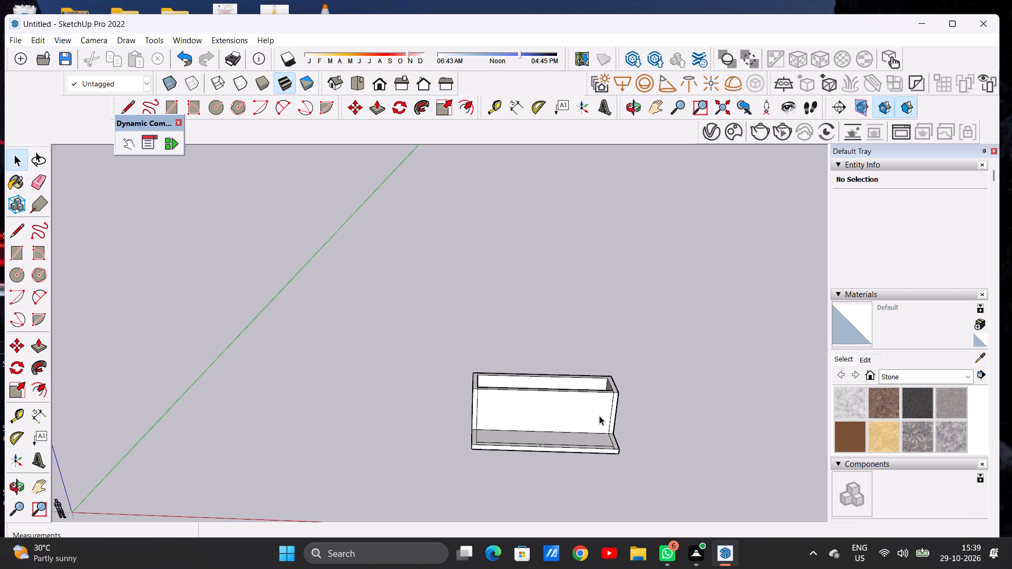
scroll(590, 409, up, 11)
middle_drag(588, 361, 533, 448)
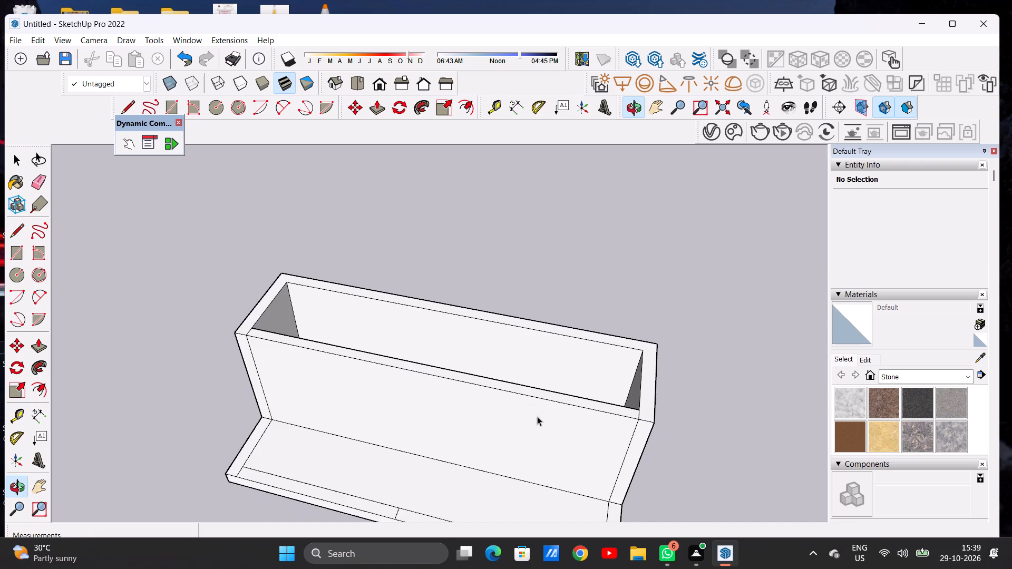
scroll(527, 400, up, 1)
scroll(510, 396, down, 5)
middle_drag(529, 380, 463, 468)
scroll(476, 400, up, 2)
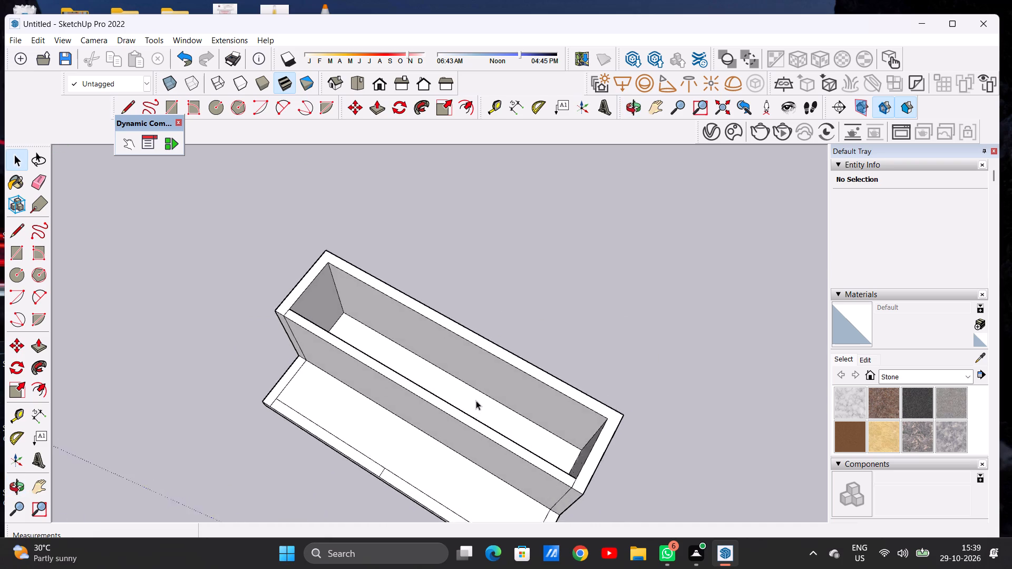
scroll(476, 400, up, 10)
double_click(471, 426)
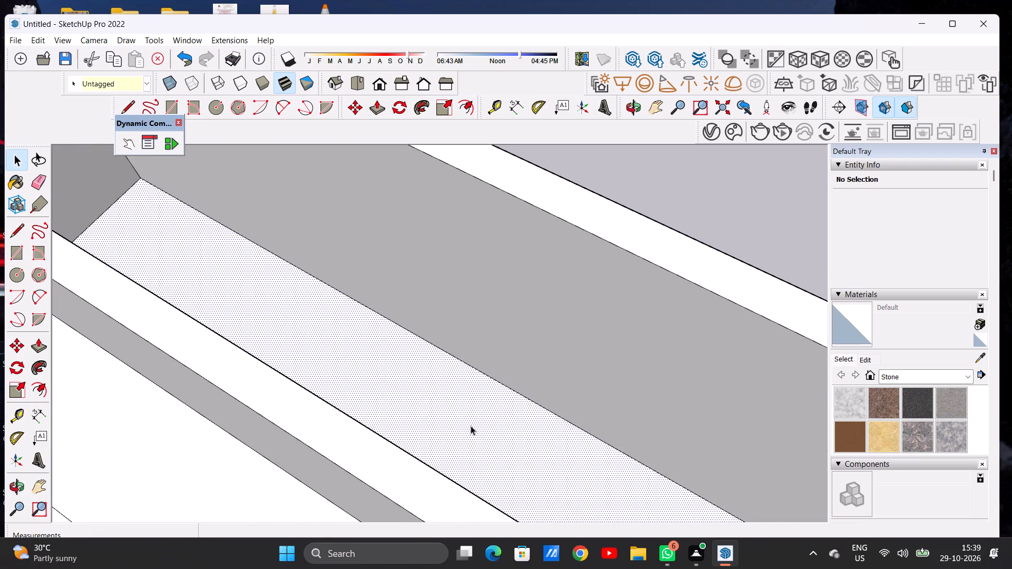
scroll(478, 415, down, 10)
scroll(492, 410, up, 1)
scroll(492, 410, down, 1)
scroll(492, 408, up, 1)
scroll(492, 408, down, 8)
middle_drag(447, 381, 447, 447)
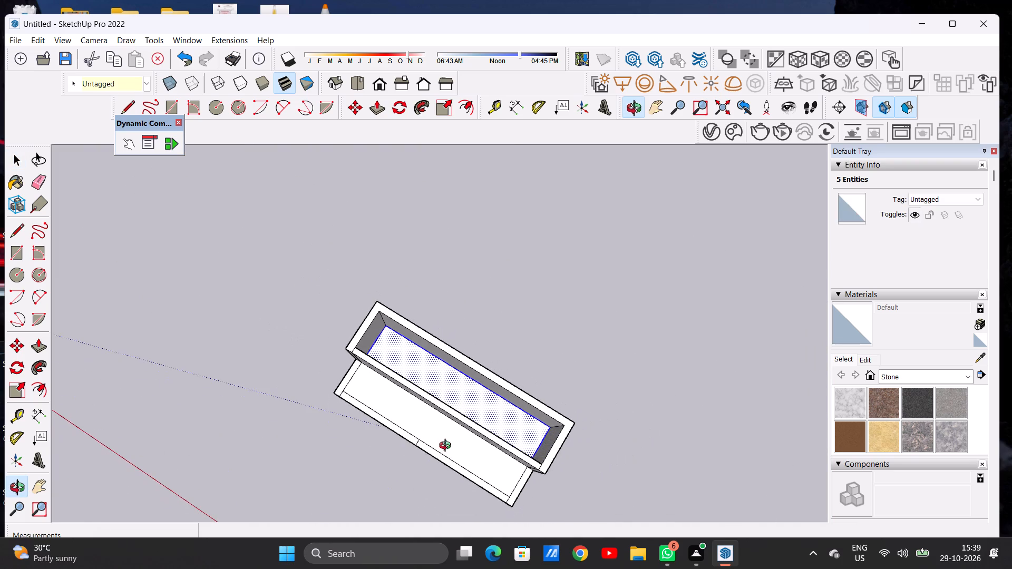
middle_drag(447, 447, 446, 447)
scroll(389, 342, up, 9)
scroll(388, 335, down, 1)
scroll(388, 335, up, 2)
key(m)
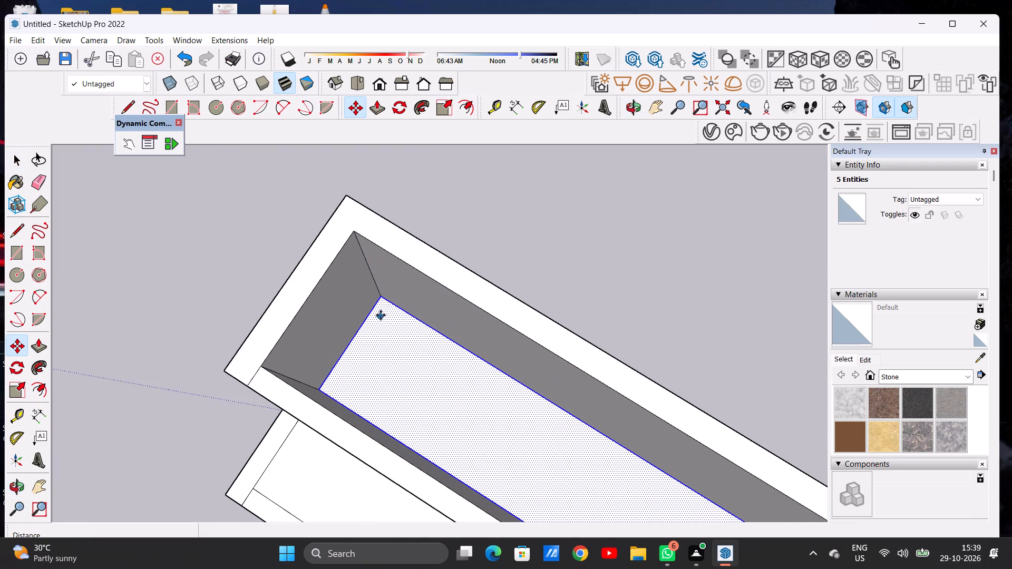
click(385, 298)
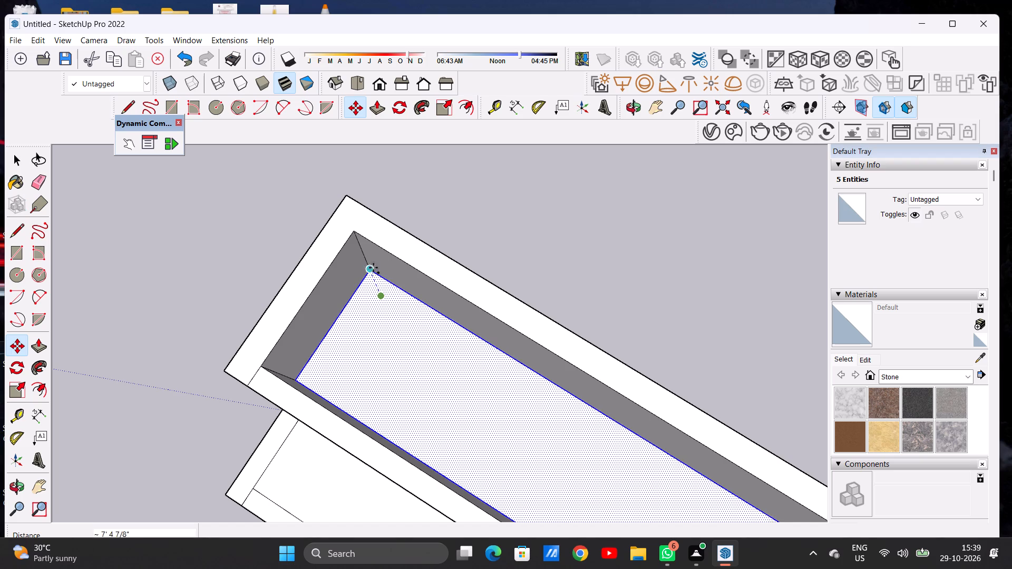
click(359, 236)
key(space)
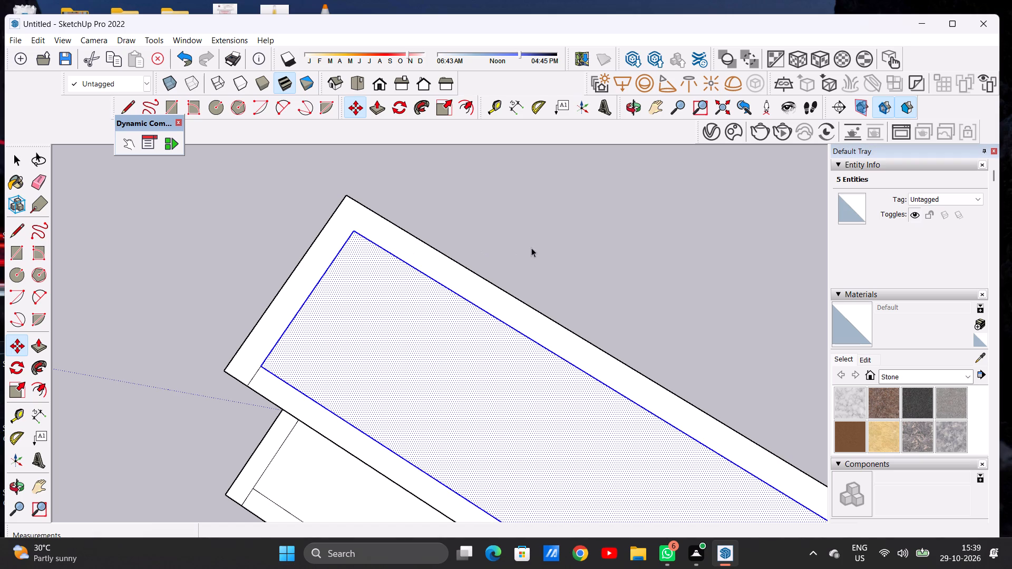
click(531, 248)
Examine the covered wall block and the open front part of the slab from raised and lower front viewpoints.
scroll(455, 330, down, 11)
scroll(443, 340, up, 1)
scroll(441, 345, down, 1)
scroll(441, 346, up, 2)
scroll(441, 346, down, 10)
scroll(439, 392, down, 1)
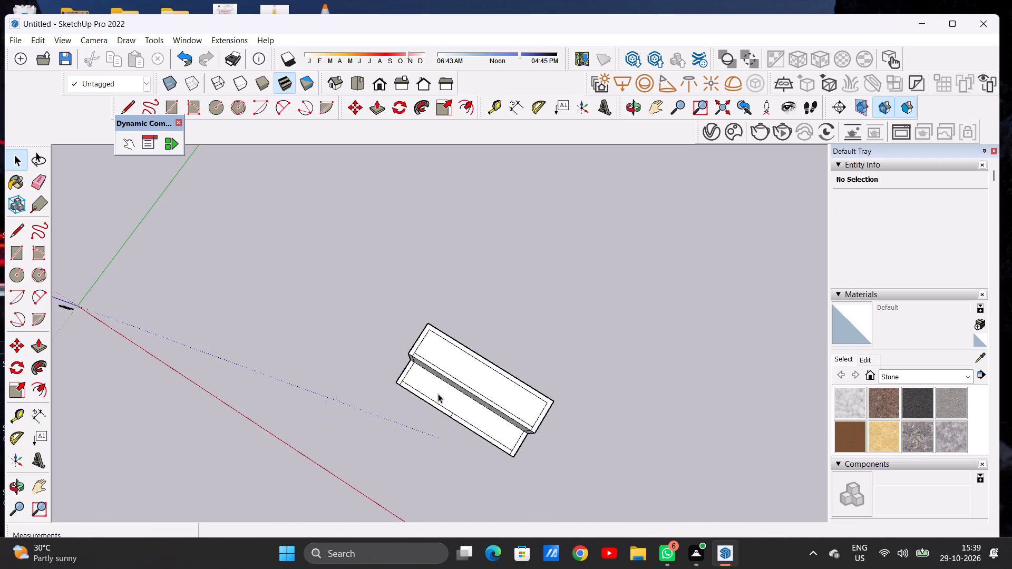
middle_drag(480, 366, 533, 286)
scroll(490, 373, up, 2)
scroll(490, 374, down, 1)
scroll(490, 374, up, 2)
scroll(490, 374, down, 1)
scroll(490, 374, up, 3)
middle_drag(453, 400, 547, 307)
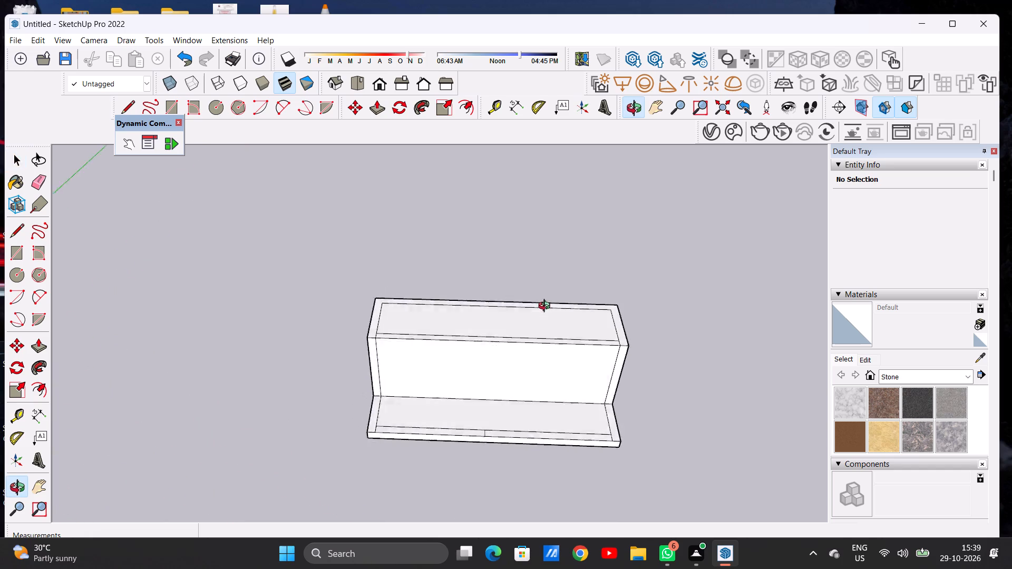
middle_drag(547, 307, 585, 289)
scroll(354, 342, down, 11)
middle_drag(401, 388, 371, 306)
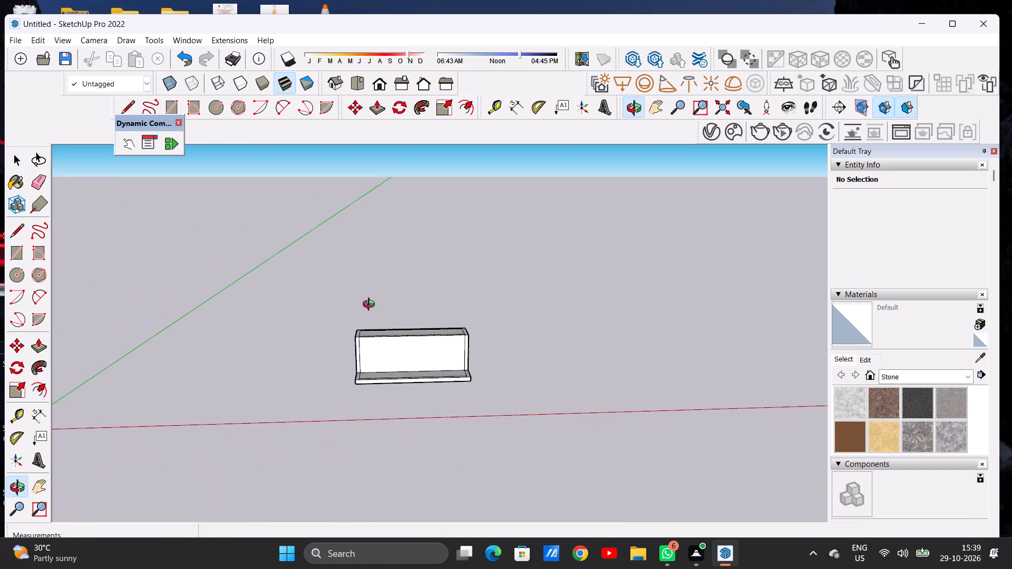
middle_drag(371, 306, 371, 306)
Push/Pull the inner top face of the wall block upward from the wall tops.
scroll(408, 368, up, 5)
scroll(408, 370, down, 1)
scroll(408, 370, up, 1)
middle_drag(446, 371, 424, 457)
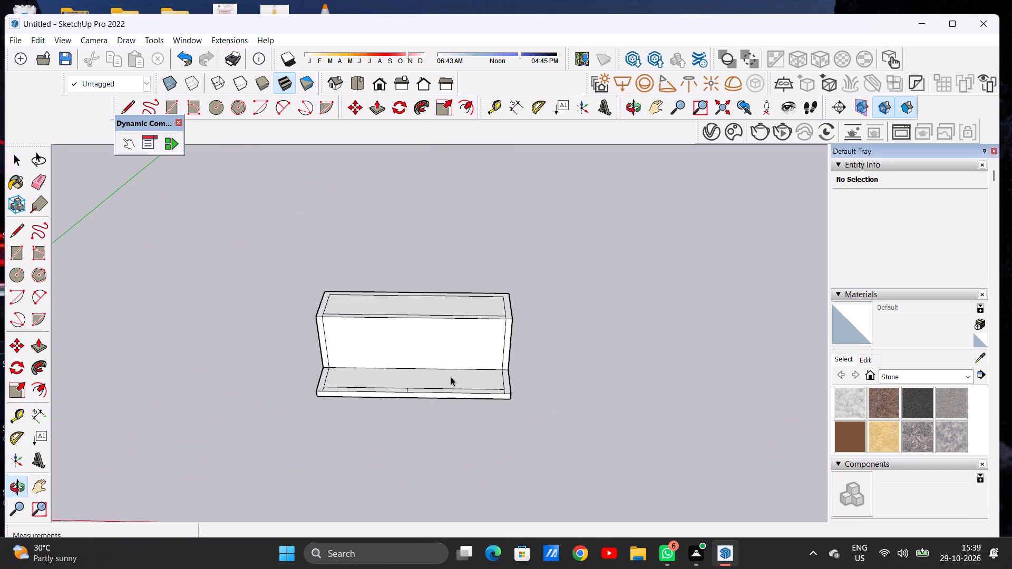
middle_drag(453, 368, 369, 366)
scroll(450, 311, up, 8)
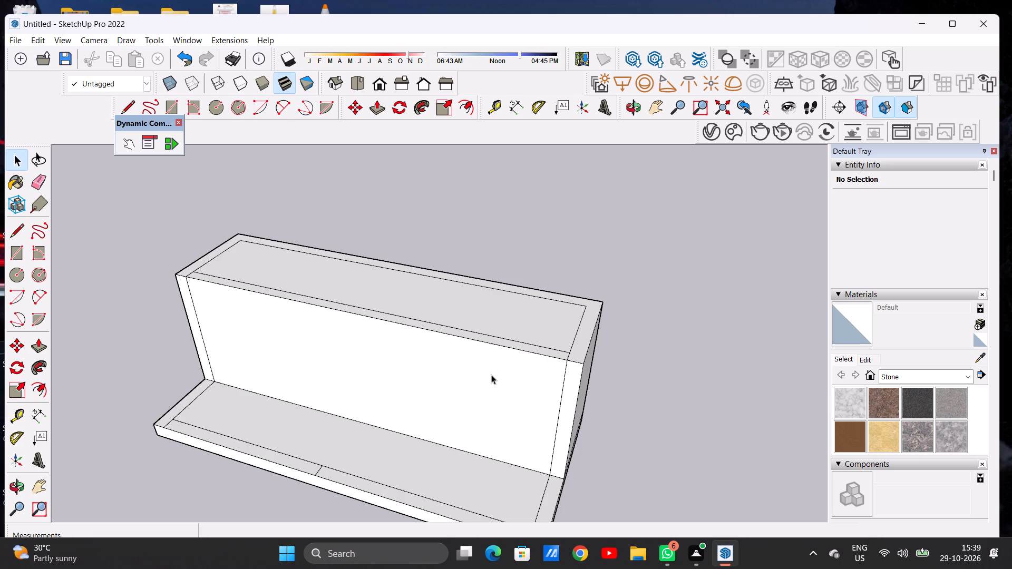
key(p)
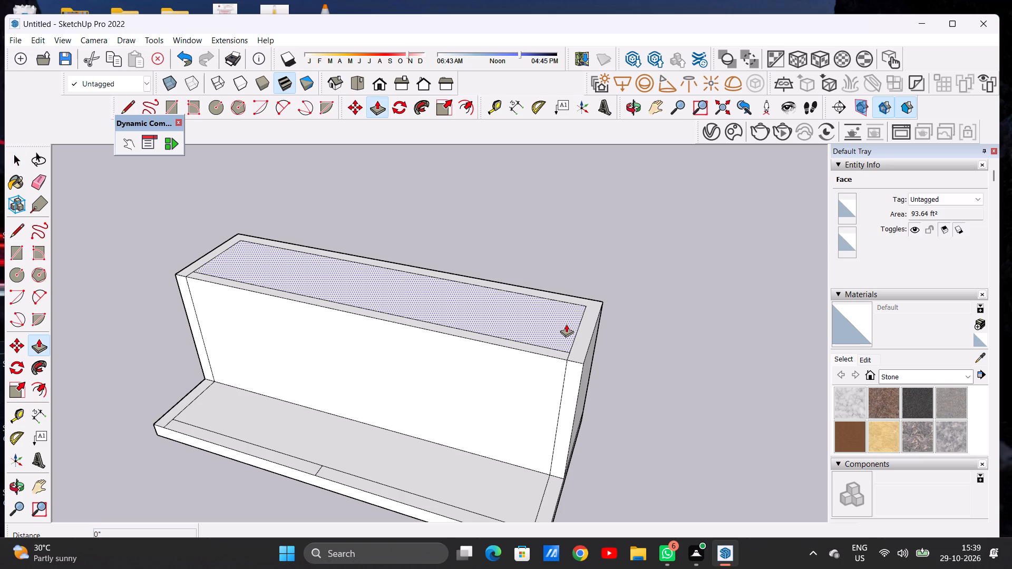
click(566, 324)
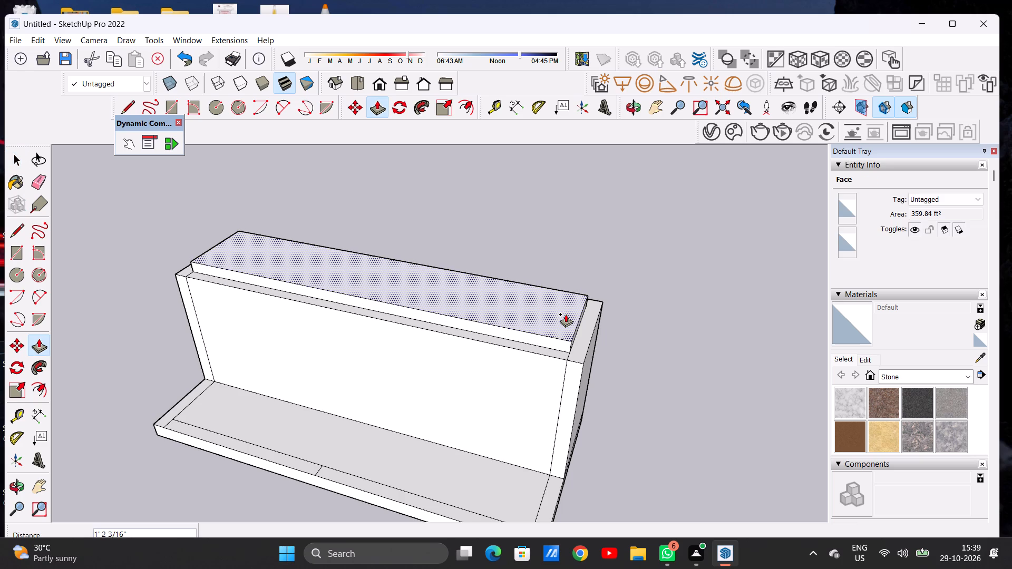
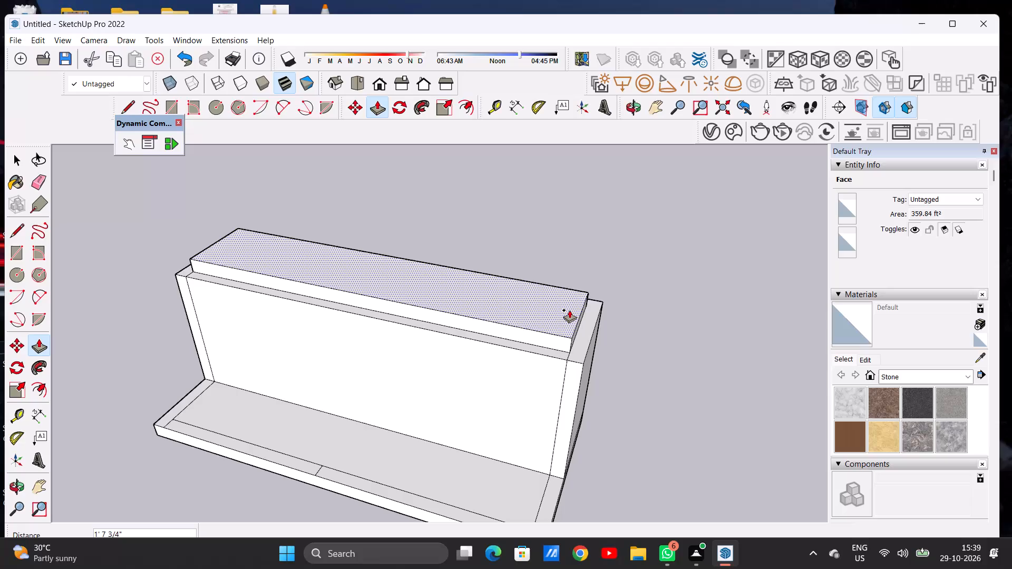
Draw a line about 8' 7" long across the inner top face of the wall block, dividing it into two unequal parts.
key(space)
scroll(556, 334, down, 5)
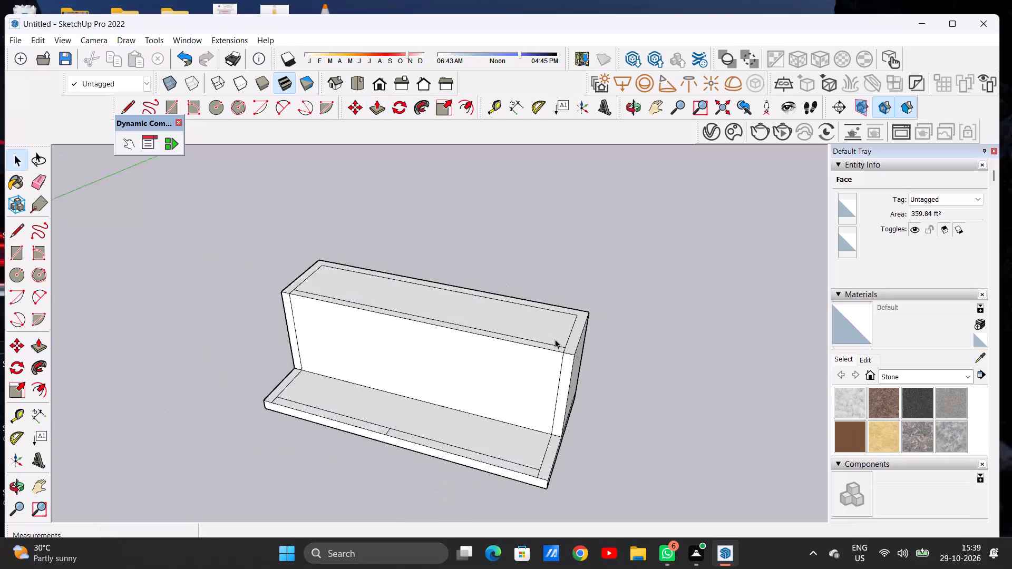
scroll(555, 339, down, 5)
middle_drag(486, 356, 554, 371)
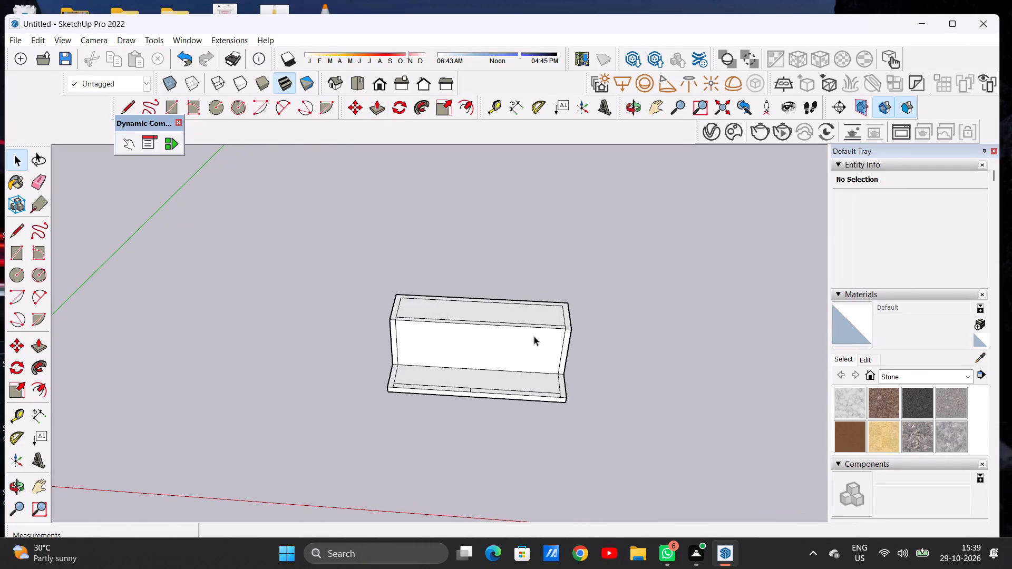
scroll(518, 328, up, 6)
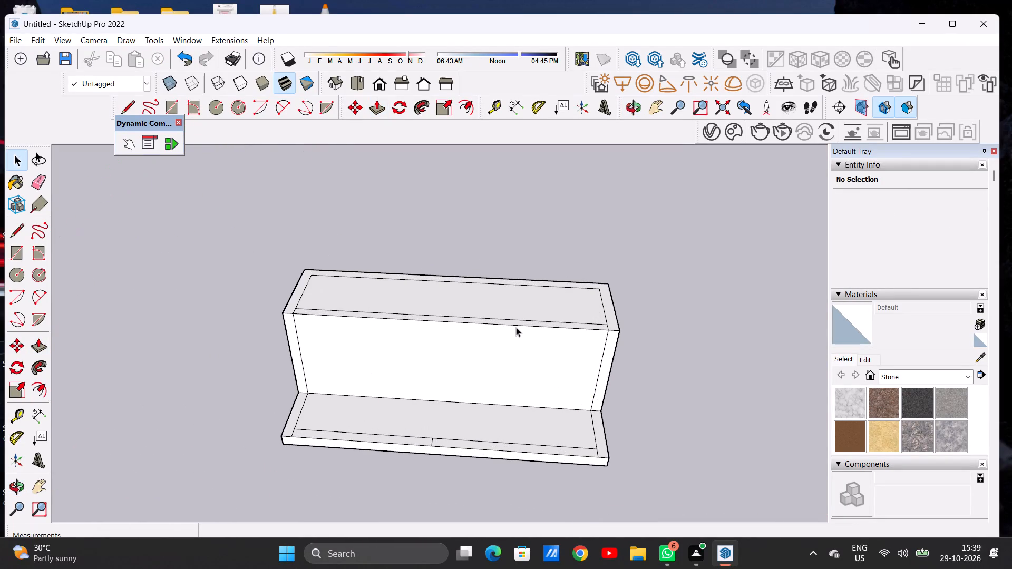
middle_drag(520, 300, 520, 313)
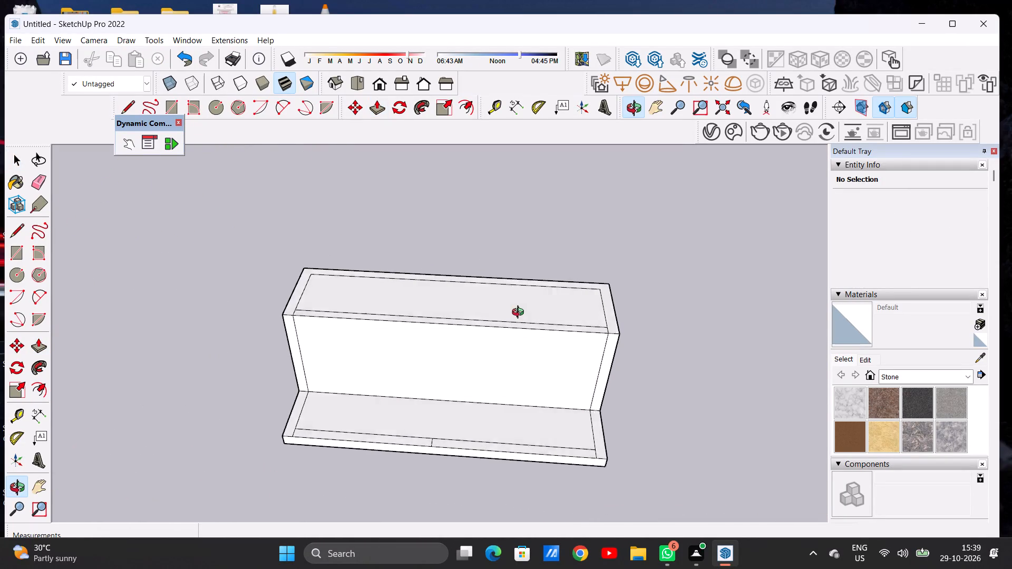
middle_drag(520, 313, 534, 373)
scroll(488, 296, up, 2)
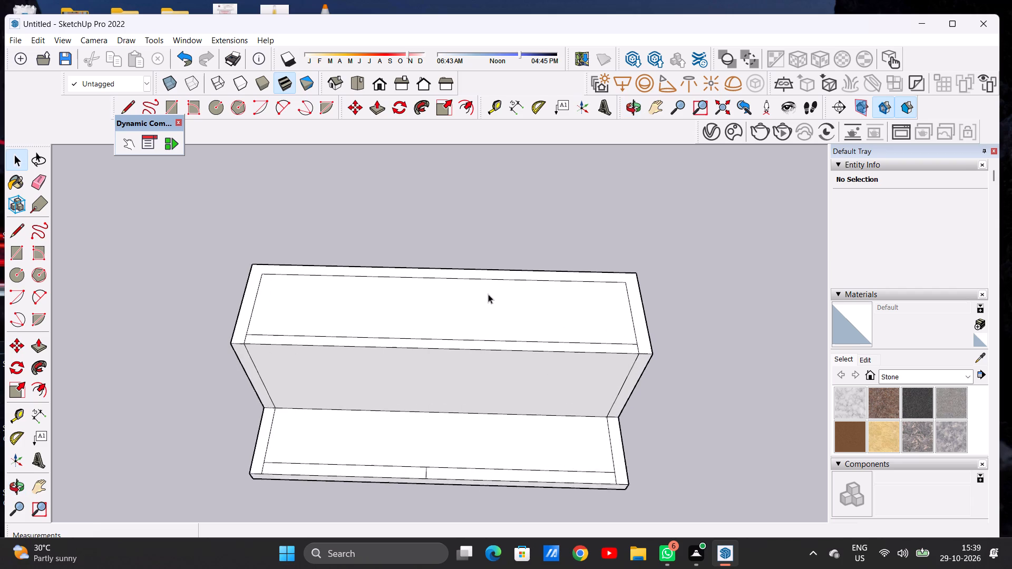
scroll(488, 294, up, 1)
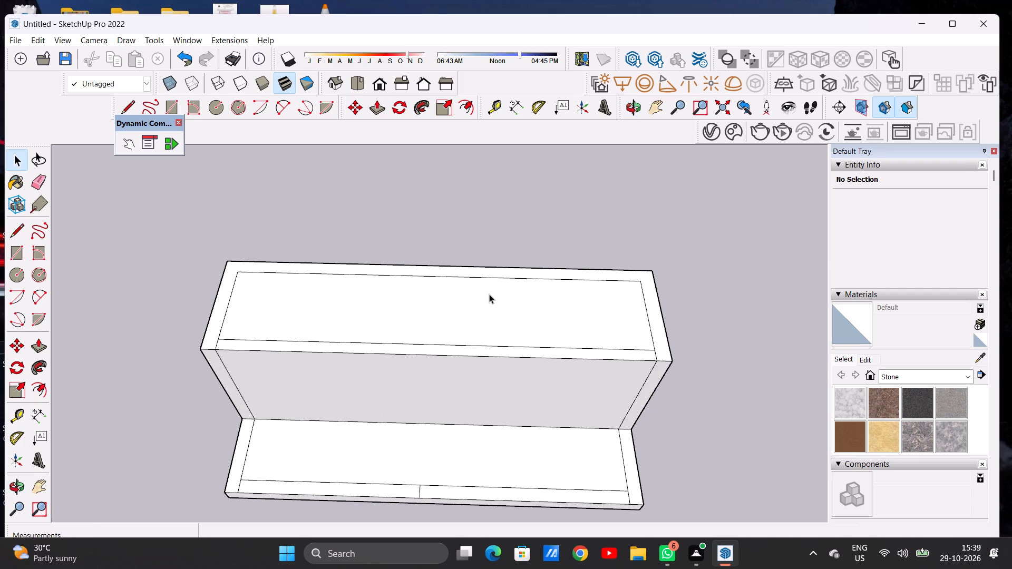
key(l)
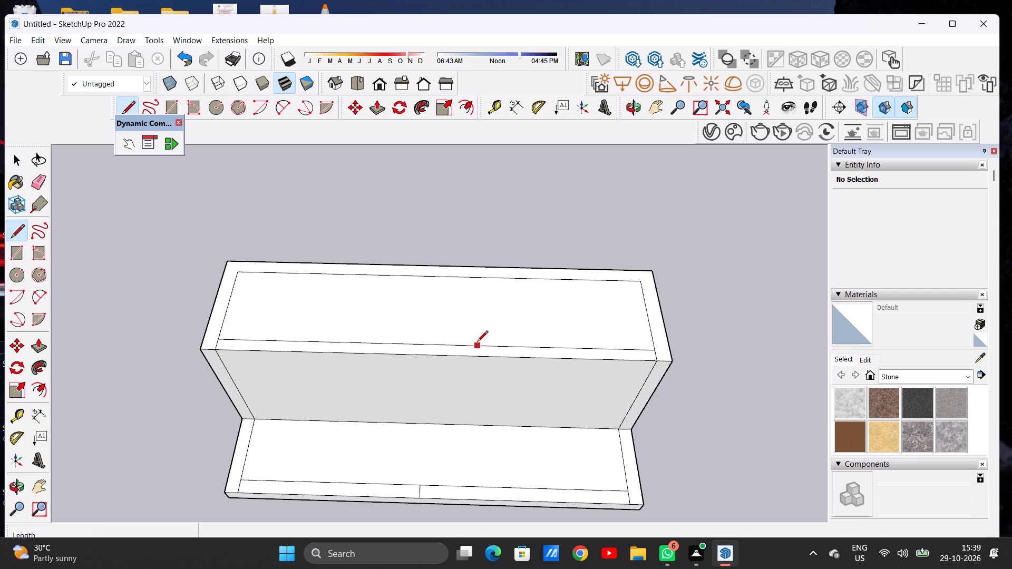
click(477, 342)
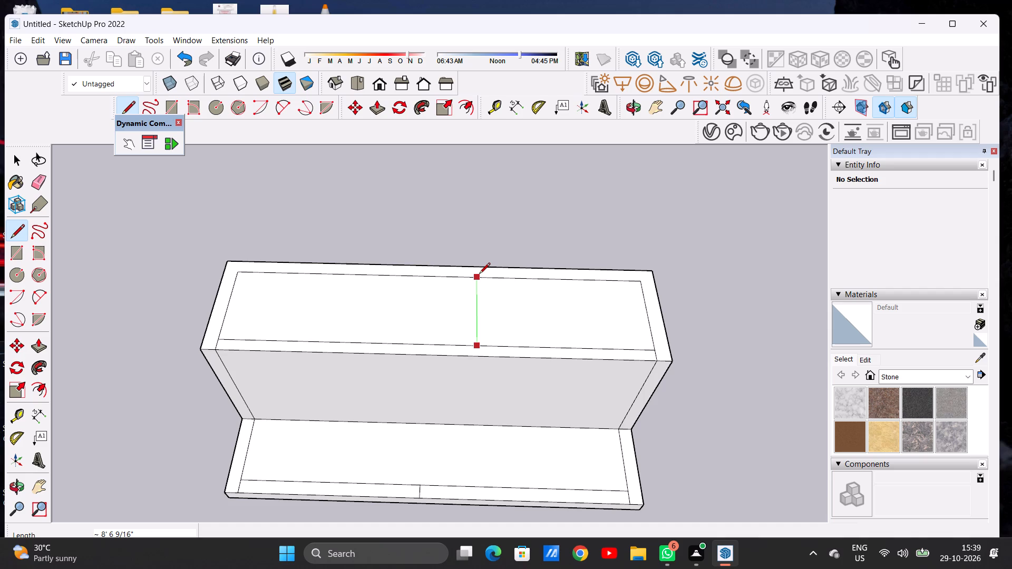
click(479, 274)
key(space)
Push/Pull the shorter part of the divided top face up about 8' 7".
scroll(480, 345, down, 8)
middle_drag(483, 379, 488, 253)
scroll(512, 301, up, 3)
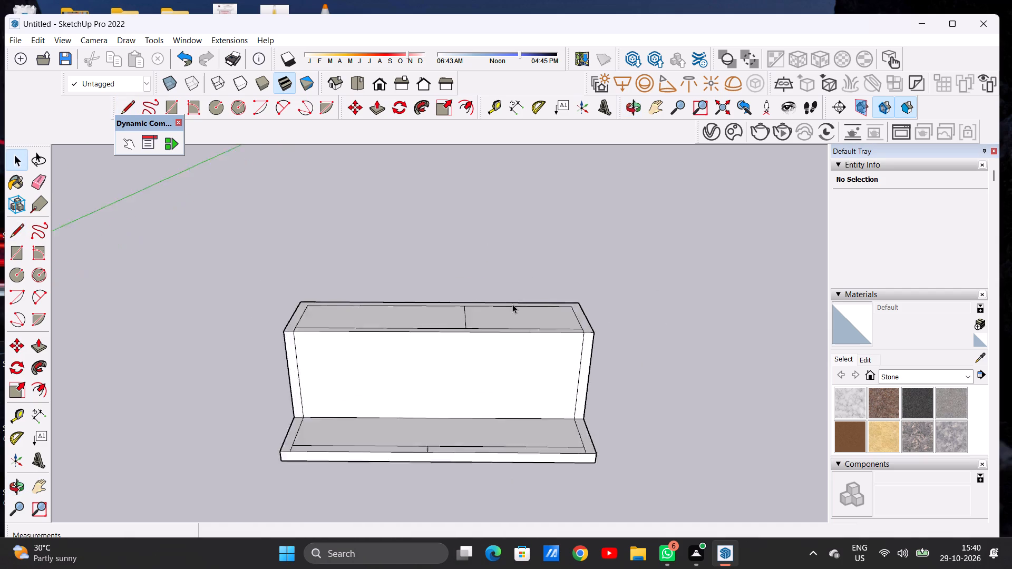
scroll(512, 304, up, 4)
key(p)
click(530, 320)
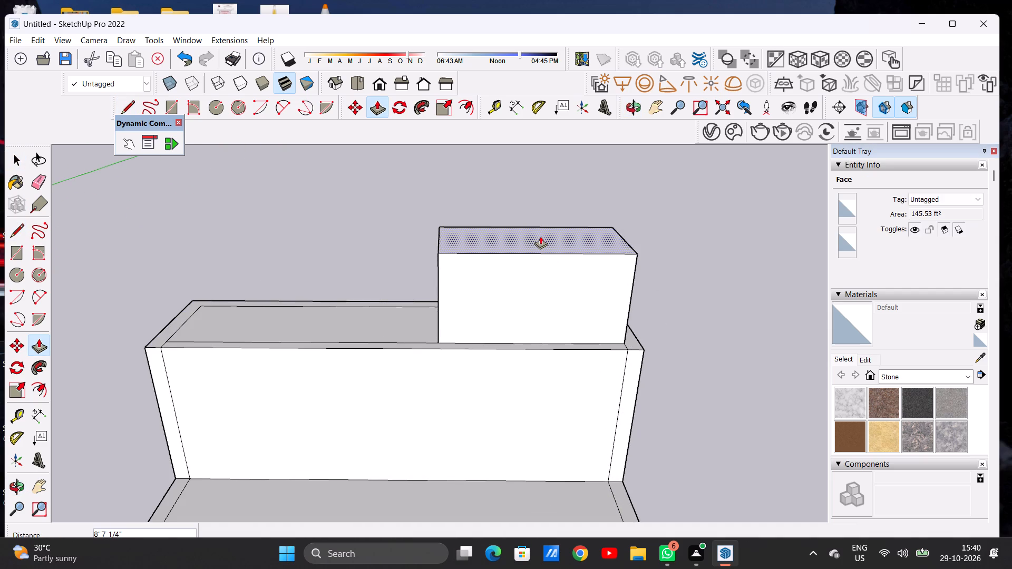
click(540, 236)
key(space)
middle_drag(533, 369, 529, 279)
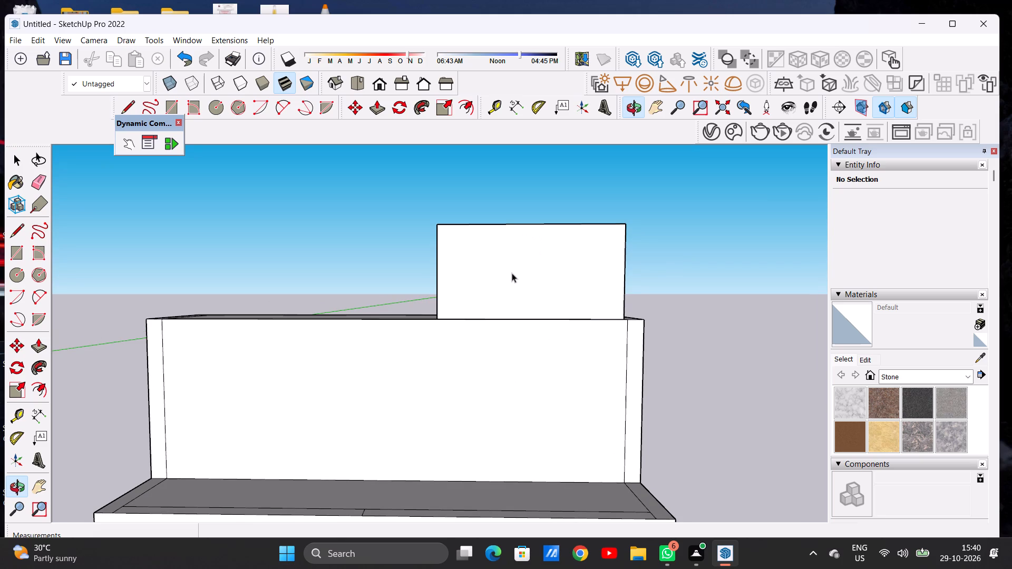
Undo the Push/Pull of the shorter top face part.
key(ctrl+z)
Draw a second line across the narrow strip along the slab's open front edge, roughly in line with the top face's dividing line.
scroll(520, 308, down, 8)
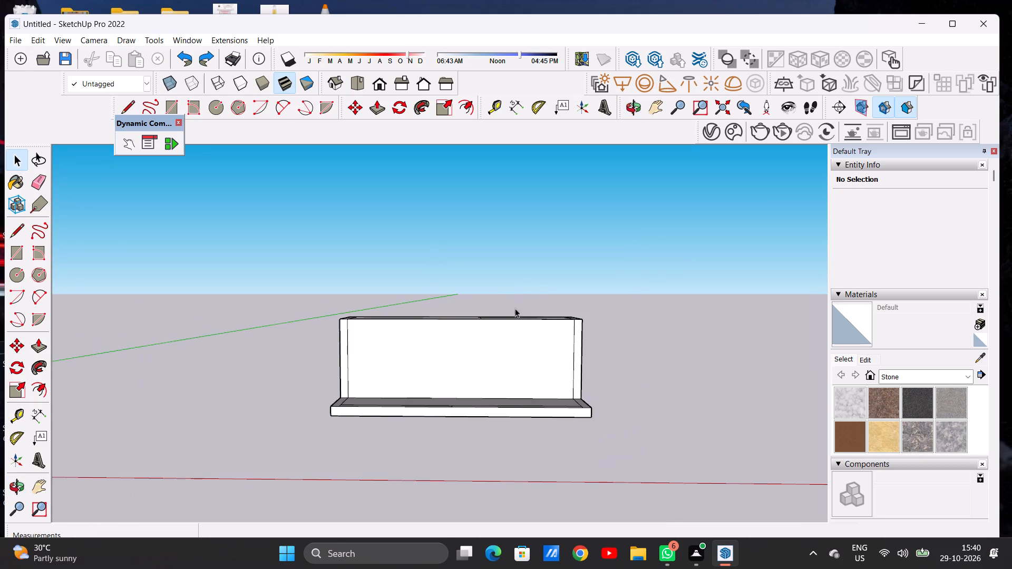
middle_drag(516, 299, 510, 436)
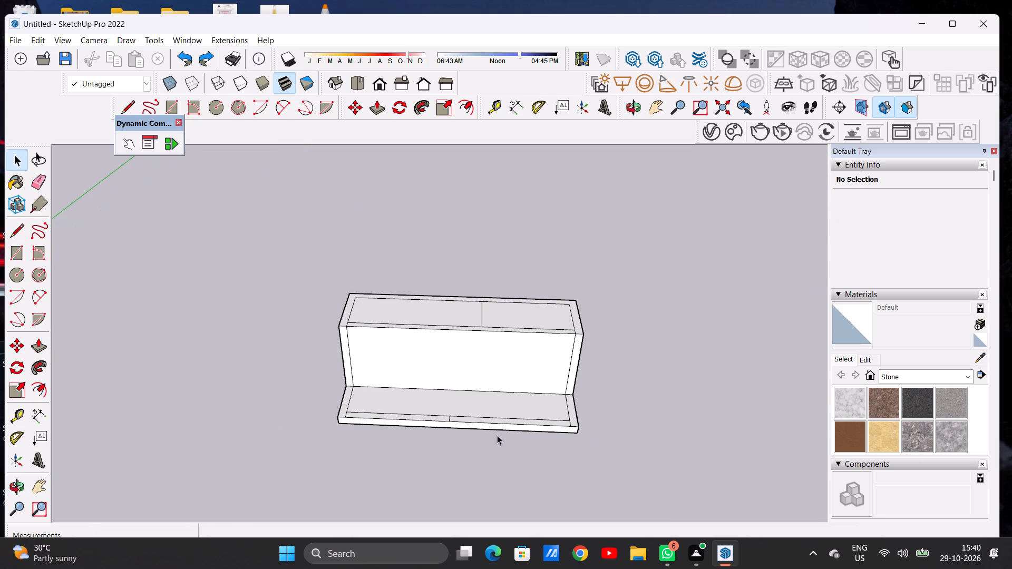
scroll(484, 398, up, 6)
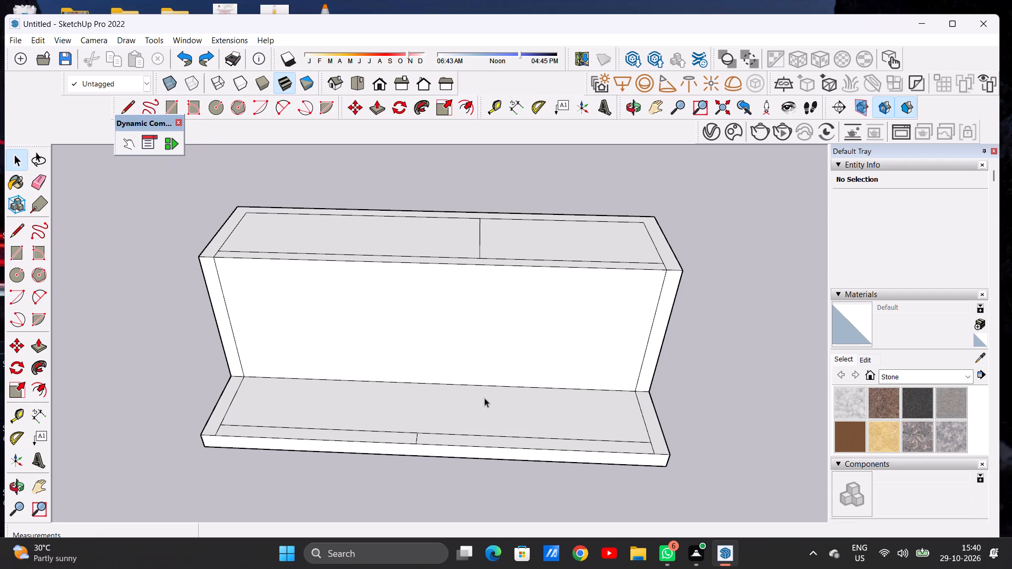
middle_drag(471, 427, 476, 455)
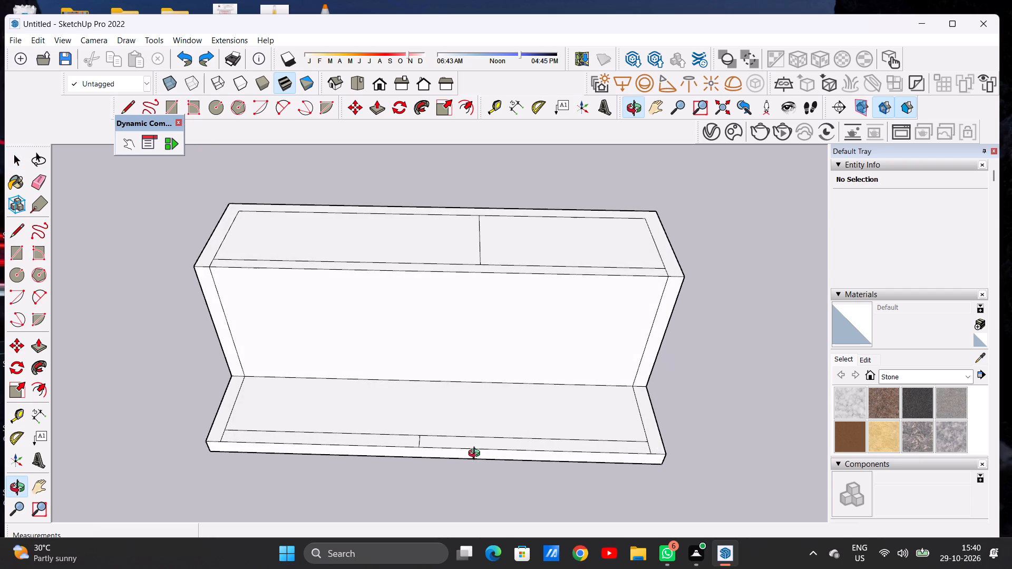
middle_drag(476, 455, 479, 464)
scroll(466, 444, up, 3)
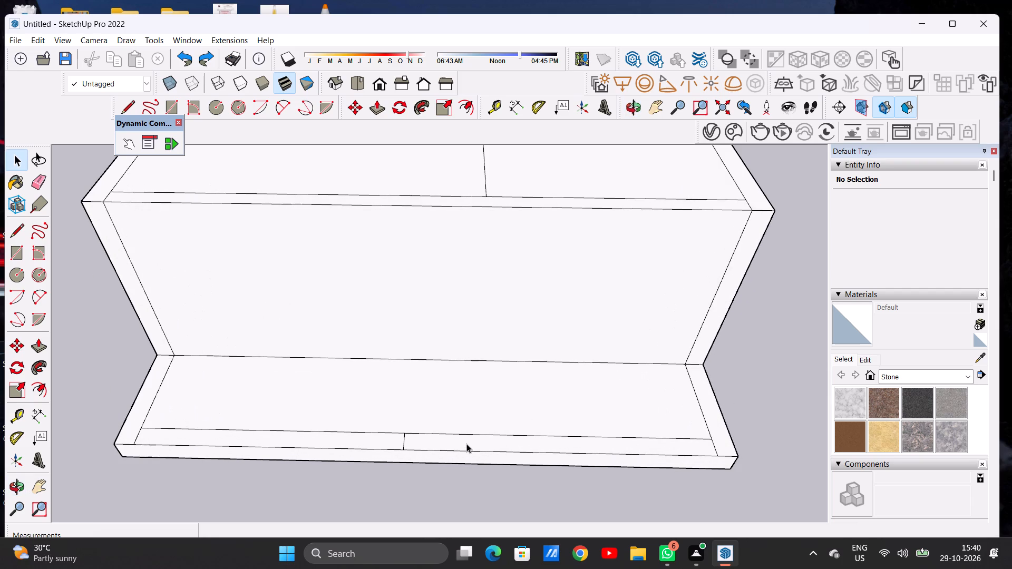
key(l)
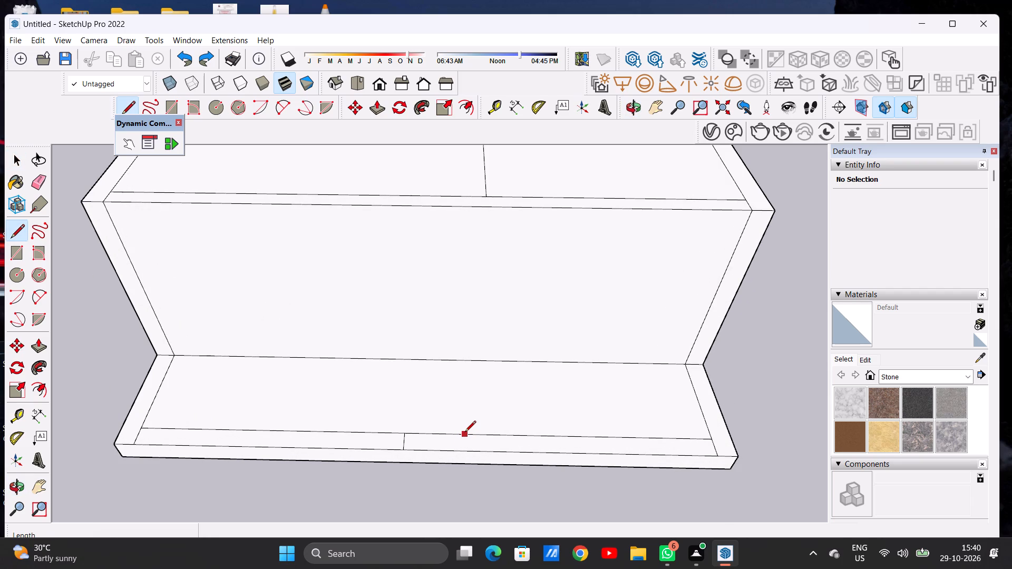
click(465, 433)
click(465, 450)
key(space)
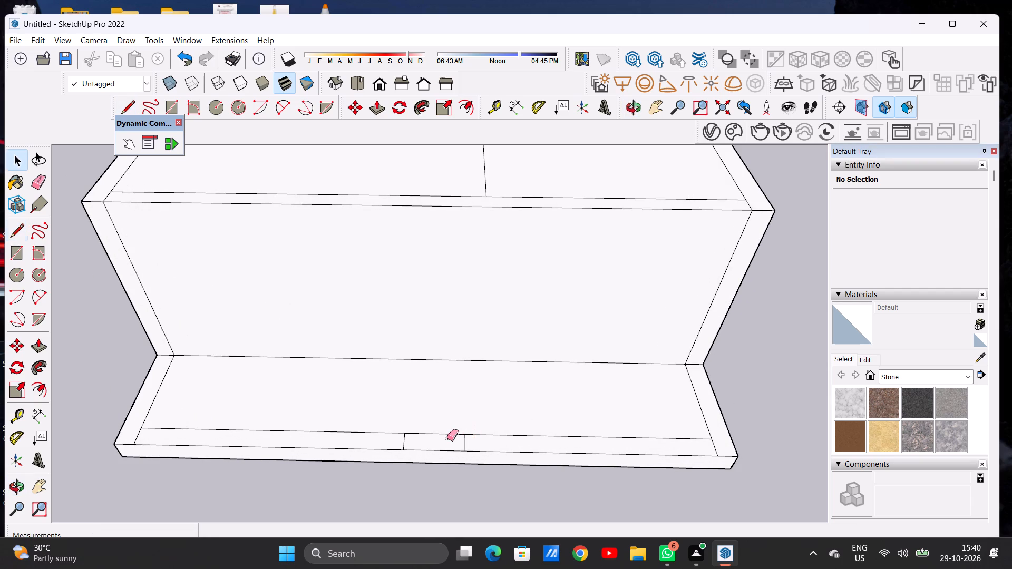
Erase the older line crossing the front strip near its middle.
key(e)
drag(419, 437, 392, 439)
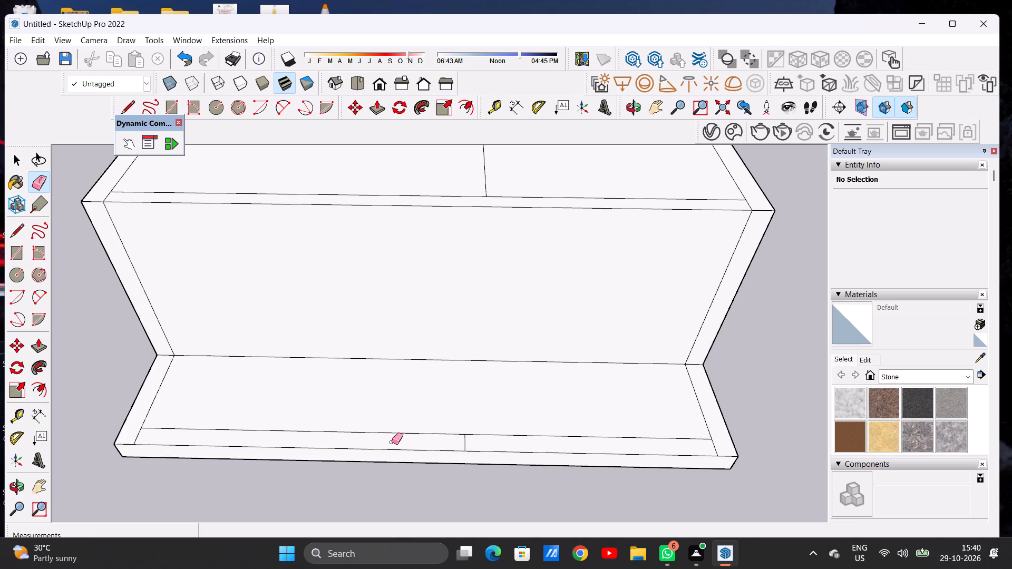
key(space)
Examine the divided top face, the front wall and the slab's front strip from near and far front viewpoints.
scroll(466, 447, down, 11)
middle_drag(449, 453, 453, 398)
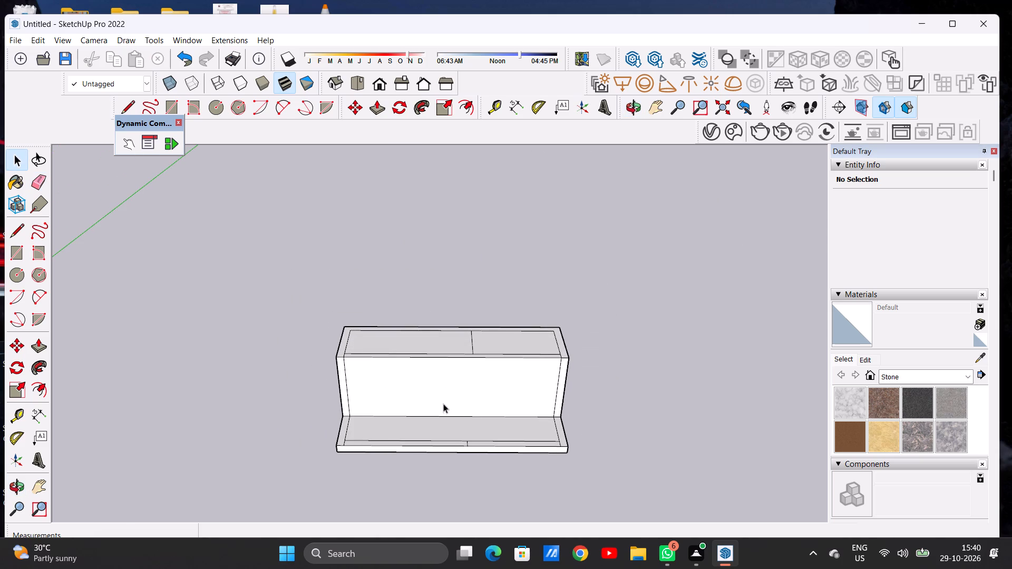
scroll(471, 429, up, 1)
scroll(495, 419, down, 1)
scroll(500, 419, up, 6)
scroll(443, 411, down, 4)
scroll(498, 337, up, 7)
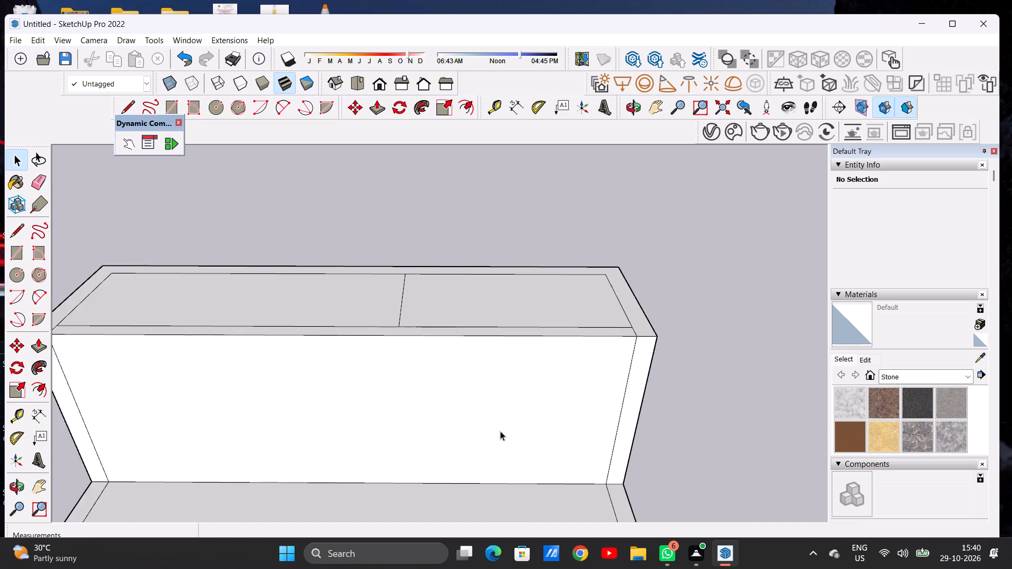
middle_click(495, 426)
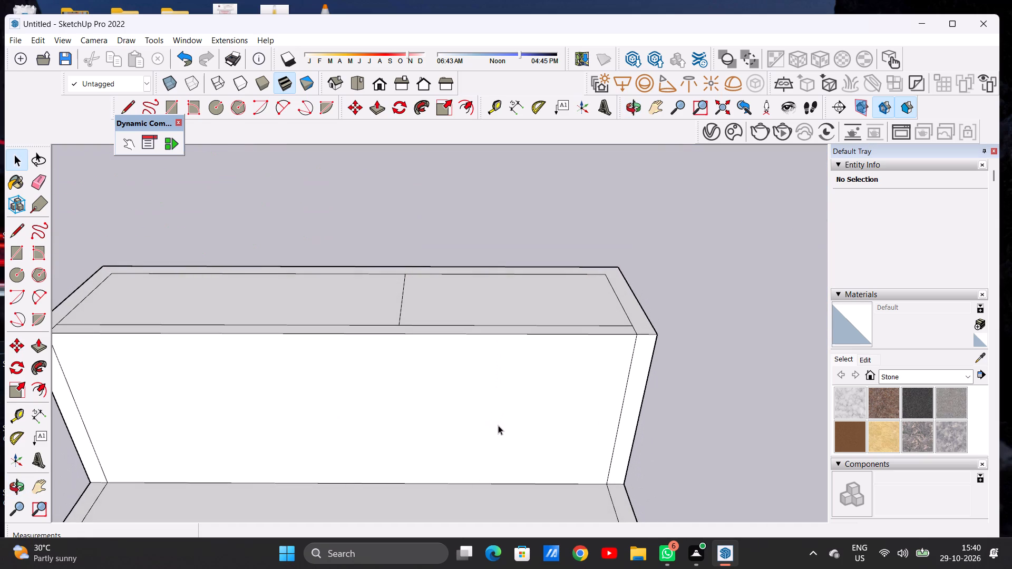
scroll(497, 410, down, 6)
middle_drag(476, 416, 472, 406)
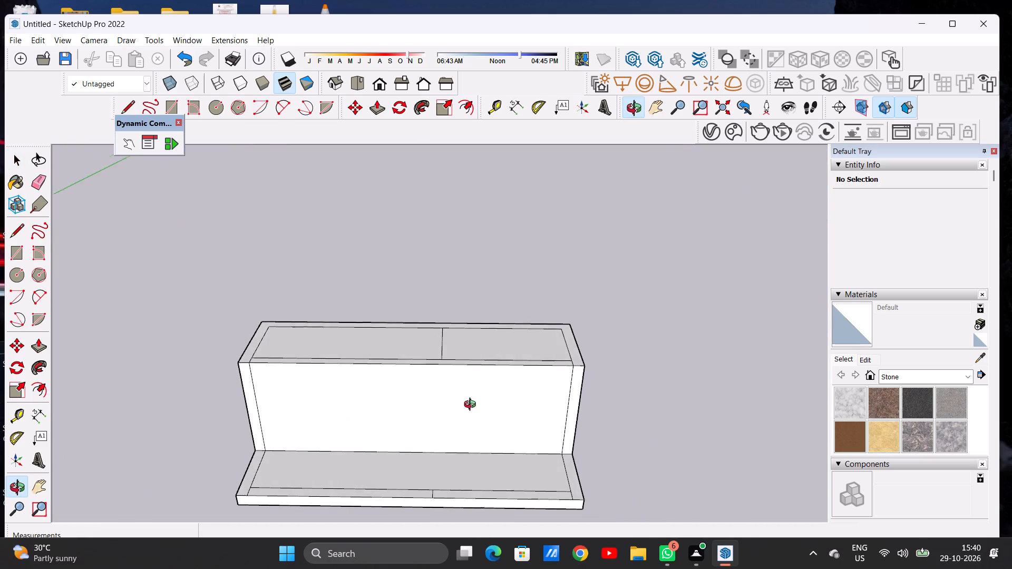
middle_drag(472, 406, 472, 405)
scroll(438, 349, up, 2)
scroll(438, 349, down, 1)
scroll(438, 349, up, 2)
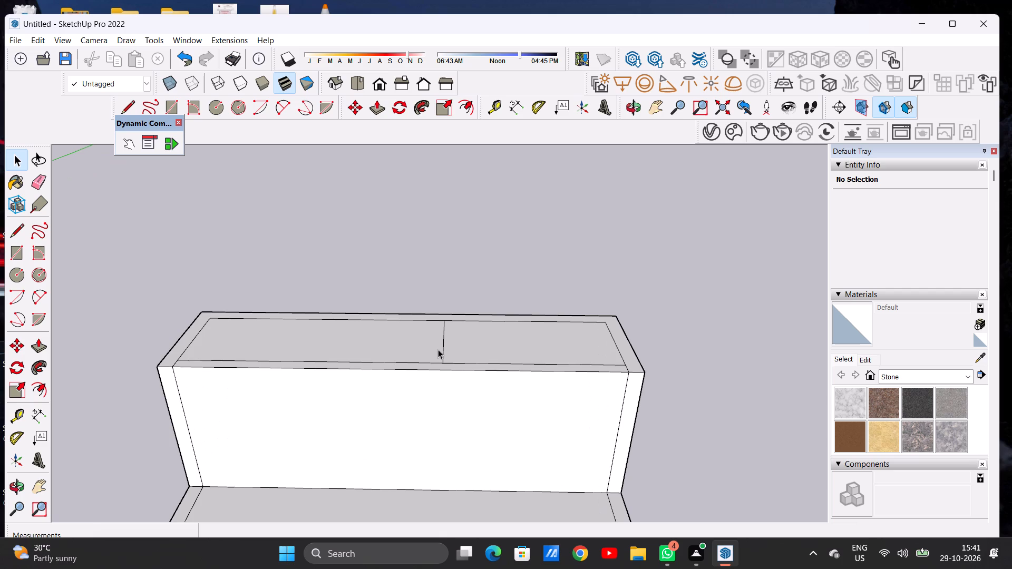
scroll(483, 374, down, 11)
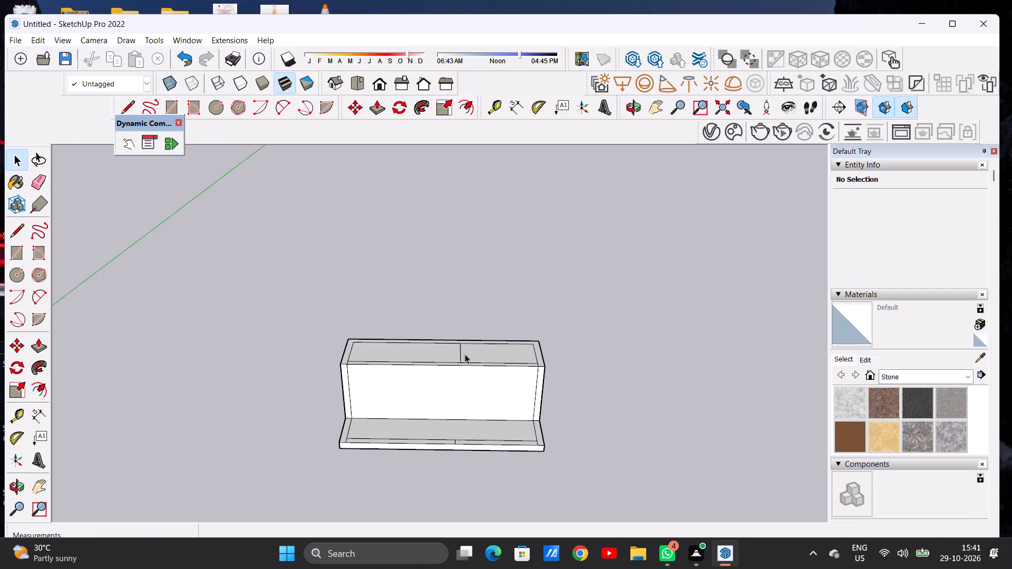
middle_drag(444, 383, 437, 378)
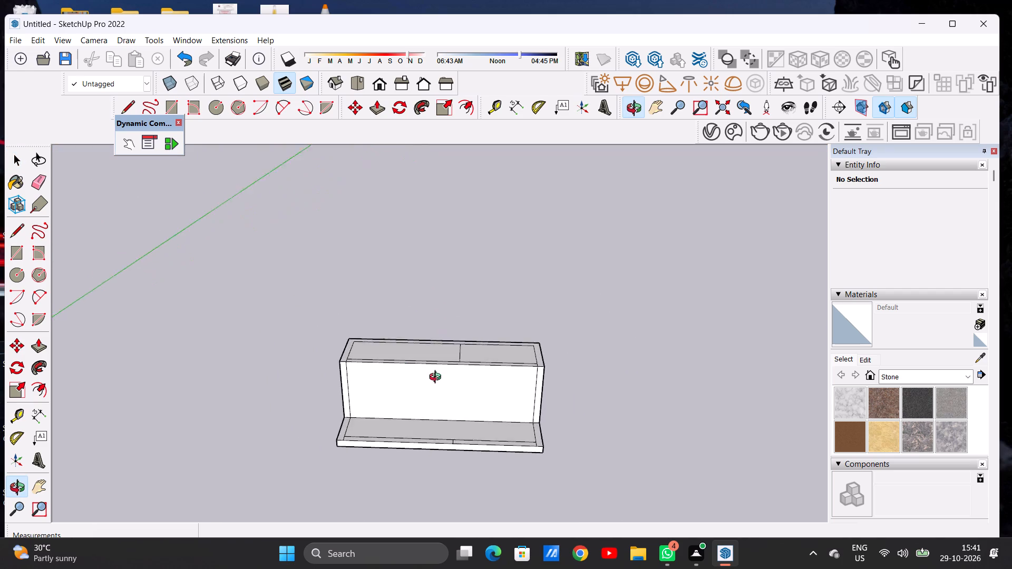
middle_drag(437, 378, 437, 423)
scroll(436, 364, up, 7)
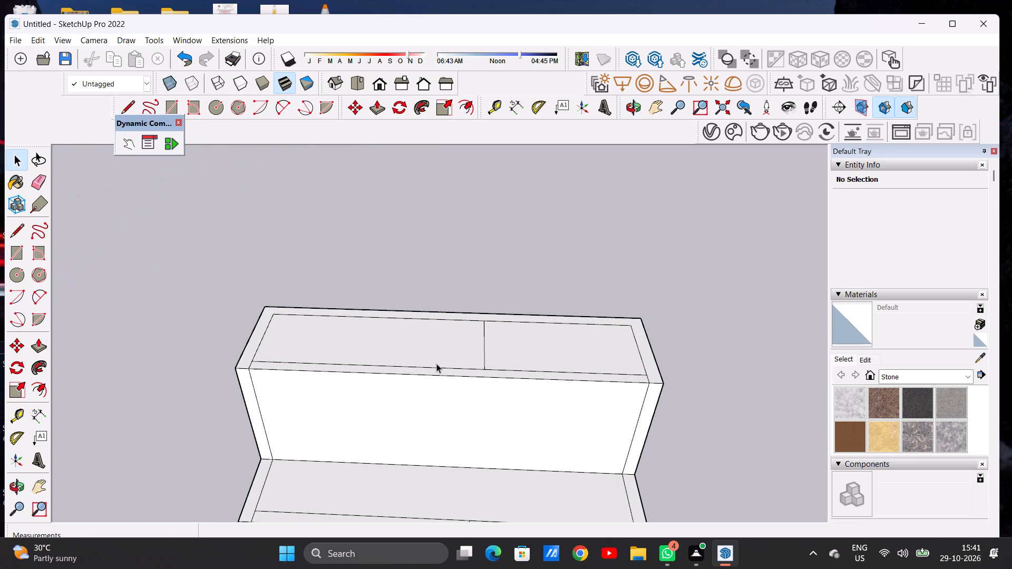
scroll(440, 390, down, 2)
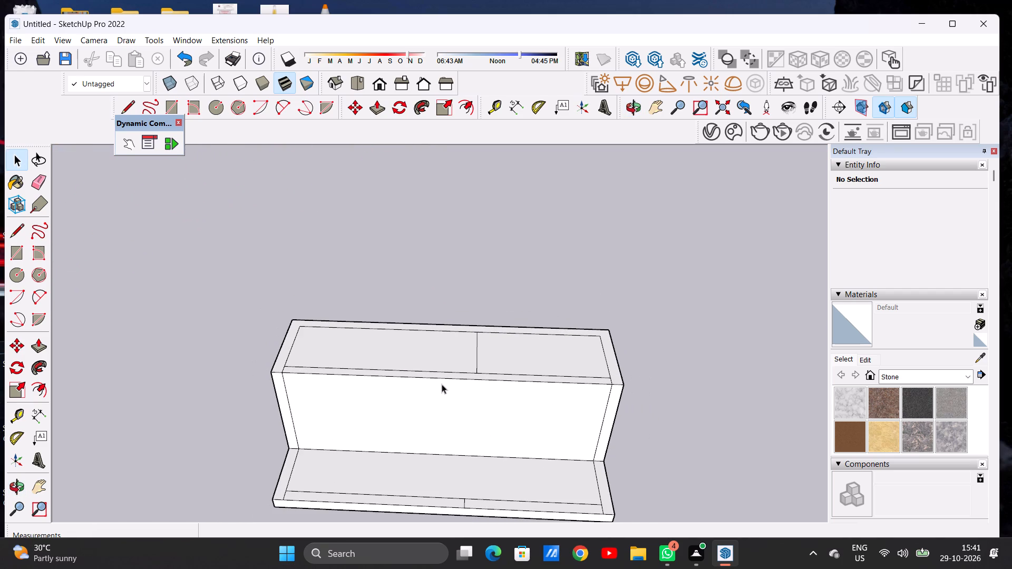
scroll(468, 376, down, 2)
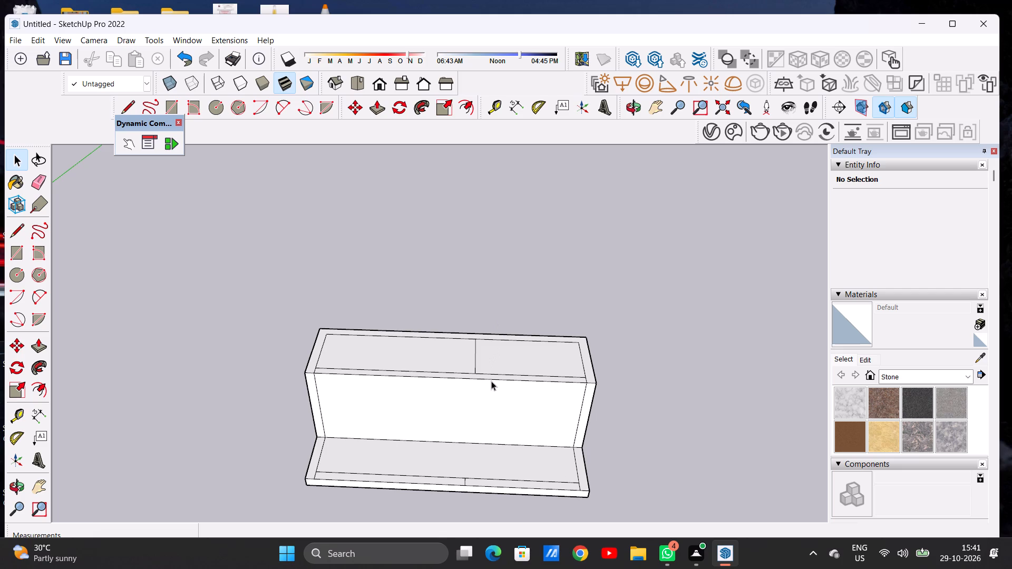
scroll(491, 382, down, 1)
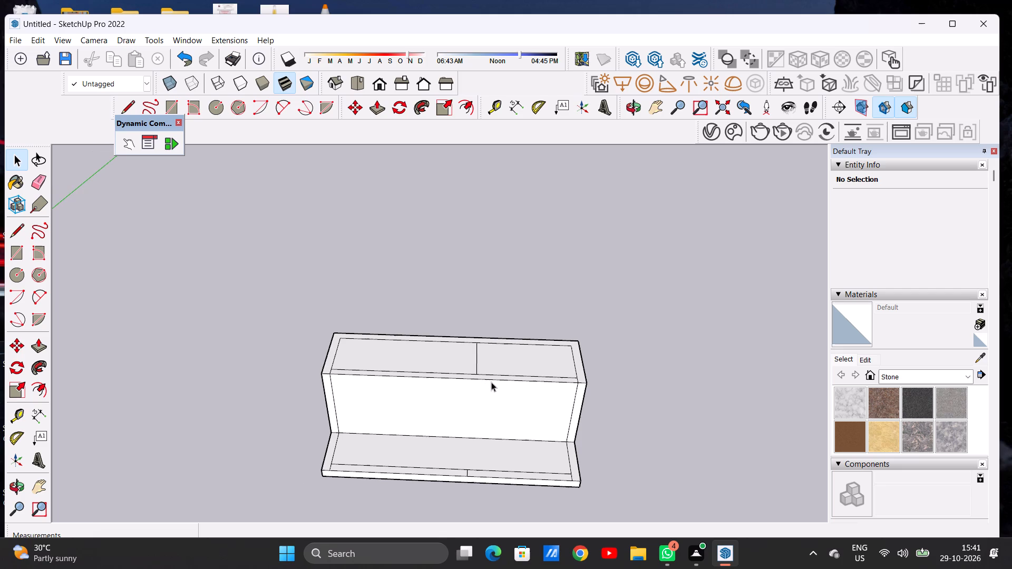
scroll(396, 395, down, 3)
scroll(425, 398, up, 6)
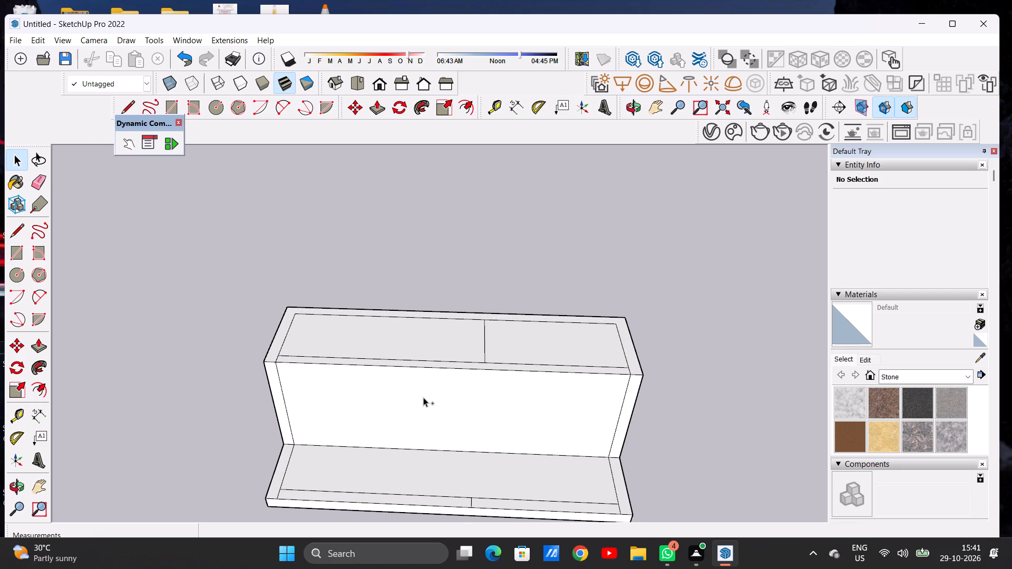
Undo the front strip line's erasure, the new strip line, the top dividing line and the upward move of the floor face.
key(ctrl+z)
key(ctrl+z)
key(ctrl+z)
key(ctrl+z)
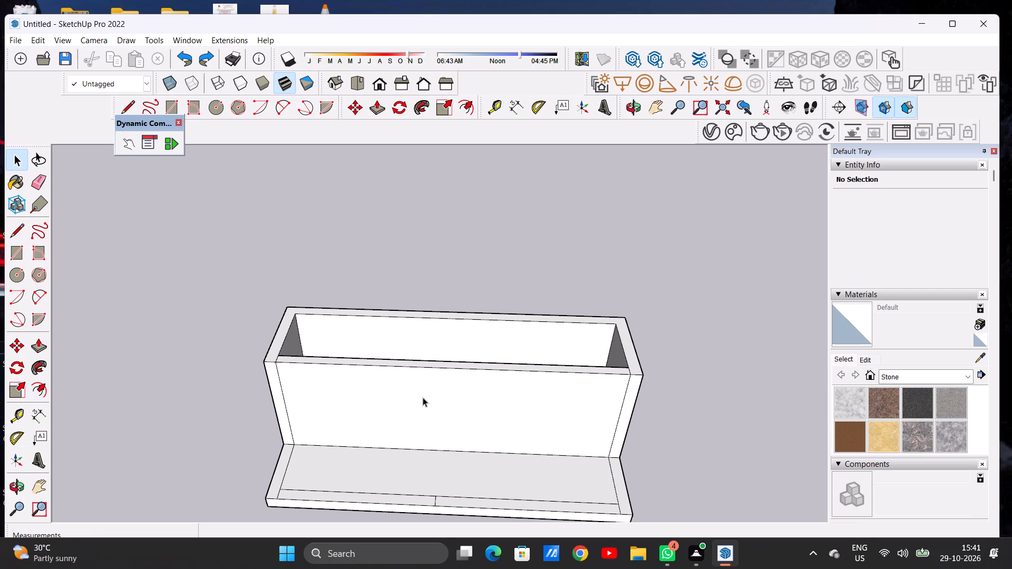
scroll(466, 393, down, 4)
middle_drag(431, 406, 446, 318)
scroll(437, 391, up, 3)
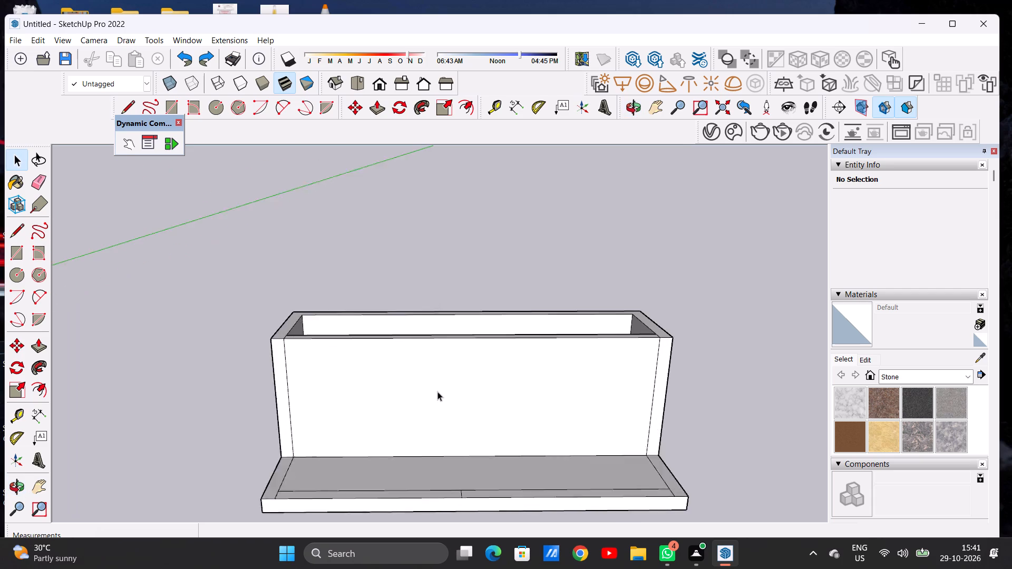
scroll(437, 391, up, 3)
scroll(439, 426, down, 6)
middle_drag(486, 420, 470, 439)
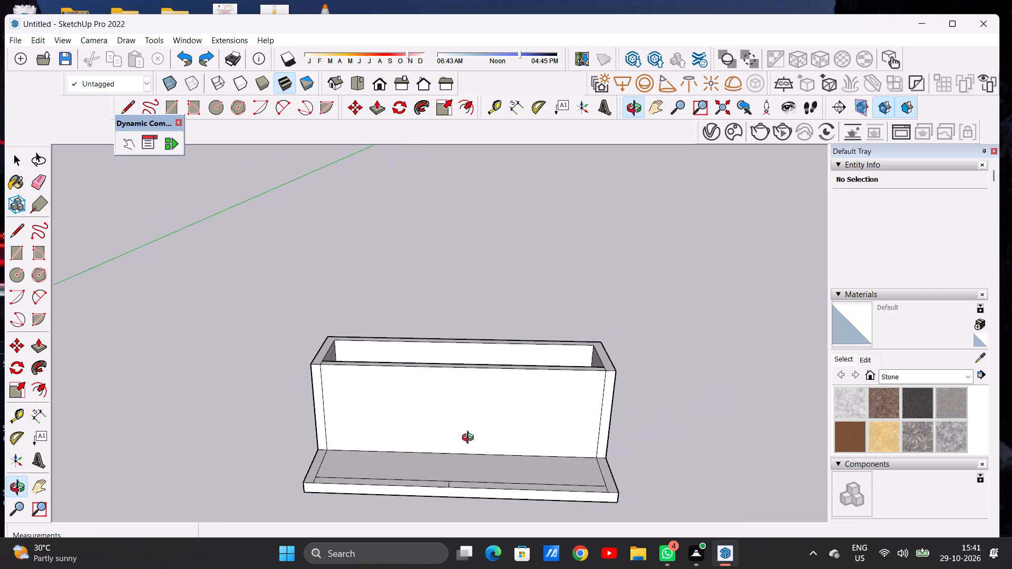
Draw a line about 1' 5 7/16" long across the slab's narrow front strip, just right of the existing dividing line.
middle_drag(470, 439, 477, 479)
scroll(478, 426, down, 5)
middle_drag(481, 443, 480, 483)
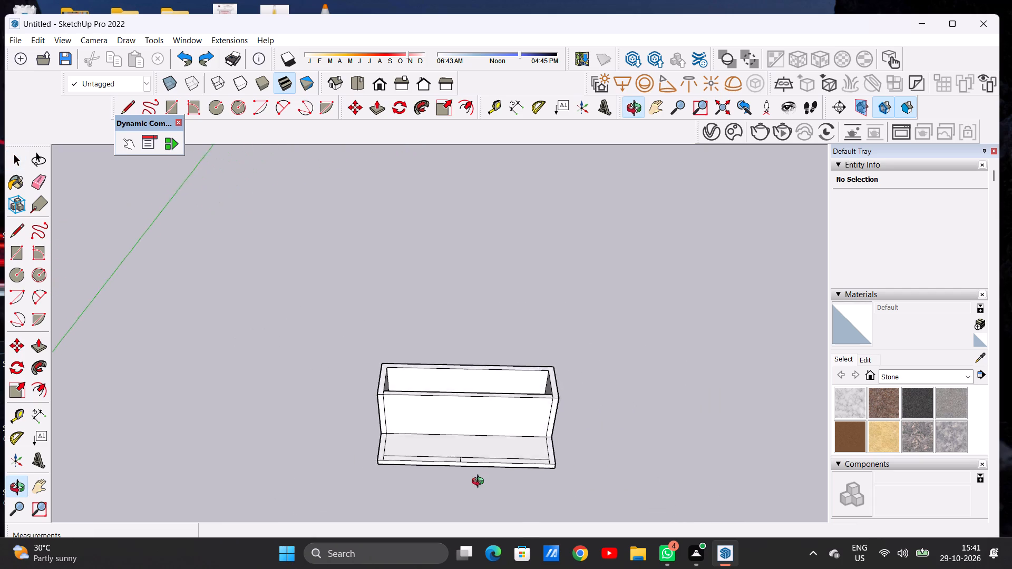
middle_drag(480, 483, 486, 490)
scroll(495, 474, down, 2)
scroll(495, 474, up, 13)
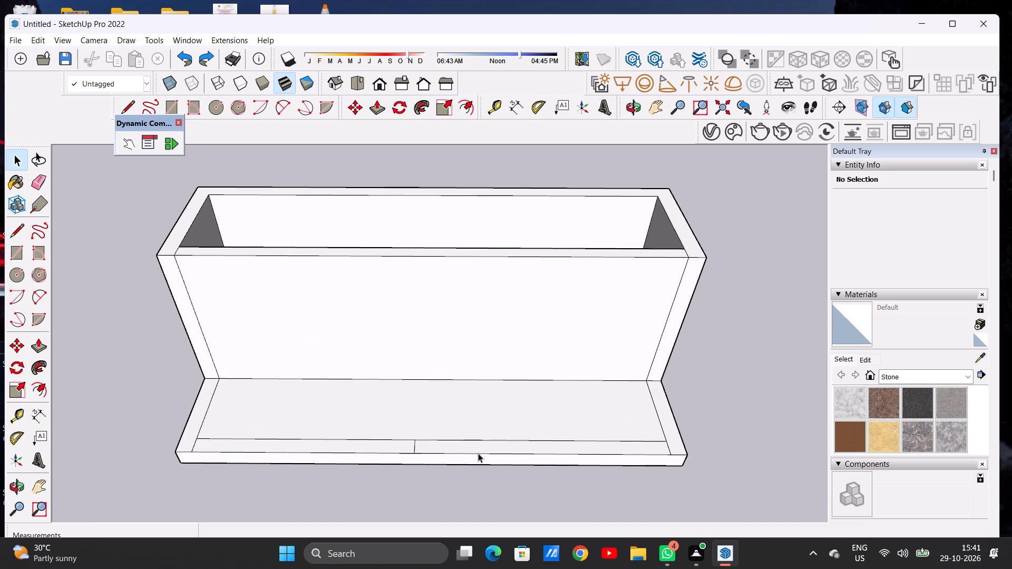
key(l)
click(439, 440)
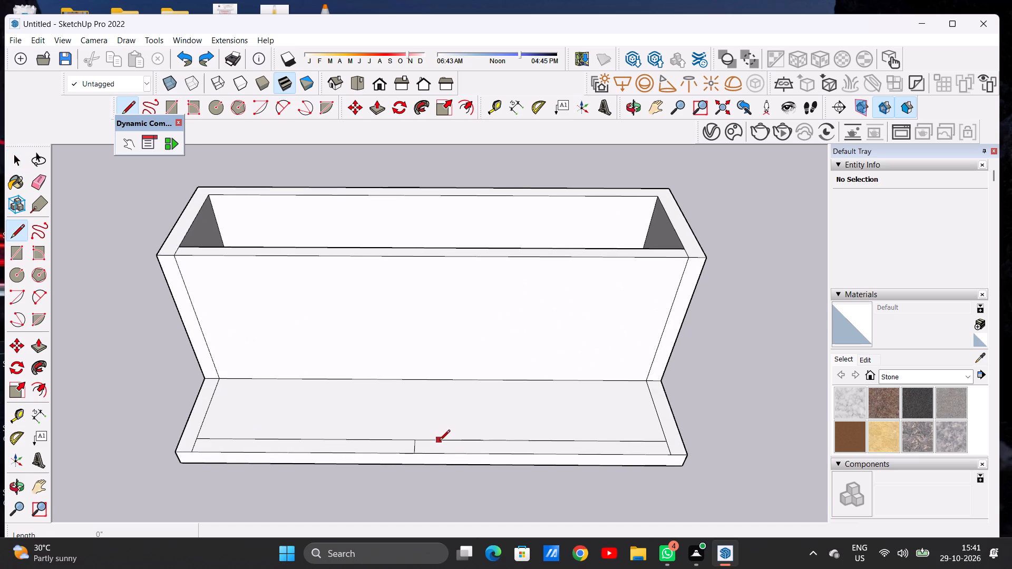
click(439, 453)
Erase the older dividing line across the front strip.
key(e)
drag(423, 445, 409, 445)
key(space)
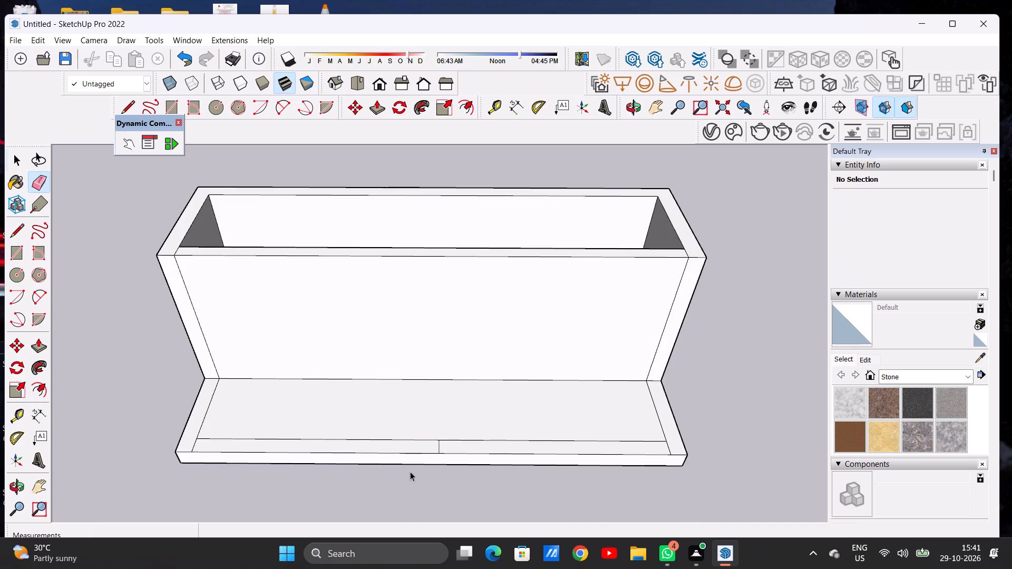
Push/Pull the right-hand part of the front strip up 14' 9 11/16", level with the existing wall tops.
scroll(412, 472, down, 6)
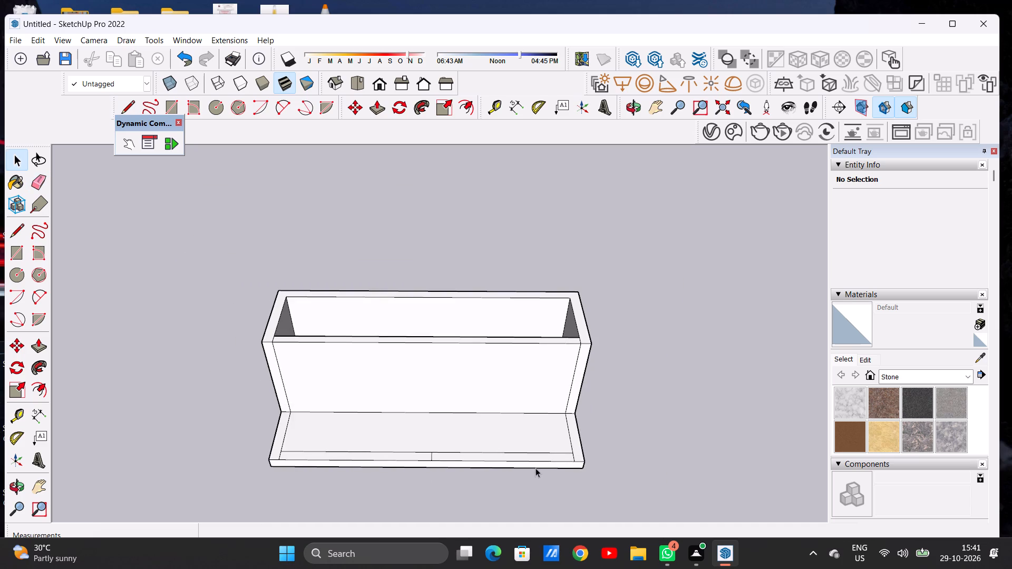
key(p)
scroll(564, 455, up, 7)
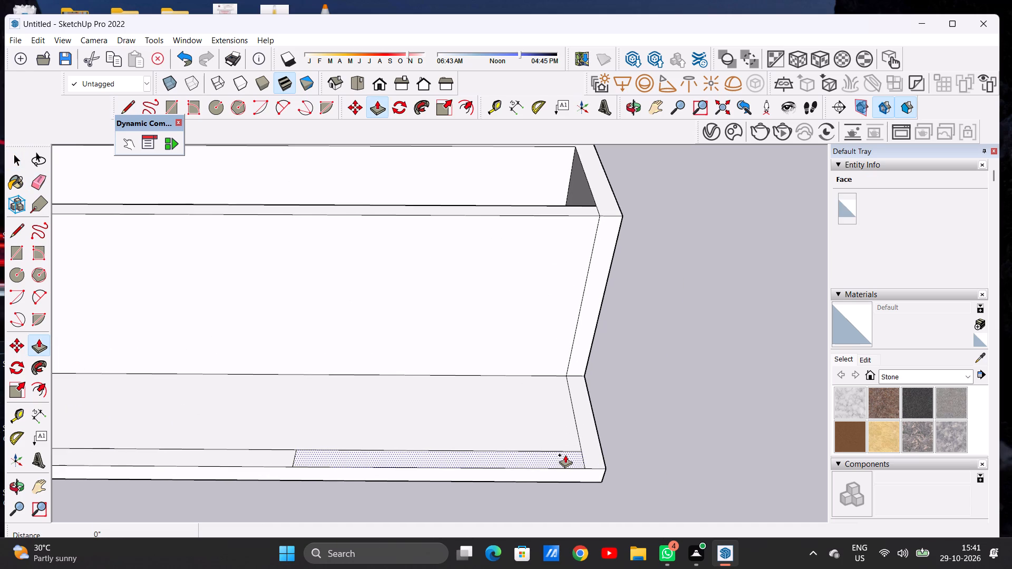
click(565, 455)
scroll(564, 404, down, 5)
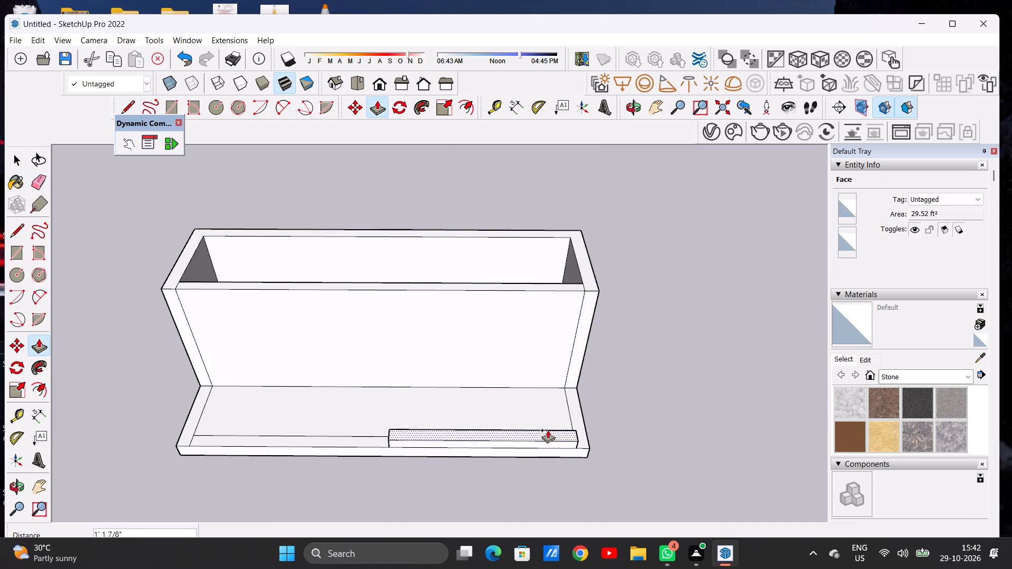
scroll(548, 430, down, 6)
middle_drag(566, 415, 570, 360)
scroll(577, 355, up, 5)
middle_drag(572, 357, 567, 357)
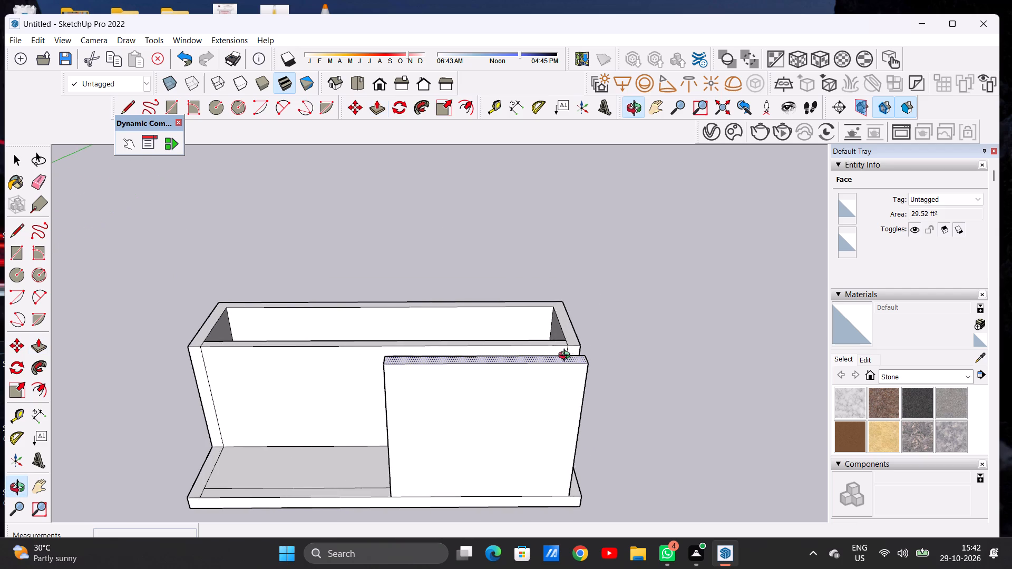
middle_drag(567, 357, 485, 383)
scroll(519, 385, up, 5)
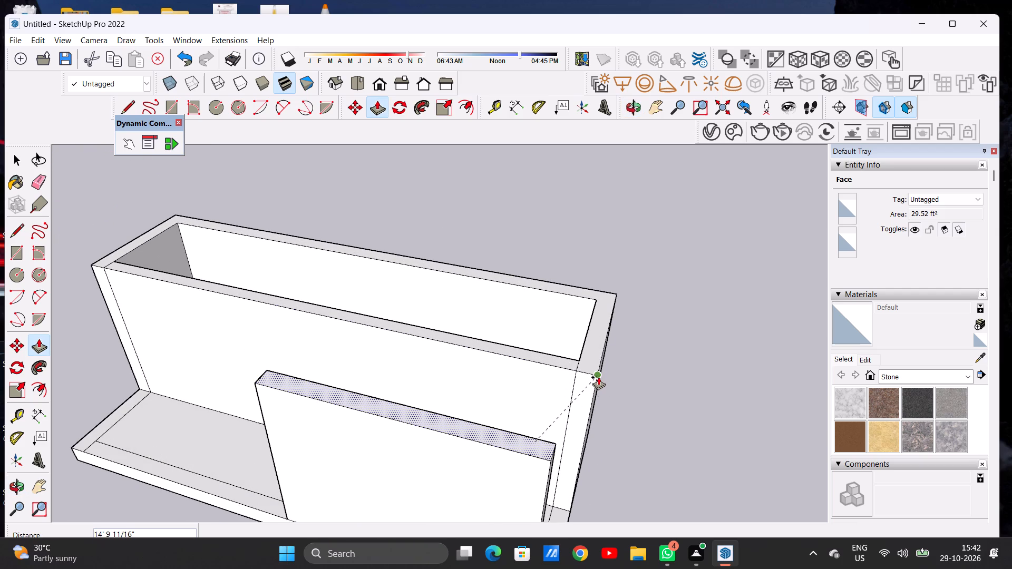
click(598, 377)
Push/Pull the slab strip at the right end, between the front and rear walls, up 14' 9 11/16" to the wall tops.
scroll(539, 421, down, 14)
scroll(528, 414, up, 1)
middle_drag(519, 449, 546, 414)
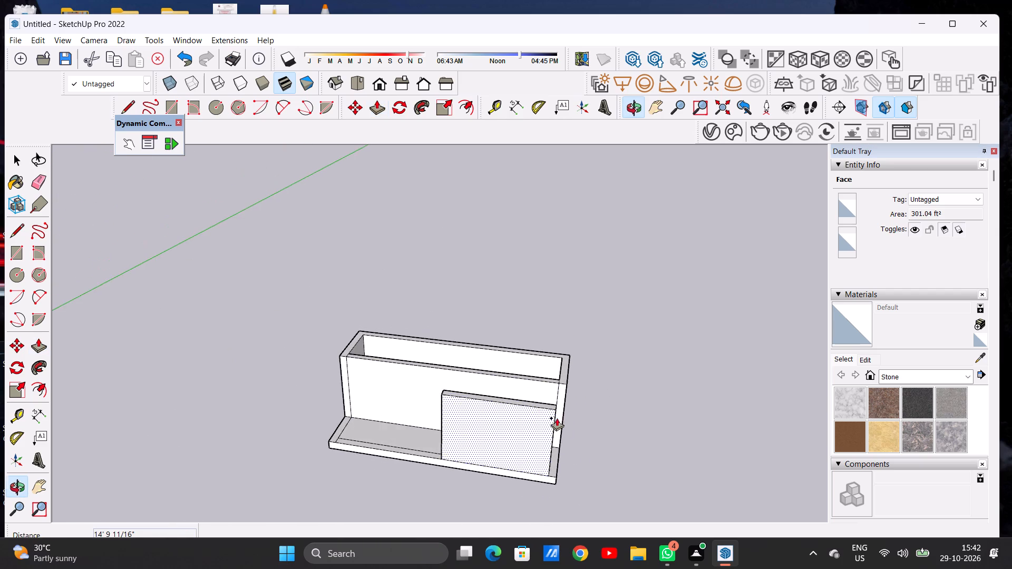
scroll(558, 475, up, 12)
click(554, 466)
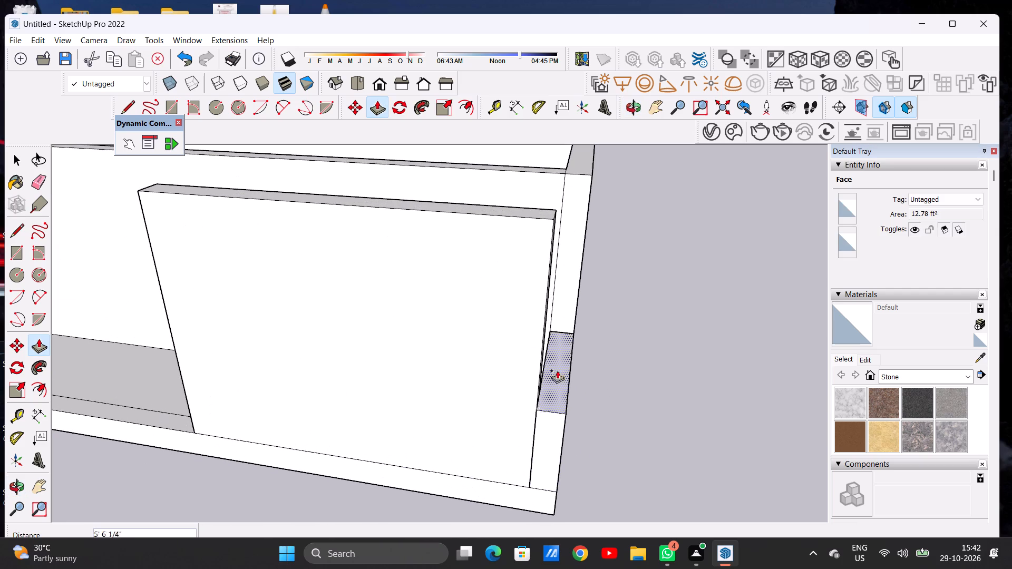
click(553, 225)
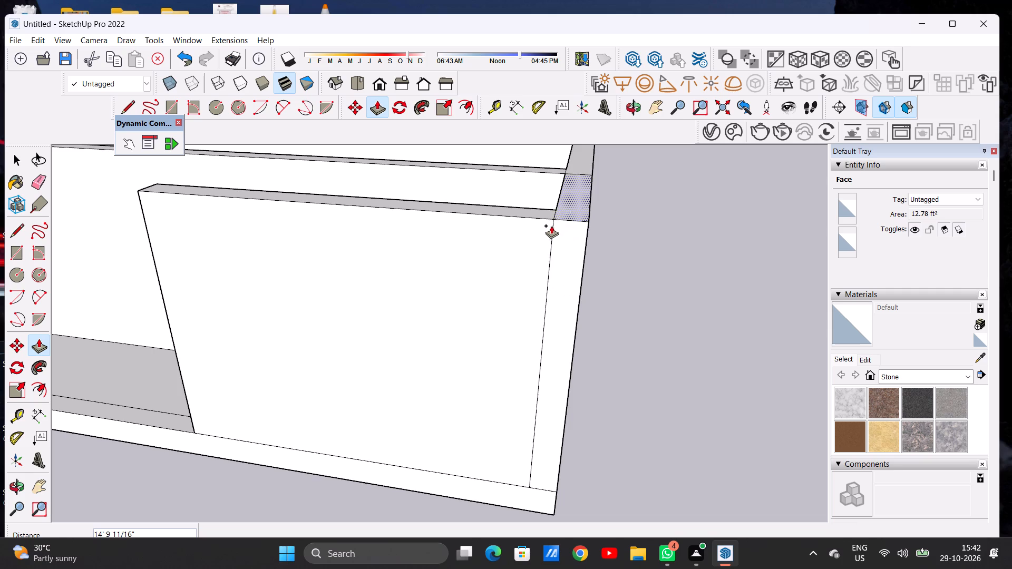
key(space)
Examine the new partial front wall and the end wall from front viewpoints and from above.
scroll(581, 337, down, 17)
middle_drag(529, 341, 583, 280)
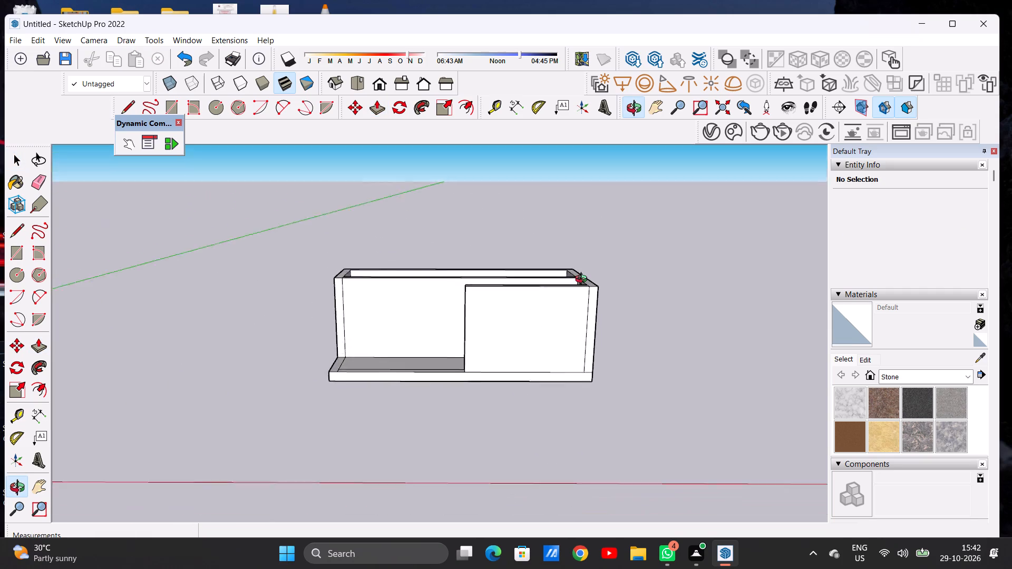
middle_drag(583, 280, 716, 316)
scroll(485, 310, up, 6)
middle_drag(493, 292, 392, 306)
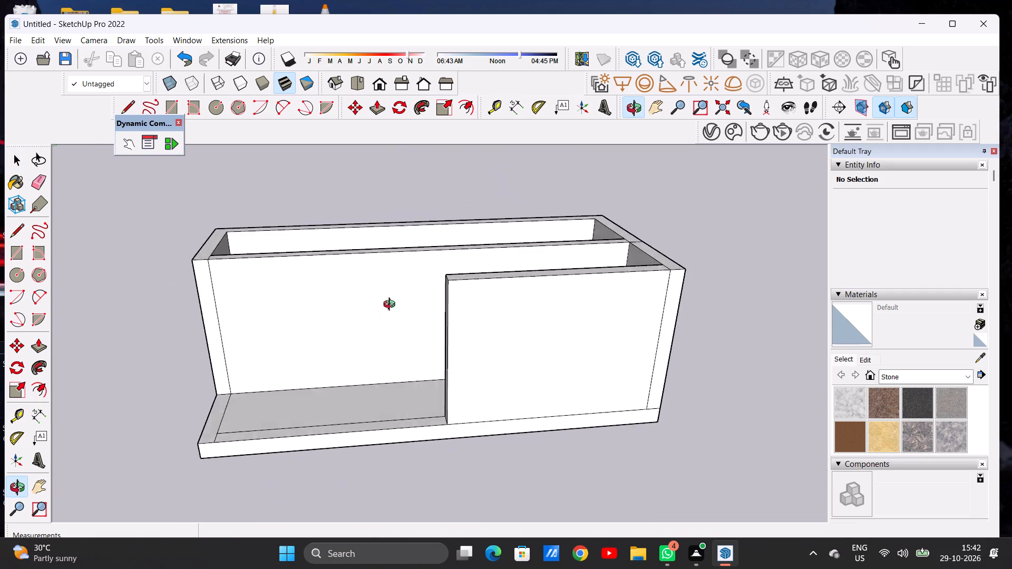
middle_drag(392, 306, 385, 299)
scroll(533, 338, down, 5)
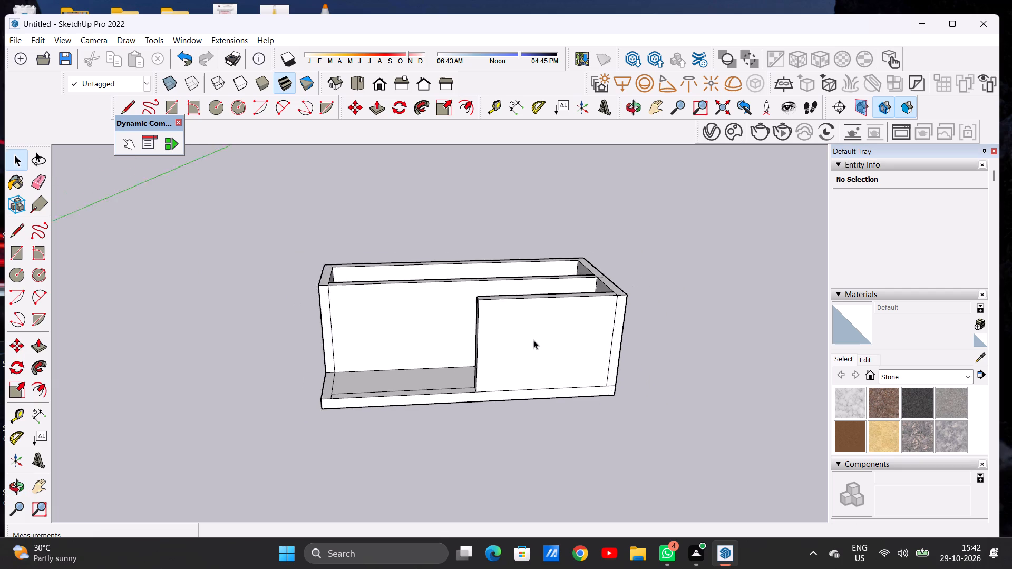
scroll(533, 340, down, 2)
middle_drag(528, 341, 485, 401)
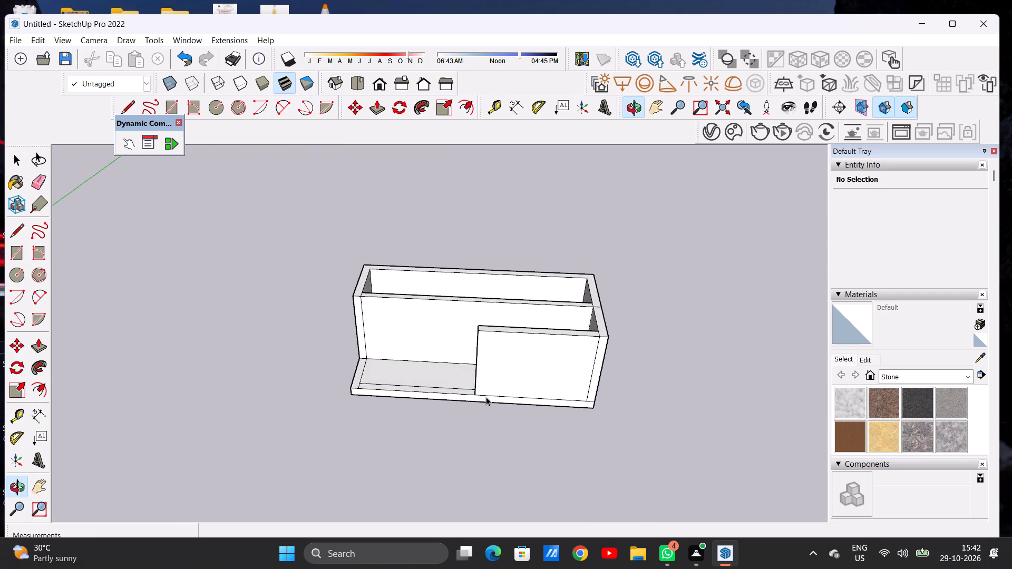
scroll(543, 328, up, 7)
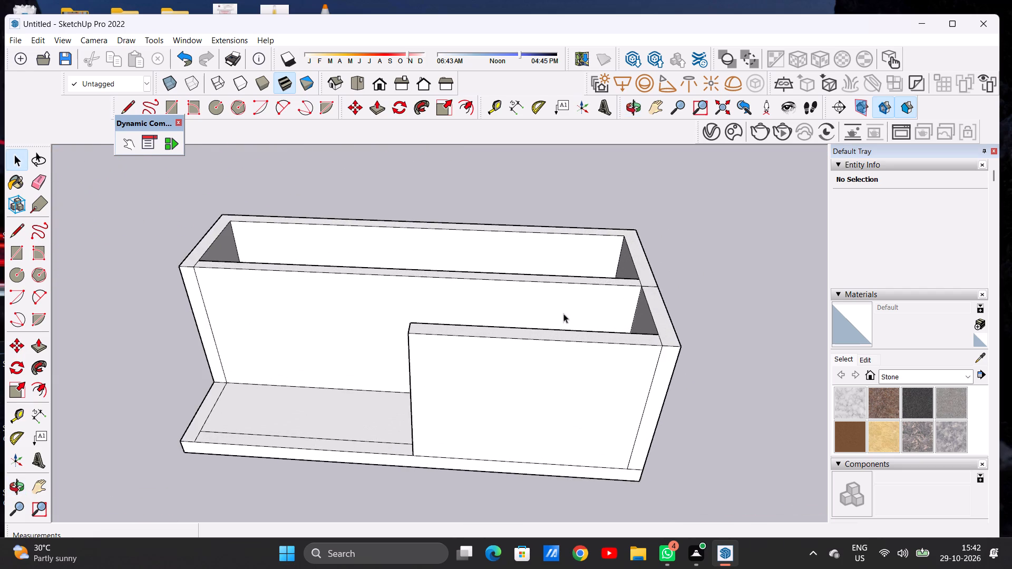
middle_drag(568, 307, 454, 415)
scroll(453, 360, down, 6)
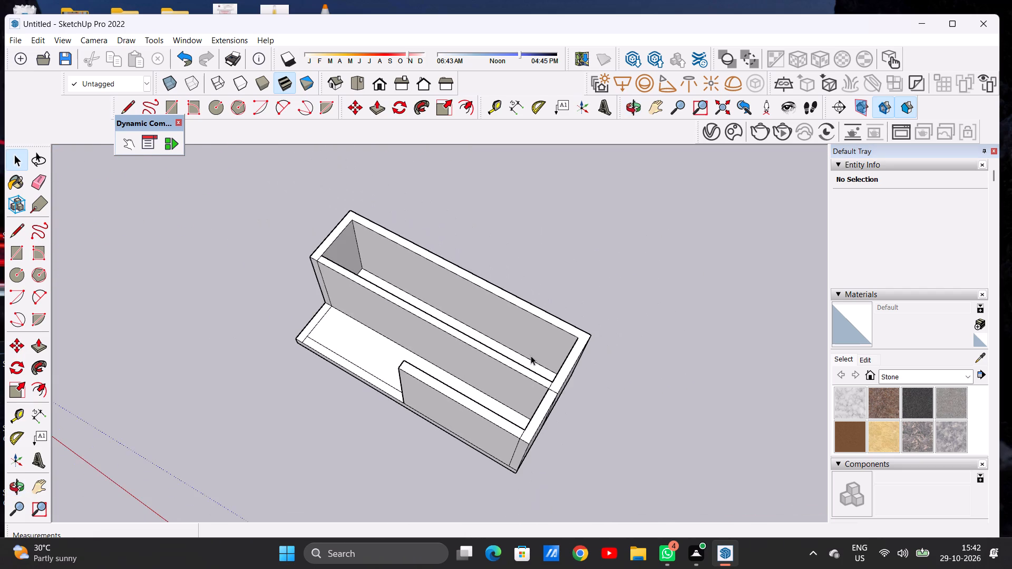
Move the rear room's floor face with its edges up 14' 9 11/16" from its corner to the wall's top inner corner.
middle_drag(522, 351, 462, 334)
scroll(504, 338, up, 2)
middle_drag(500, 345, 474, 385)
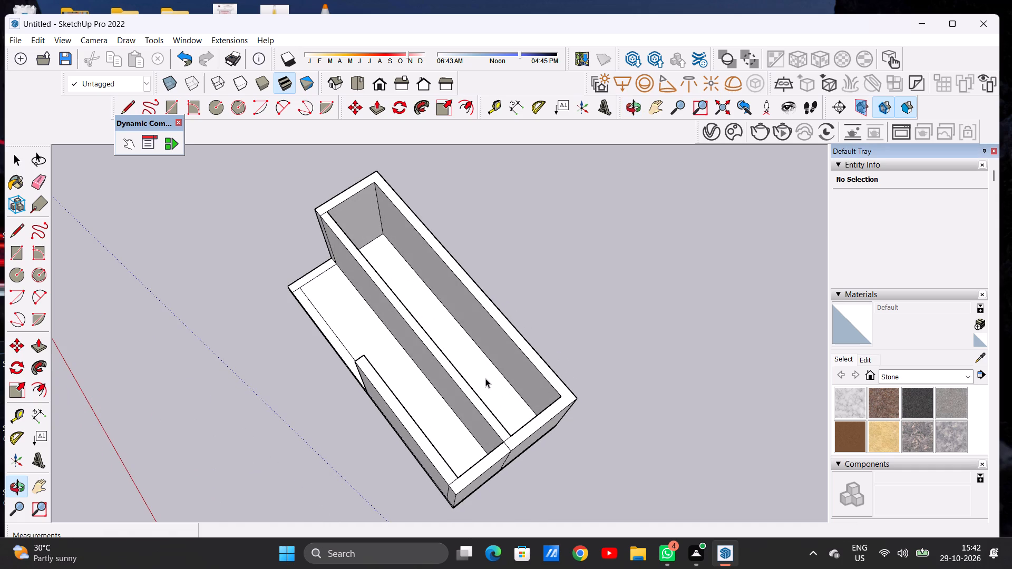
click(485, 378)
click(485, 378)
scroll(479, 400, down, 5)
middle_drag(480, 410, 499, 396)
scroll(417, 289, up, 11)
key(m)
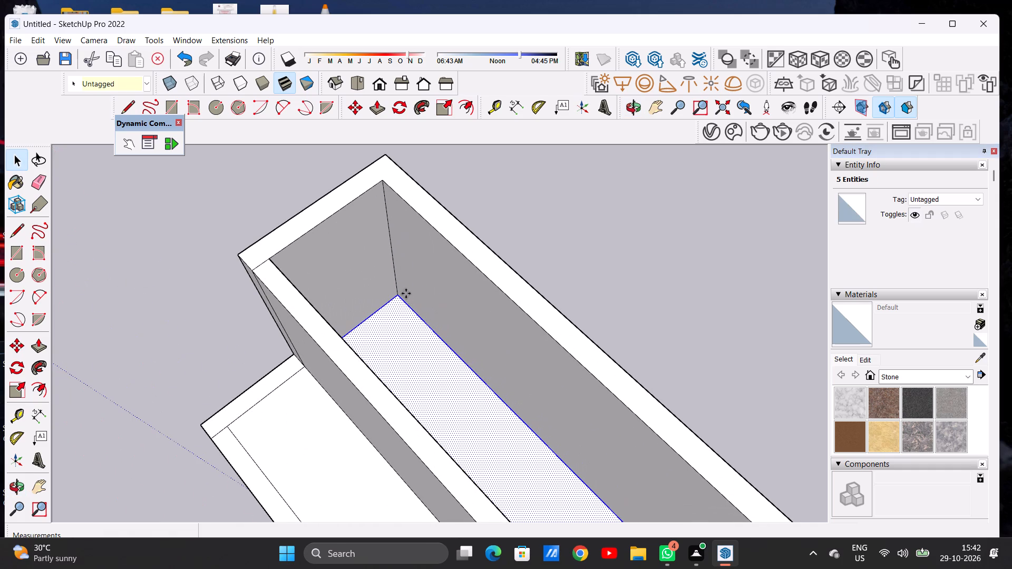
click(394, 294)
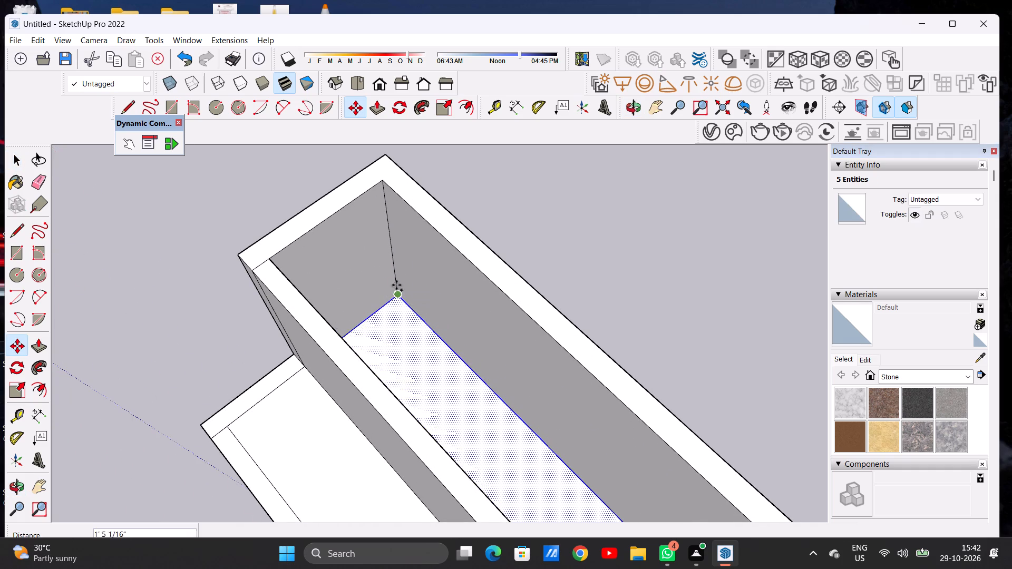
click(381, 185)
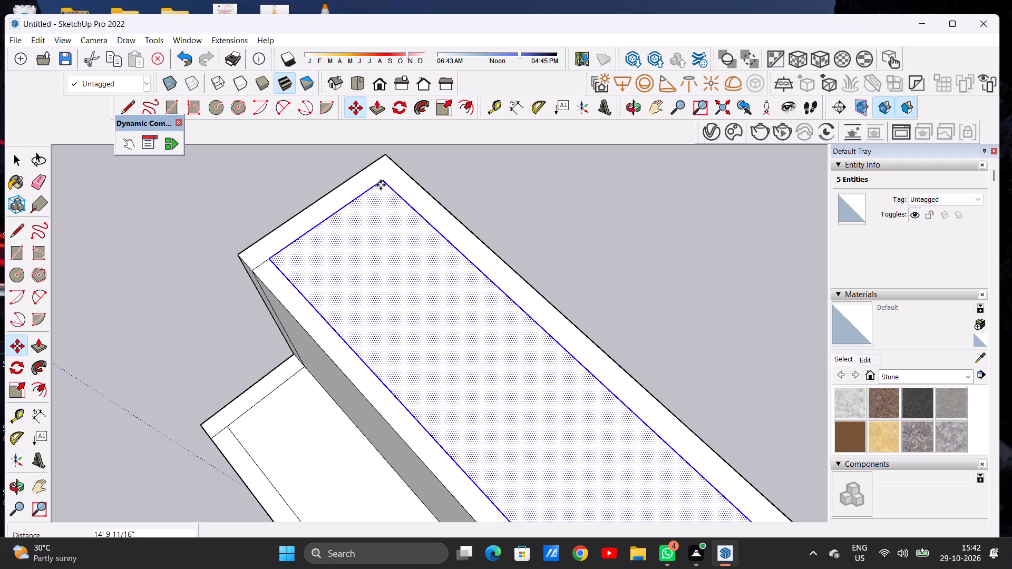
key(space)
click(638, 231)
Push/Pull the face between the rear room's wall tops up about 1' 3 7/8" to form a roof slab.
scroll(547, 314, down, 20)
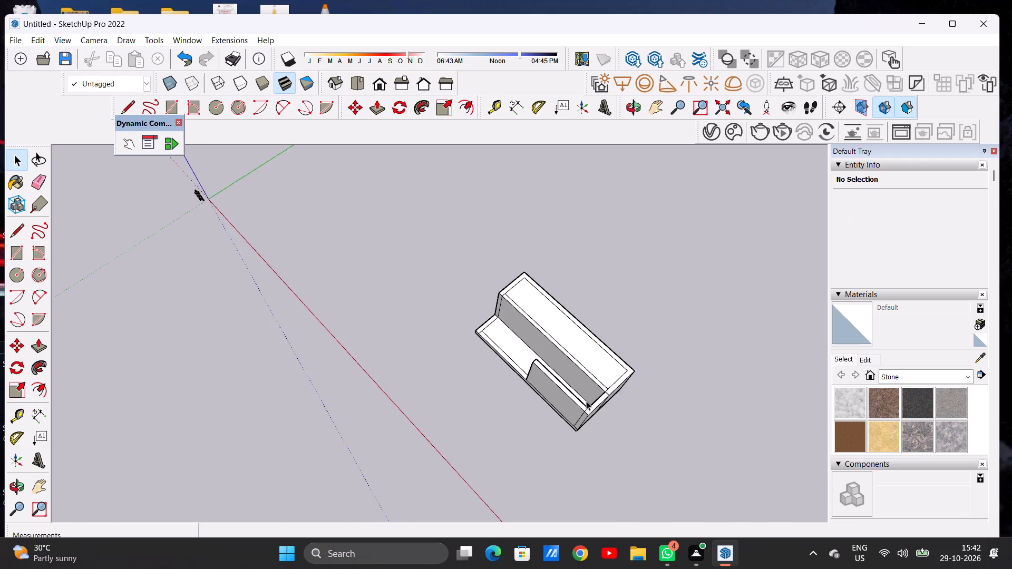
middle_drag(585, 401, 605, 300)
scroll(585, 316, up, 16)
middle_drag(614, 397, 607, 371)
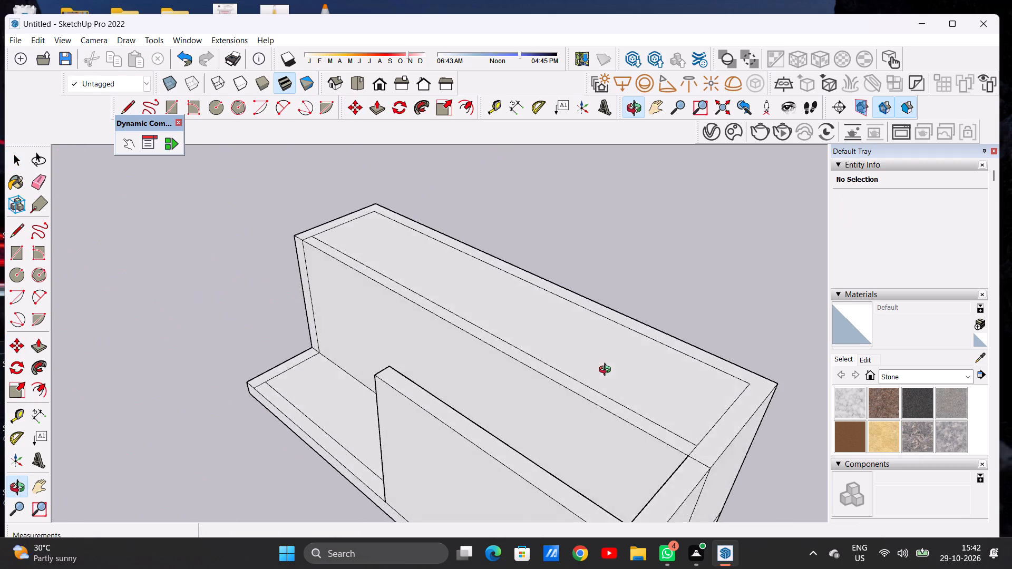
middle_drag(607, 371, 601, 362)
key(p)
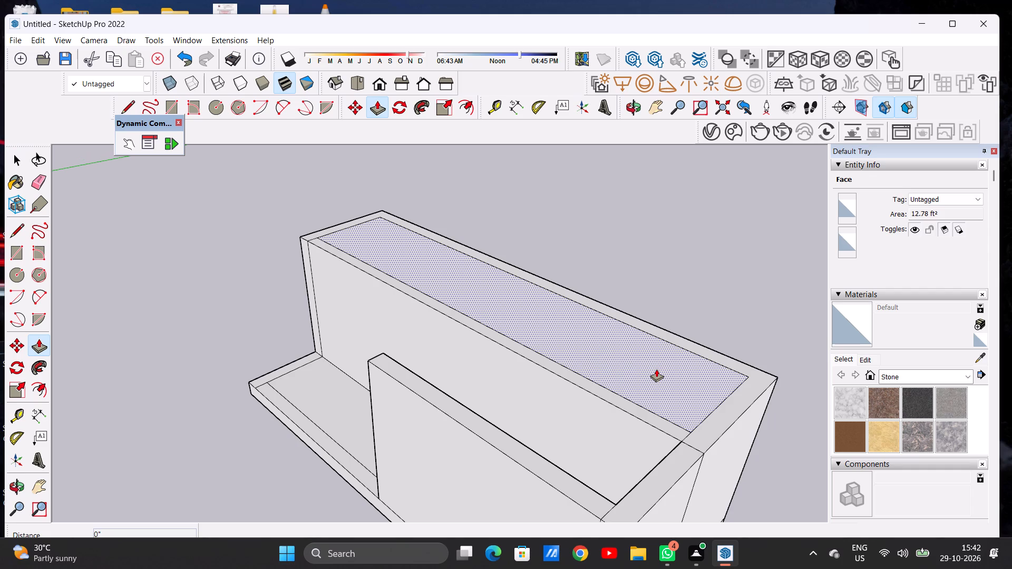
click(656, 369)
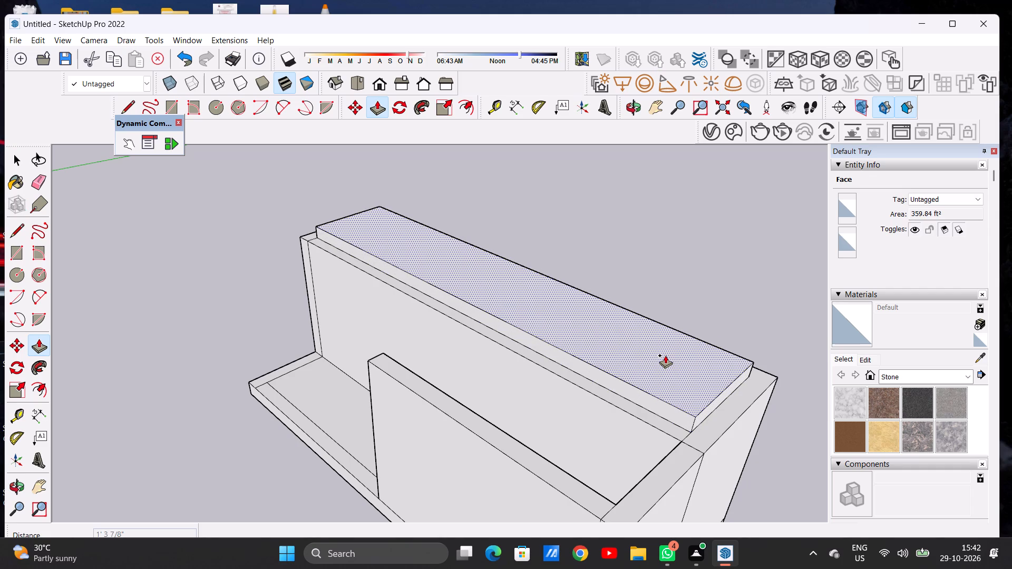
click(665, 355)
key(space)
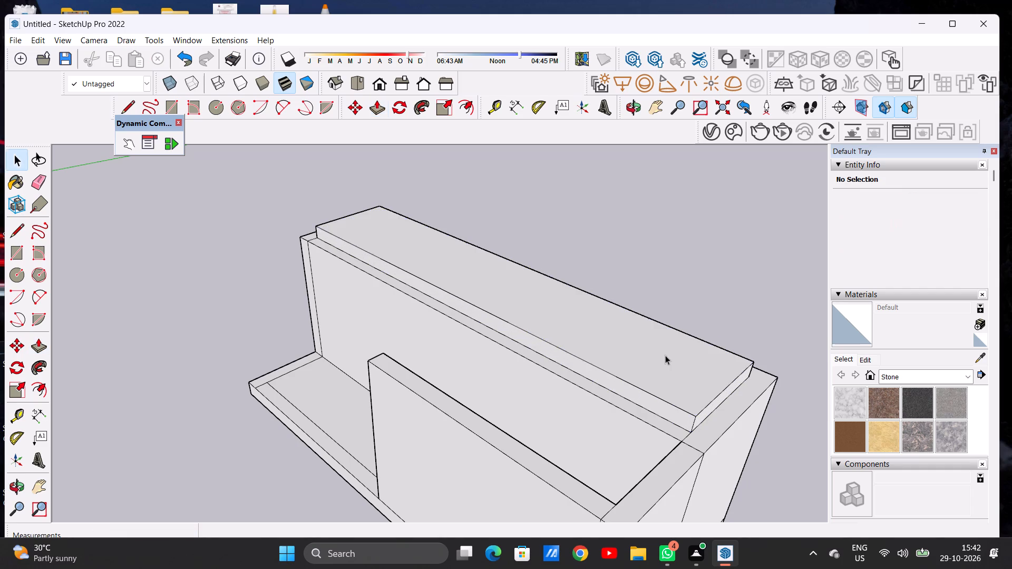
Push/Pull the roof slab's front side face forward about 8' 6 9/16" to the partial front wall's inner edge.
key(p)
scroll(676, 414, up, 3)
scroll(676, 414, down, 1)
scroll(676, 414, up, 4)
click(684, 413)
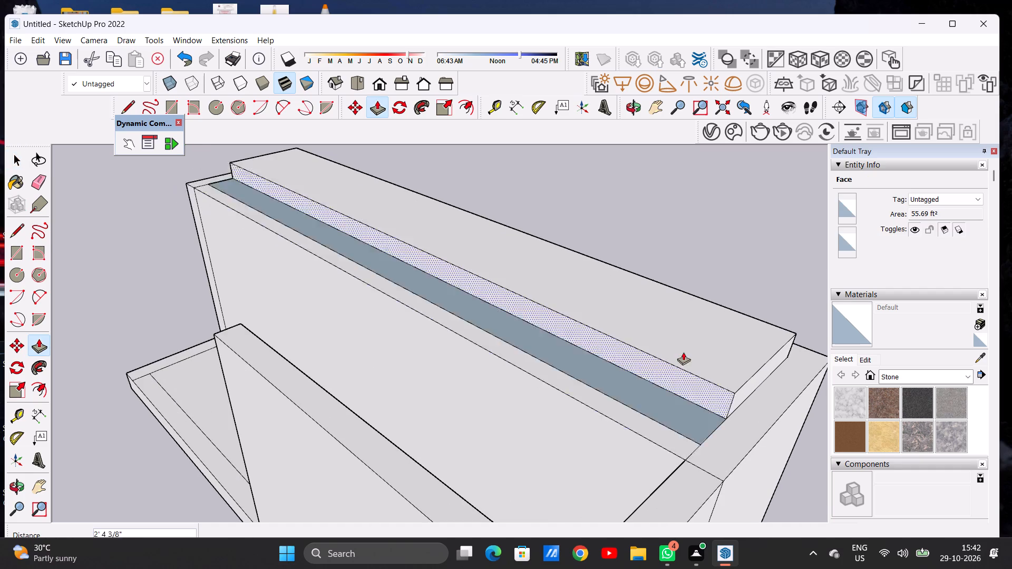
scroll(683, 352, down, 13)
scroll(663, 383, up, 4)
scroll(660, 389, down, 1)
scroll(655, 393, up, 3)
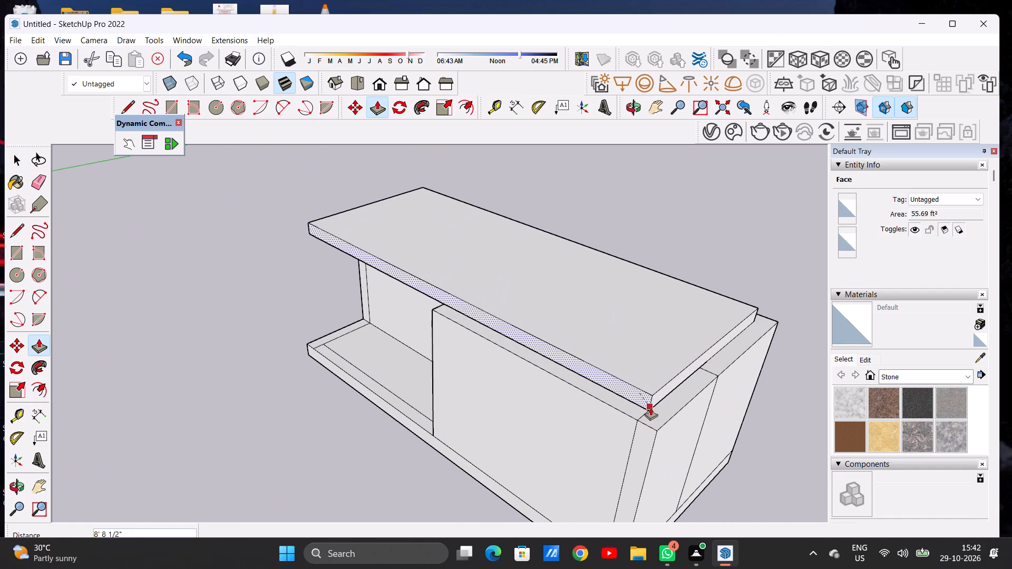
scroll(649, 405, up, 16)
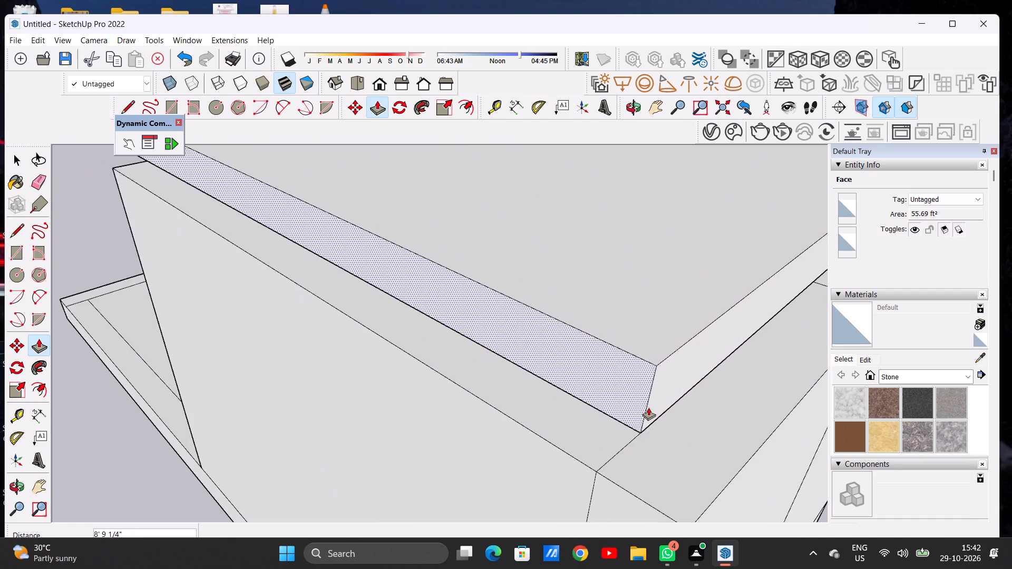
click(644, 436)
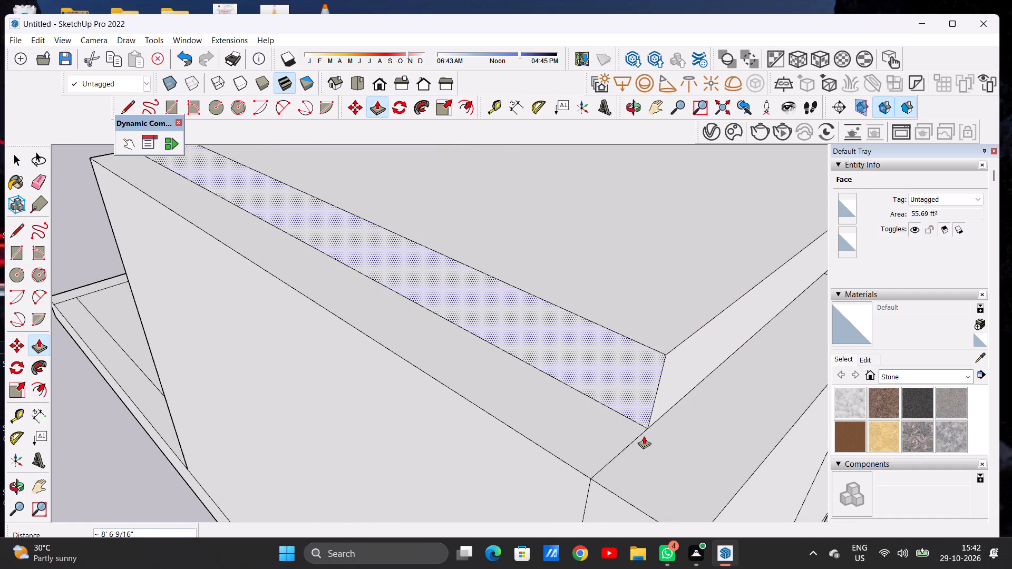
key(space)
Examine the extended roof slab over the walls and the open front area from near and far viewpoints.
scroll(647, 417, down, 2)
scroll(645, 421, up, 1)
scroll(645, 421, down, 17)
scroll(631, 419, up, 1)
scroll(624, 426, down, 3)
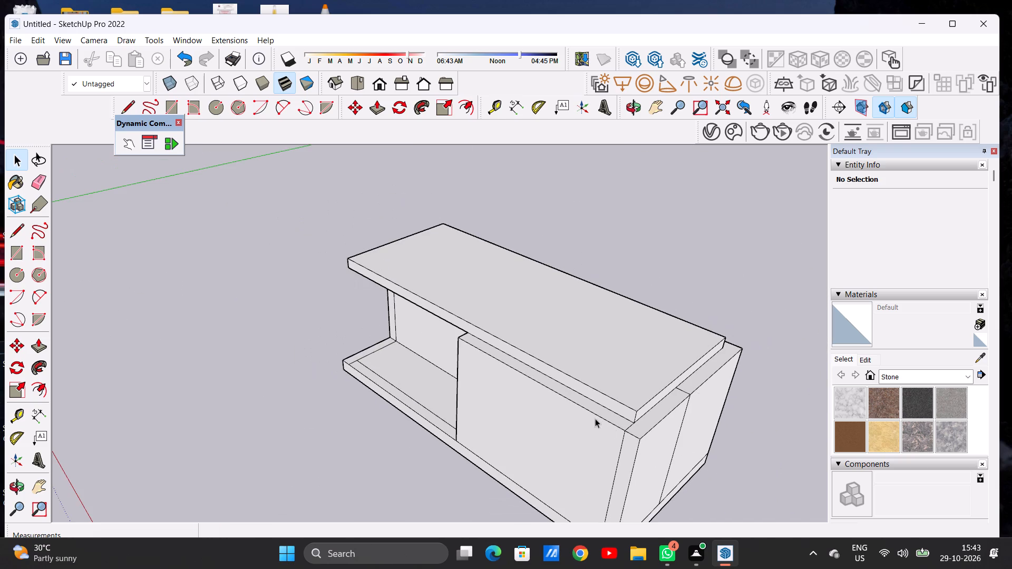
middle_drag(564, 417, 694, 379)
scroll(545, 409, down, 7)
middle_drag(542, 409, 595, 370)
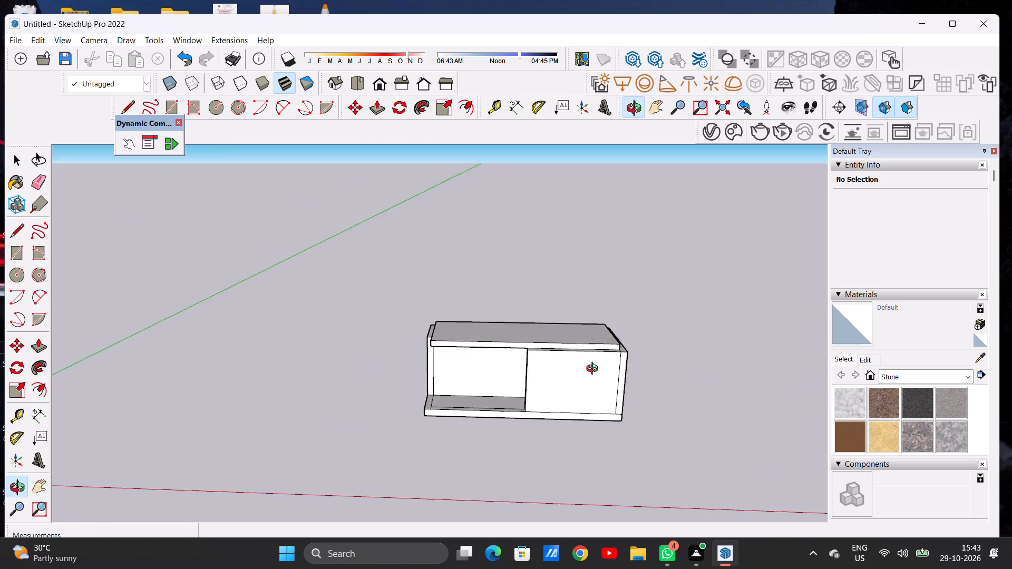
Push/Pull the front end face of the side wall beside the open front area forward about 7' 4 1/4" to the roof slab's front corner.
middle_drag(595, 370, 609, 325)
scroll(587, 344, up, 9)
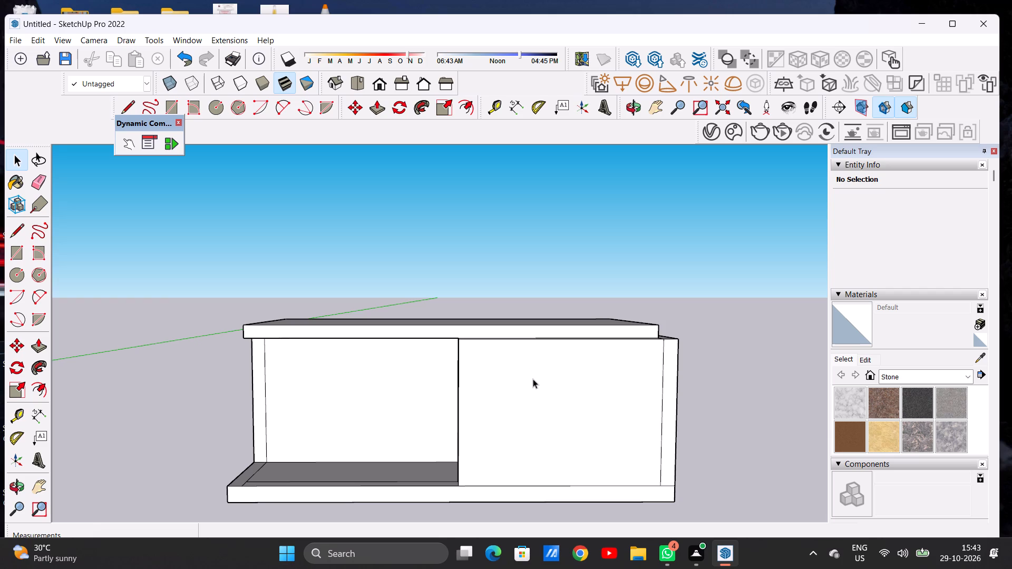
middle_drag(542, 349, 557, 419)
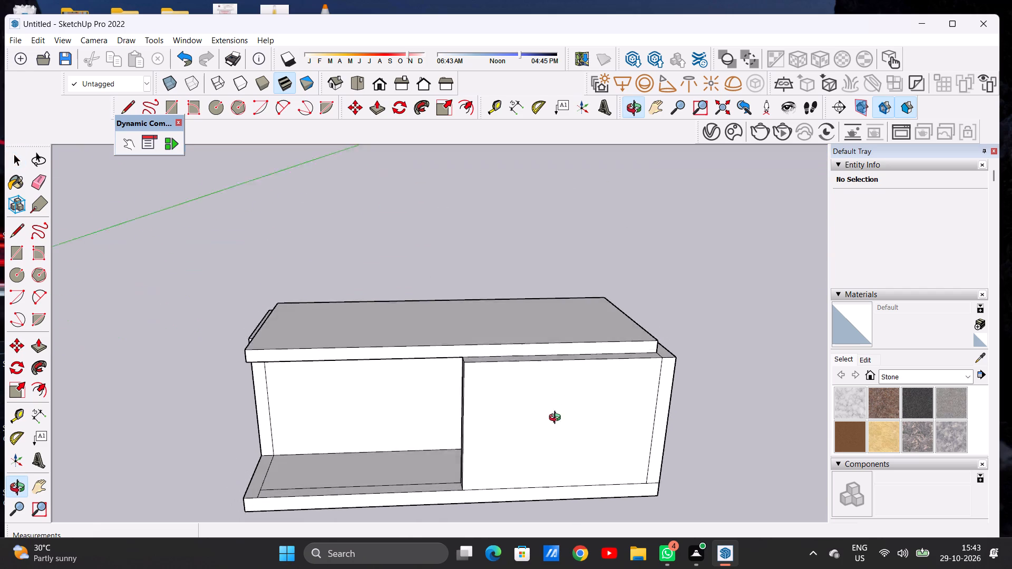
middle_drag(557, 419, 559, 451)
scroll(586, 403, down, 7)
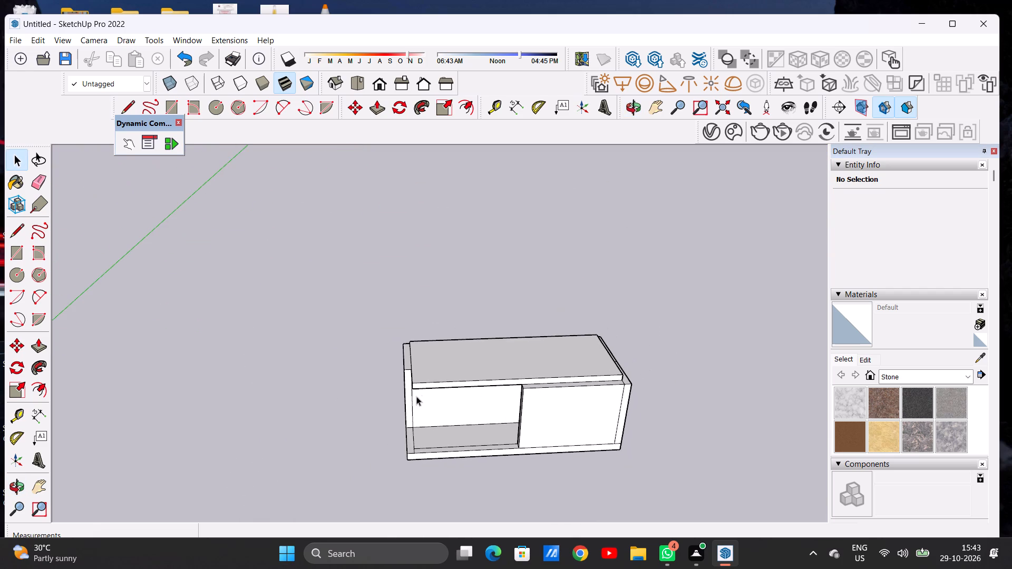
middle_drag(419, 397, 492, 385)
scroll(424, 390, up, 7)
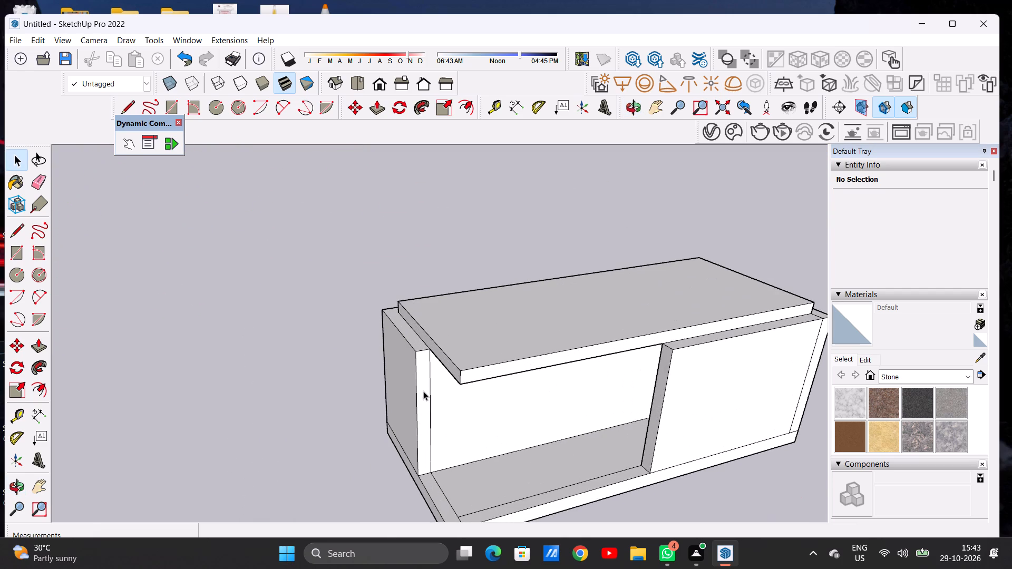
key(p)
scroll(431, 356, up, 5)
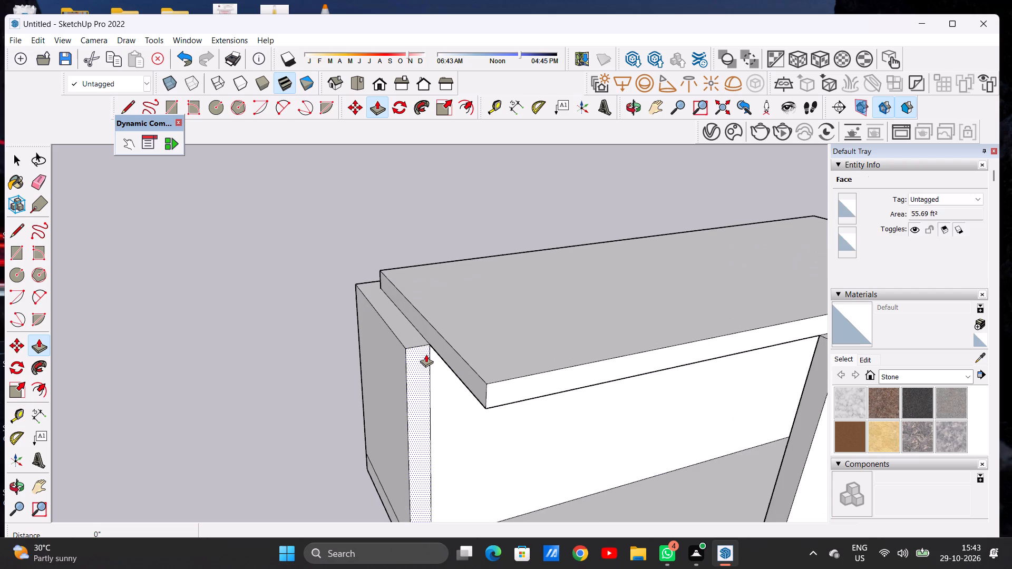
click(426, 354)
click(491, 380)
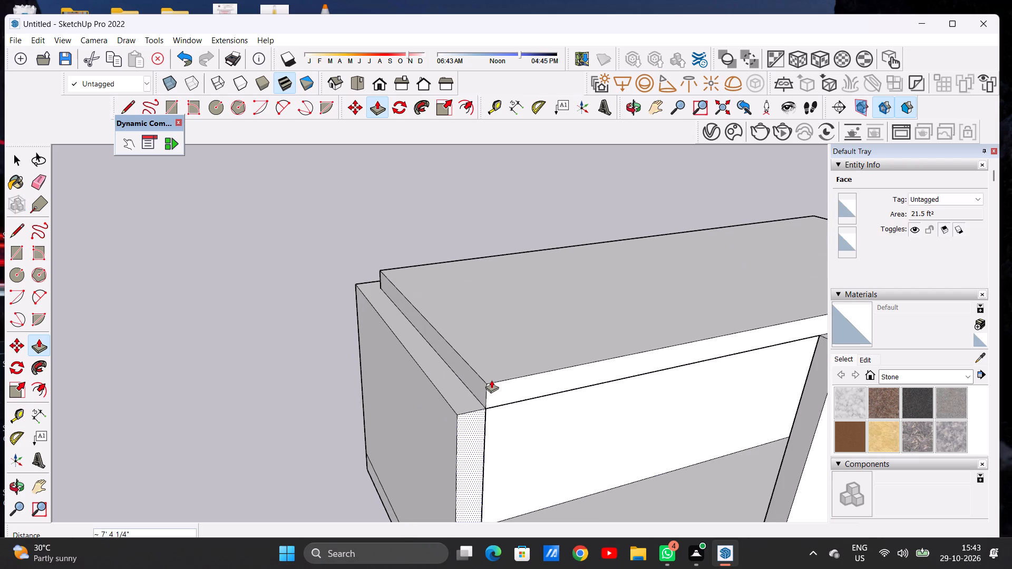
key(space)
Examine the extended side wall, the open front area and the roof slab's front edge from several angles and distances.
scroll(487, 394, down, 20)
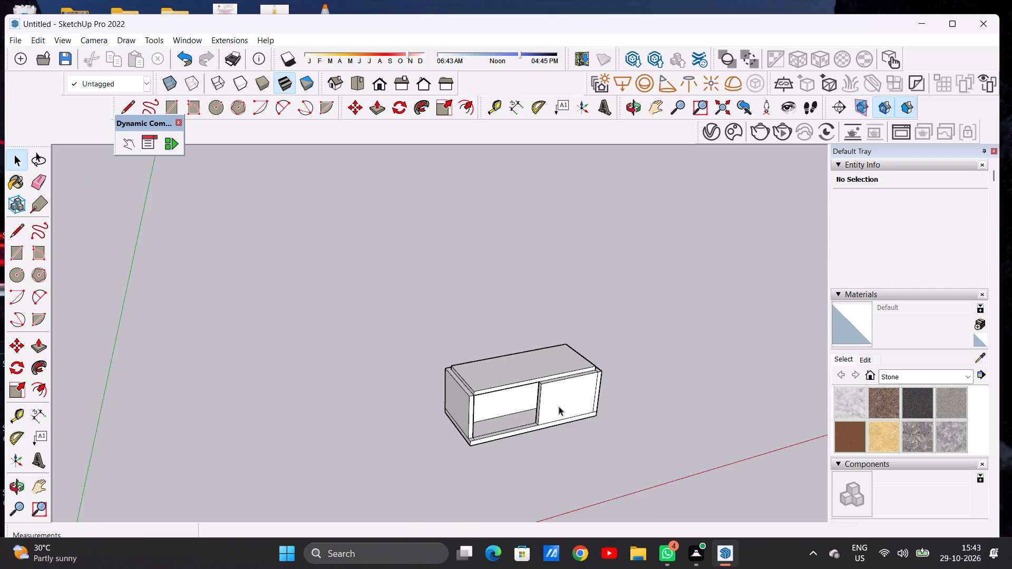
middle_drag(550, 406, 475, 337)
scroll(442, 396, up, 6)
middle_drag(542, 412, 542, 375)
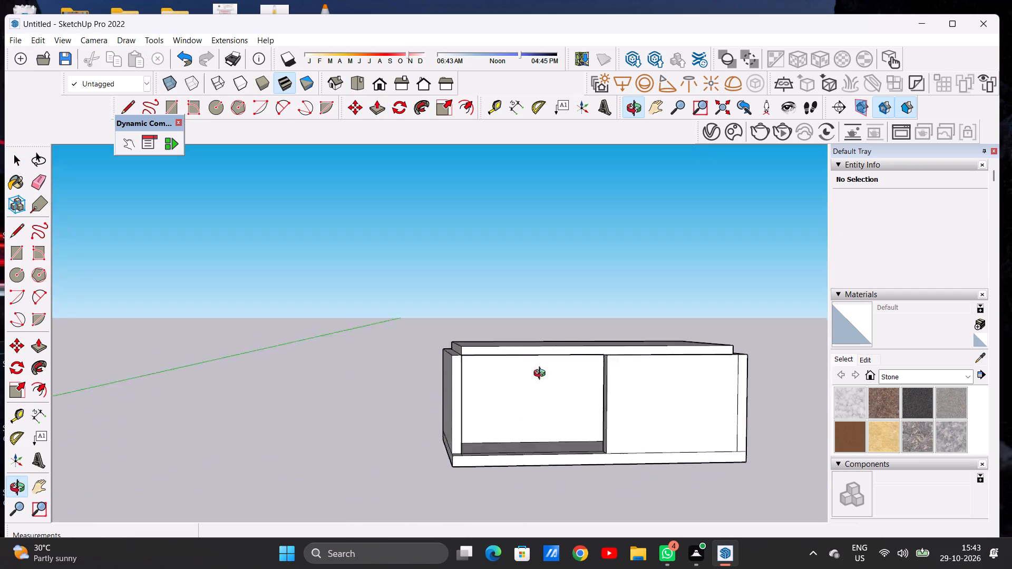
middle_drag(542, 375, 522, 466)
scroll(521, 465, up, 1)
scroll(444, 445, down, 4)
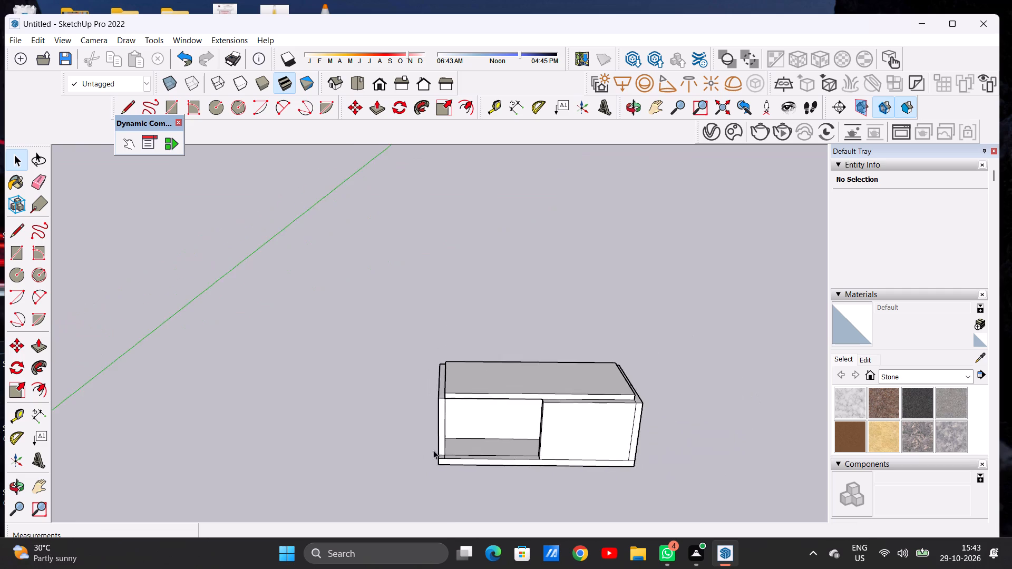
scroll(433, 450, down, 7)
scroll(492, 417, down, 7)
scroll(449, 450, up, 20)
scroll(449, 450, up, 5)
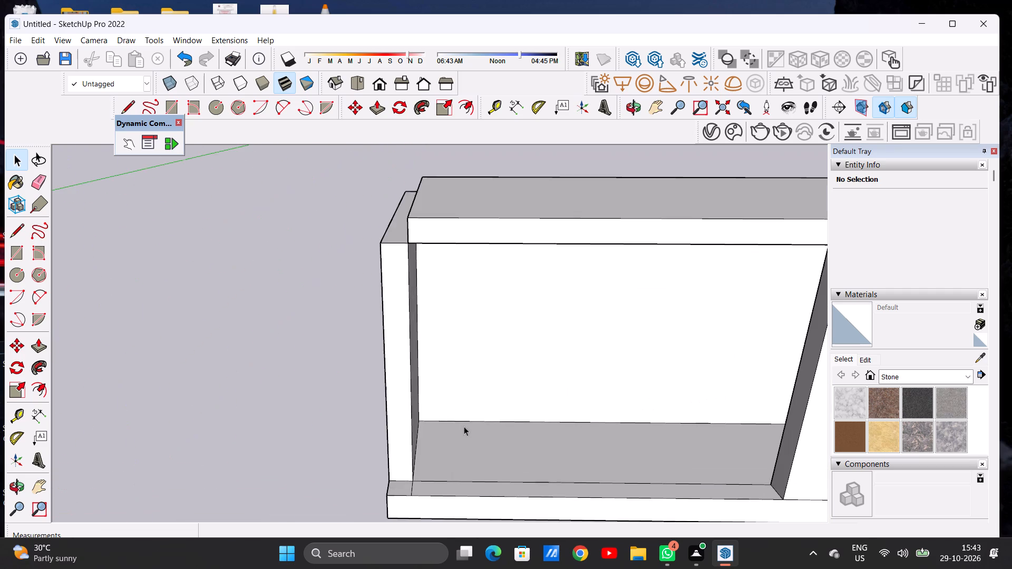
middle_drag(499, 447, 550, 425)
scroll(368, 450, down, 8)
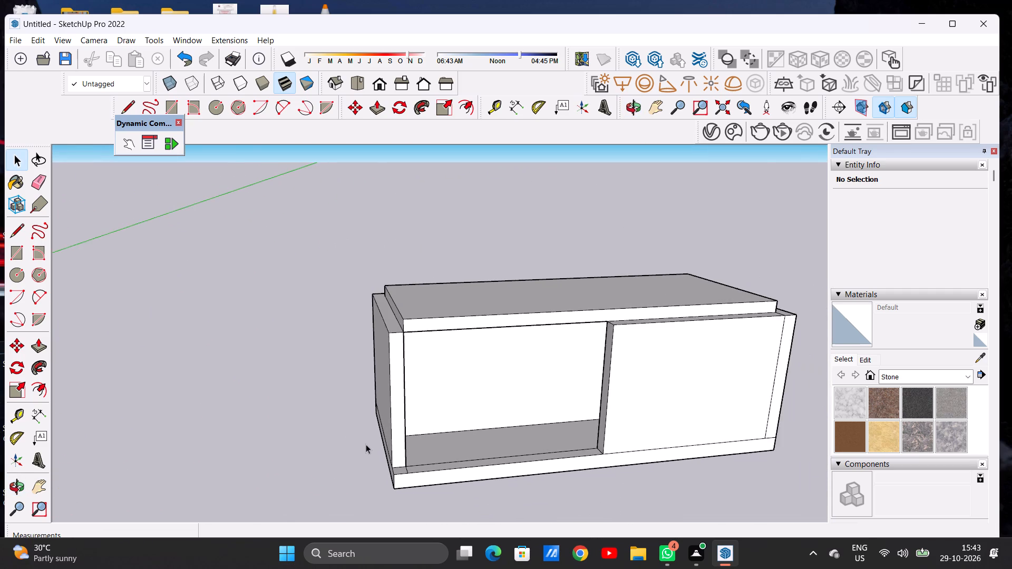
scroll(366, 444, down, 1)
middle_drag(388, 433, 350, 444)
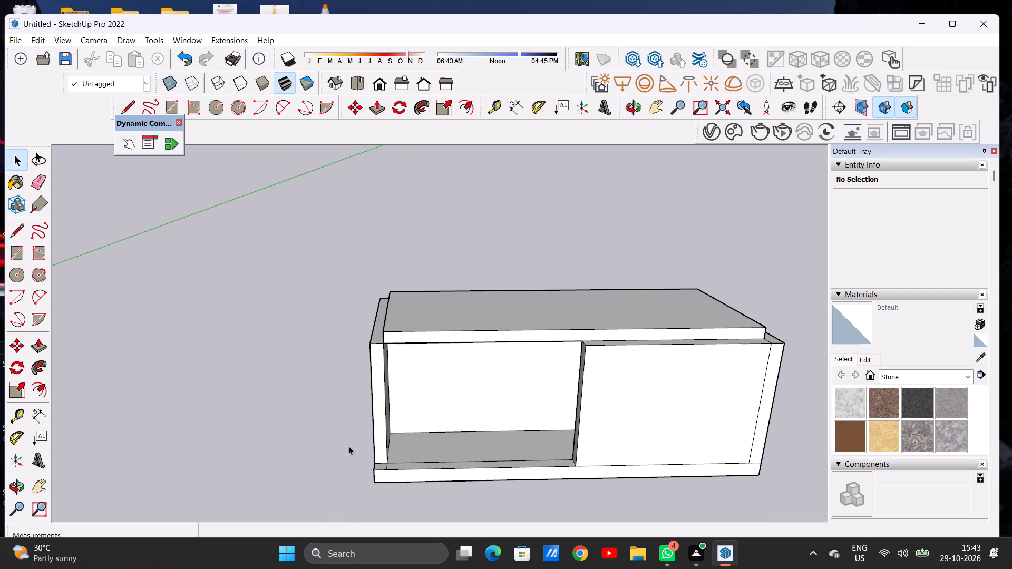
scroll(406, 328, up, 11)
scroll(385, 367, down, 14)
middle_drag(413, 396, 356, 396)
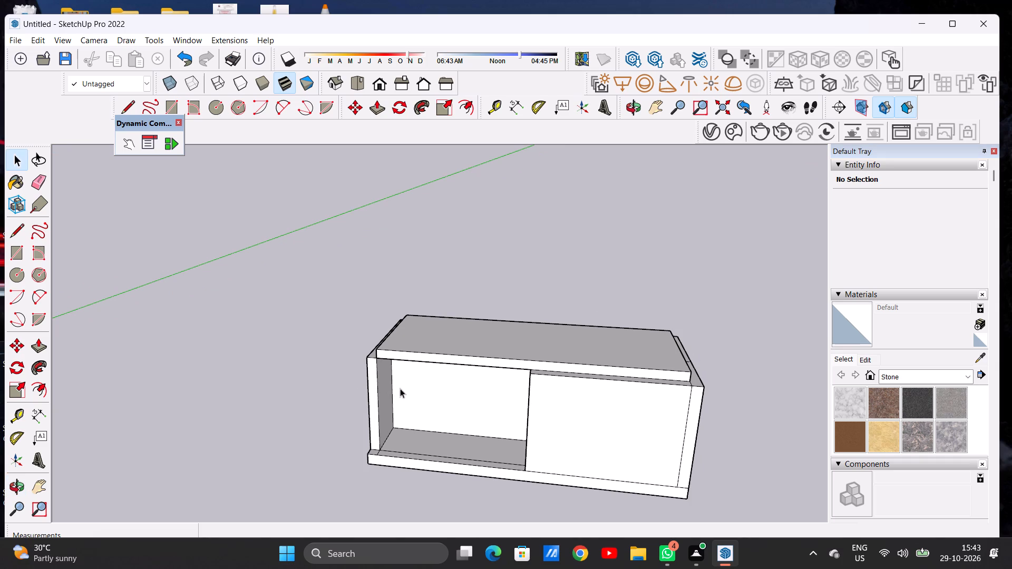
middle_drag(426, 380, 474, 371)
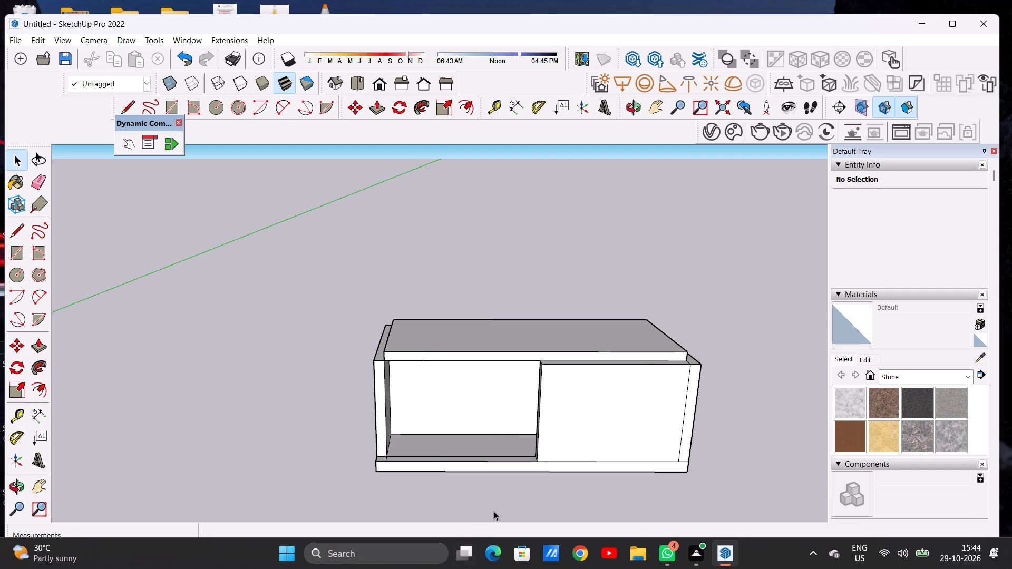
scroll(431, 379, down, 11)
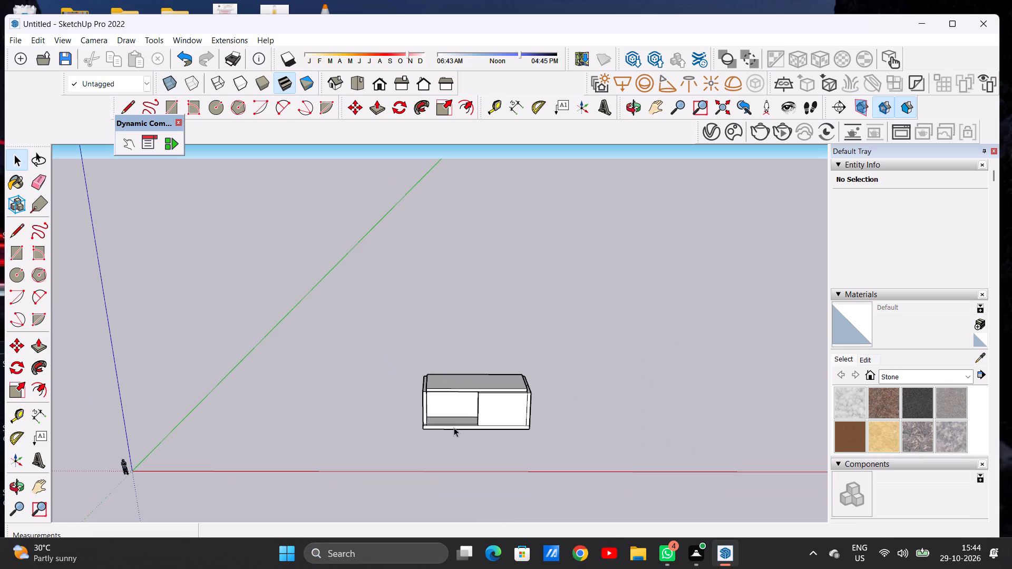
scroll(446, 393, up, 8)
scroll(554, 418, up, 8)
middle_drag(627, 403, 620, 364)
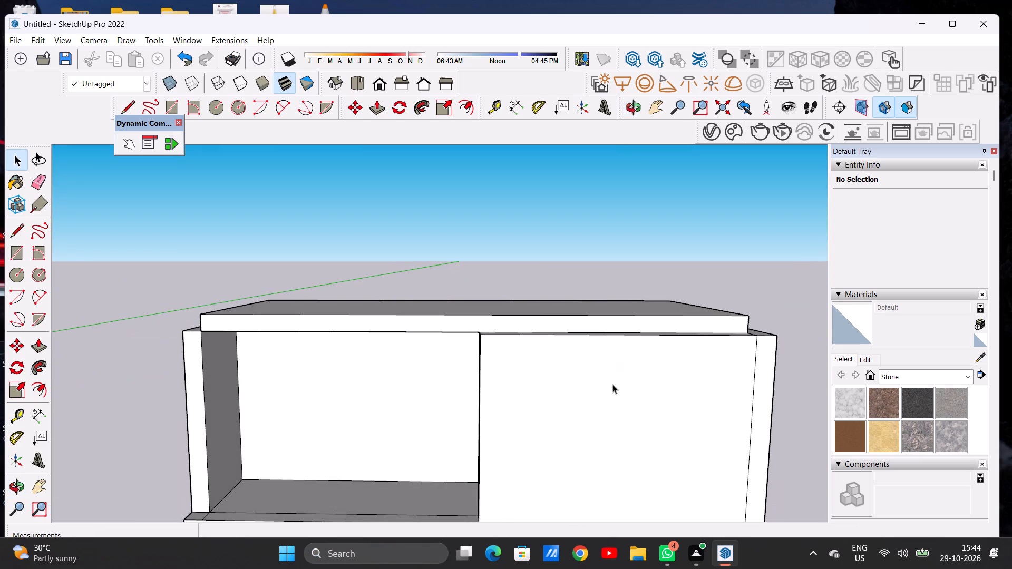
scroll(614, 393, down, 11)
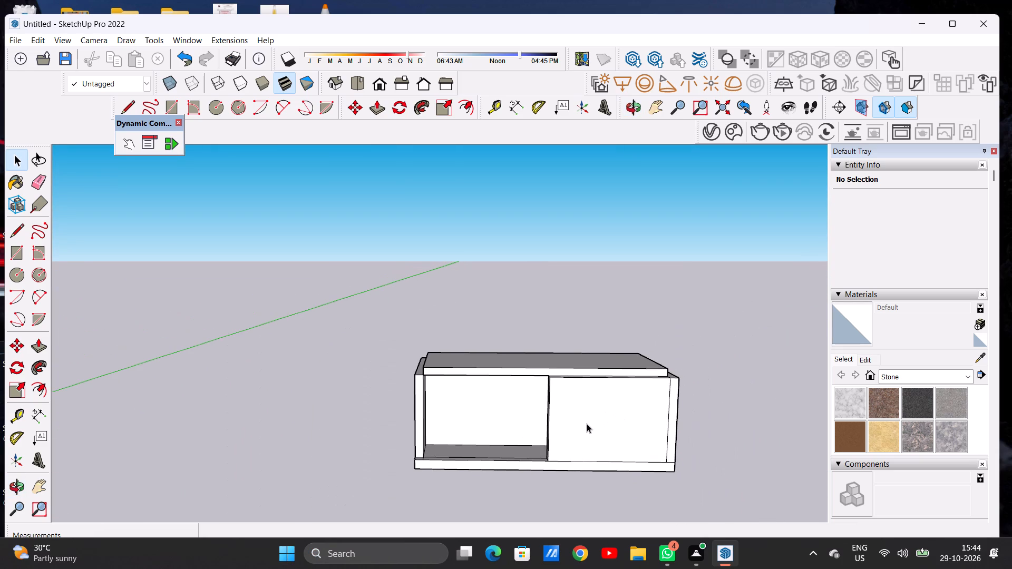
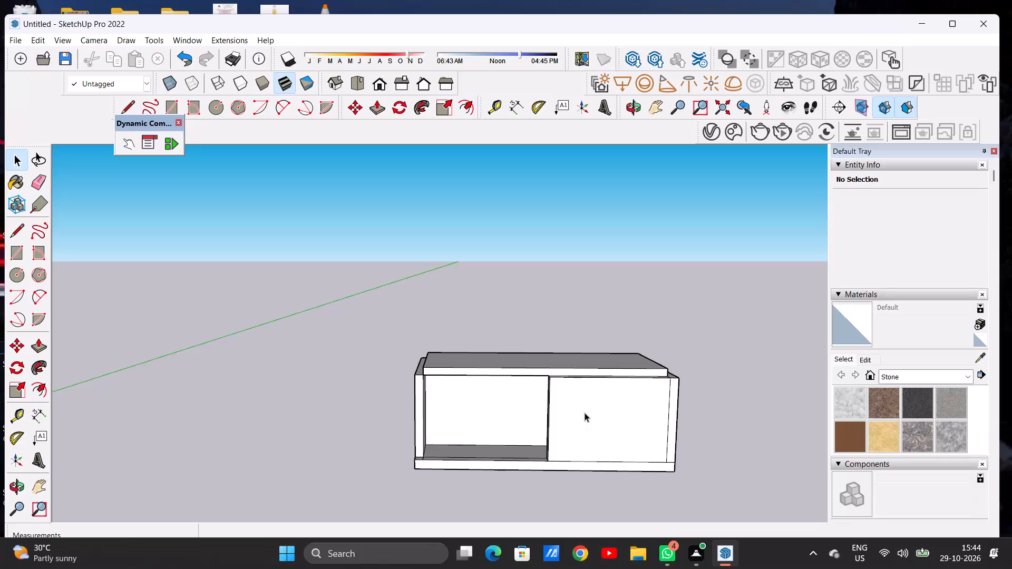
Erase the leftover edge crossing the top face of the side wall beside the partial front wall.
scroll(607, 424, down, 7)
middle_drag(607, 371, 601, 443)
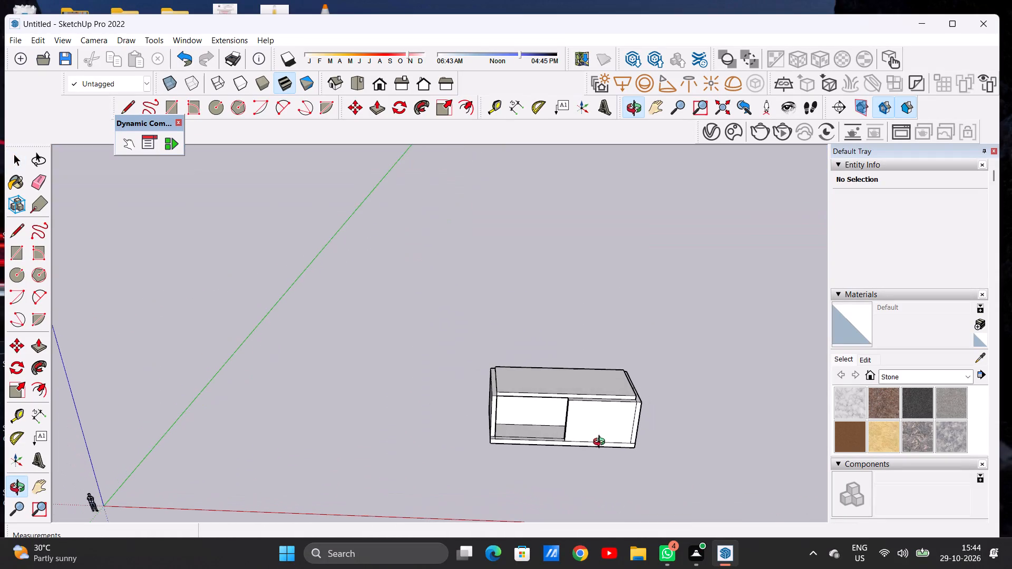
middle_drag(601, 443, 599, 437)
scroll(517, 363, up, 11)
middle_drag(673, 407, 665, 374)
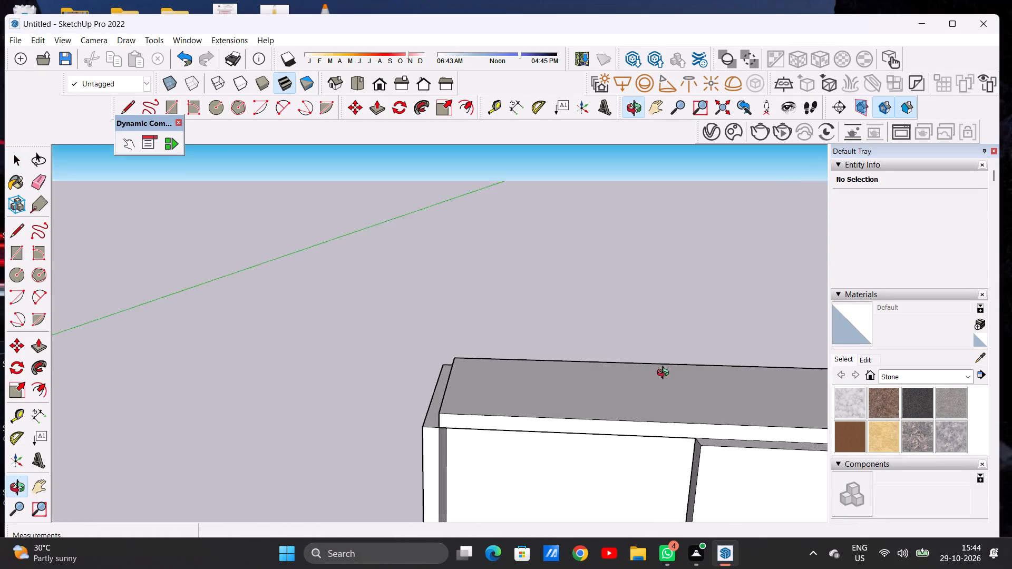
middle_drag(665, 374, 672, 436)
scroll(491, 423, down, 10)
scroll(620, 440, up, 2)
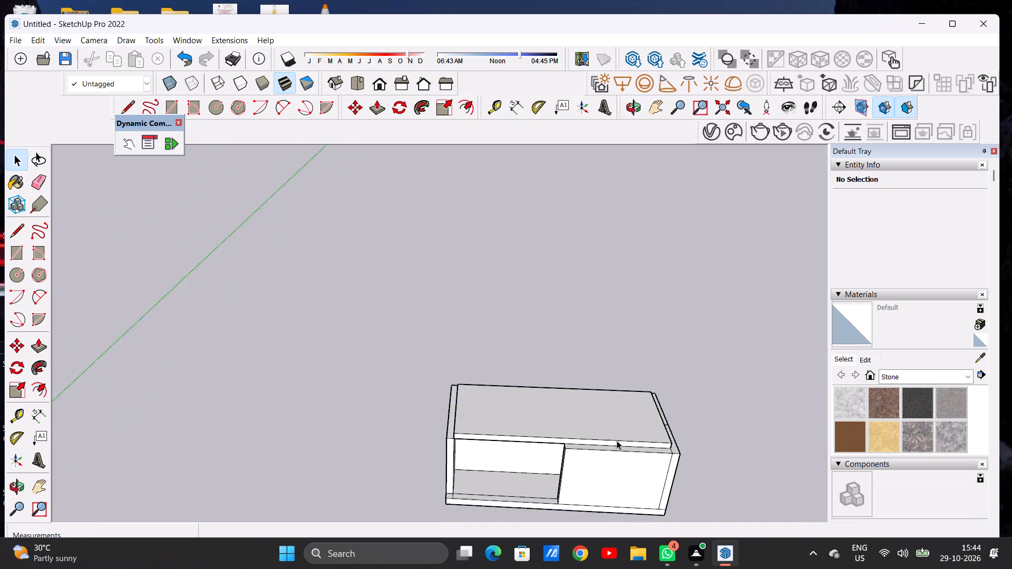
scroll(617, 440, up, 5)
middle_drag(717, 416, 697, 421)
scroll(698, 422, up, 2)
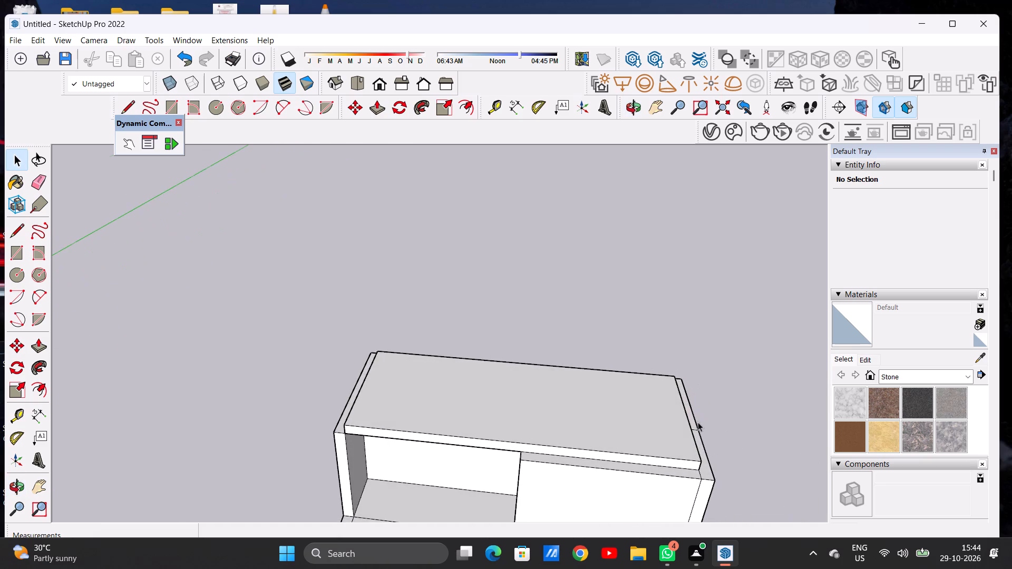
scroll(698, 422, up, 9)
scroll(686, 441, down, 1)
scroll(690, 439, up, 8)
key(e)
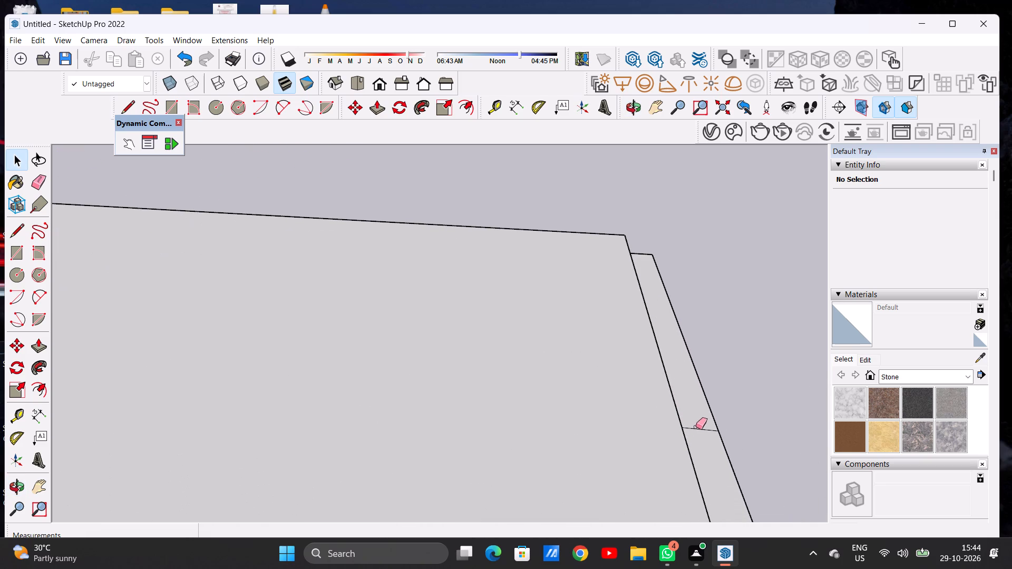
drag(697, 431, 699, 438)
drag(706, 410, 712, 431)
key(space)
Examine the side wall tops, roof slab edges, open front area and partial front wall from several angles and distances.
scroll(674, 449, down, 5)
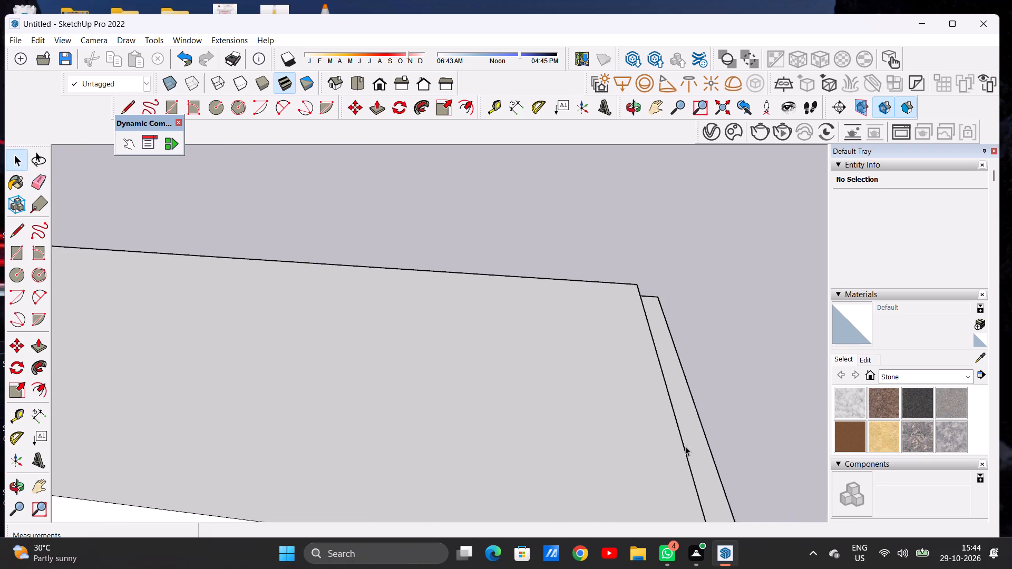
scroll(666, 425, up, 1)
scroll(667, 425, down, 1)
scroll(670, 425, up, 1)
scroll(672, 426, down, 20)
scroll(672, 426, down, 5)
middle_drag(653, 458, 662, 407)
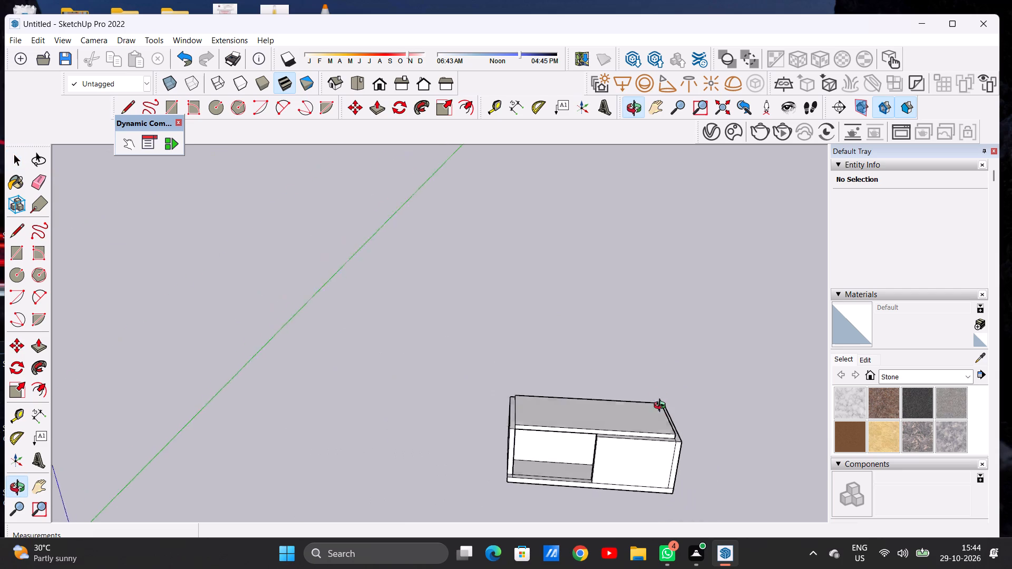
middle_drag(662, 407, 662, 379)
scroll(557, 455, up, 10)
scroll(577, 437, down, 1)
scroll(577, 437, up, 4)
middle_drag(550, 431, 762, 386)
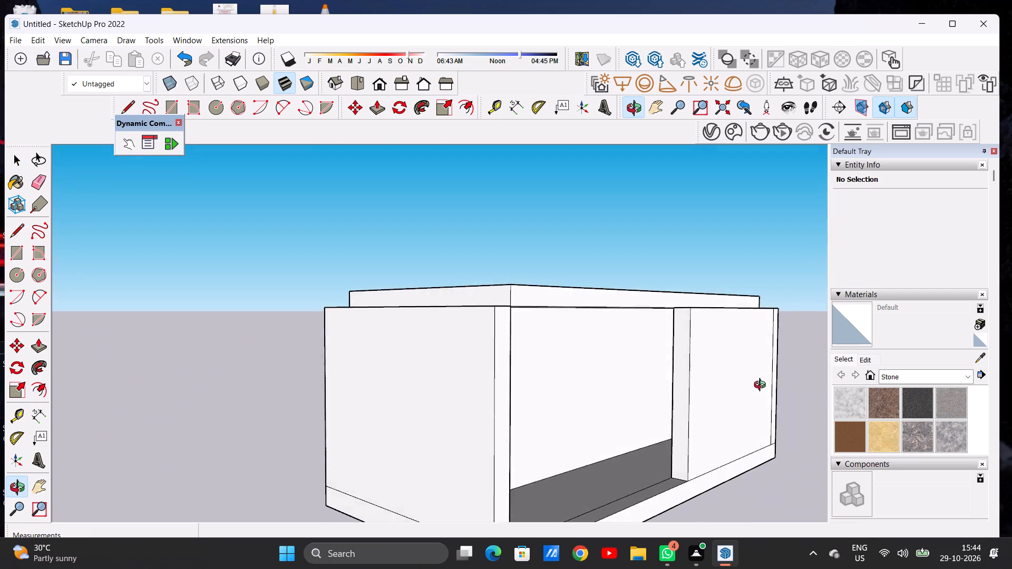
middle_drag(762, 386, 774, 375)
scroll(633, 377, up, 7)
middle_drag(630, 377, 576, 390)
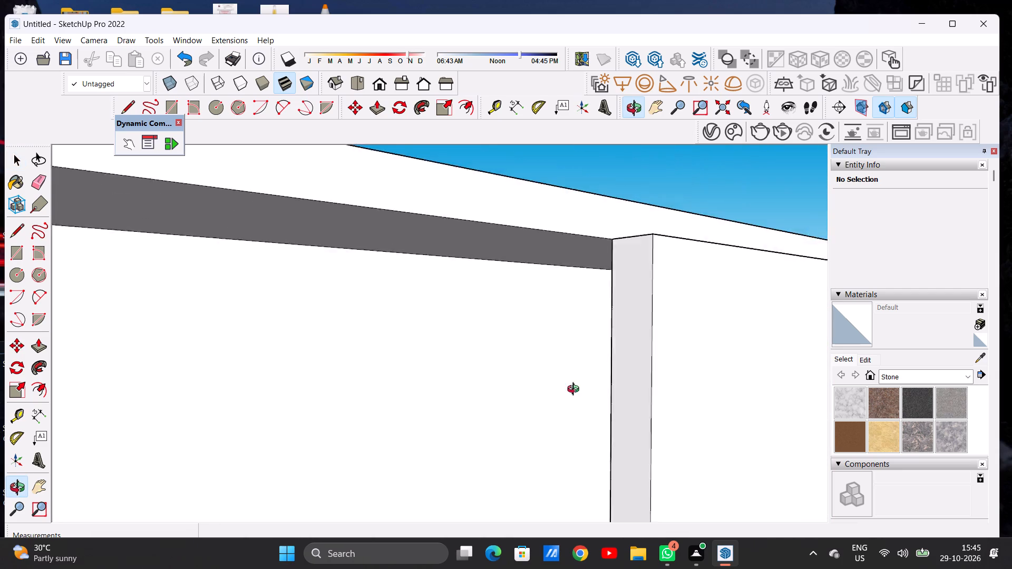
middle_drag(576, 390, 545, 396)
scroll(576, 416, down, 2)
scroll(577, 416, up, 1)
scroll(578, 416, down, 11)
scroll(596, 420, up, 2)
scroll(598, 421, down, 12)
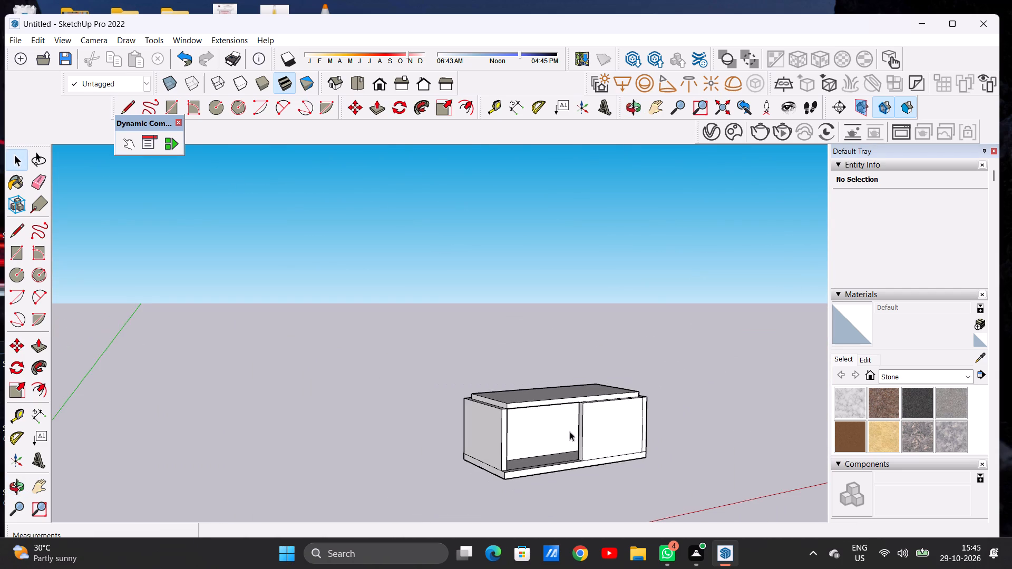
middle_drag(602, 435, 458, 470)
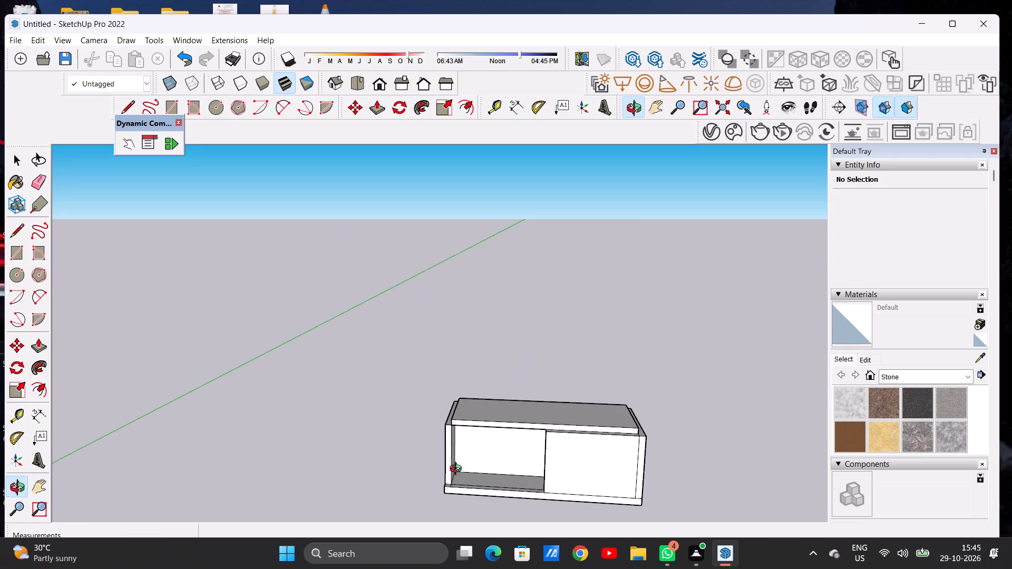
middle_drag(458, 470, 460, 474)
scroll(562, 385, down, 6)
scroll(576, 419, up, 7)
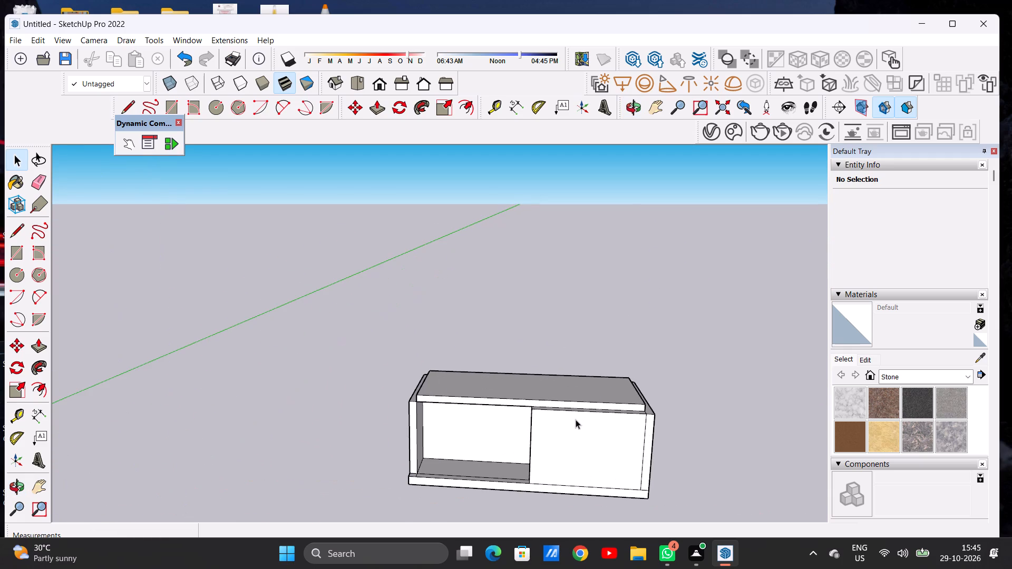
Push/Pull the connected top face of the rear and side walls upward 15' to form the upper storey walls.
key(p)
scroll(676, 390, up, 2)
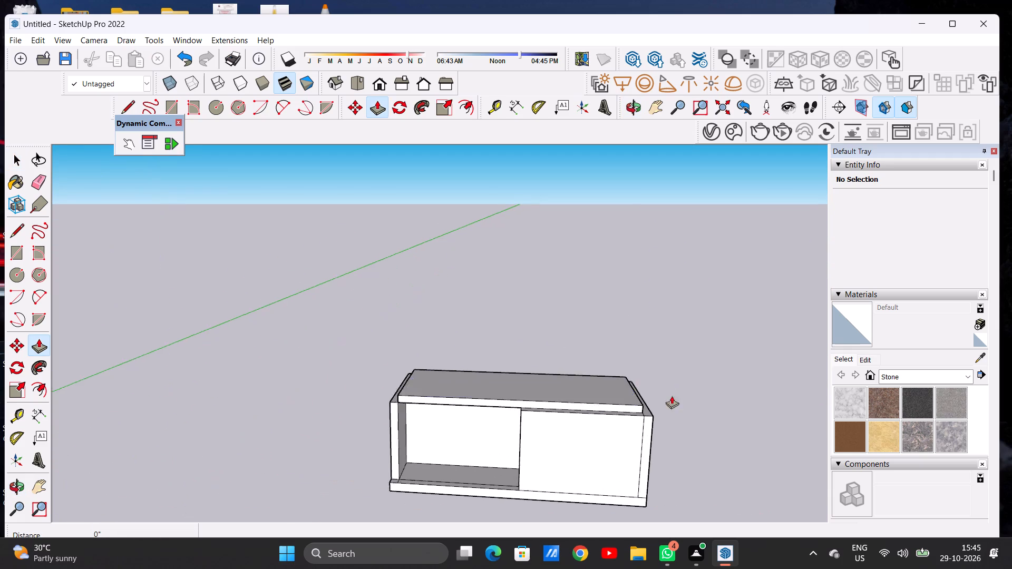
scroll(672, 396, up, 4)
scroll(629, 419, up, 1)
scroll(629, 419, down, 1)
scroll(629, 419, up, 17)
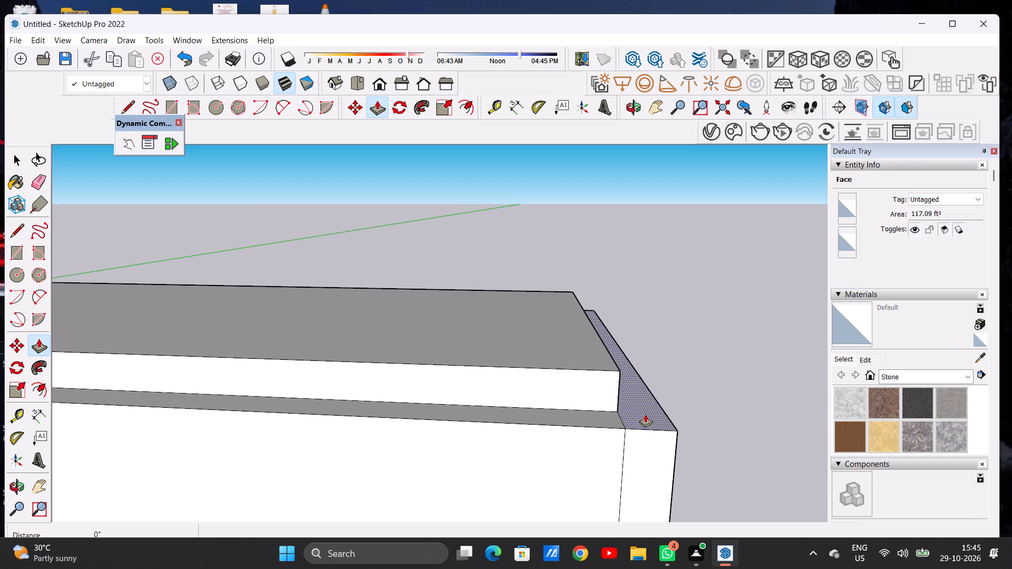
click(645, 414)
scroll(672, 340, down, 5)
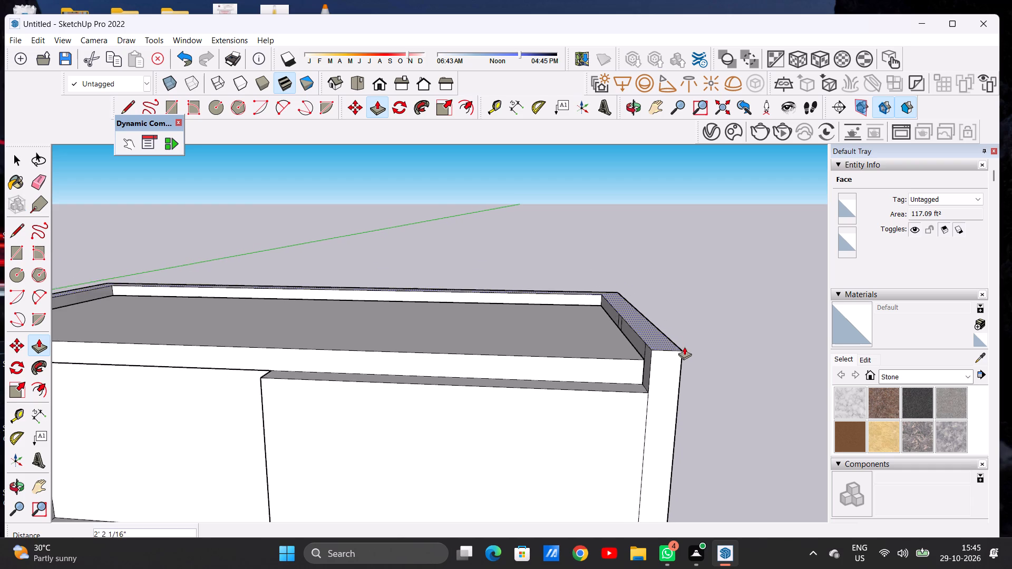
scroll(684, 347, down, 17)
scroll(688, 254, up, 8)
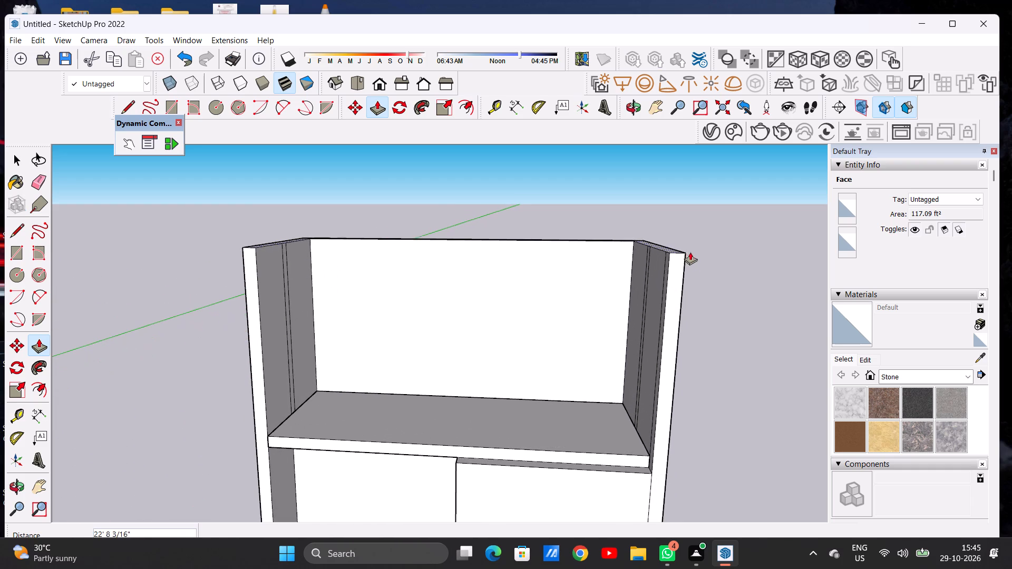
middle_drag(674, 302, 714, 259)
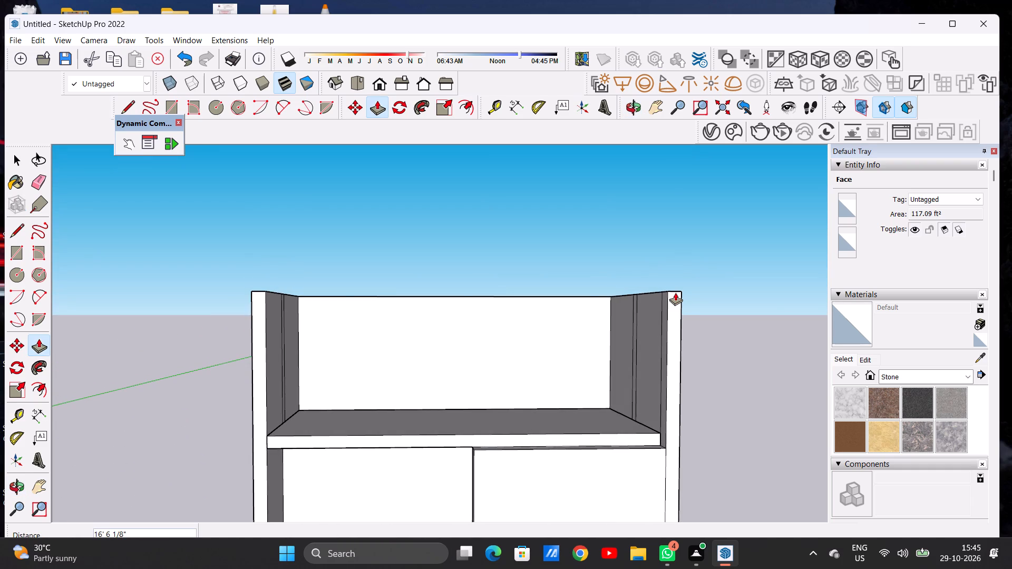
key(1)
text(5')
key(Return)
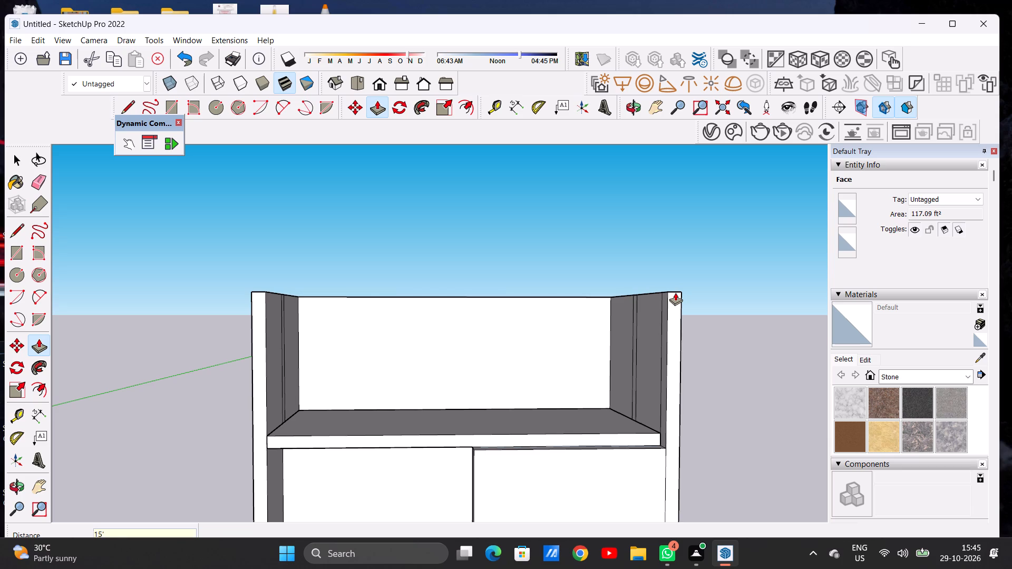
key(space)
Draw two parallel lines about 42' 1" long across the roof slab, joining the vertical edge lines on both side walls.
scroll(584, 346, down, 7)
scroll(583, 347, up, 1)
scroll(583, 347, down, 2)
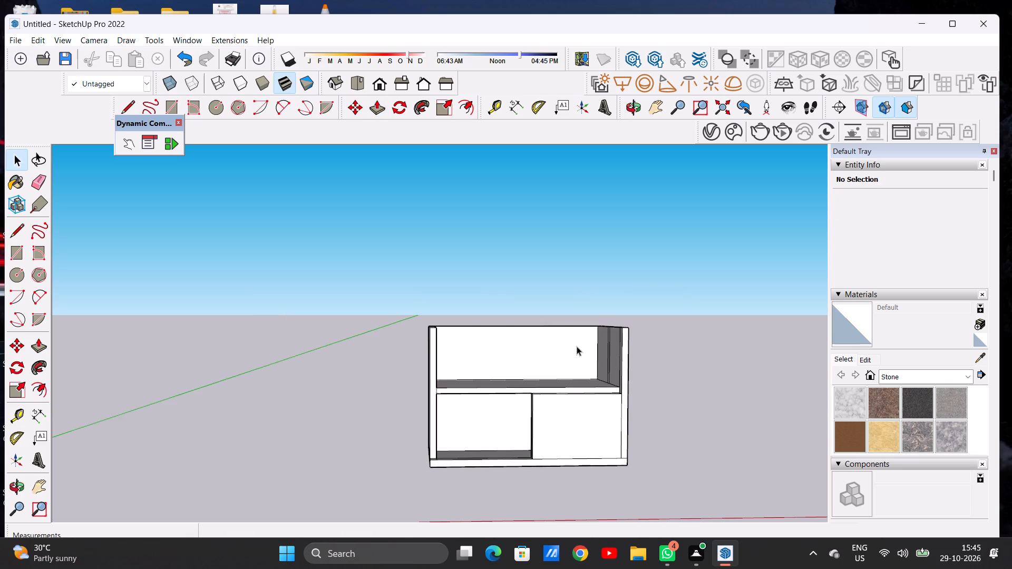
middle_drag(571, 346, 572, 406)
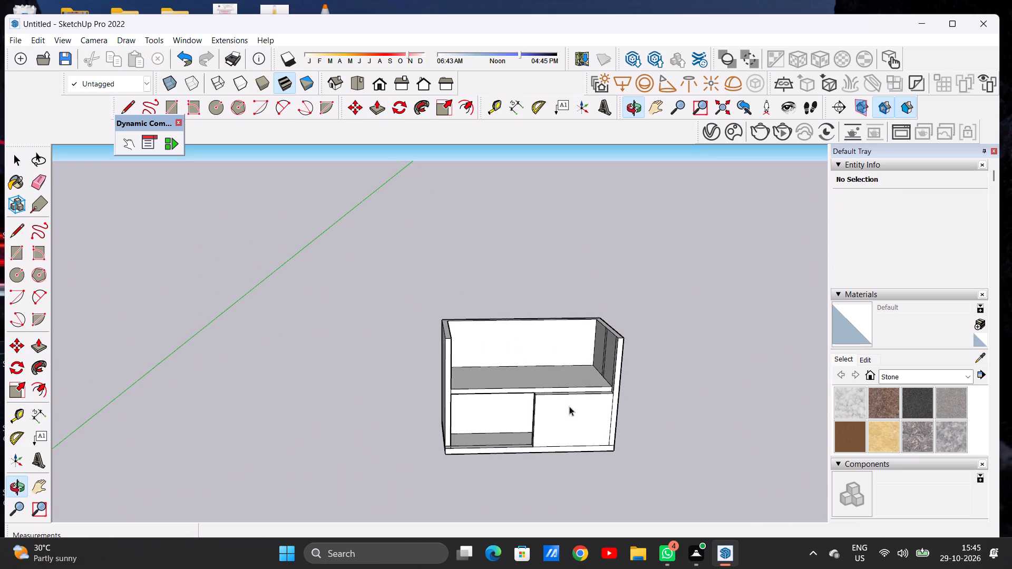
scroll(564, 374, up, 7)
middle_drag(558, 364, 542, 417)
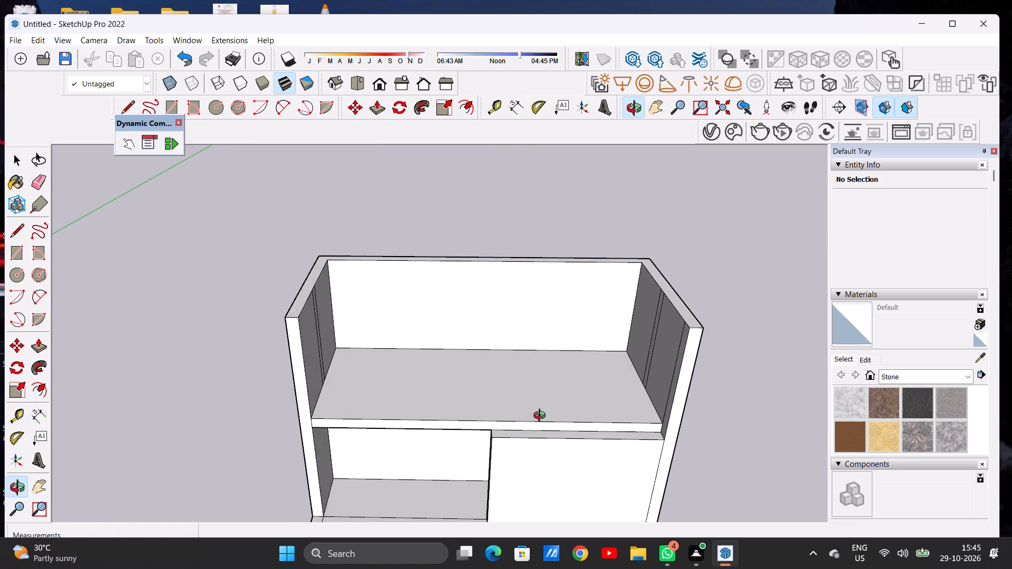
middle_drag(542, 417, 544, 426)
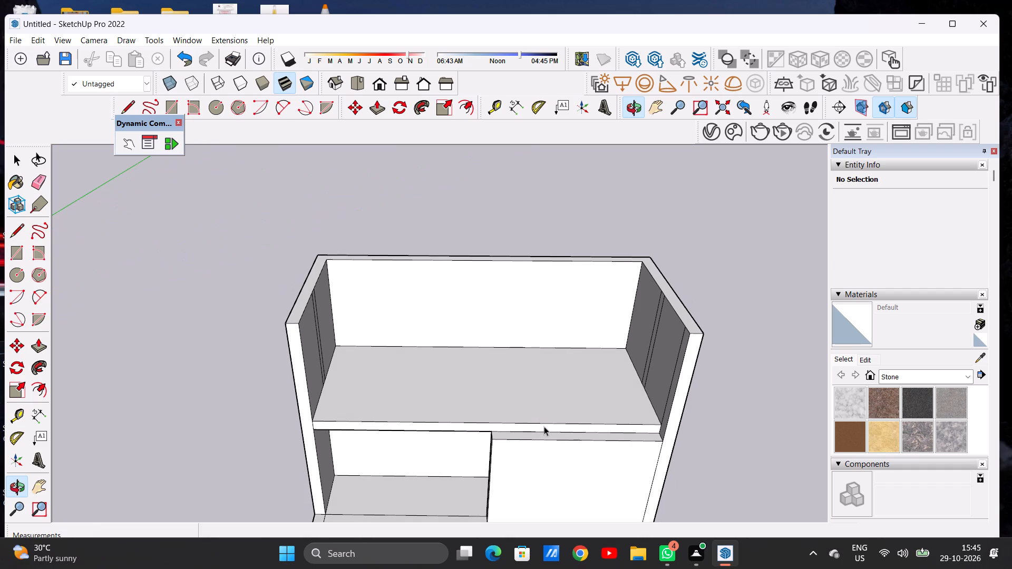
key(l)
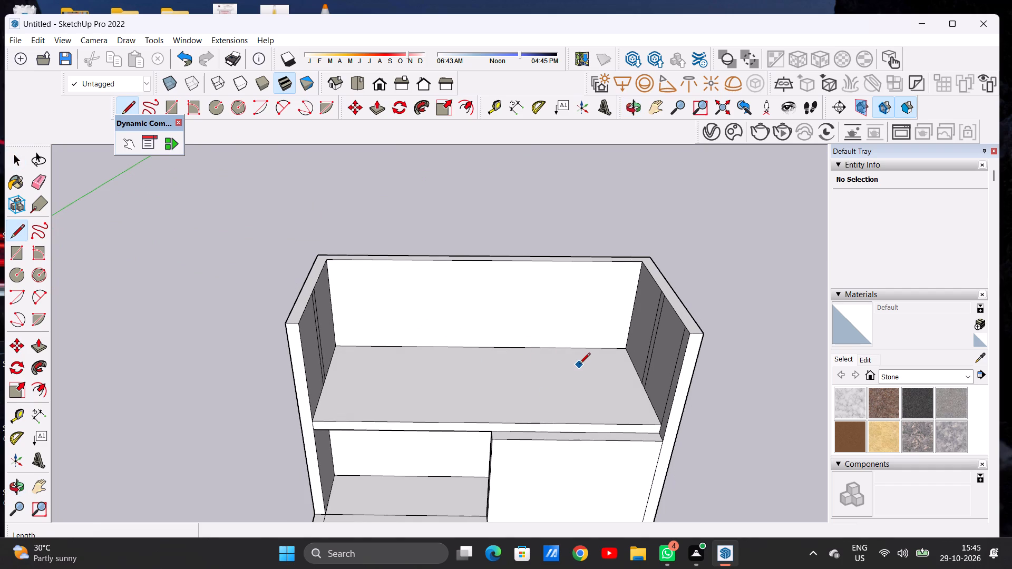
scroll(579, 365, up, 1)
scroll(579, 365, down, 1)
scroll(579, 365, up, 4)
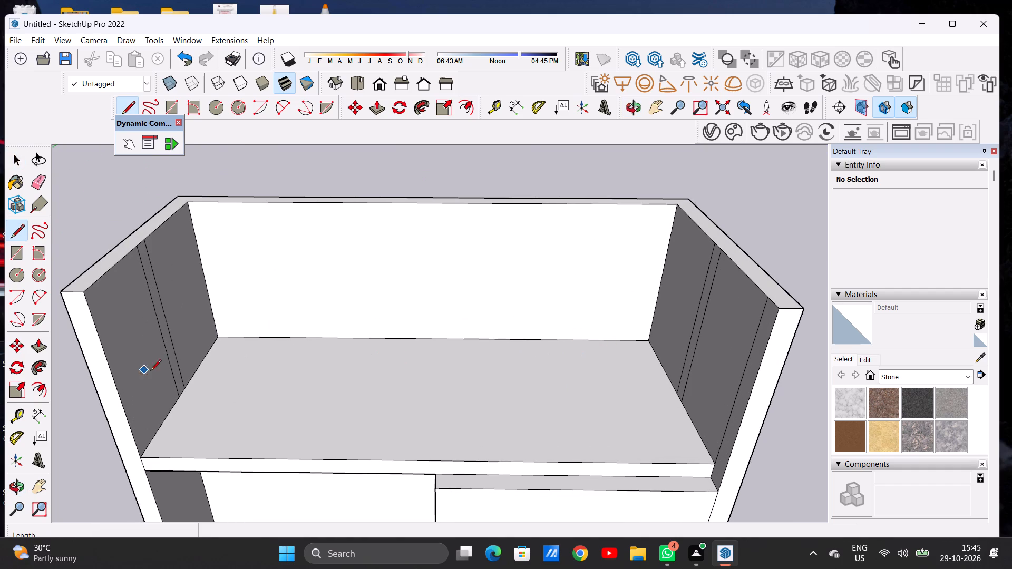
click(189, 385)
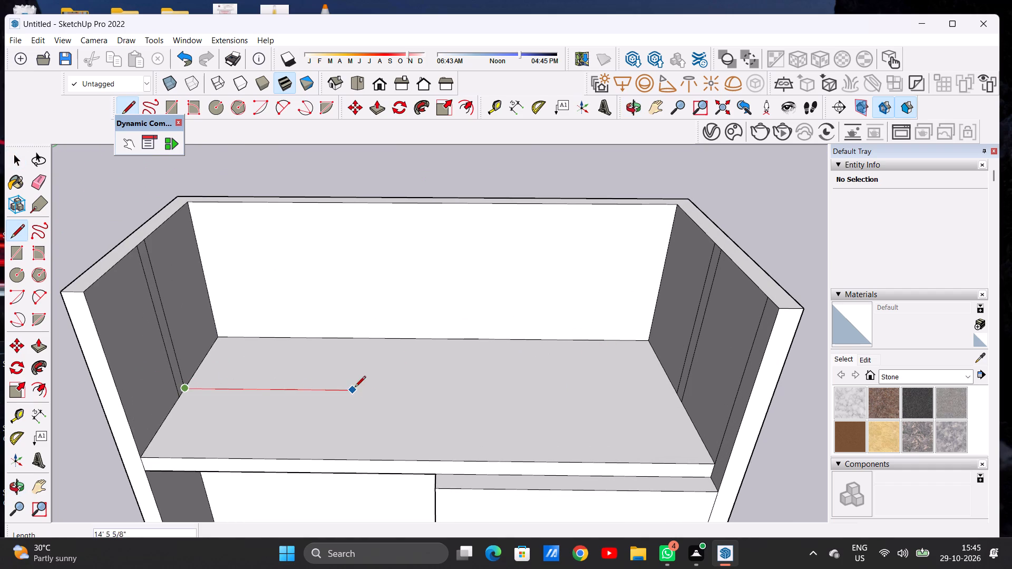
click(677, 394)
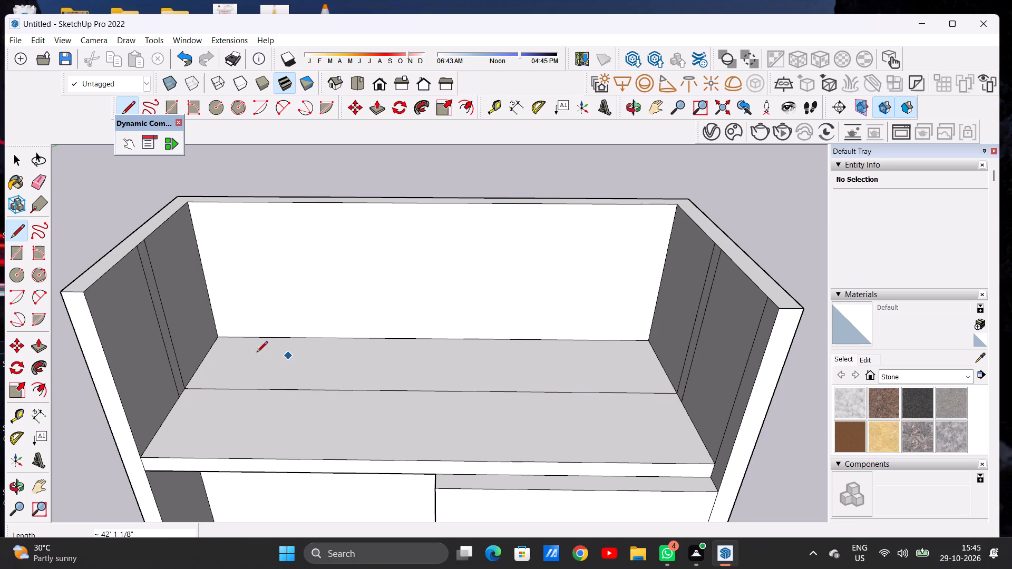
click(178, 395)
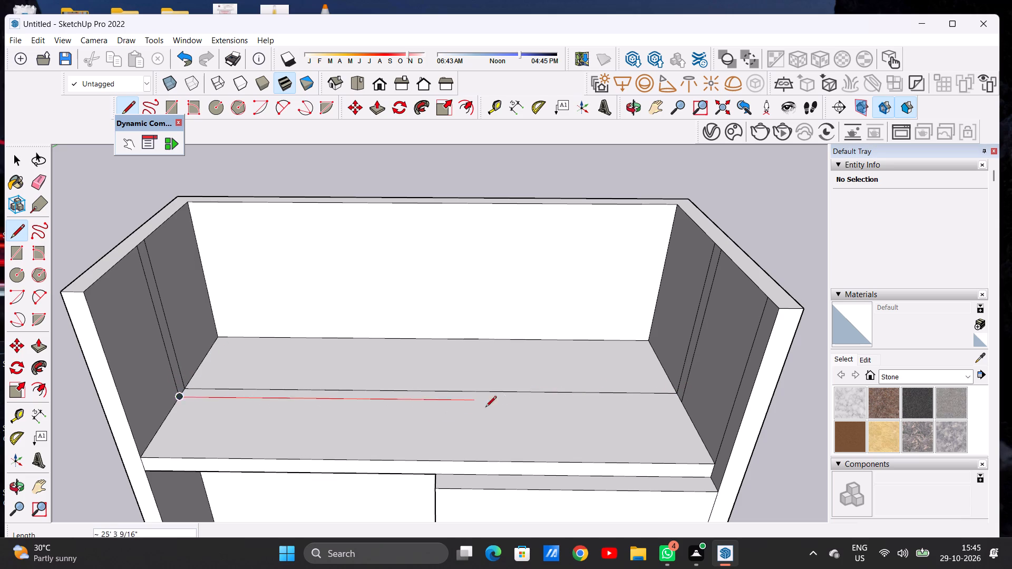
click(681, 402)
key(space)
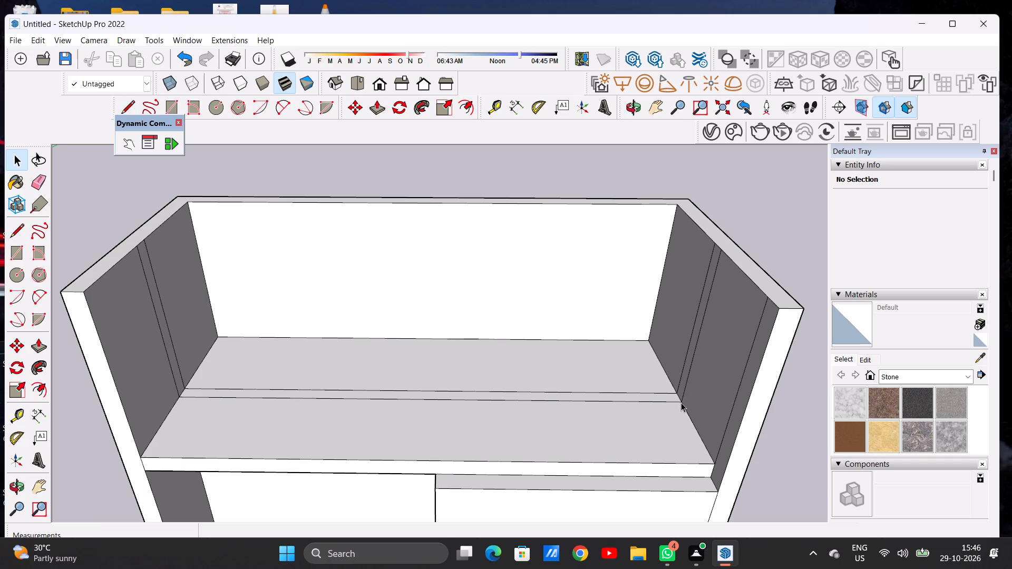
Push/Pull the narrow strip between the two lines up about 13' 8 1/8" to the tops of the side walls.
scroll(615, 418, down, 10)
scroll(636, 409, up, 7)
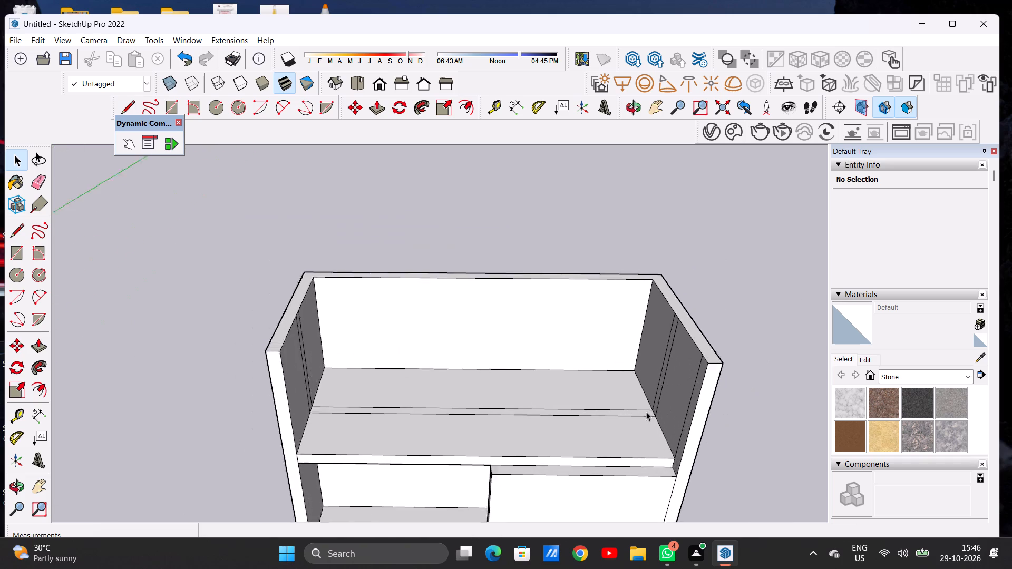
scroll(646, 411, up, 4)
key(p)
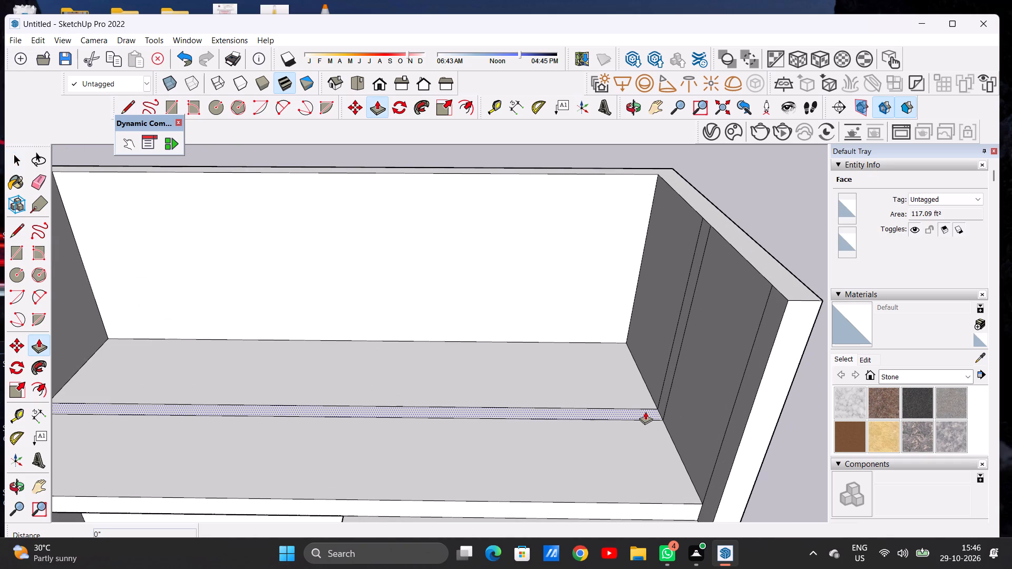
scroll(659, 408, up, 11)
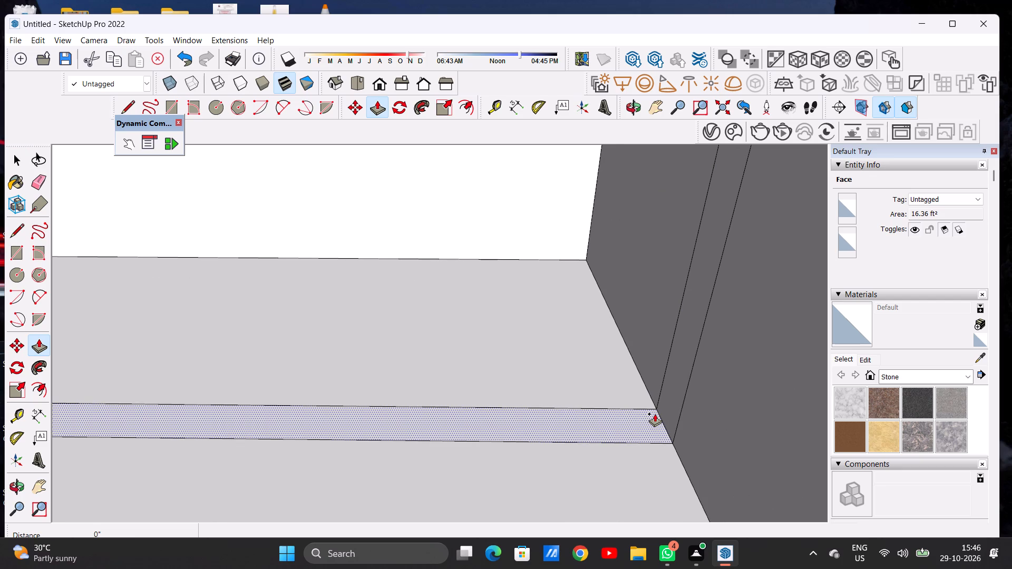
click(655, 414)
scroll(644, 418, down, 16)
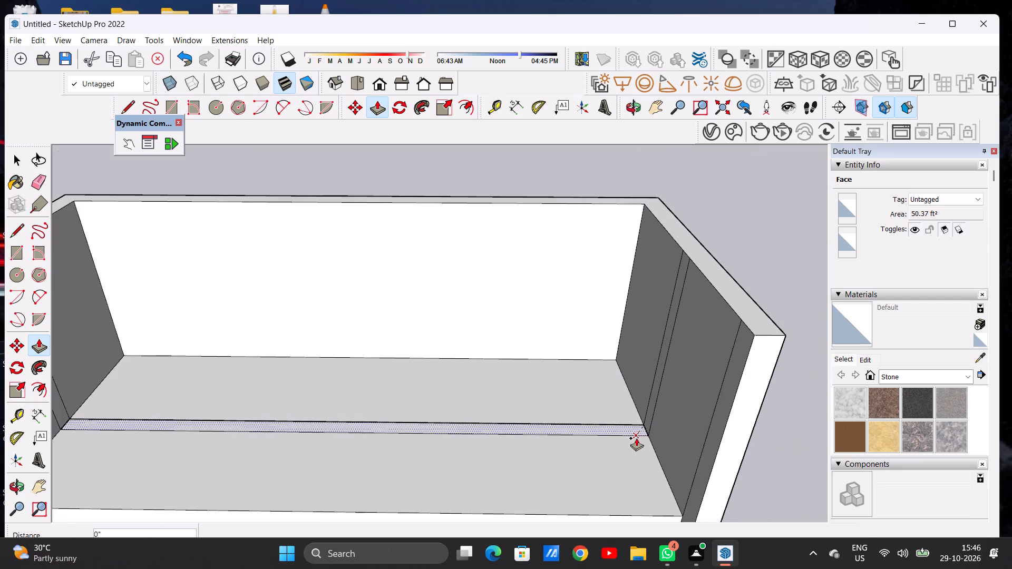
scroll(678, 285, up, 7)
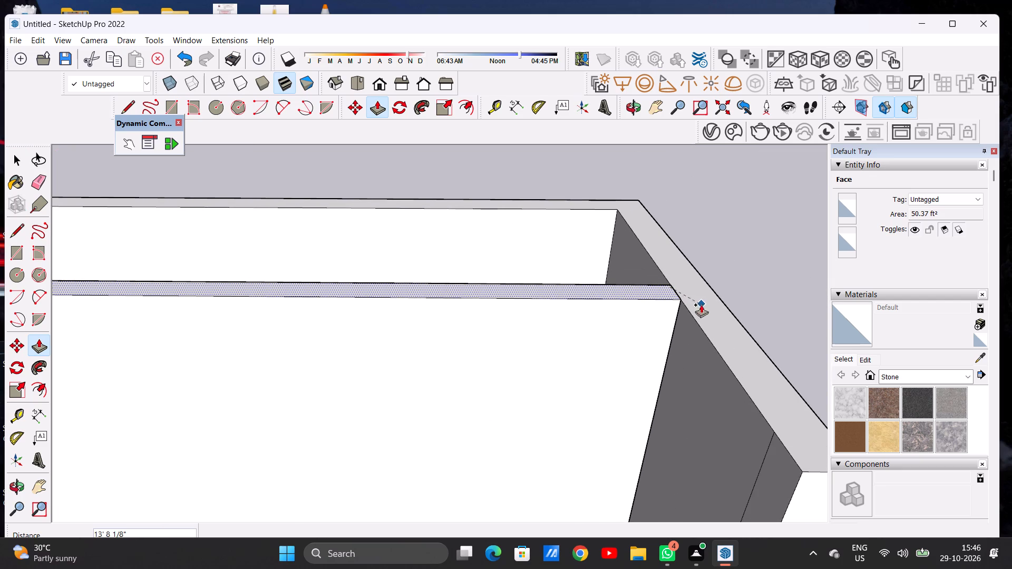
click(682, 301)
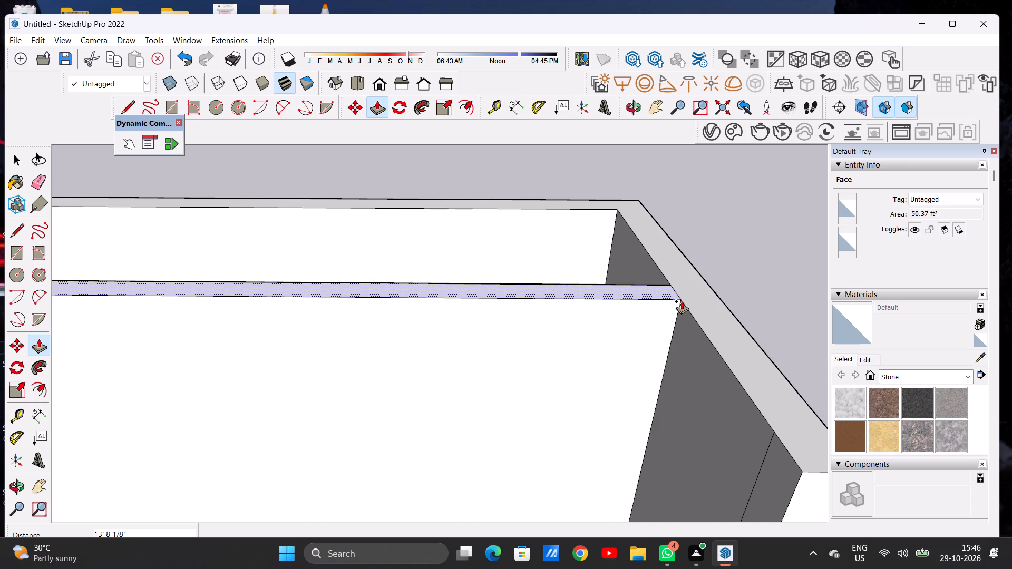
Examine the new cross wall, roof slab and upper side walls from the front and from above at several distances.
right_click(682, 301)
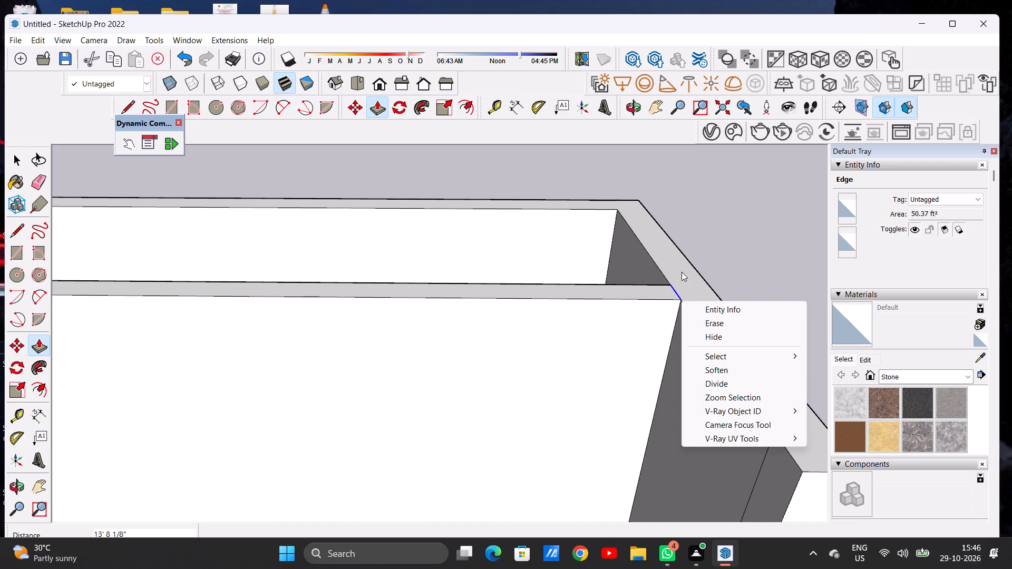
click(740, 196)
scroll(662, 268, down, 5)
scroll(661, 273, up, 2)
scroll(661, 273, down, 4)
scroll(605, 308, down, 7)
scroll(703, 259, up, 5)
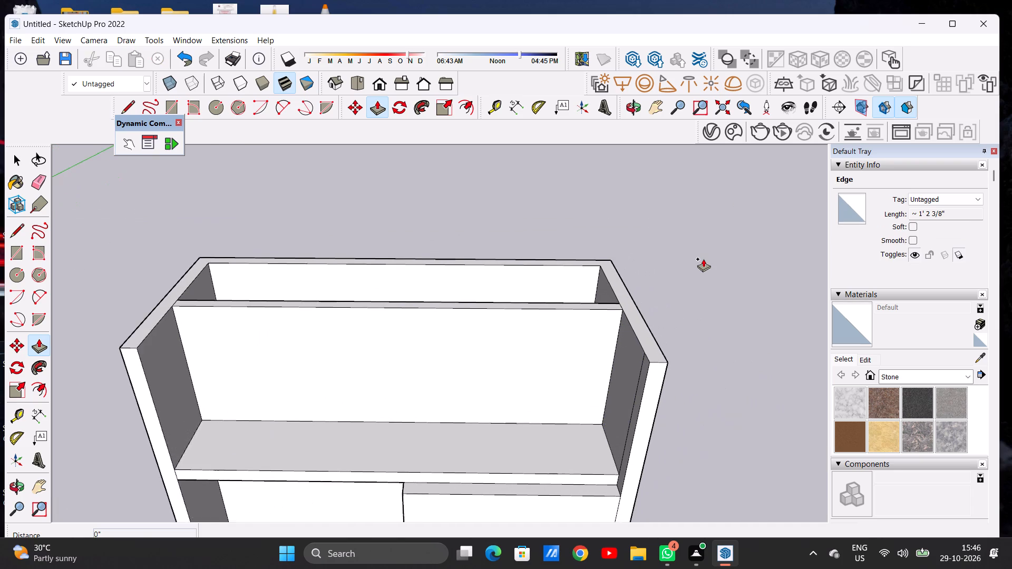
key(space)
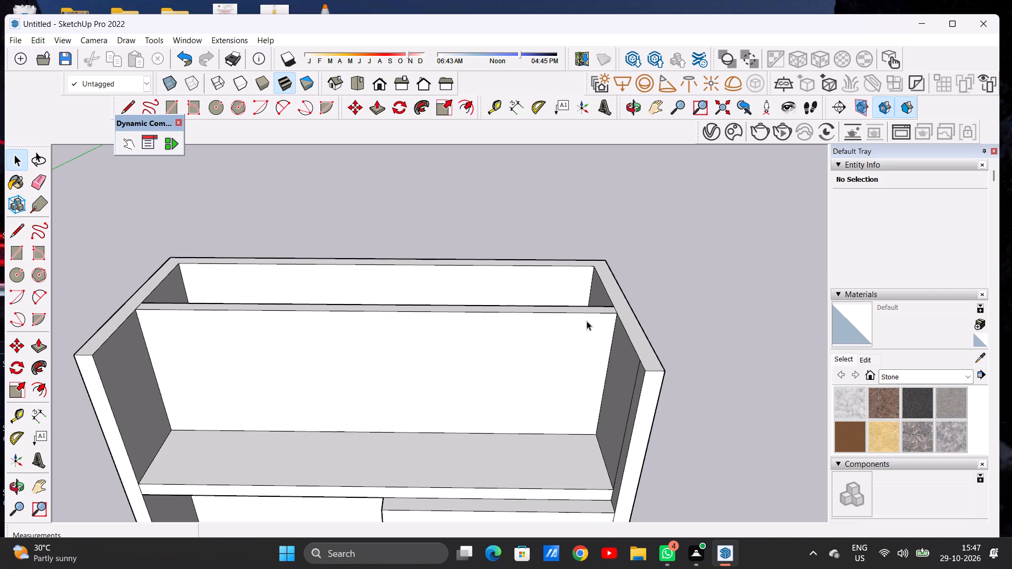
scroll(580, 333, down, 11)
middle_drag(450, 355, 448, 264)
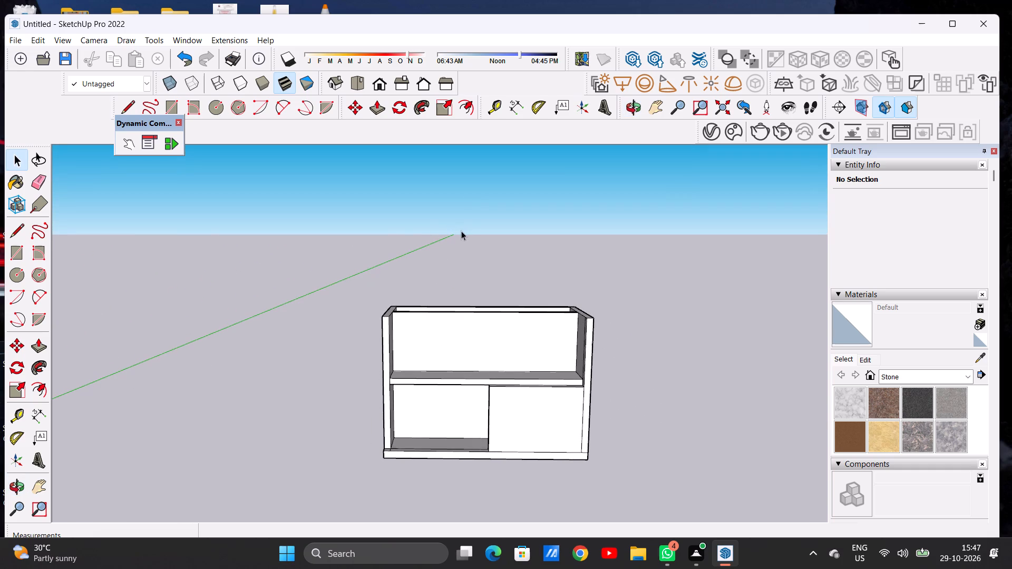
scroll(460, 313, down, 5)
middle_drag(446, 327, 444, 316)
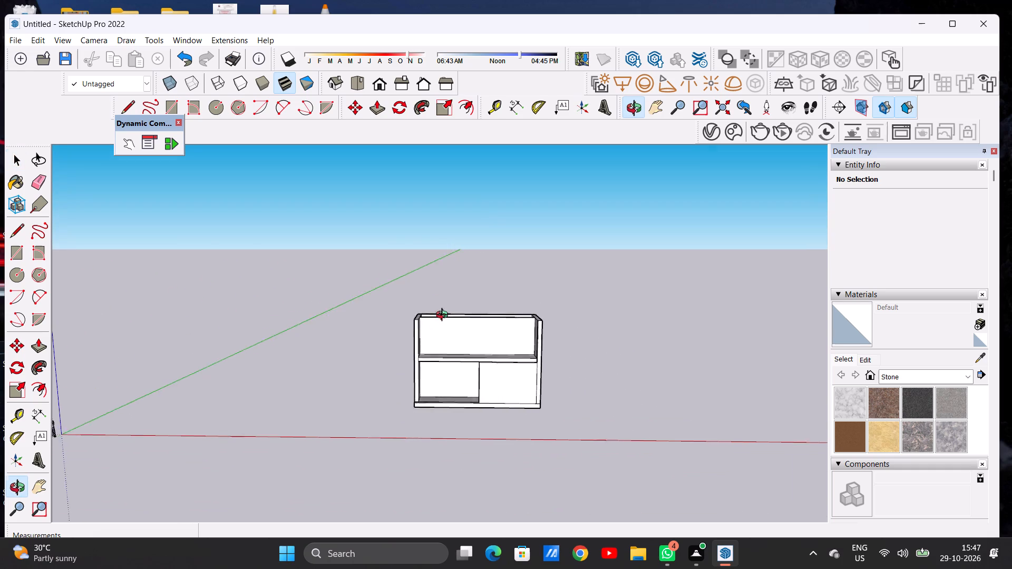
middle_drag(444, 316, 453, 302)
scroll(445, 318, up, 10)
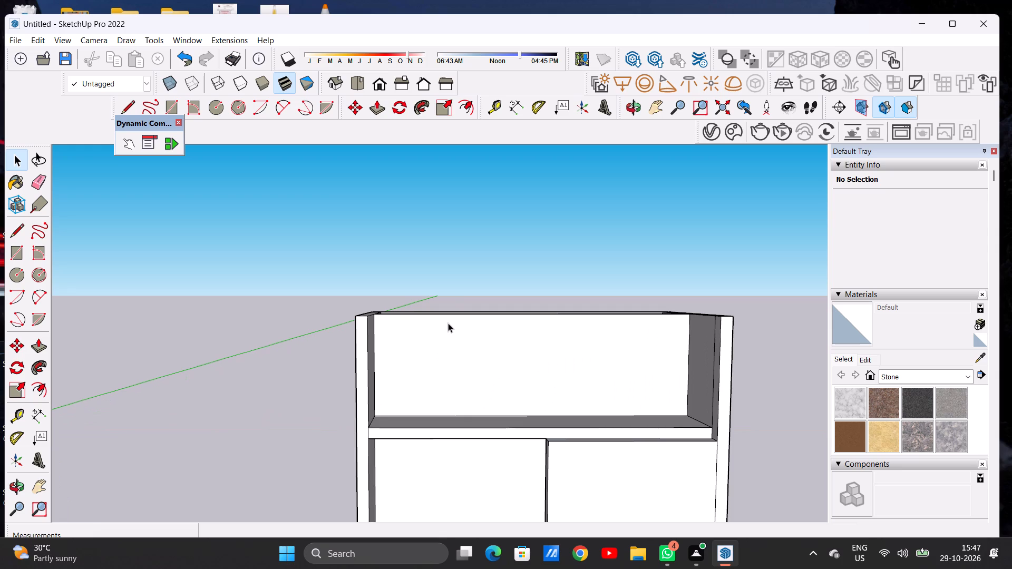
scroll(448, 323, up, 2)
scroll(430, 335, down, 1)
scroll(430, 335, up, 1)
scroll(434, 331, down, 1)
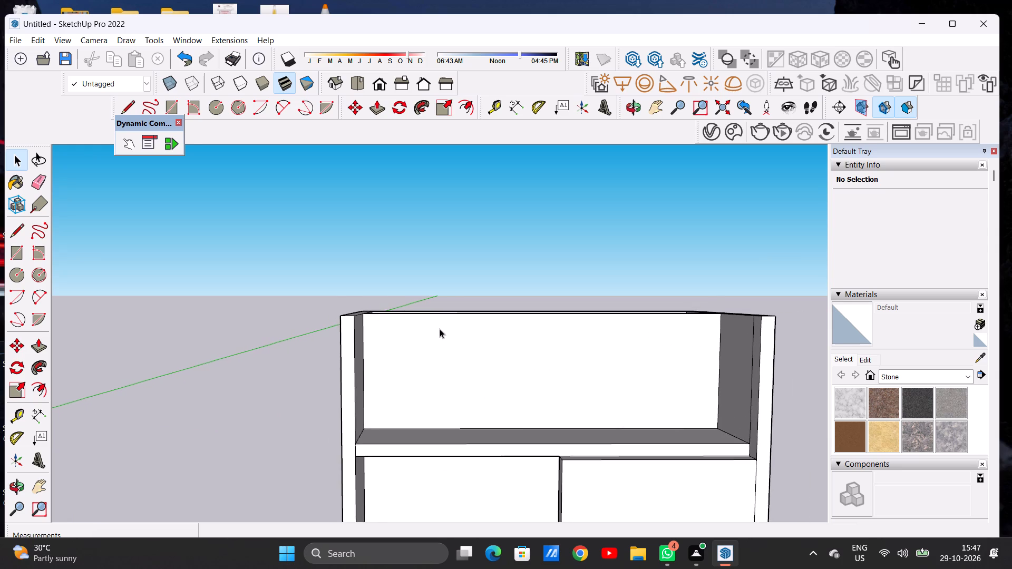
scroll(441, 329, down, 3)
middle_drag(512, 366, 520, 458)
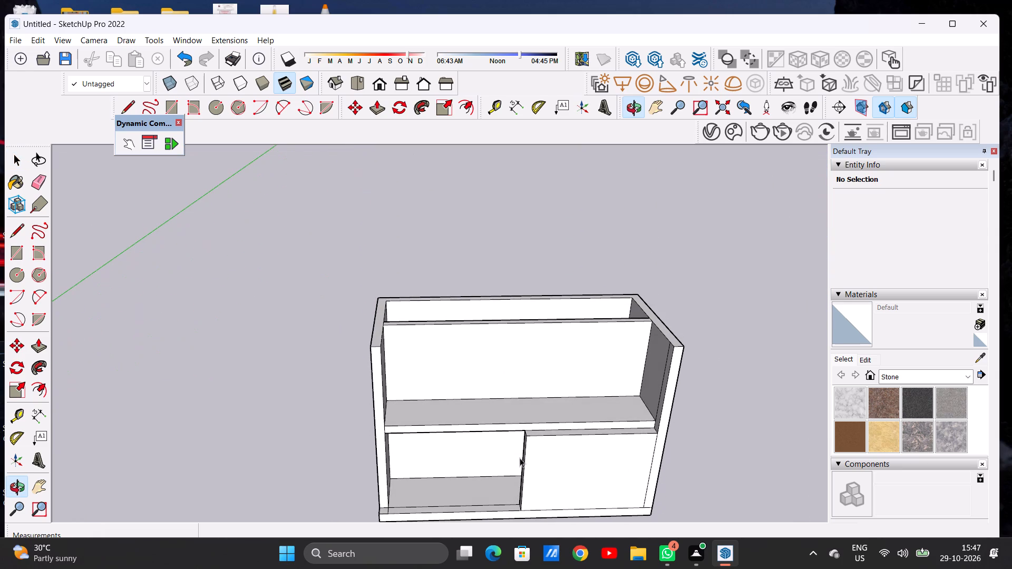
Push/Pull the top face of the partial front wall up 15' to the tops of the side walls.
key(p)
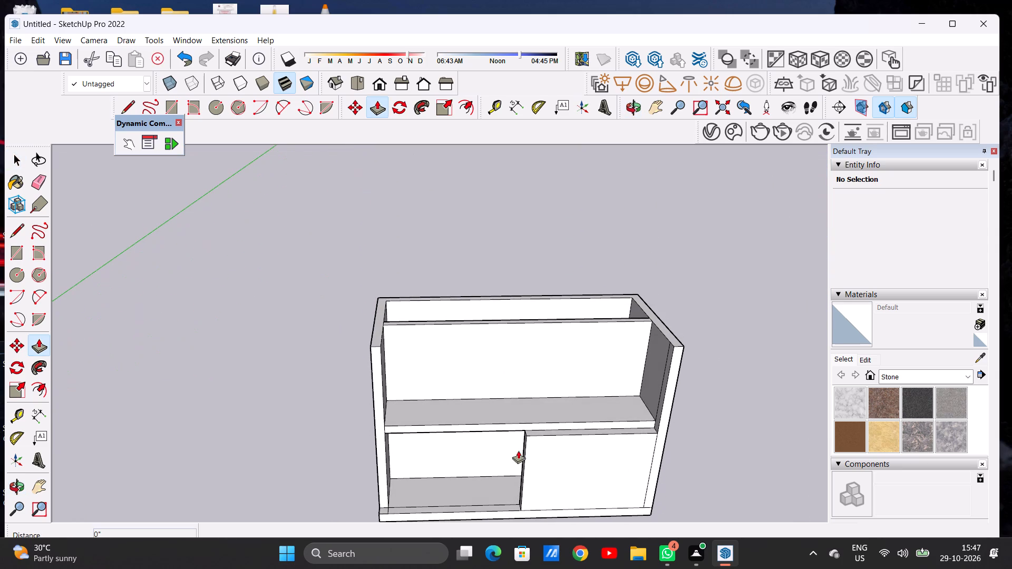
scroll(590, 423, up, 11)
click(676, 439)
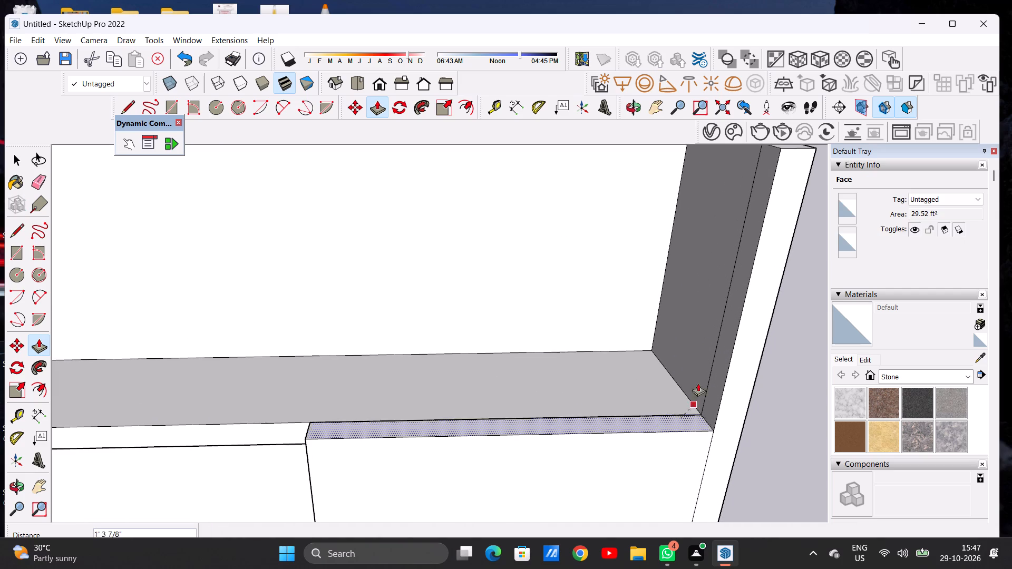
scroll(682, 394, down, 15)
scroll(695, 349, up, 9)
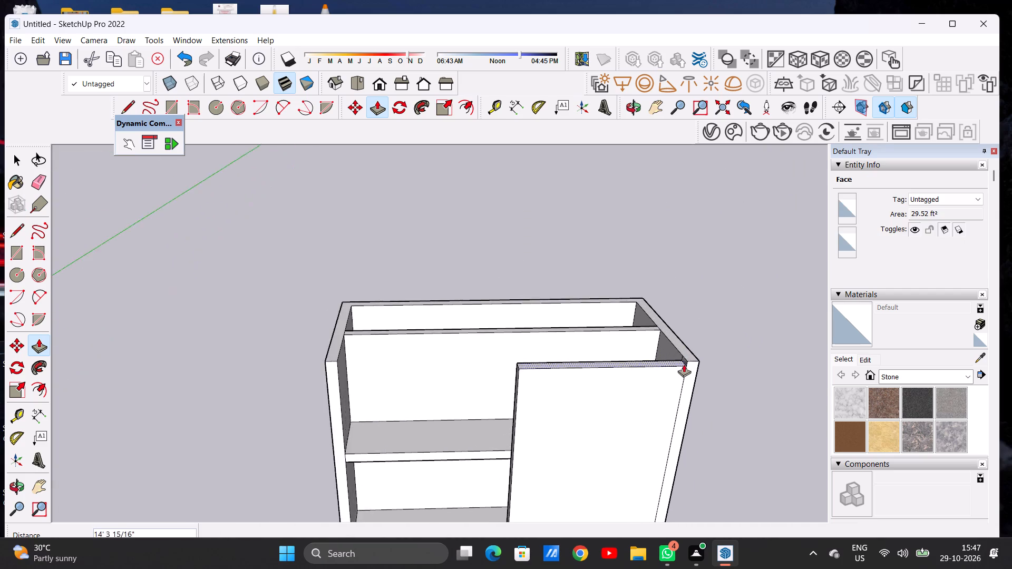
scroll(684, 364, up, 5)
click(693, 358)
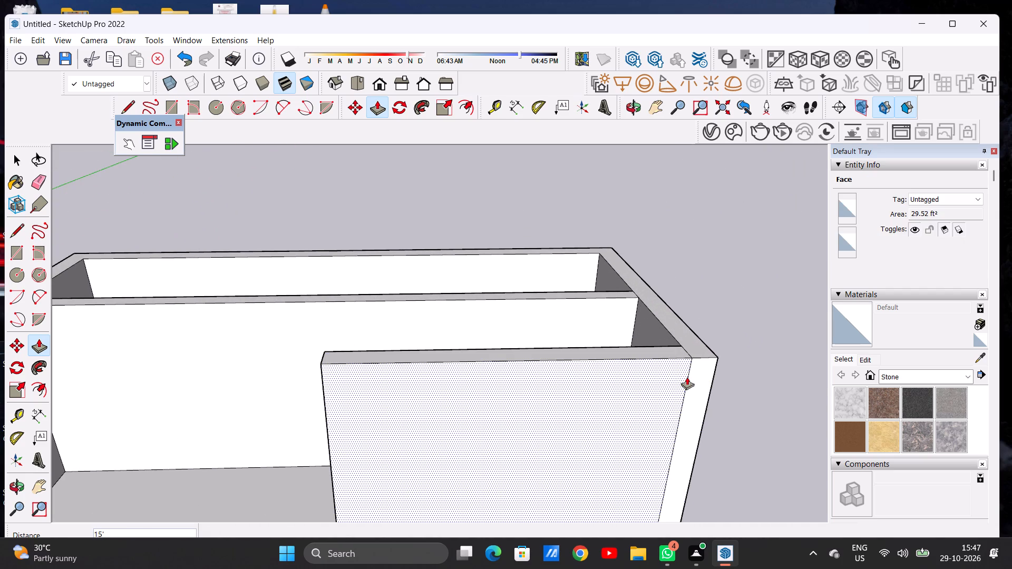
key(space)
Examine the raised partial front wall and the open bays beside it from the front and from above.
scroll(640, 417, down, 6)
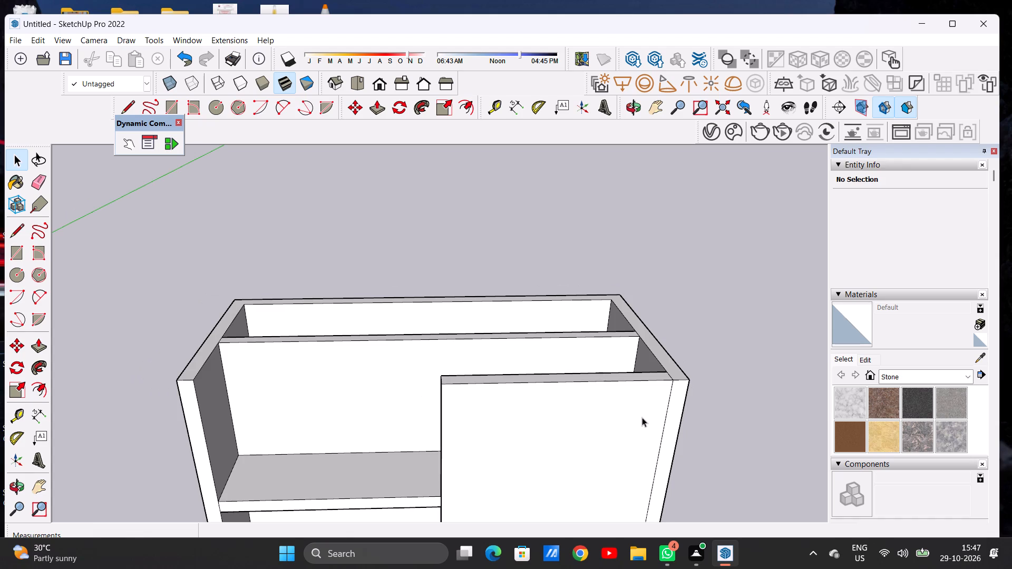
scroll(629, 417, down, 14)
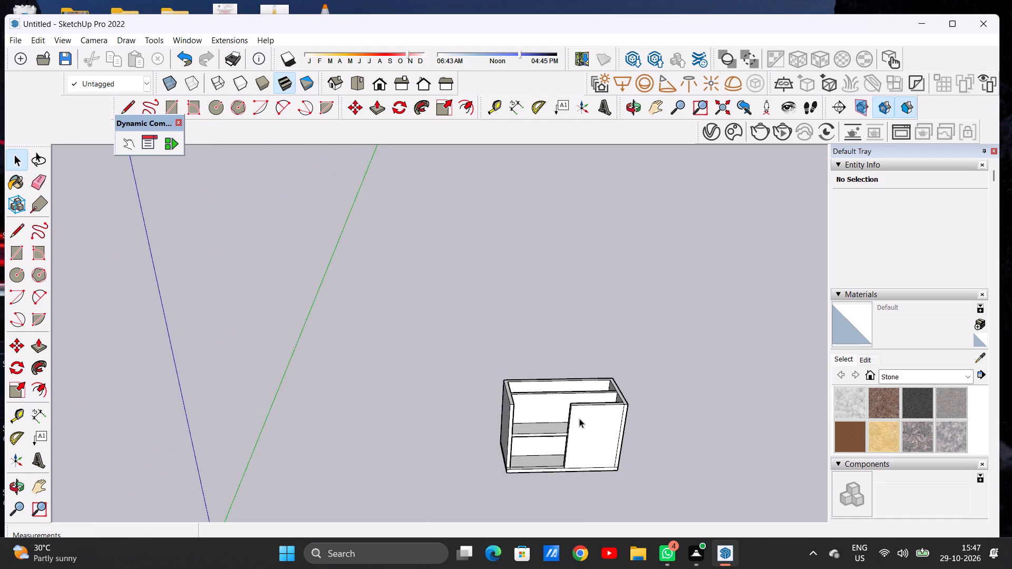
scroll(579, 418, down, 1)
middle_drag(588, 419, 575, 323)
scroll(585, 416, up, 6)
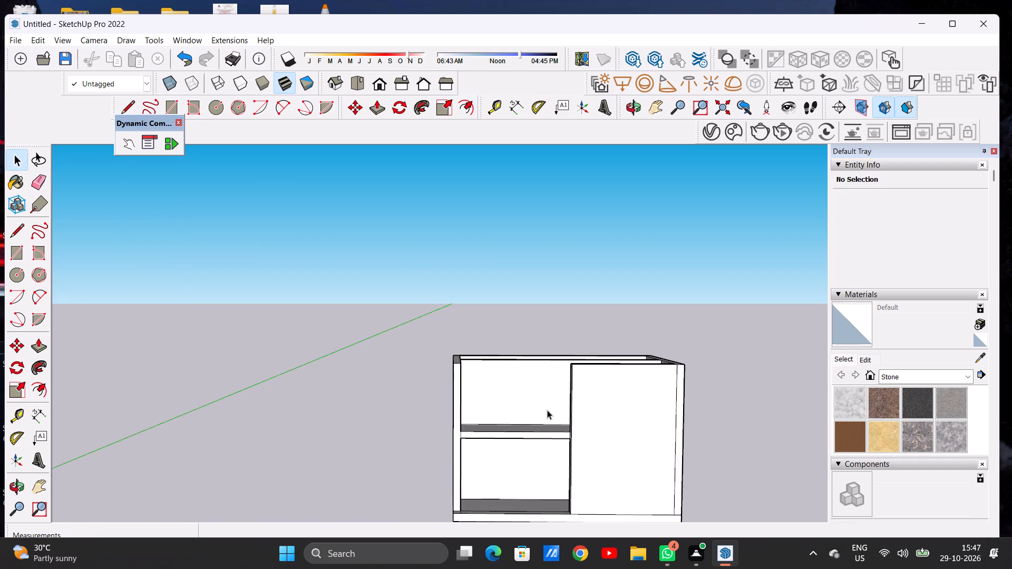
middle_drag(544, 411, 548, 393)
scroll(532, 383, up, 6)
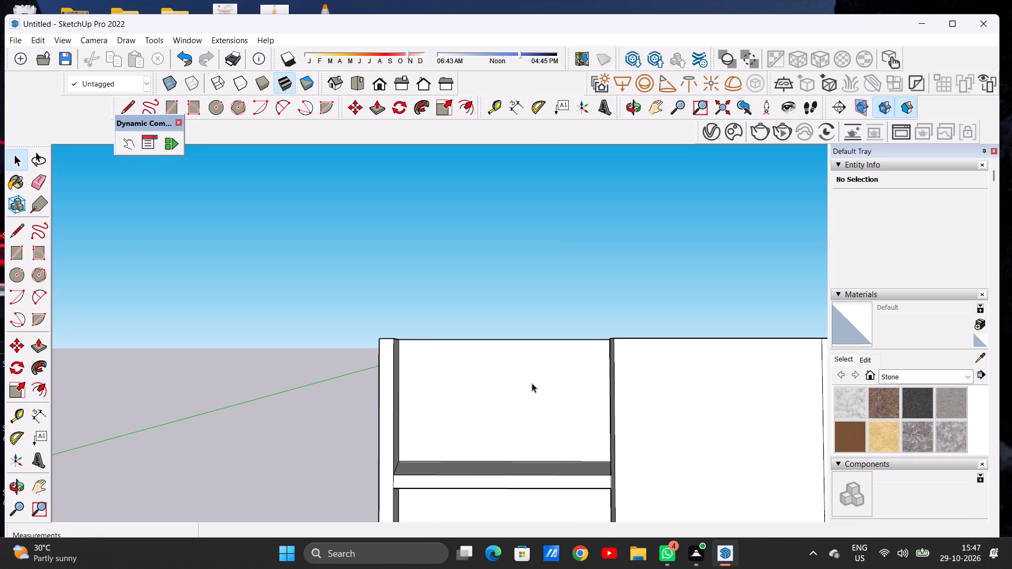
key(r)
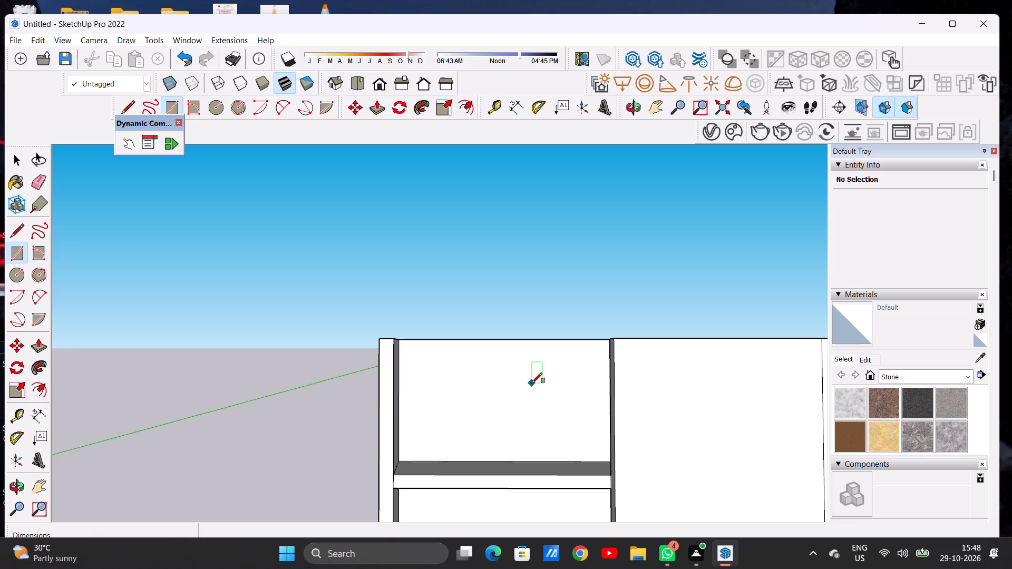
scroll(535, 331, down, 6)
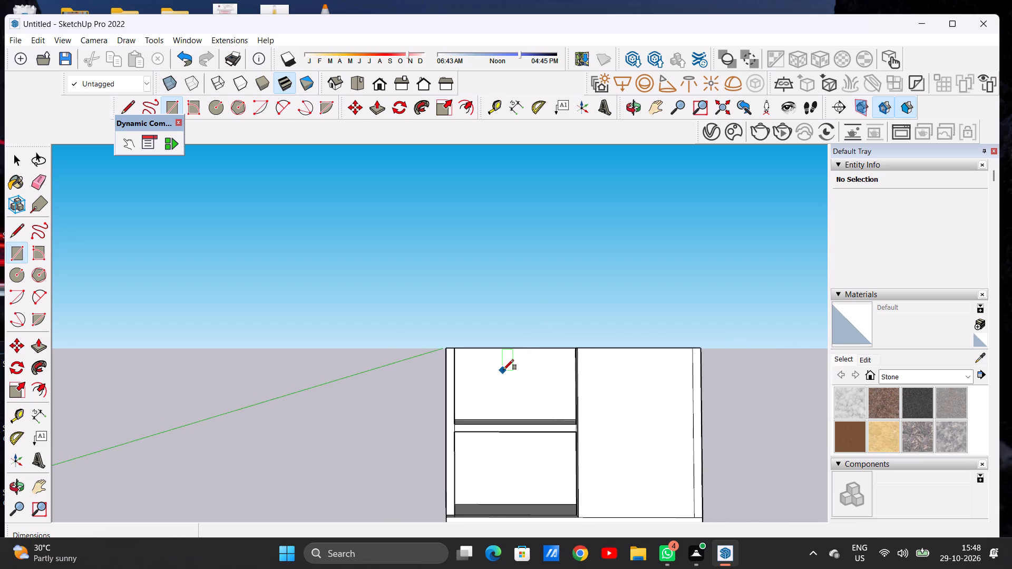
key(space)
scroll(607, 365, down, 6)
middle_drag(564, 362, 548, 349)
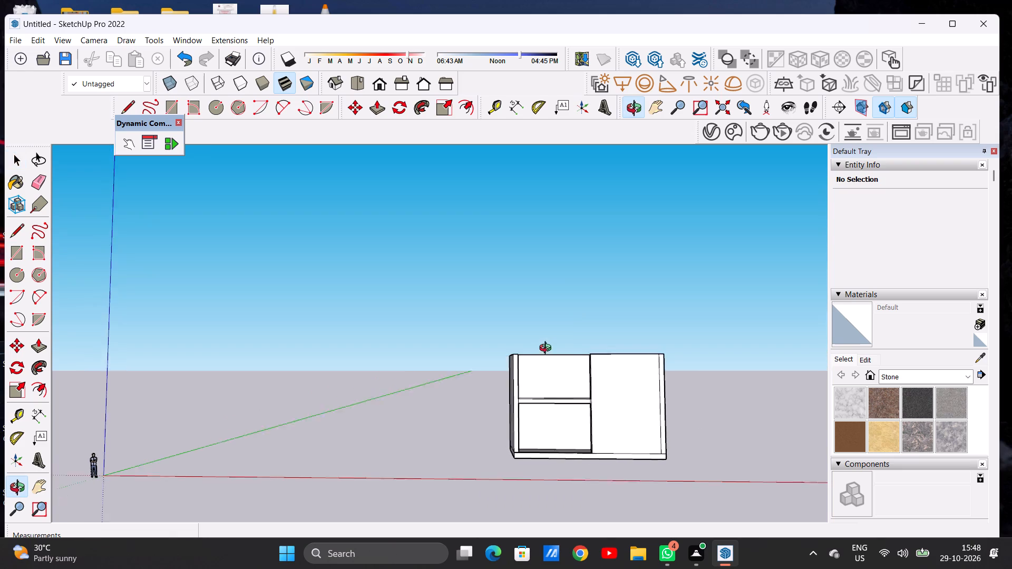
middle_drag(548, 349, 538, 381)
scroll(466, 383, down, 3)
scroll(466, 384, up, 1)
scroll(466, 384, down, 2)
scroll(519, 385, up, 15)
scroll(462, 403, down, 2)
scroll(456, 403, up, 1)
scroll(456, 404, down, 4)
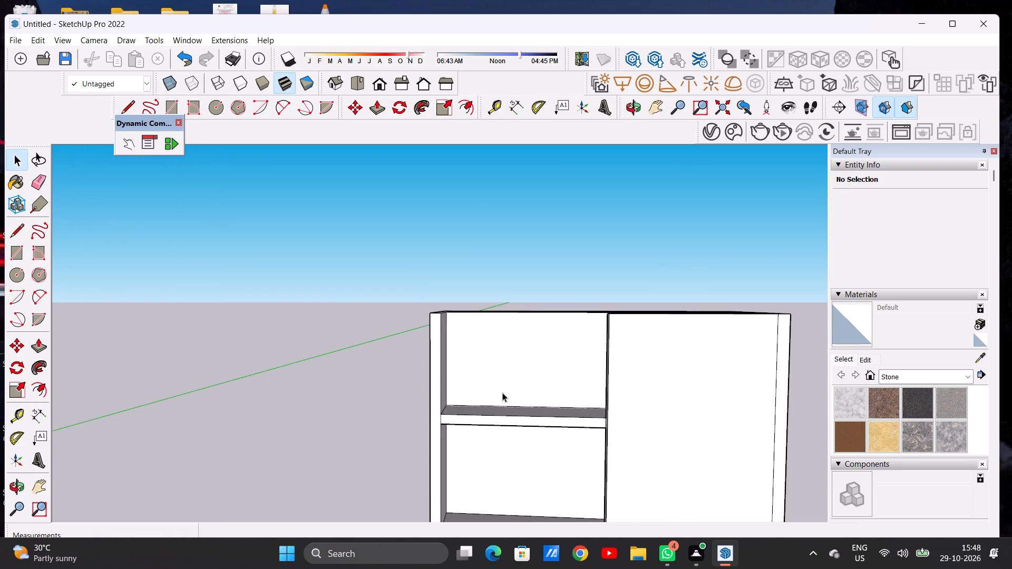
middle_drag(534, 361, 553, 446)
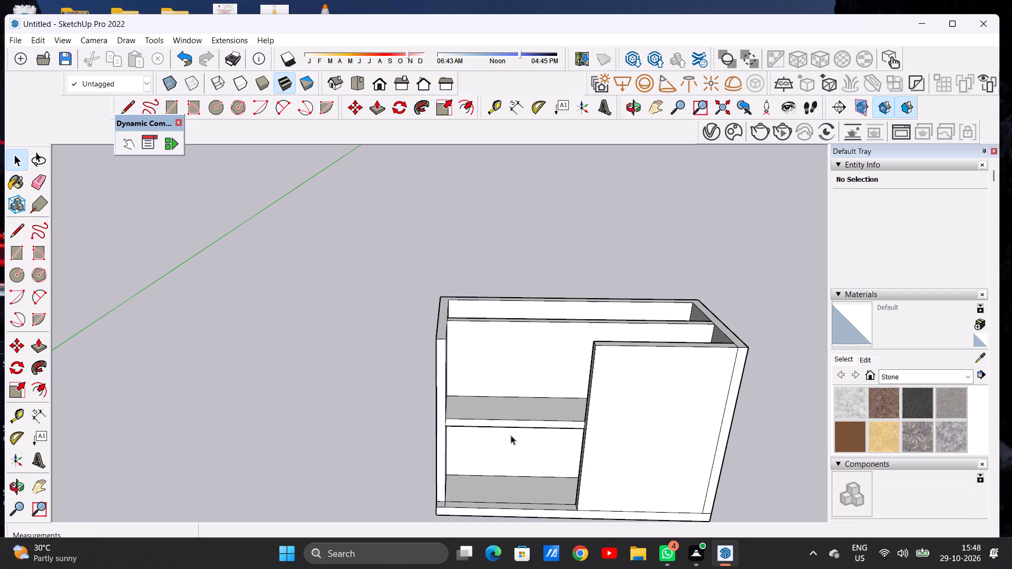
scroll(515, 435, down, 5)
middle_drag(557, 422, 558, 370)
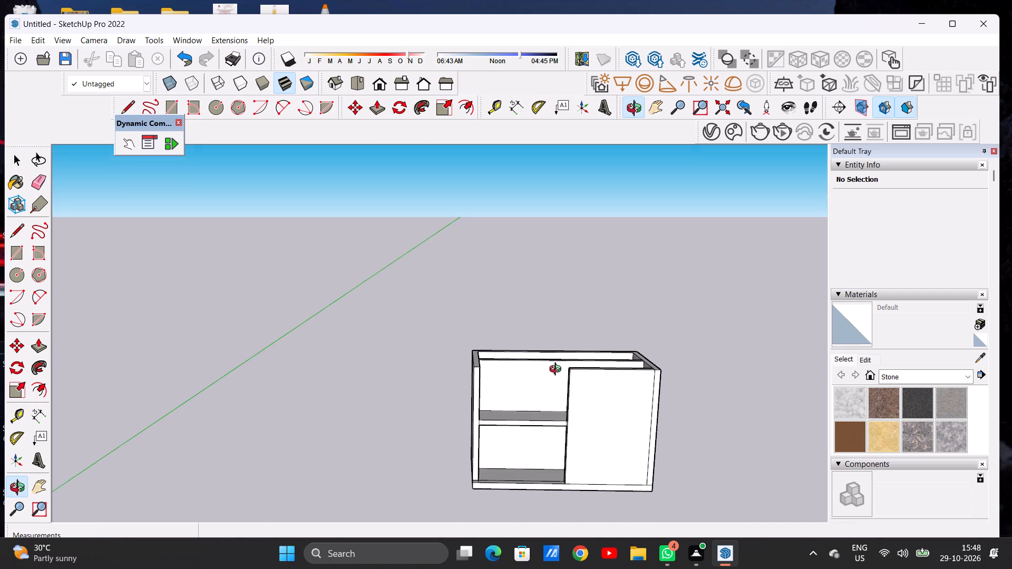
middle_drag(558, 370, 558, 370)
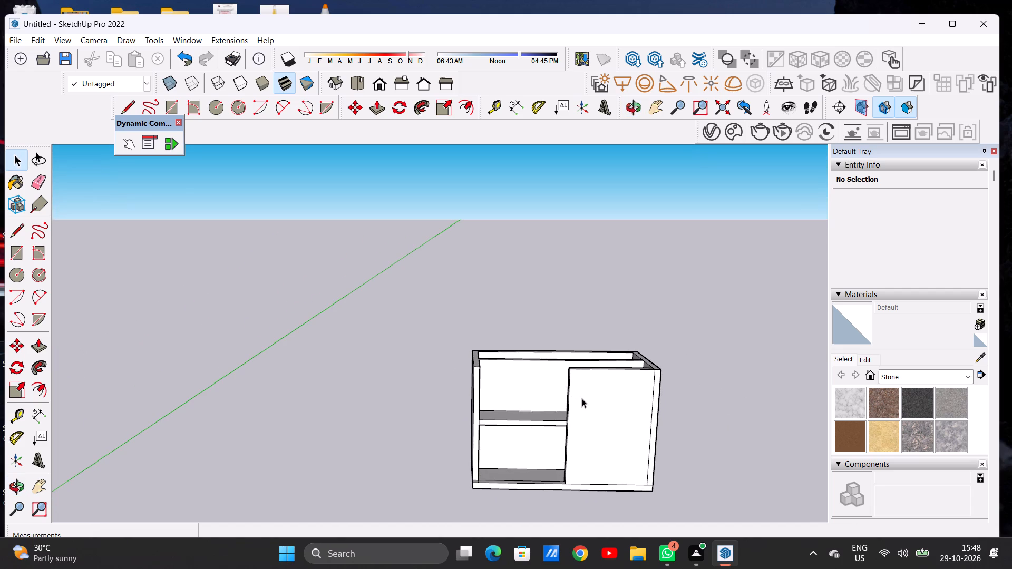
scroll(582, 398, up, 3)
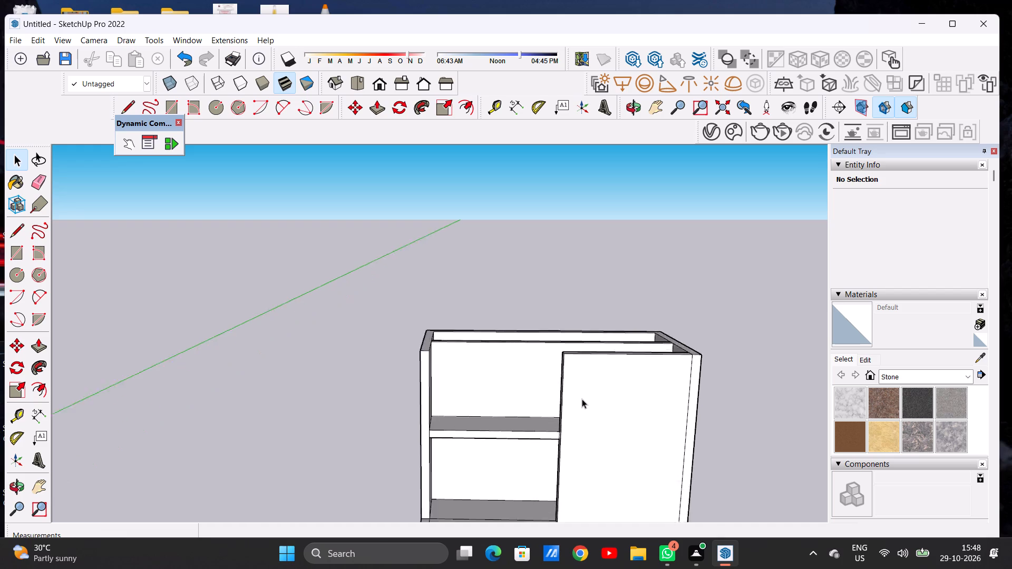
scroll(582, 399, up, 3)
middle_drag(557, 401, 602, 415)
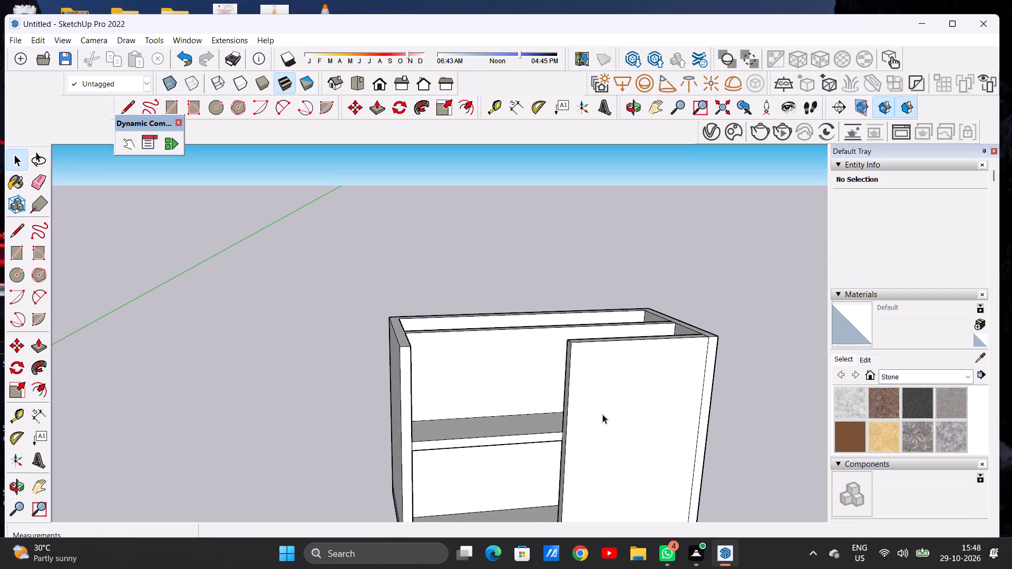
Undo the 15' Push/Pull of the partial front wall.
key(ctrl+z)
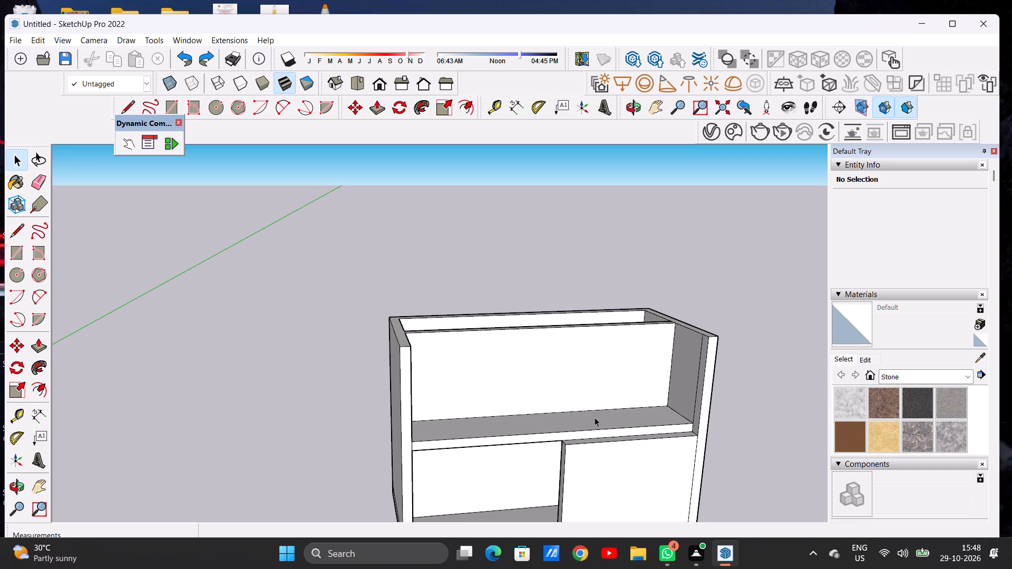
Draw a line about 1' 5" long across the top face of the partial front wall, near its free end.
scroll(595, 417, down, 7)
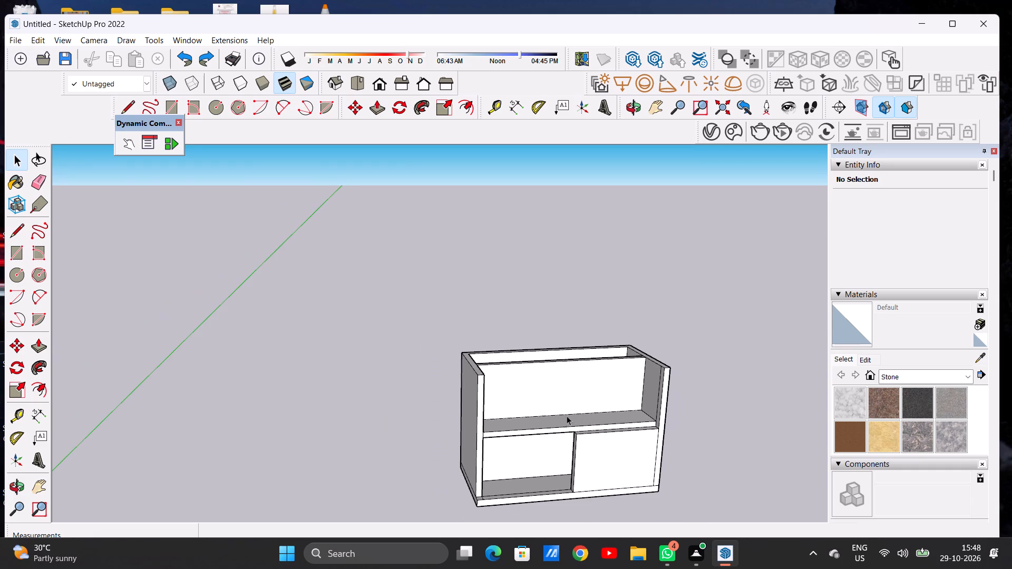
scroll(596, 438, up, 8)
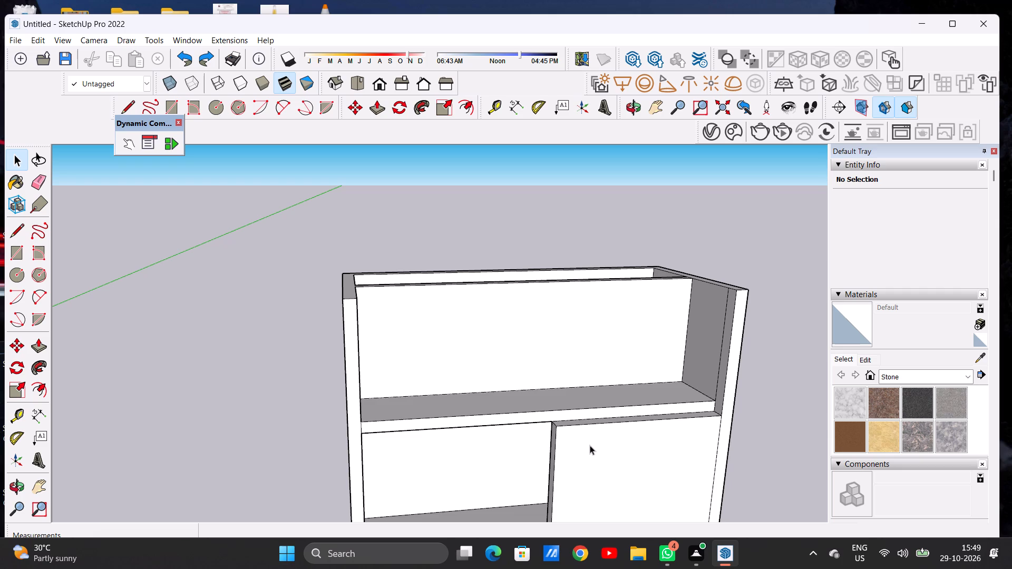
scroll(581, 382, down, 8)
middle_drag(587, 388, 559, 428)
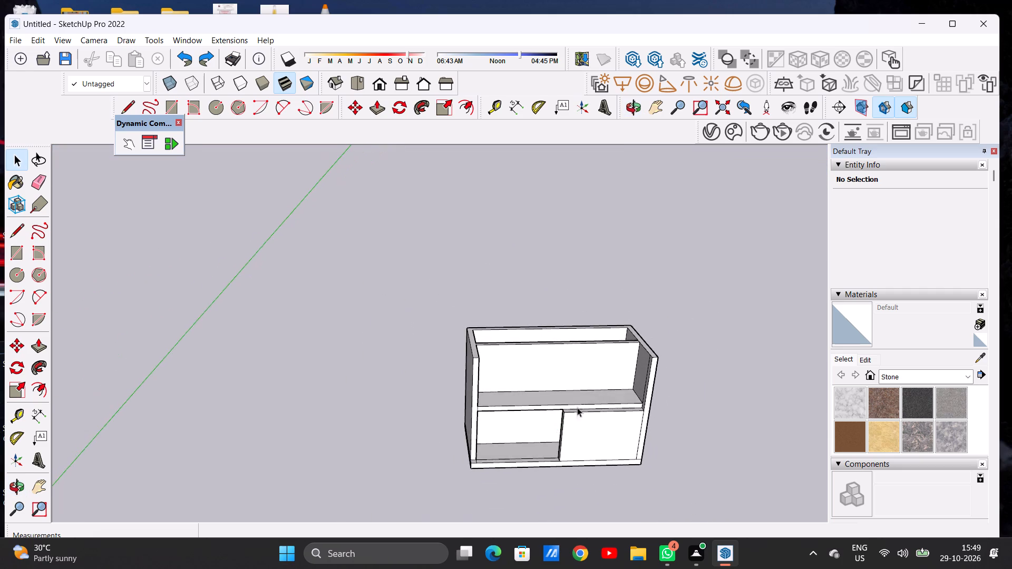
scroll(582, 404, up, 11)
key(l)
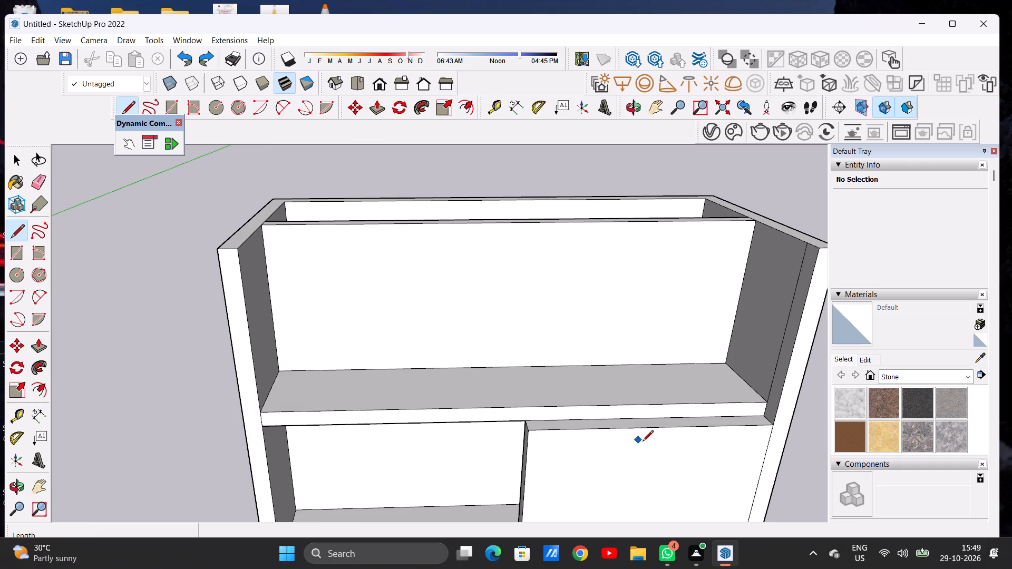
middle_drag(544, 407, 511, 487)
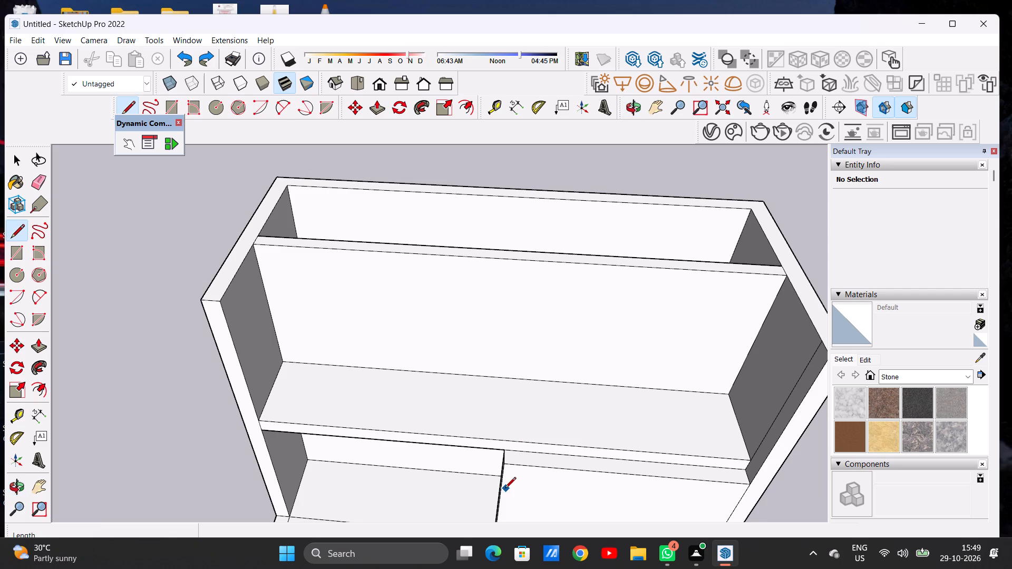
scroll(541, 454, up, 9)
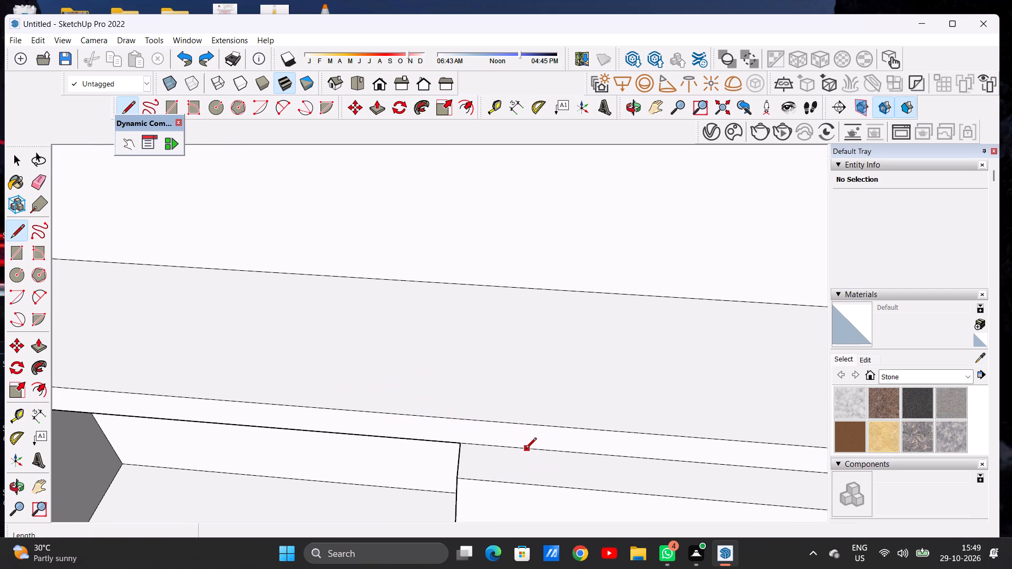
click(525, 449)
click(522, 487)
key(space)
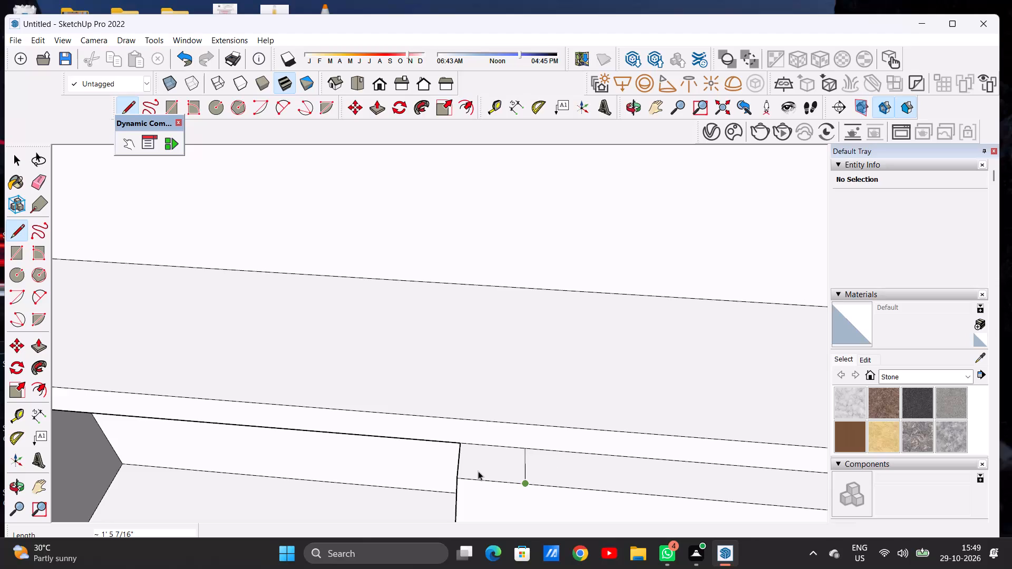
Push/Pull the longer part of the partial front wall's divided top face up 15' to the side walls' tops.
key(p)
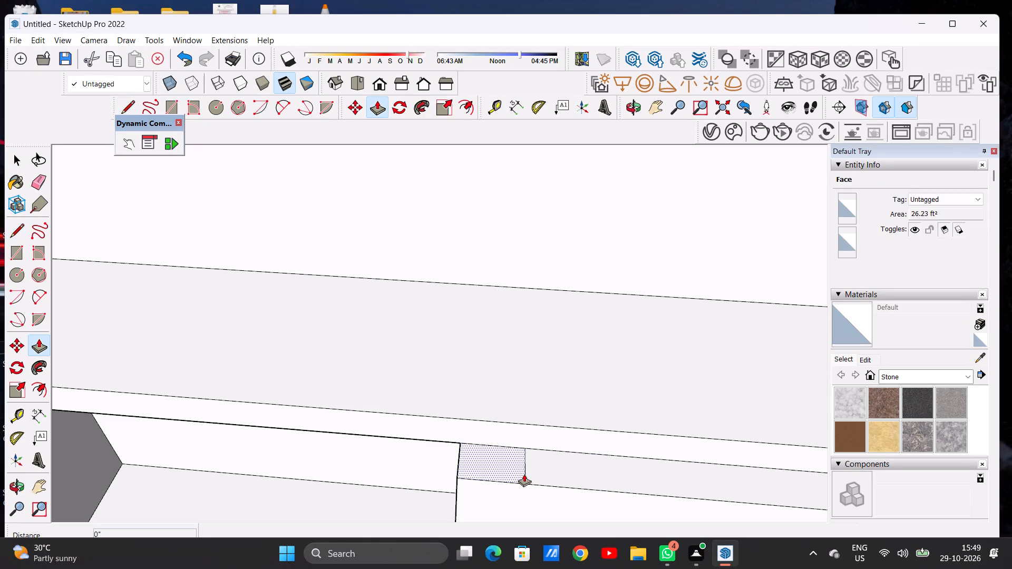
click(622, 474)
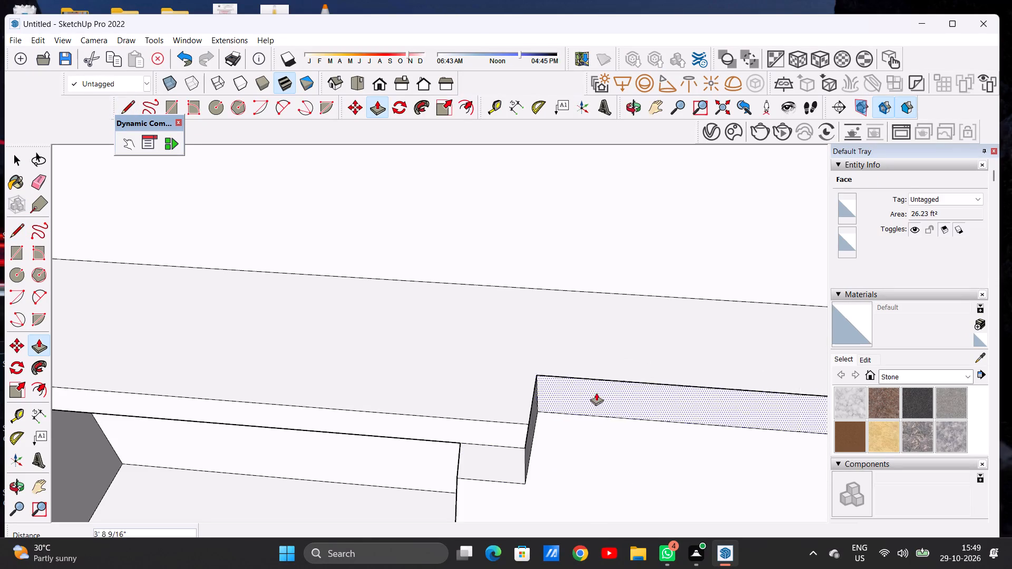
scroll(504, 403, down, 5)
scroll(498, 405, up, 2)
scroll(496, 405, down, 14)
scroll(508, 443, up, 1)
scroll(509, 443, down, 3)
scroll(643, 372, up, 10)
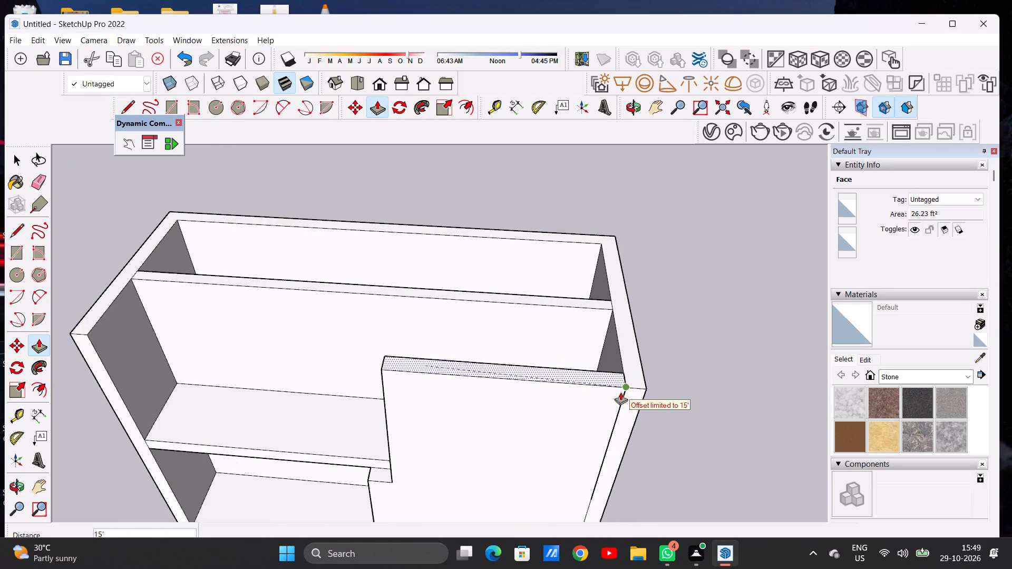
scroll(620, 392, up, 2)
scroll(620, 393, down, 2)
scroll(620, 393, up, 1)
click(626, 384)
key(space)
scroll(648, 400, down, 3)
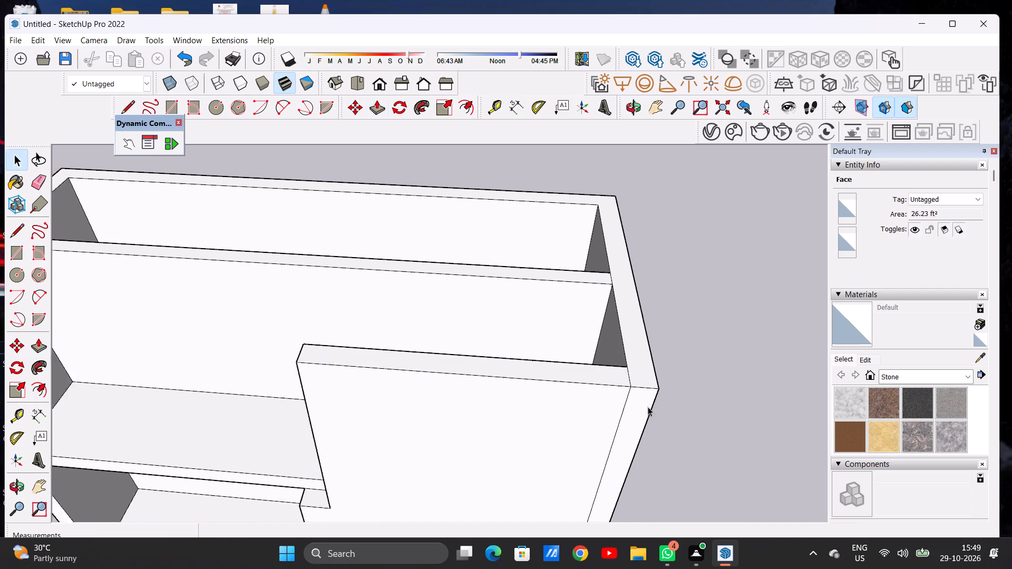
Examine the raised front wall, the ledge at its free end and the open bays from the front, above and the side.
scroll(648, 407, down, 4)
scroll(558, 408, down, 3)
scroll(536, 412, up, 1)
scroll(529, 414, down, 2)
middle_drag(496, 442, 520, 318)
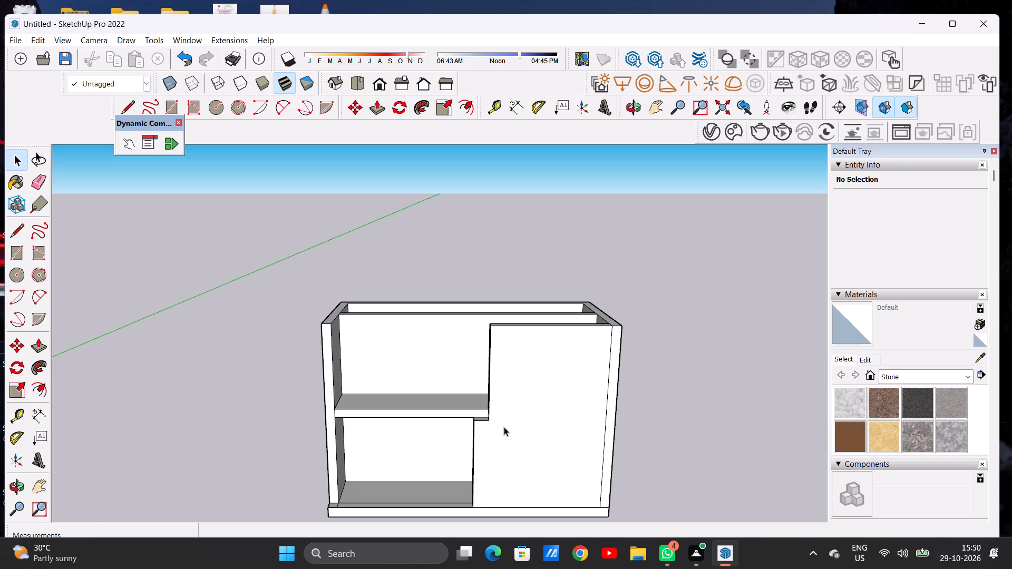
scroll(470, 411, up, 7)
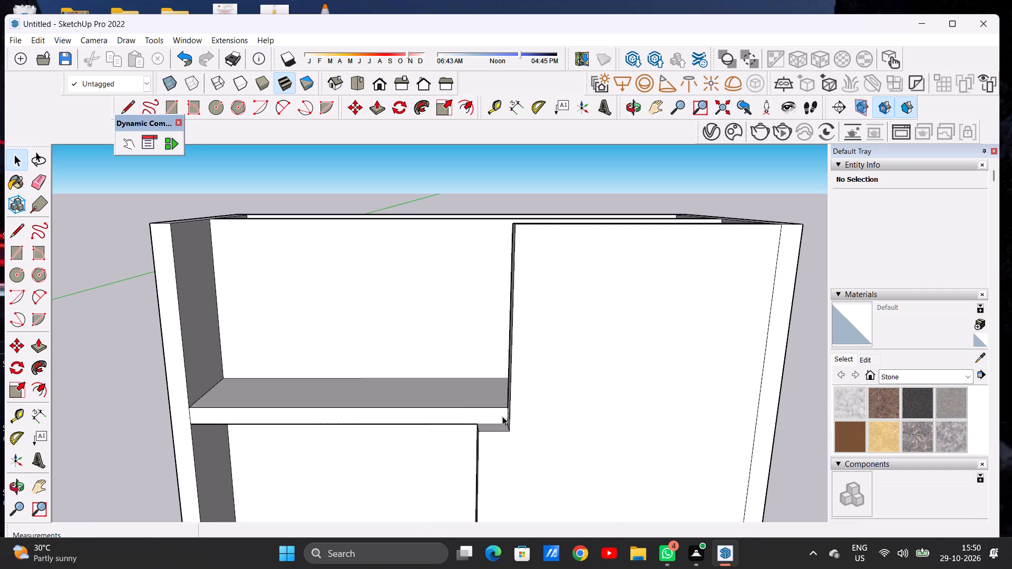
scroll(553, 427, down, 1)
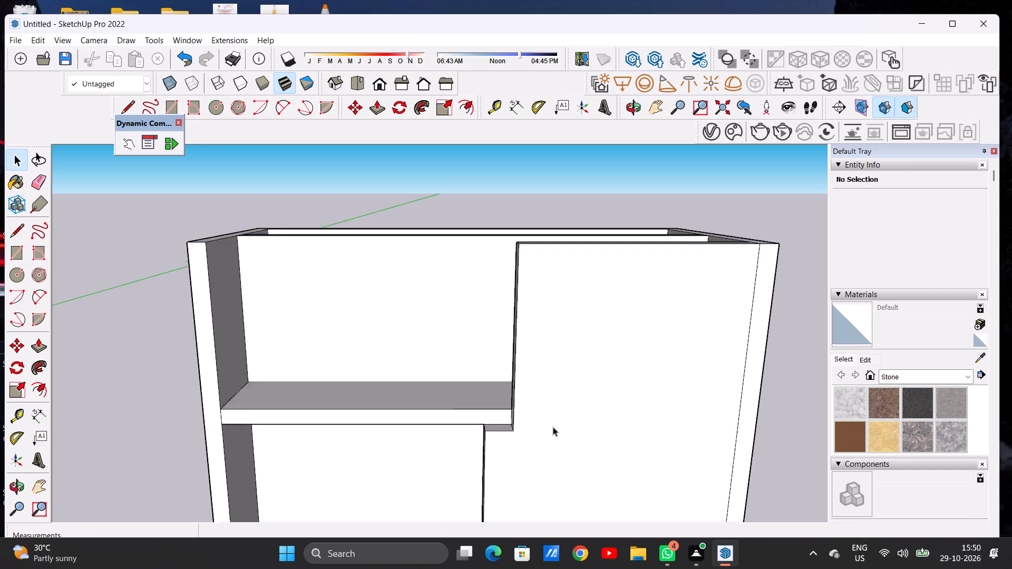
scroll(553, 427, down, 3)
middle_drag(476, 399, 501, 462)
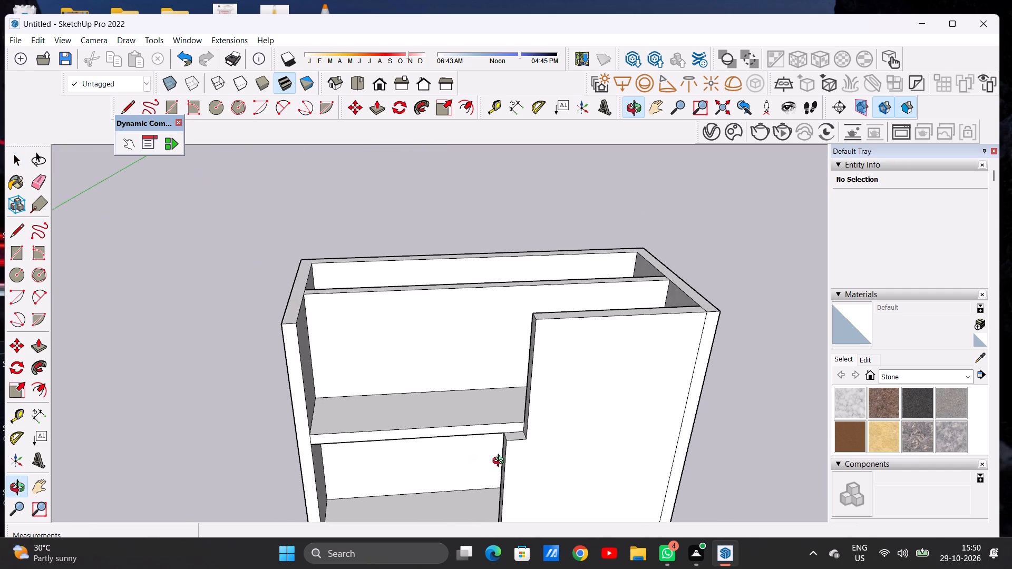
middle_drag(501, 462, 483, 491)
scroll(482, 416, up, 3)
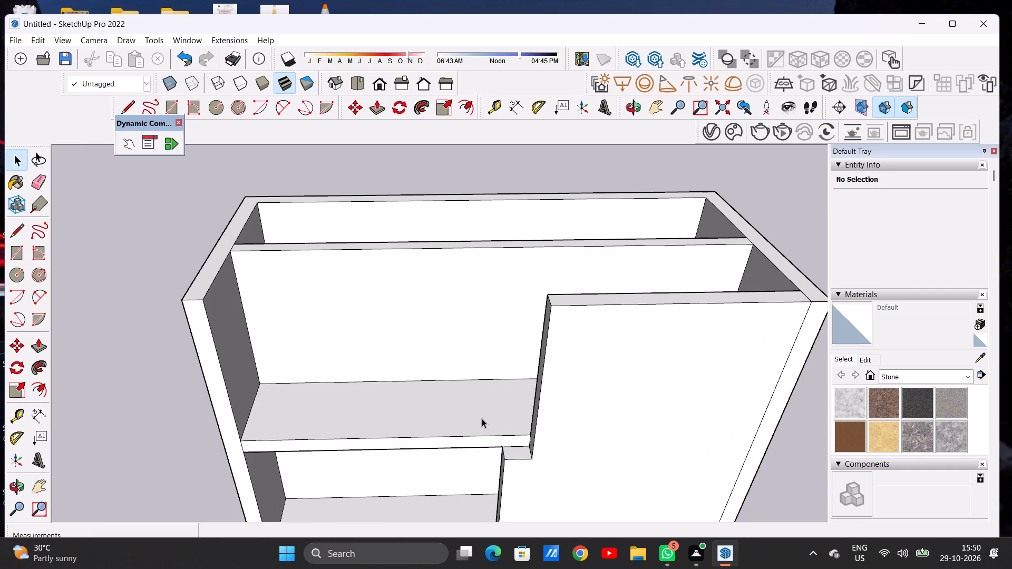
scroll(515, 419, down, 7)
scroll(501, 426, up, 8)
middle_drag(481, 411, 258, 416)
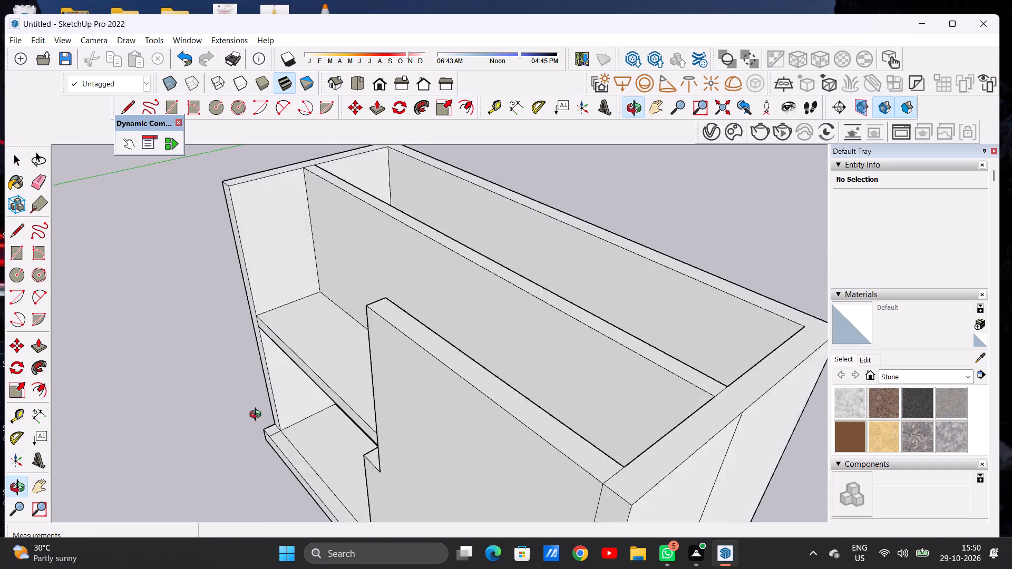
middle_drag(258, 416, 441, 409)
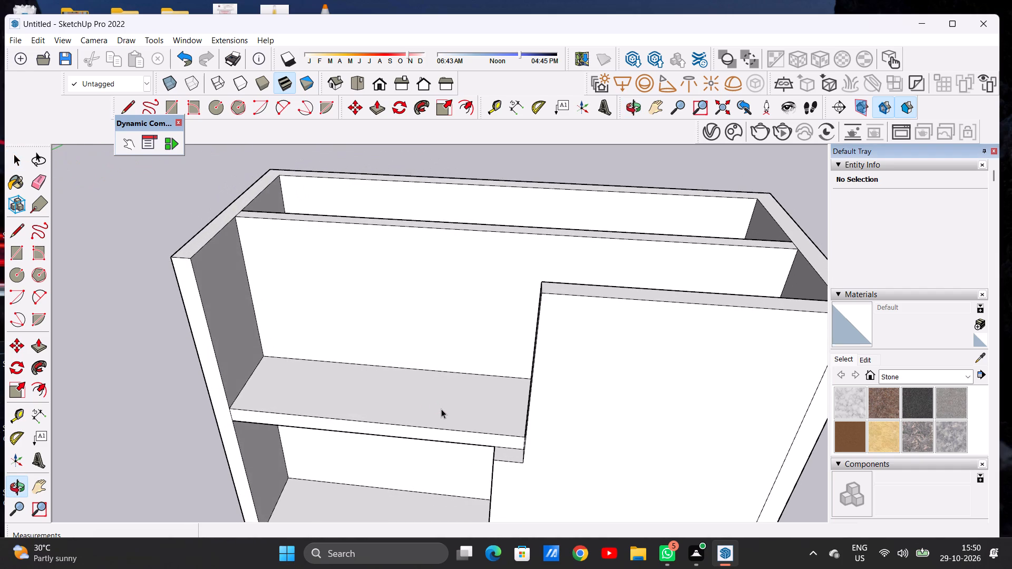
middle_drag(415, 393, 479, 505)
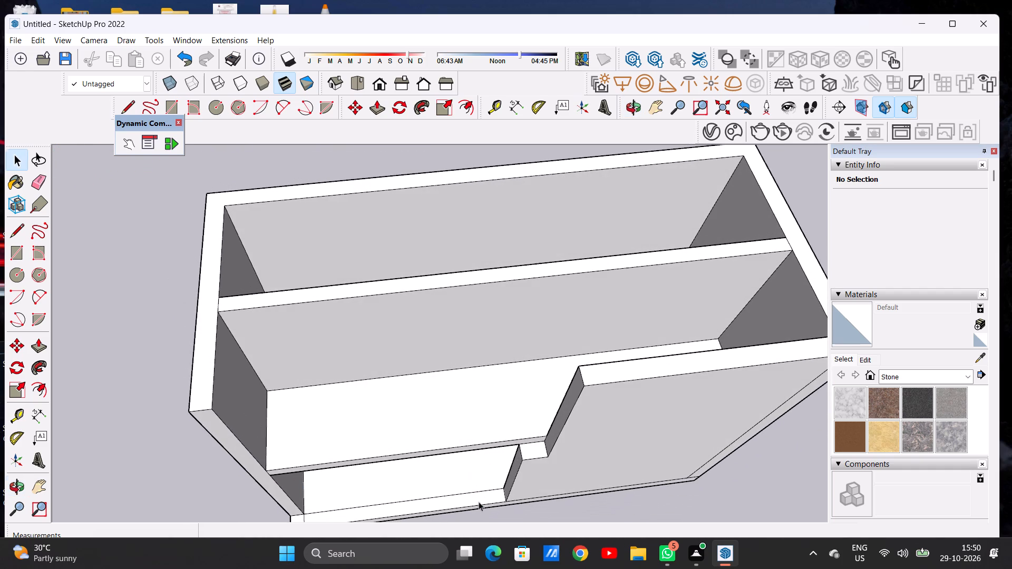
scroll(490, 424, up, 6)
scroll(489, 434, down, 6)
middle_drag(488, 437, 631, 416)
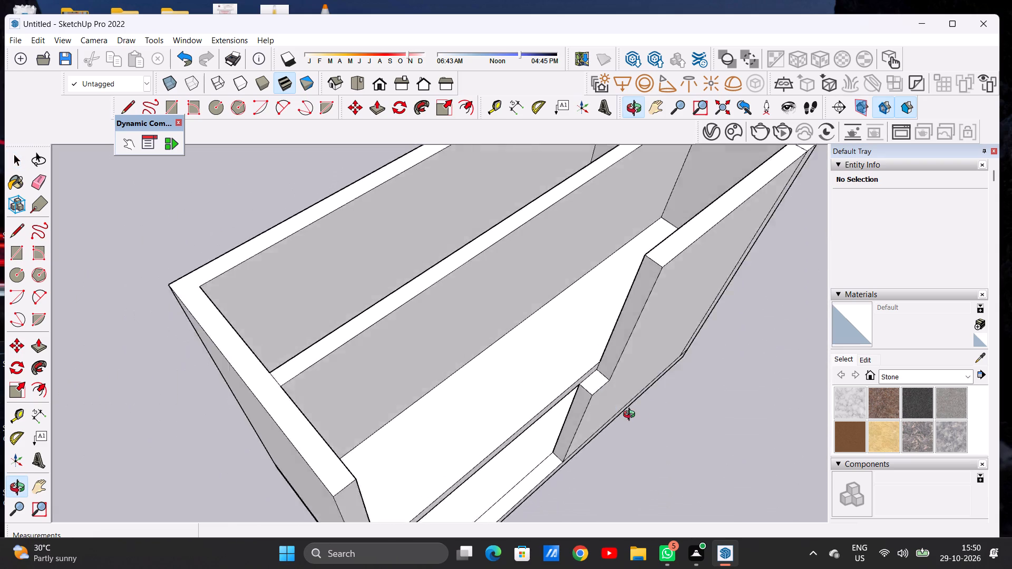
middle_drag(631, 416, 691, 401)
scroll(503, 427, down, 7)
middle_drag(500, 378, 563, 341)
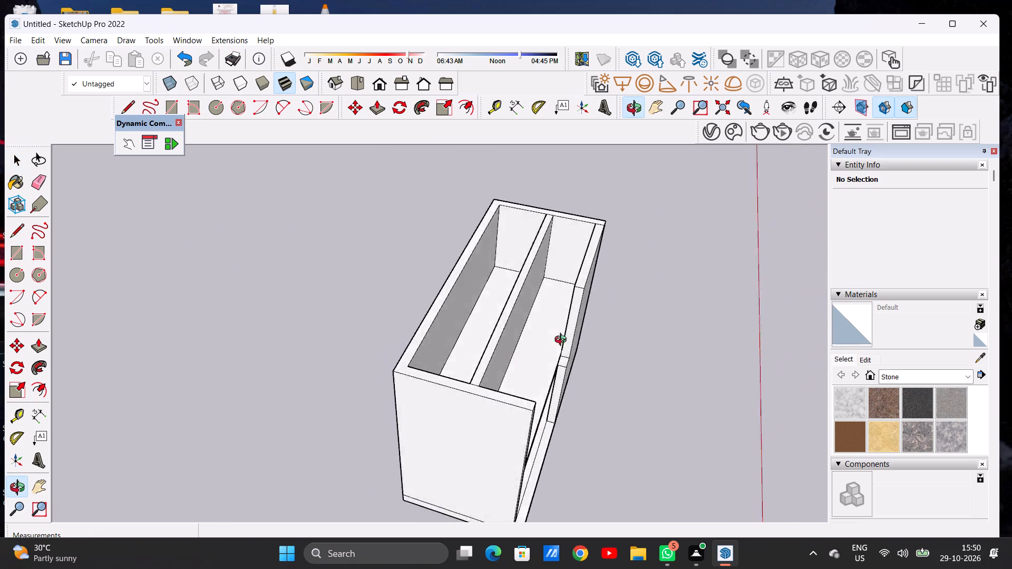
middle_drag(563, 341, 646, 325)
Push/Pull the inner face of the raised upper front wall inward about 1' 4" to thicken it.
scroll(549, 300, up, 9)
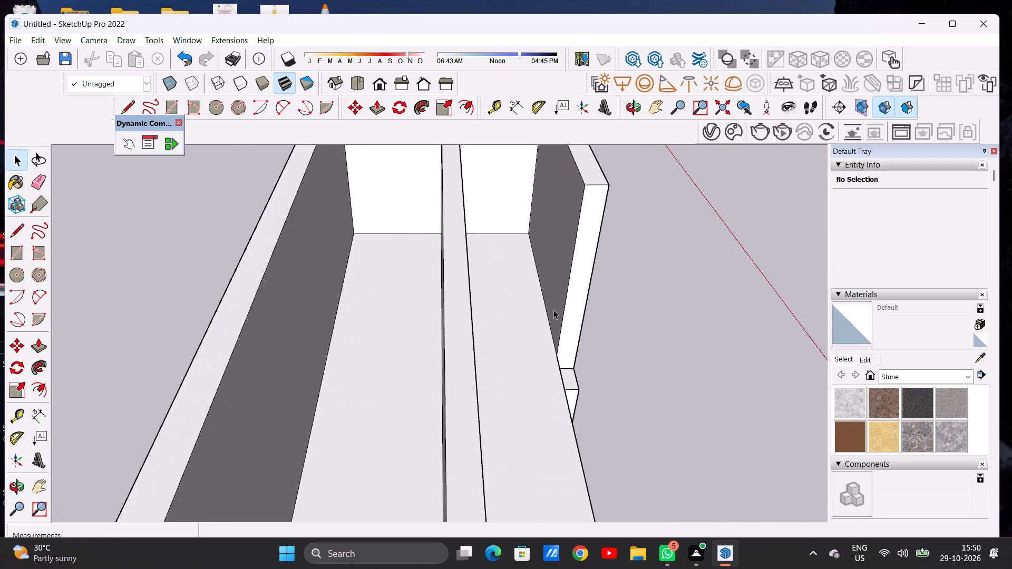
key(p)
click(560, 314)
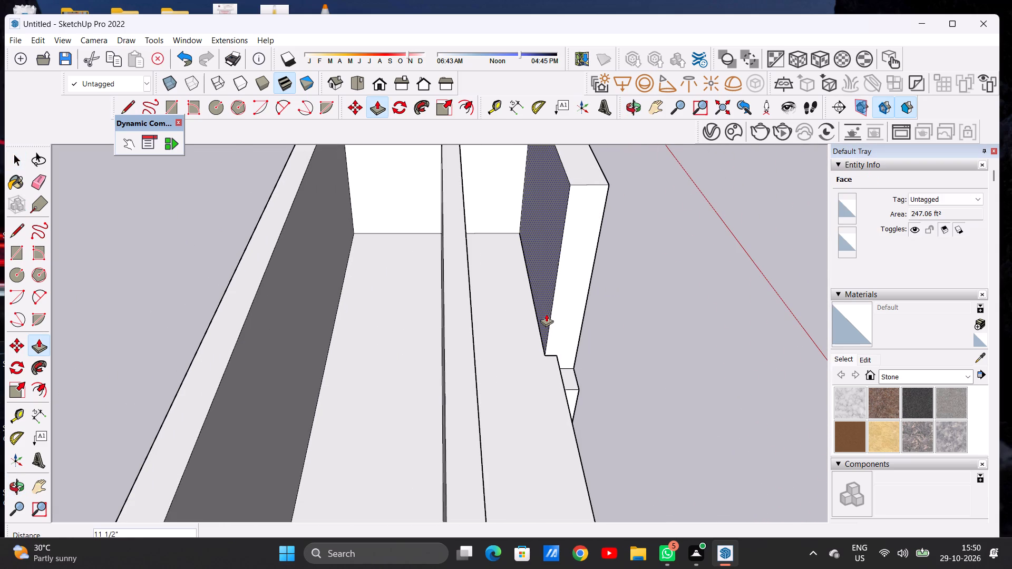
click(542, 311)
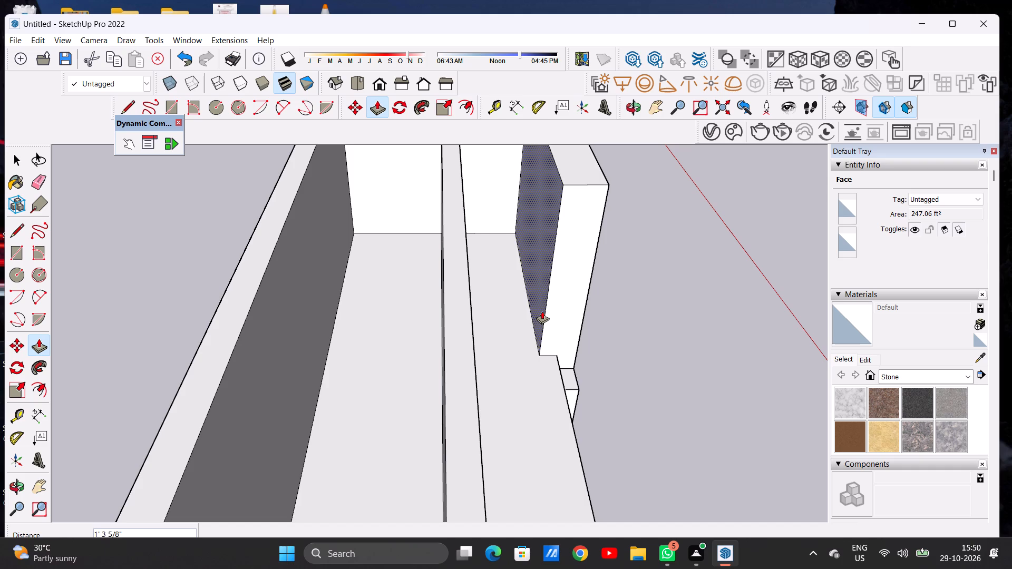
key(space)
Draw a line about 24' long on the upper floor from the thickened wall's inner corner to the opposite side wall.
scroll(550, 338, down, 8)
middle_drag(583, 340, 339, 294)
scroll(467, 377, down, 3)
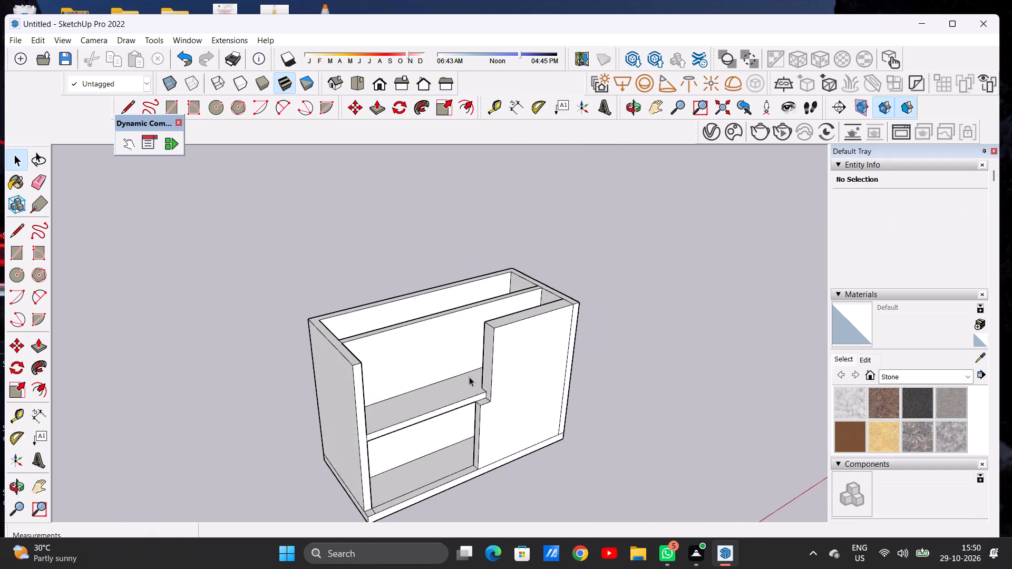
middle_drag(449, 373, 335, 496)
scroll(355, 410, up, 10)
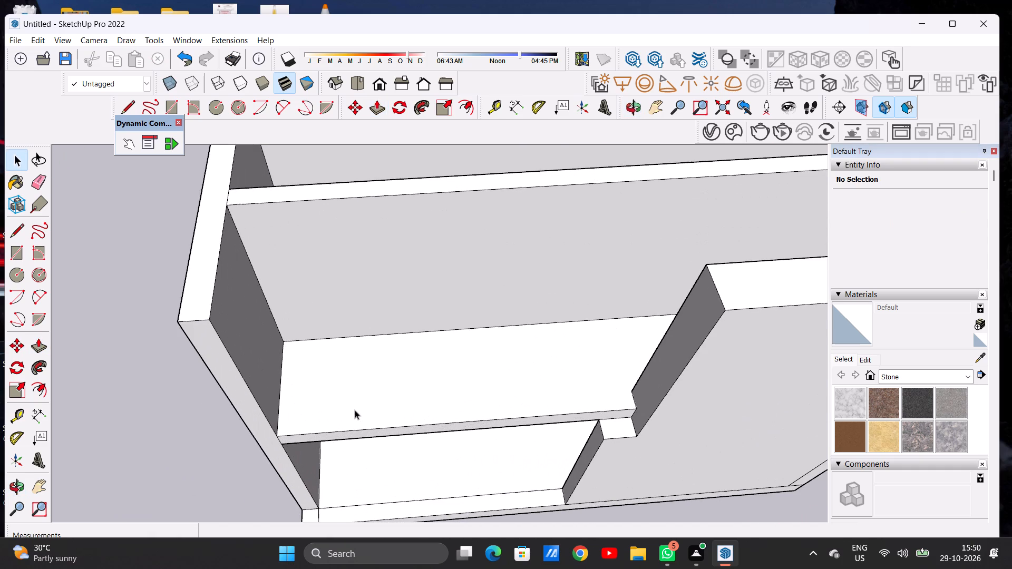
key(l)
scroll(624, 393, up, 5)
click(640, 391)
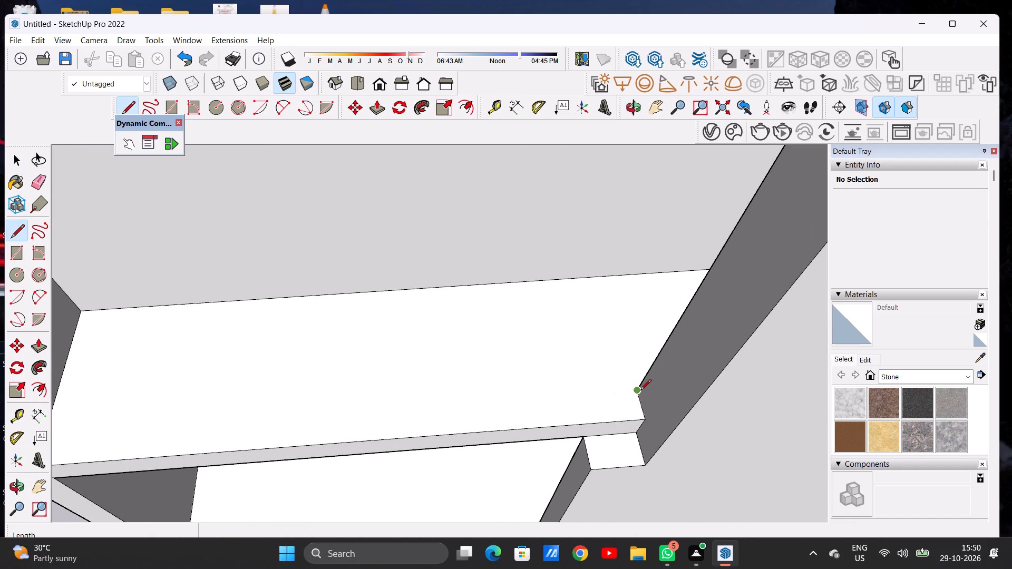
scroll(533, 400, down, 6)
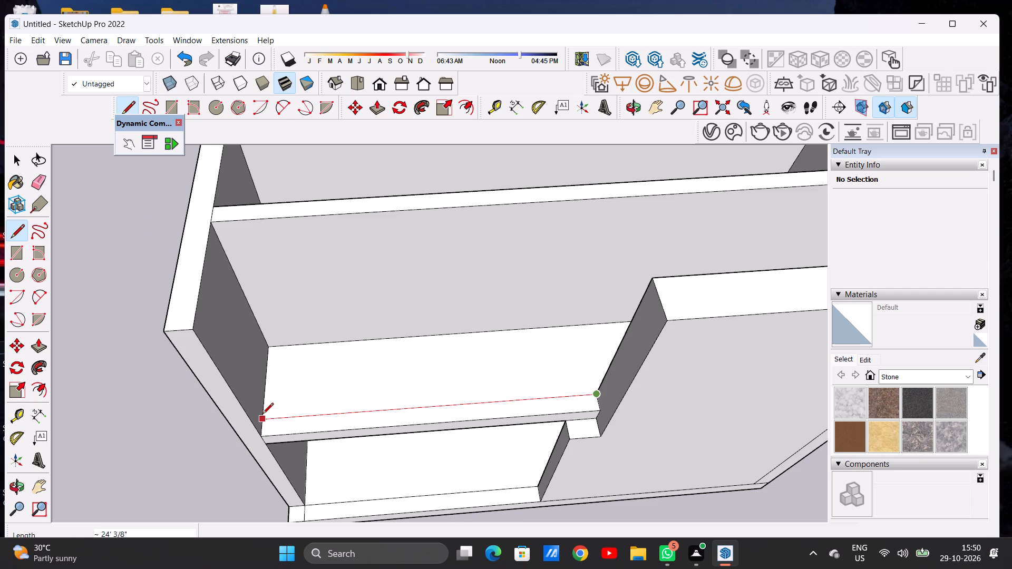
click(264, 415)
key(space)
Examine the strip marked along the upper floor's front edge from the front and from above.
scroll(463, 444, down, 5)
middle_drag(462, 453, 452, 428)
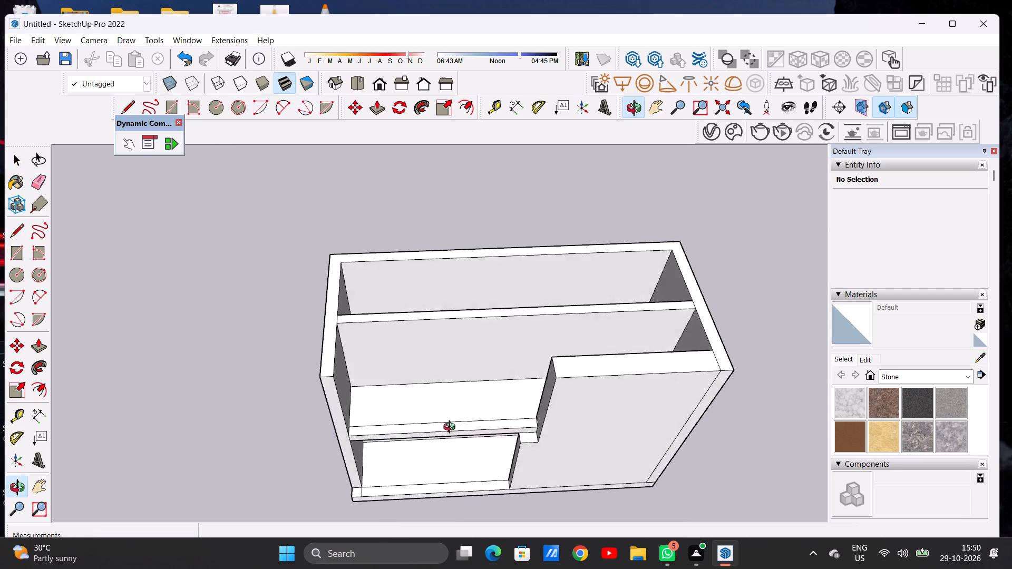
middle_drag(452, 428, 431, 359)
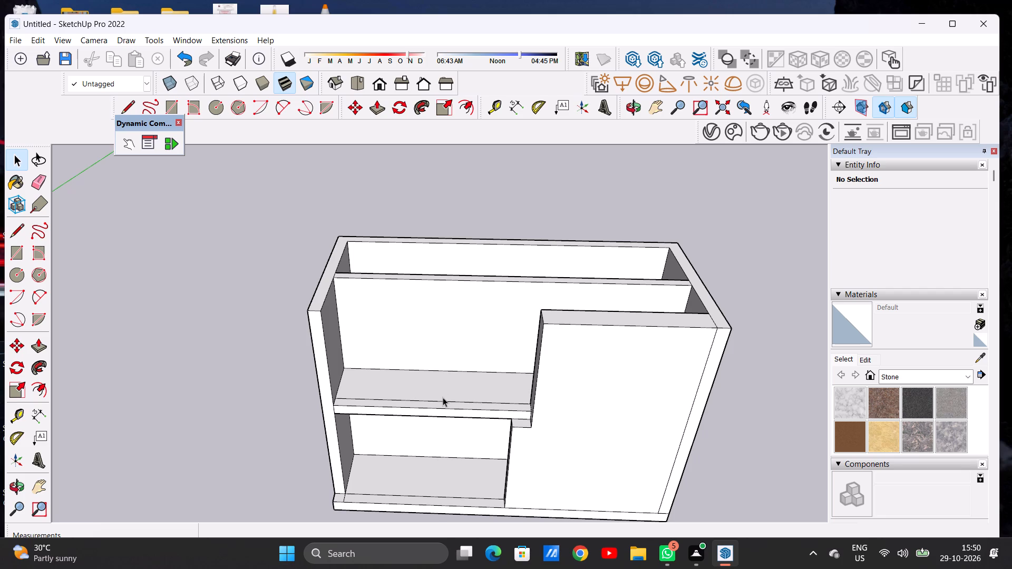
scroll(427, 403, down, 5)
middle_drag(426, 393, 437, 393)
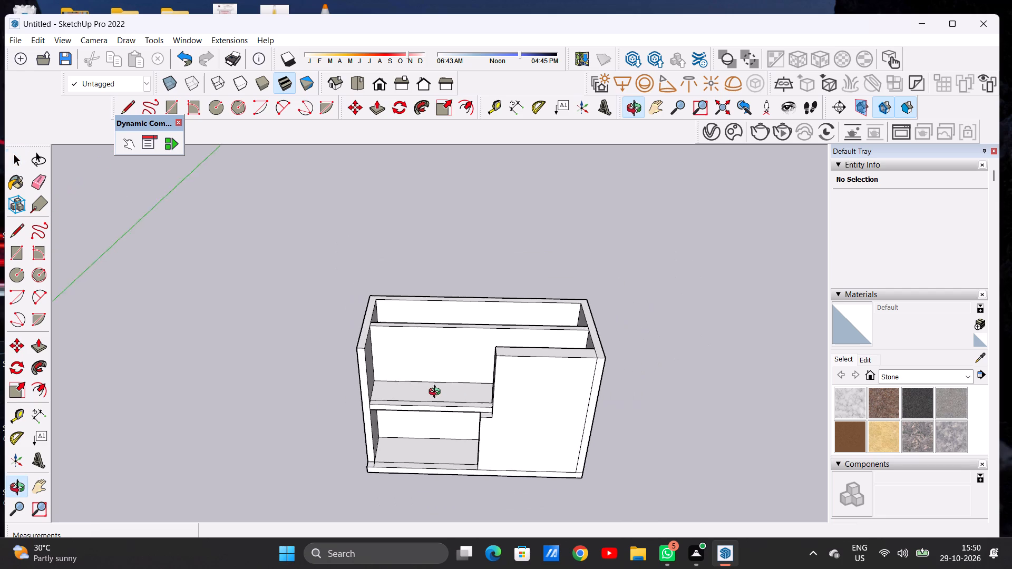
middle_drag(437, 393, 436, 422)
scroll(460, 413, up, 7)
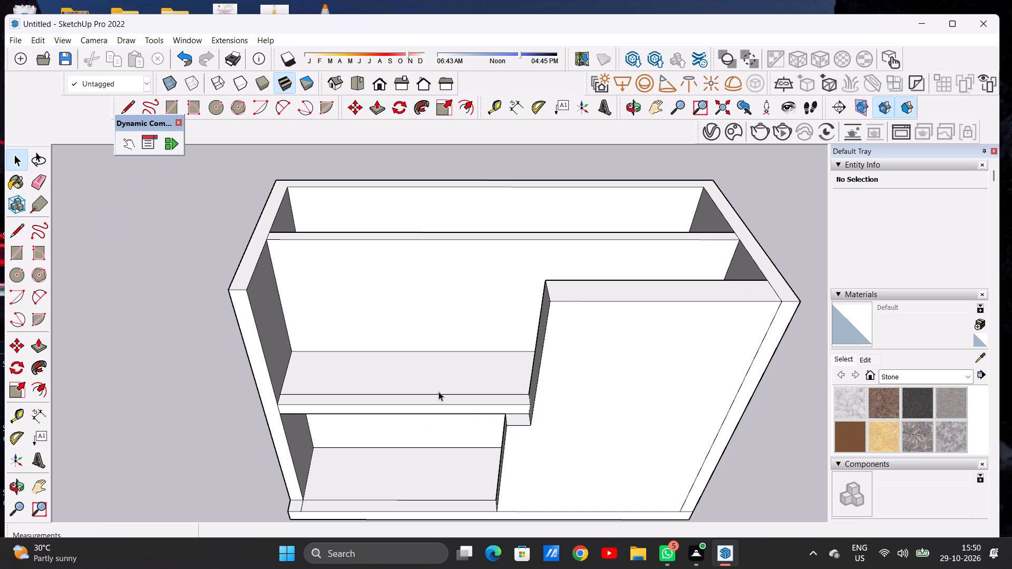
middle_drag(437, 394, 444, 438)
middle_click(442, 439)
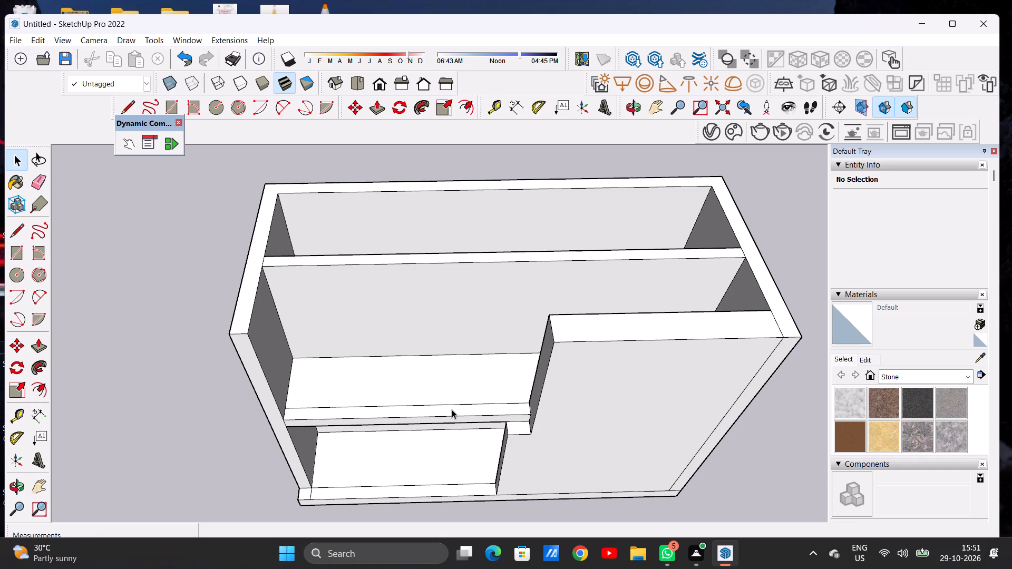
Draw a short line across the upper floor's front strip, dividing it part-way along its length.
key(l)
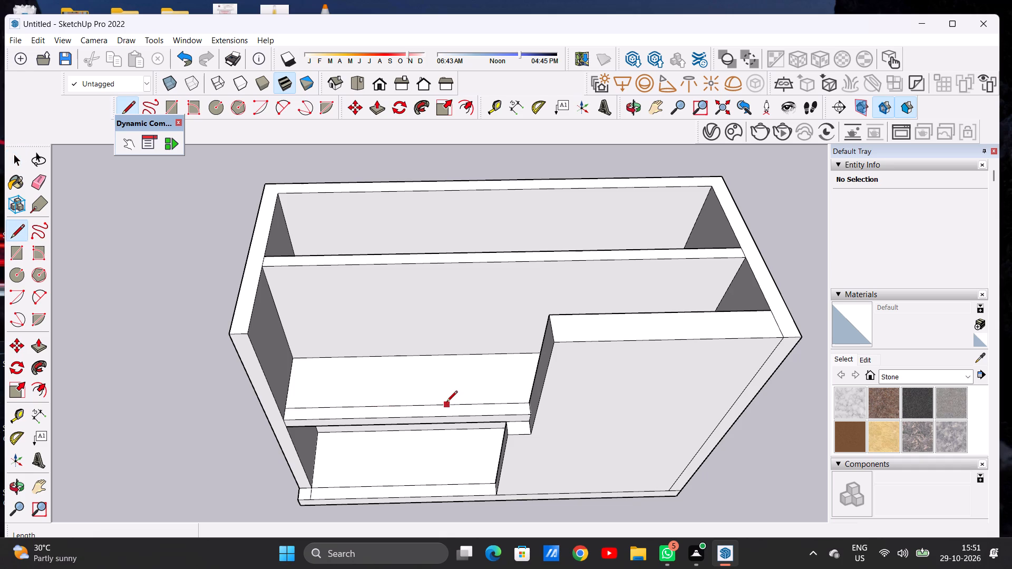
click(444, 402)
click(446, 416)
key(space)
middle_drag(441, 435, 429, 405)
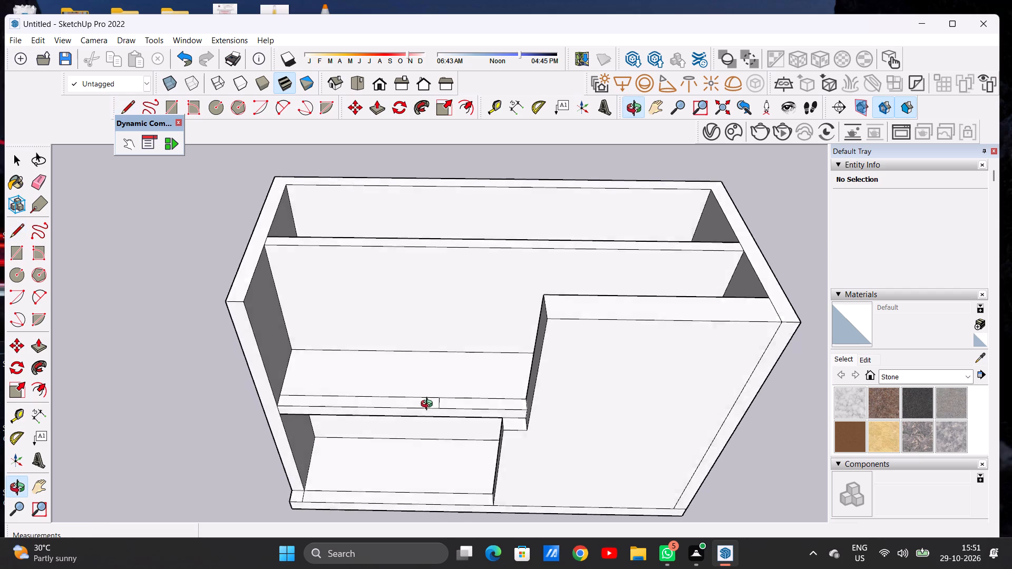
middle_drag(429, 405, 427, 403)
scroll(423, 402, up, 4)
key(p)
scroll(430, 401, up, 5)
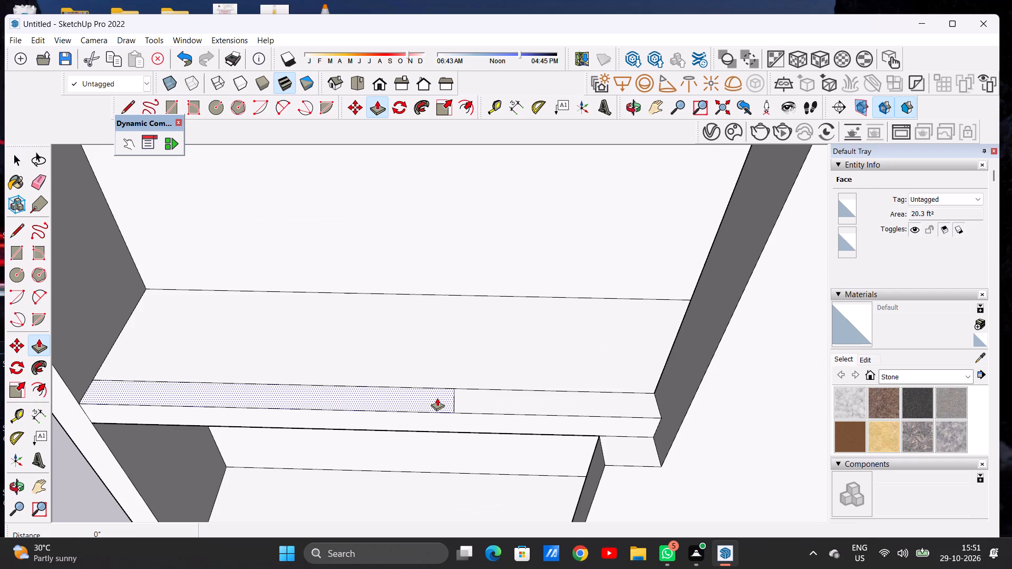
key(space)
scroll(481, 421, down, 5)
Draw a lengthwise line about 15' 7" long within the front strip, from the side wall to the short dividing line.
middle_drag(424, 411, 433, 443)
key(l)
scroll(260, 422, up, 1)
scroll(251, 420, down, 1)
scroll(247, 420, up, 6)
scroll(206, 440, up, 6)
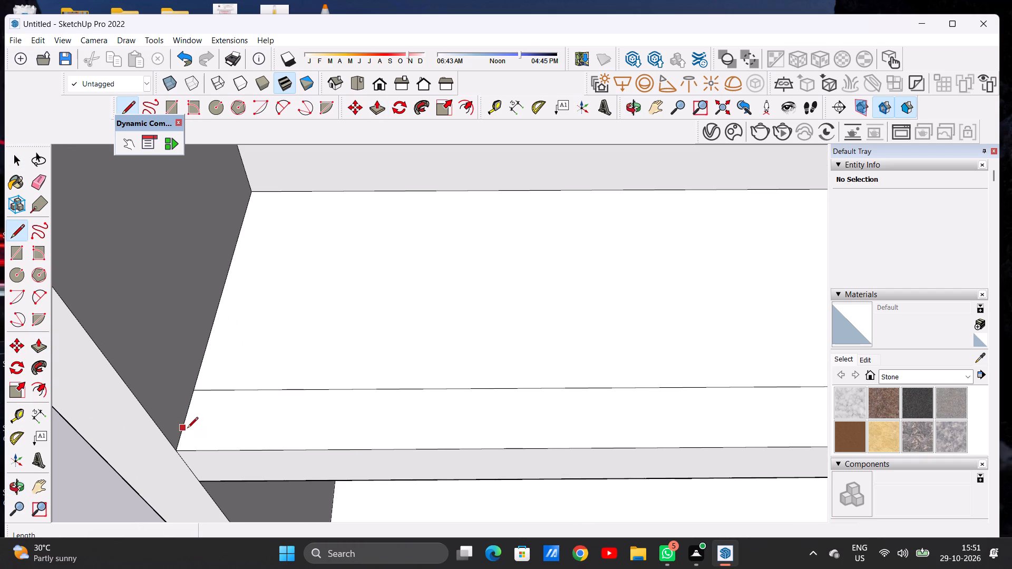
click(184, 433)
scroll(294, 435, down, 14)
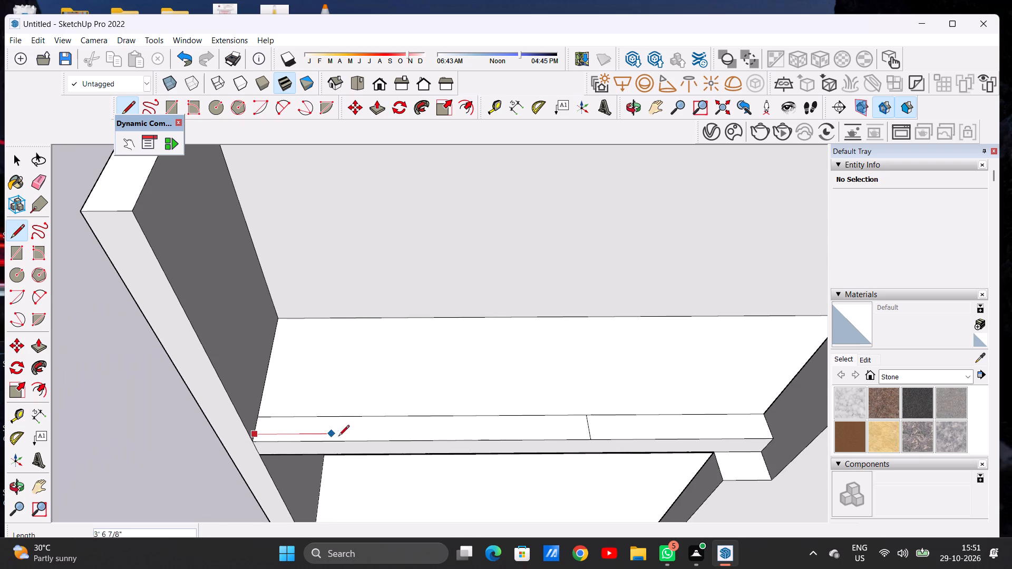
scroll(469, 440, up, 6)
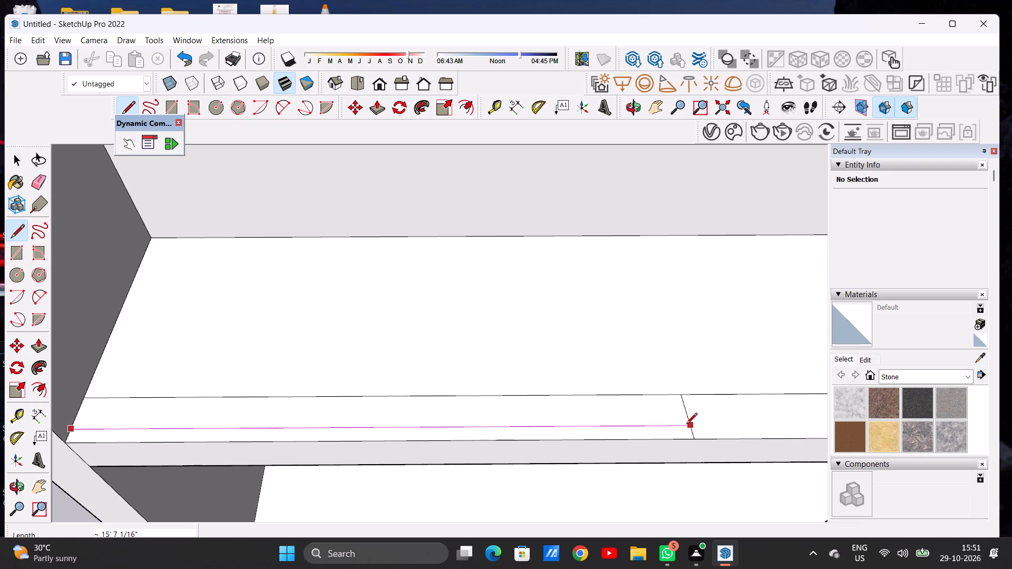
click(686, 425)
key(space)
scroll(476, 465, down, 3)
scroll(476, 467, up, 1)
scroll(476, 467, down, 5)
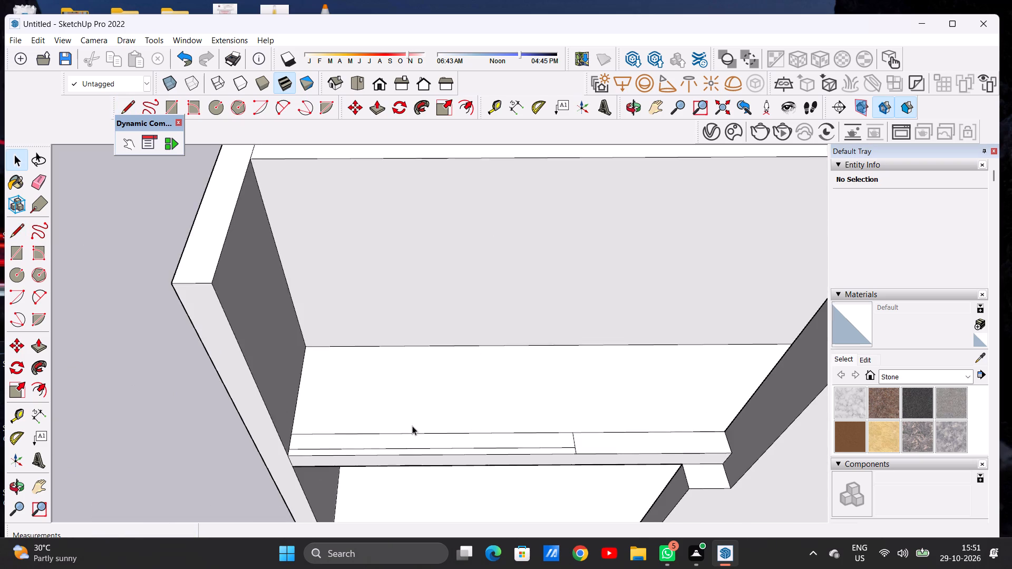
scroll(412, 426, down, 5)
middle_drag(497, 447, 490, 434)
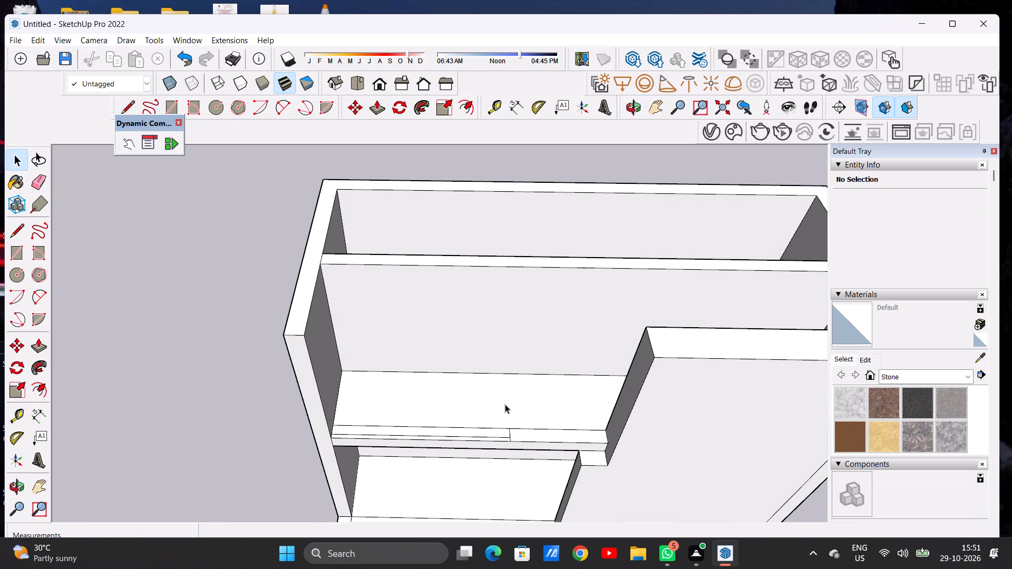
Push/Pull the narrow strip behind the lengthwise line on the upper floor's front edge up about 5' 8" as a low wall.
key(p)
scroll(498, 436, up, 8)
scroll(509, 427, down, 1)
scroll(509, 427, up, 1)
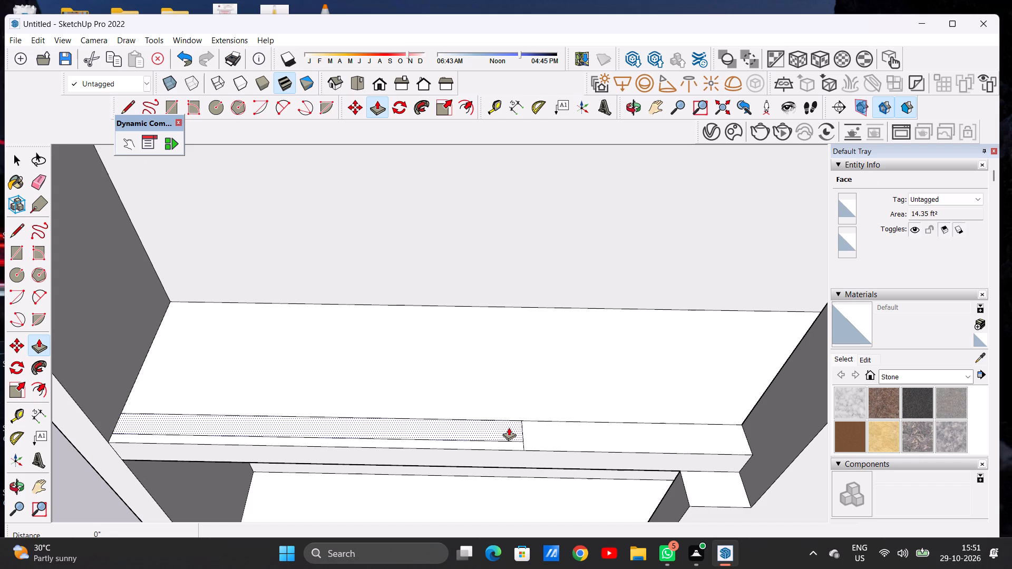
click(509, 427)
scroll(517, 417, down, 1)
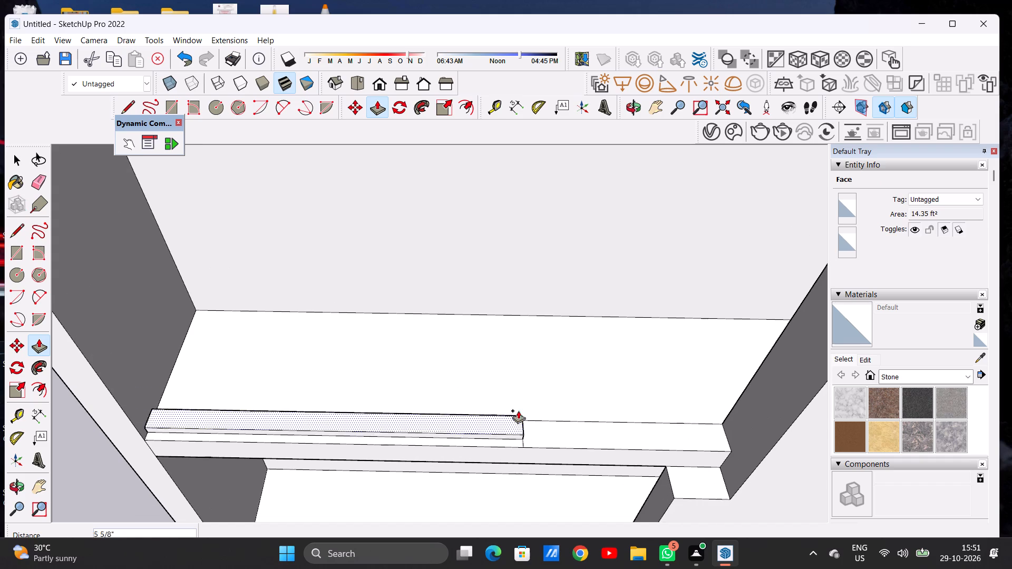
middle_drag(518, 406, 537, 312)
scroll(522, 371, down, 3)
scroll(520, 371, up, 1)
scroll(520, 371, down, 9)
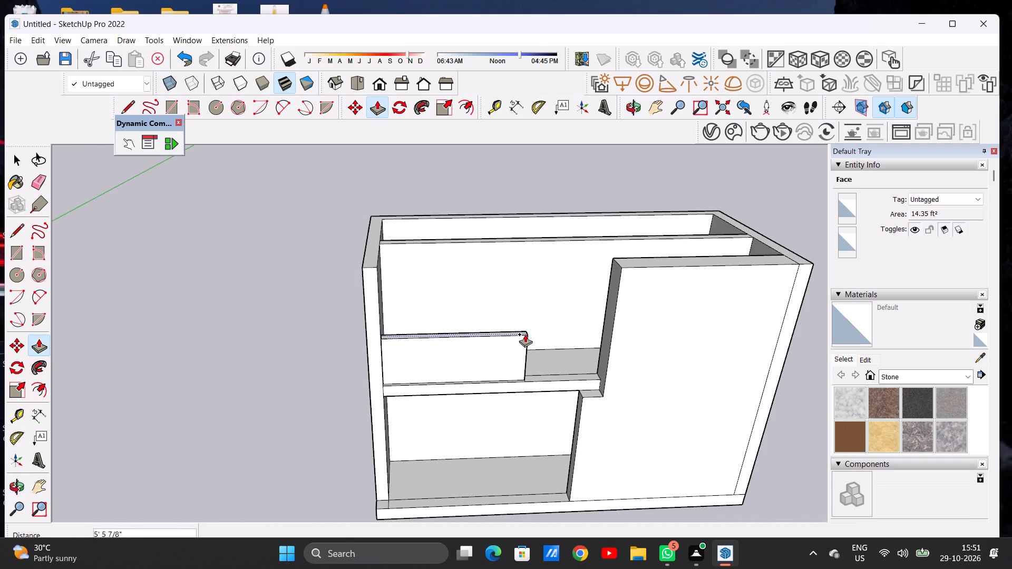
click(525, 332)
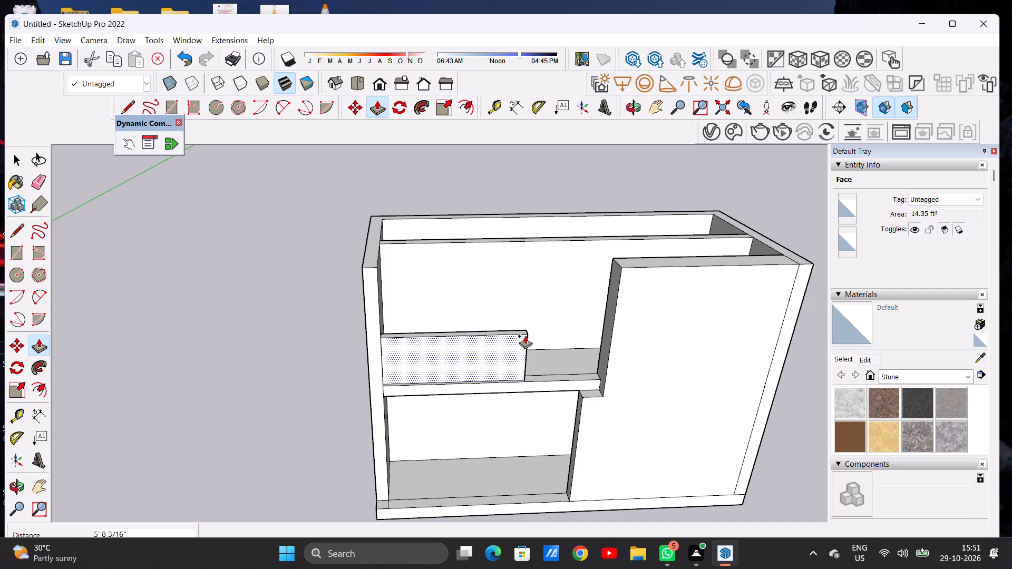
key(space)
Examine the low wall on the upper floor's front edge from the front, the side and above.
scroll(418, 386, down, 5)
middle_drag(425, 418, 419, 390)
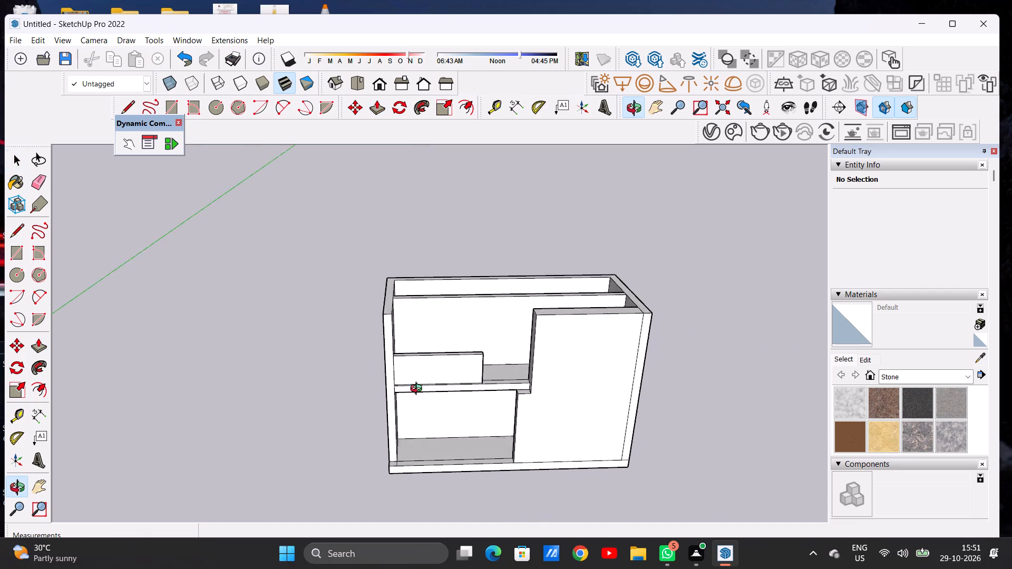
middle_drag(419, 390, 398, 342)
scroll(450, 344, up, 6)
scroll(440, 386, down, 1)
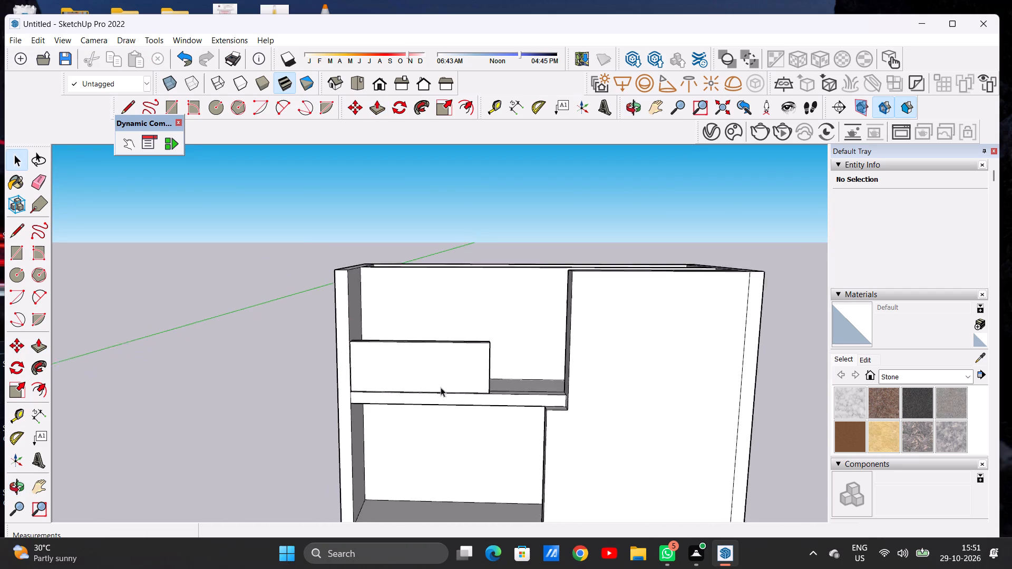
scroll(441, 387, down, 3)
middle_drag(466, 371, 355, 429)
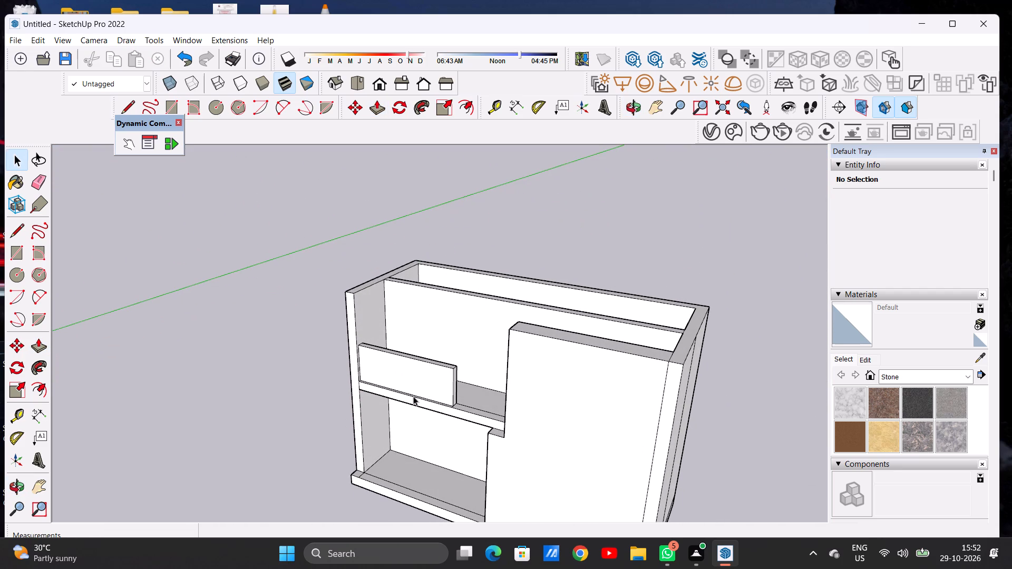
middle_drag(411, 411, 444, 382)
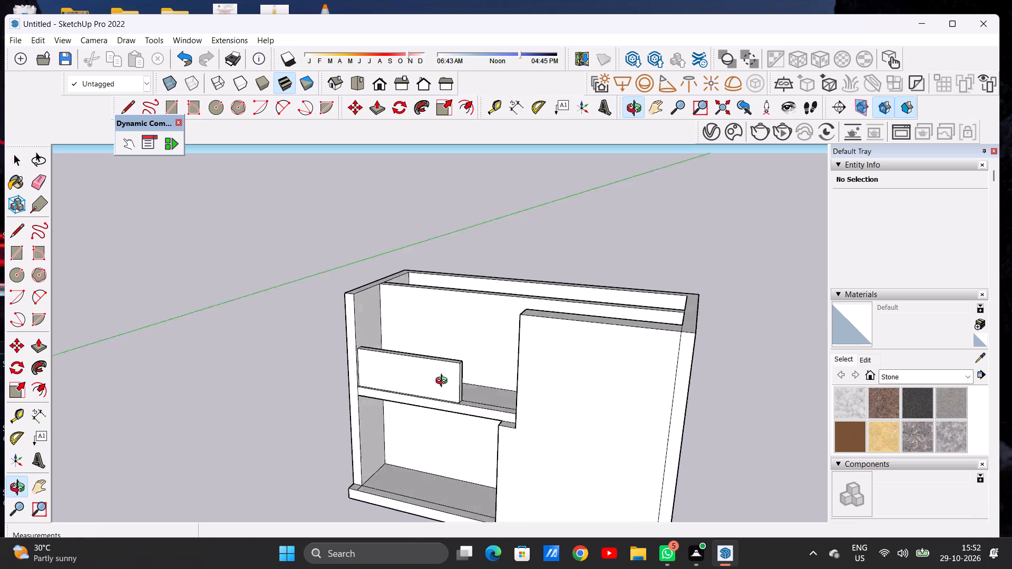
middle_drag(444, 382, 530, 361)
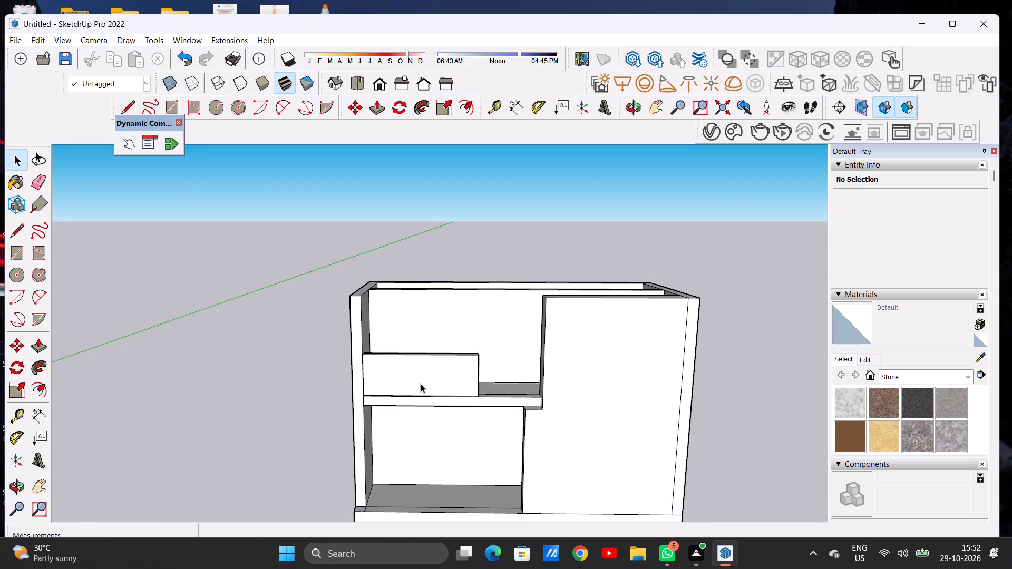
scroll(415, 389, down, 2)
scroll(414, 391, up, 1)
scroll(413, 391, down, 3)
scroll(468, 367, up, 5)
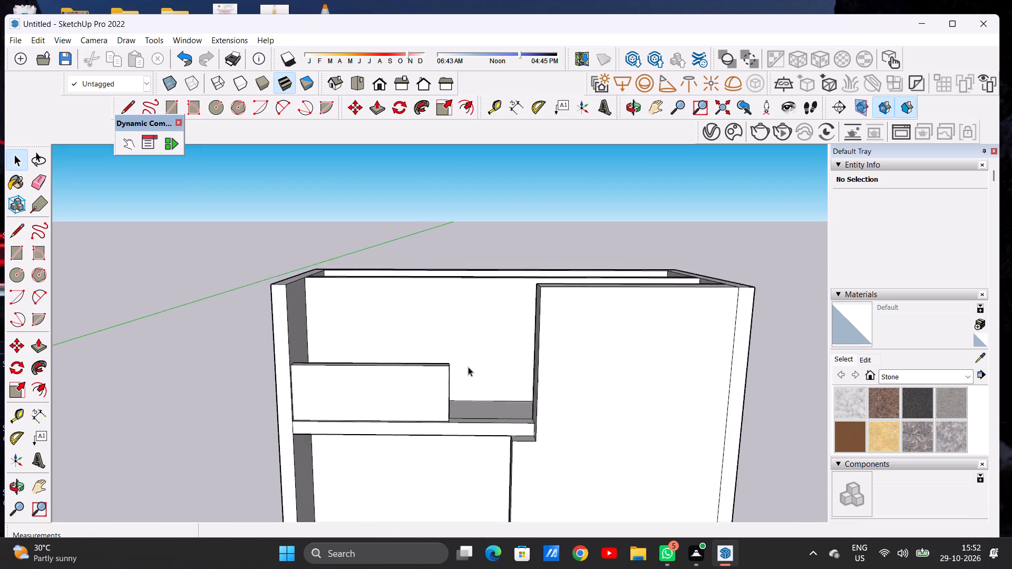
scroll(468, 367, up, 2)
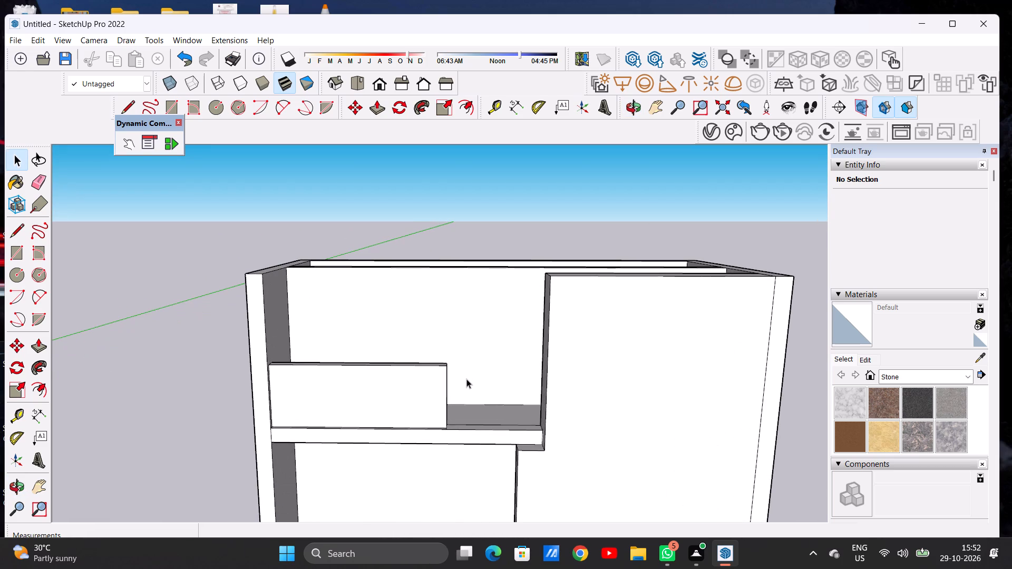
scroll(464, 383, down, 6)
middle_drag(461, 380, 474, 481)
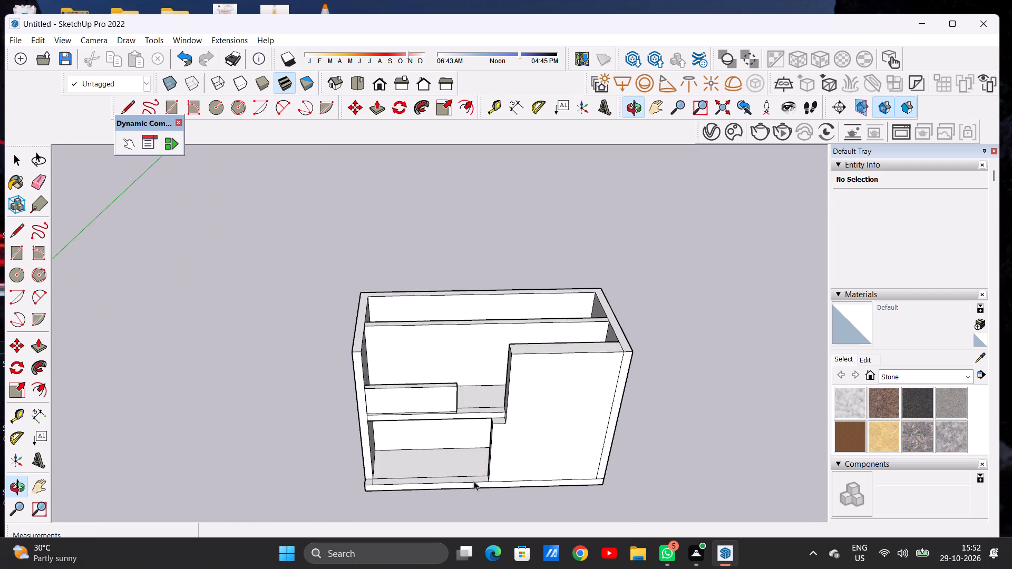
middle_drag(474, 481, 474, 482)
scroll(461, 389, up, 6)
scroll(468, 386, down, 1)
middle_drag(469, 390, 463, 453)
Push the low wall's front face inward about 4" to make the wall thinner.
scroll(464, 438, up, 3)
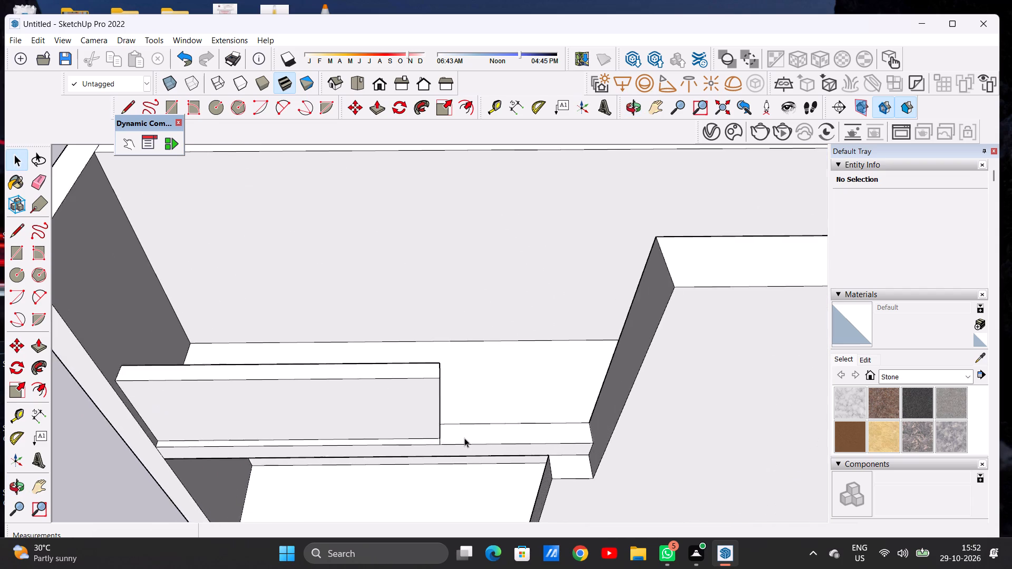
scroll(464, 438, up, 7)
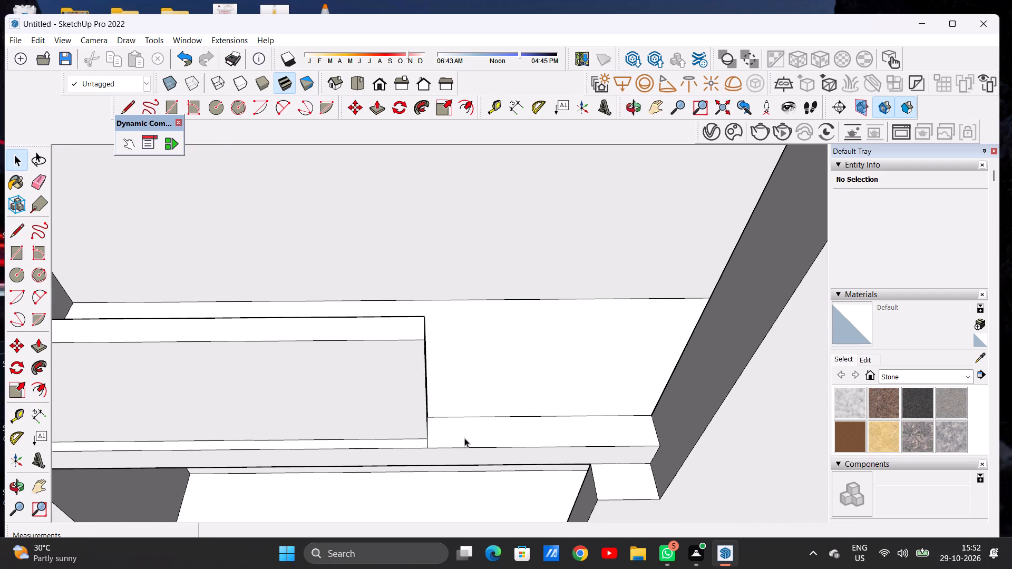
key(p)
click(400, 410)
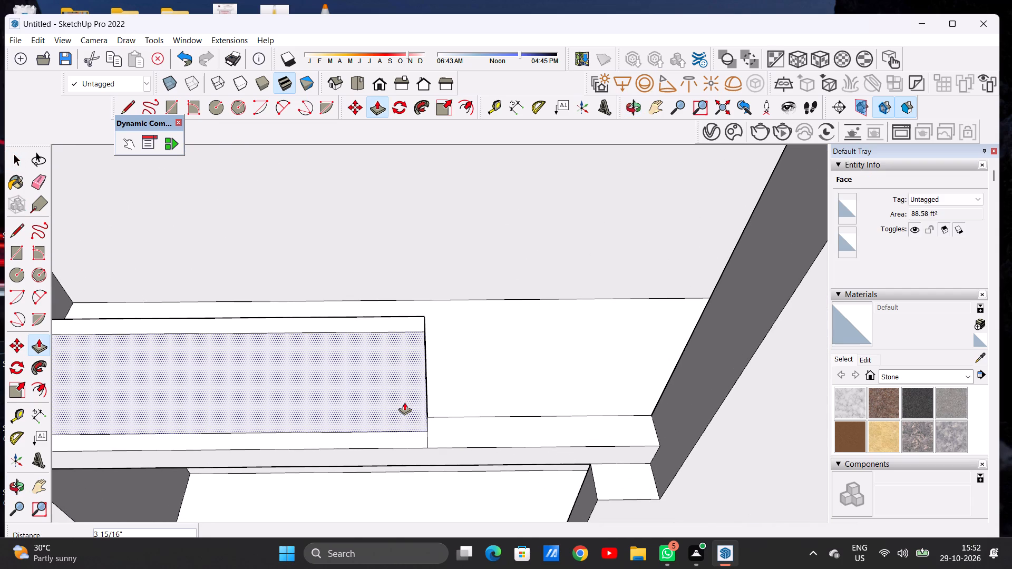
click(404, 402)
key(space)
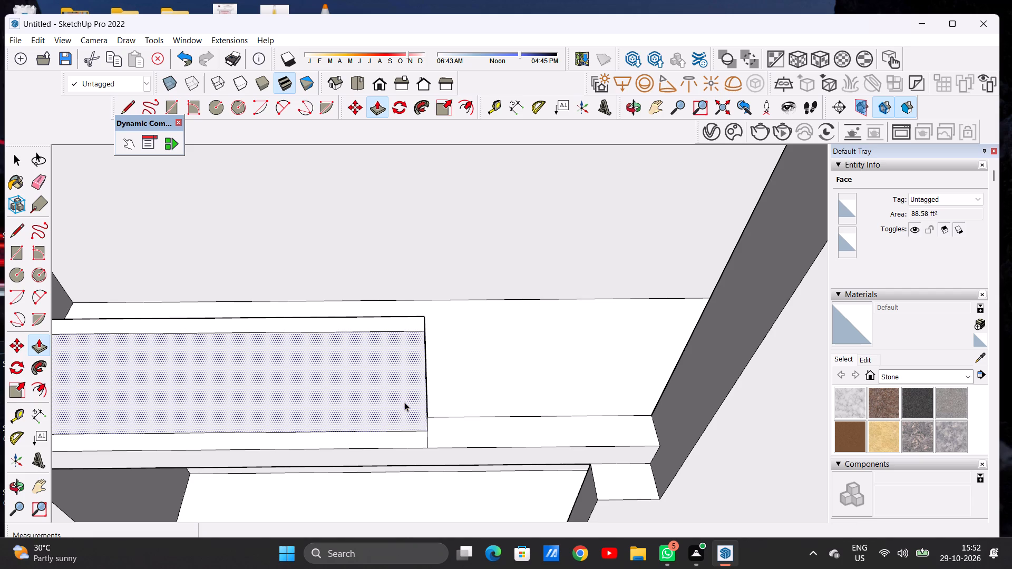
Extend the low wall's free end along the balcony edge with Push/Pull to meet the thickened front wall.
middle_drag(435, 394, 400, 394)
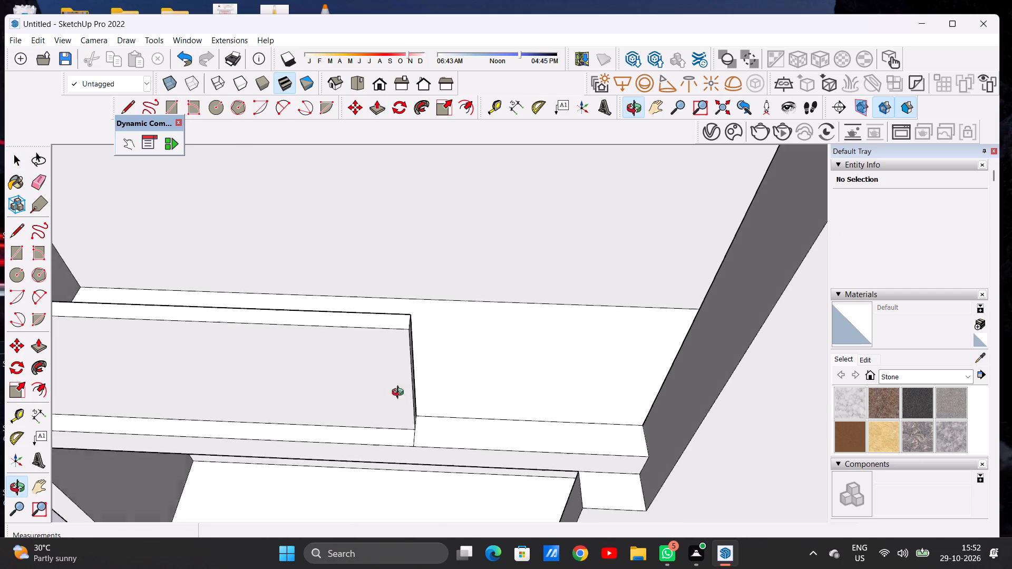
middle_drag(400, 394, 365, 403)
key(p)
scroll(371, 386, up, 6)
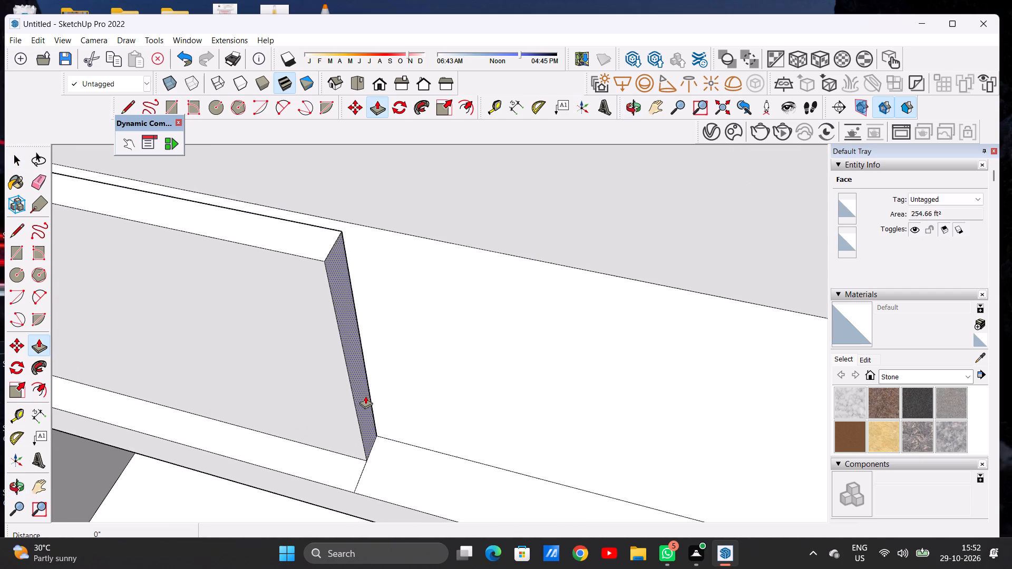
click(365, 396)
scroll(451, 407, down, 5)
scroll(451, 406, up, 1)
scroll(451, 406, down, 7)
middle_drag(555, 410, 597, 395)
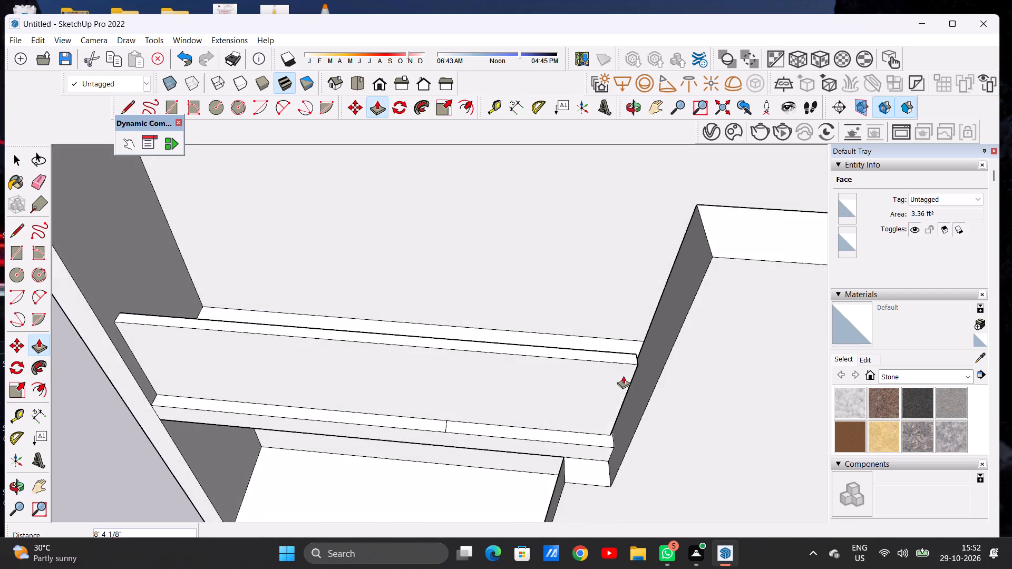
scroll(637, 355, up, 5)
click(661, 341)
key(space)
Draw a short line across the ledge in front of the low wall, just beside the existing dividing line, closing a small rectangle.
scroll(440, 396, down, 3)
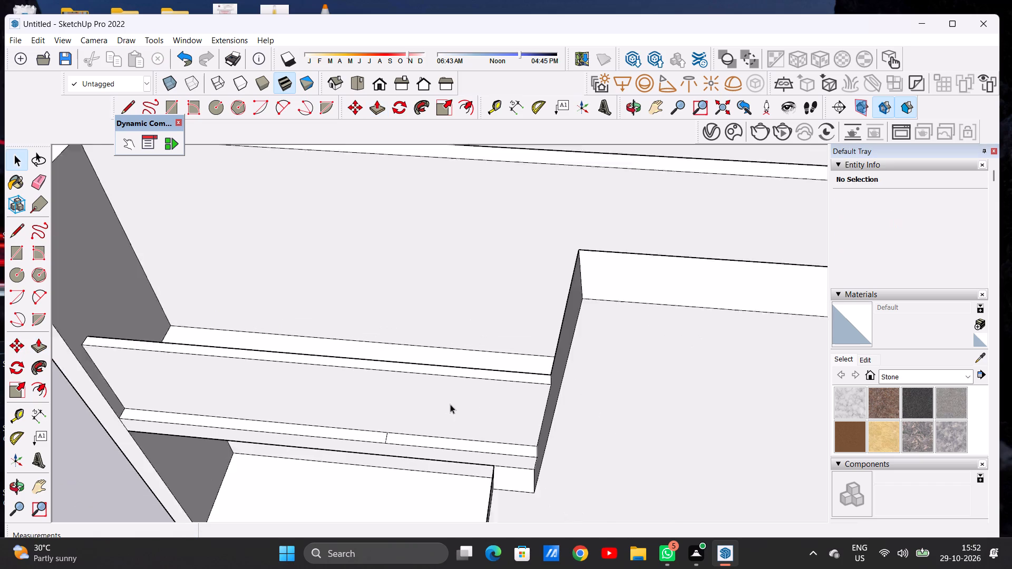
scroll(450, 404, down, 8)
scroll(502, 393, up, 1)
scroll(503, 393, down, 3)
middle_drag(397, 404, 412, 436)
scroll(444, 430, up, 3)
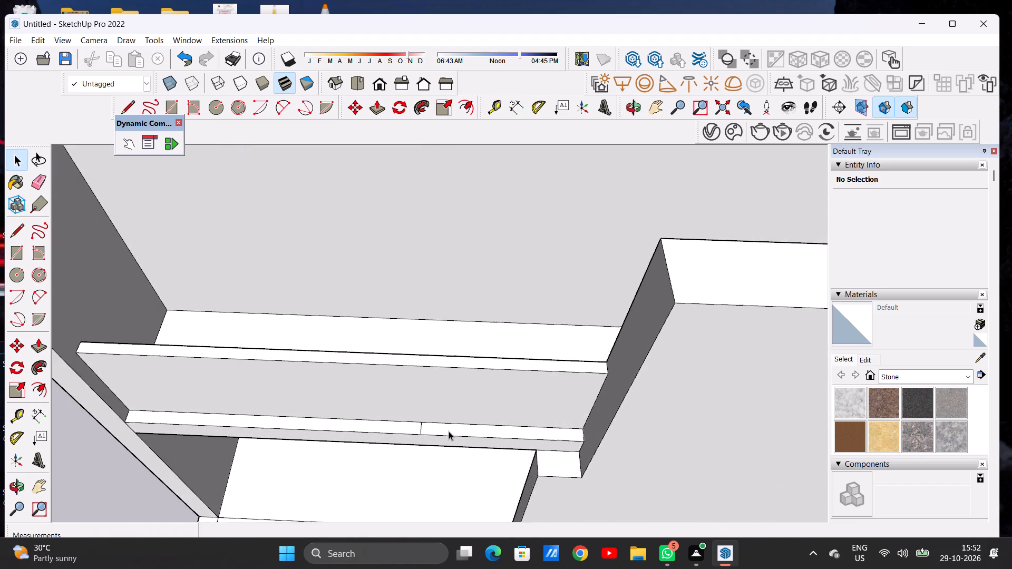
scroll(449, 431, up, 4)
key(l)
scroll(429, 439, up, 6)
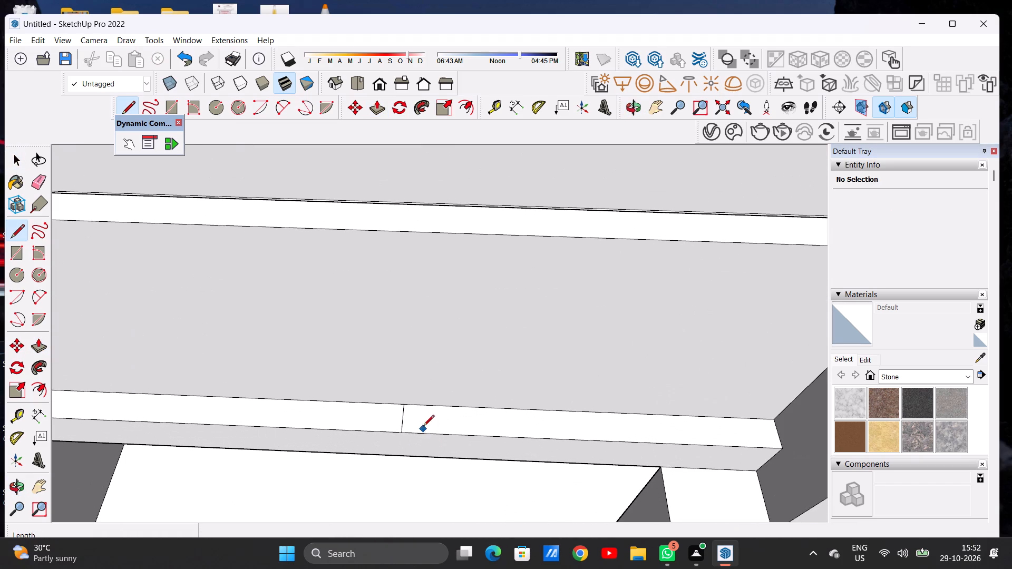
click(429, 407)
click(427, 431)
key(space)
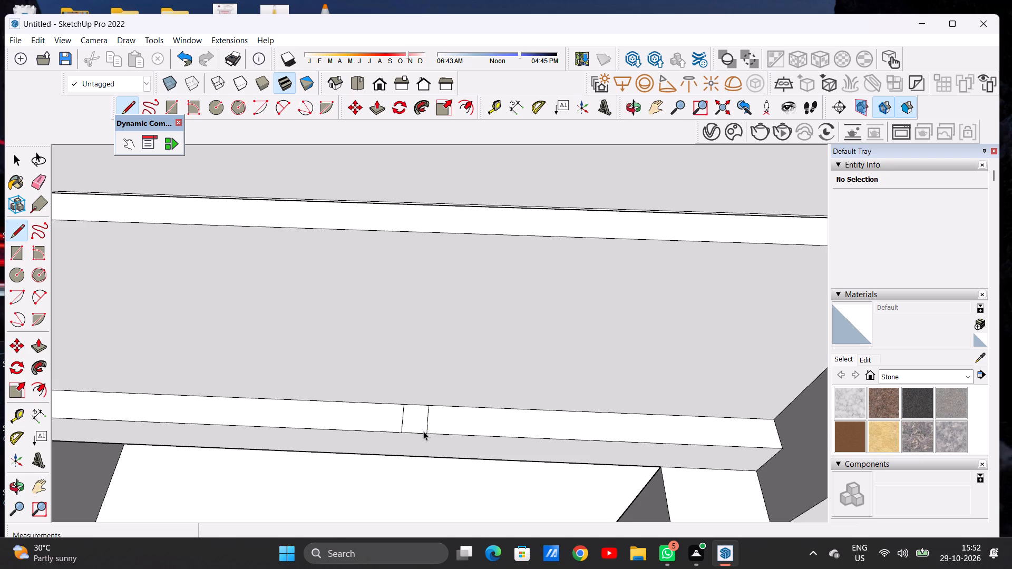
Select the small rectangle on the front ledge and place four copies in a row along it, each about 9 1/2" from the previous one.
double_click(421, 424)
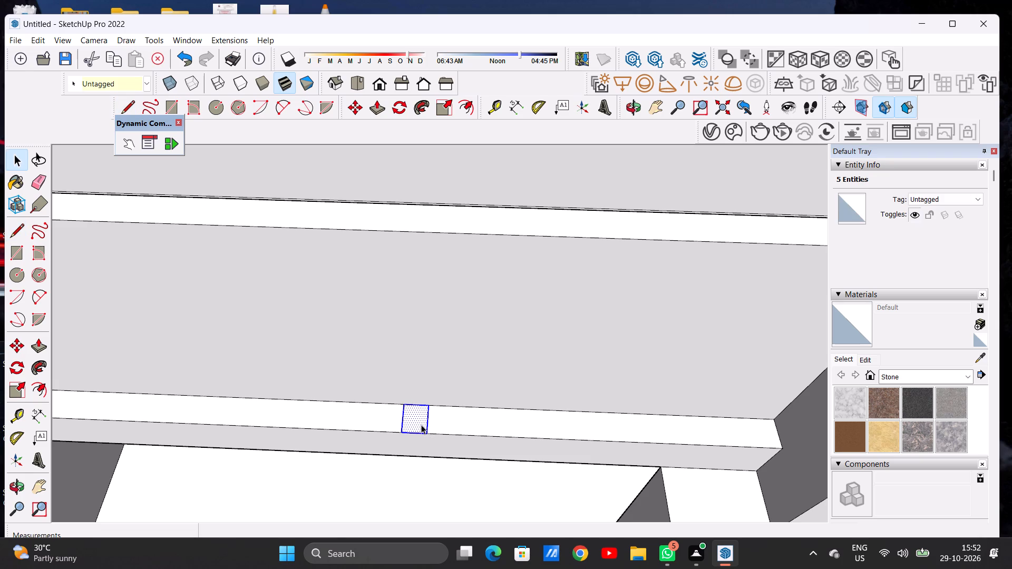
key(m)
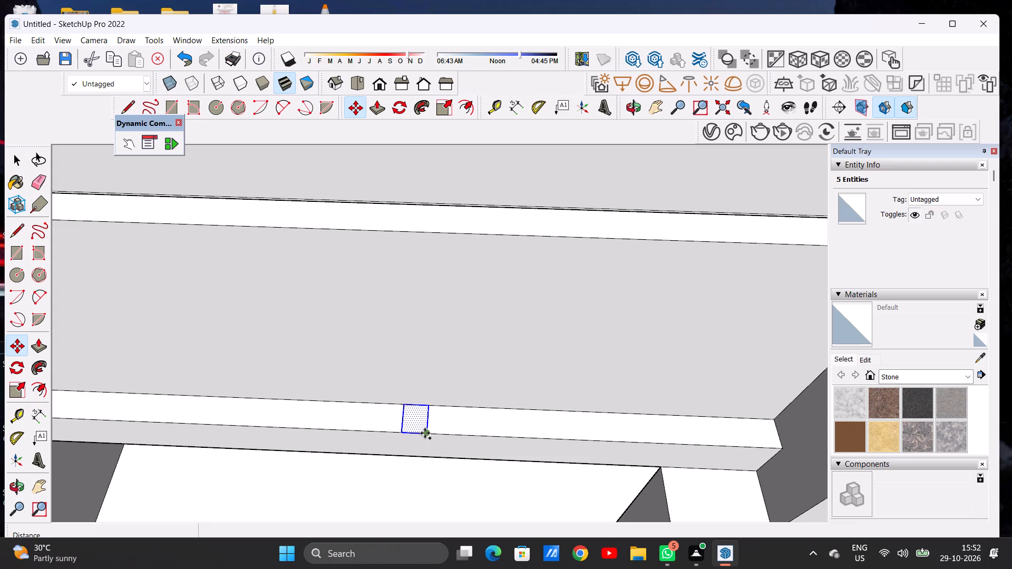
click(425, 433)
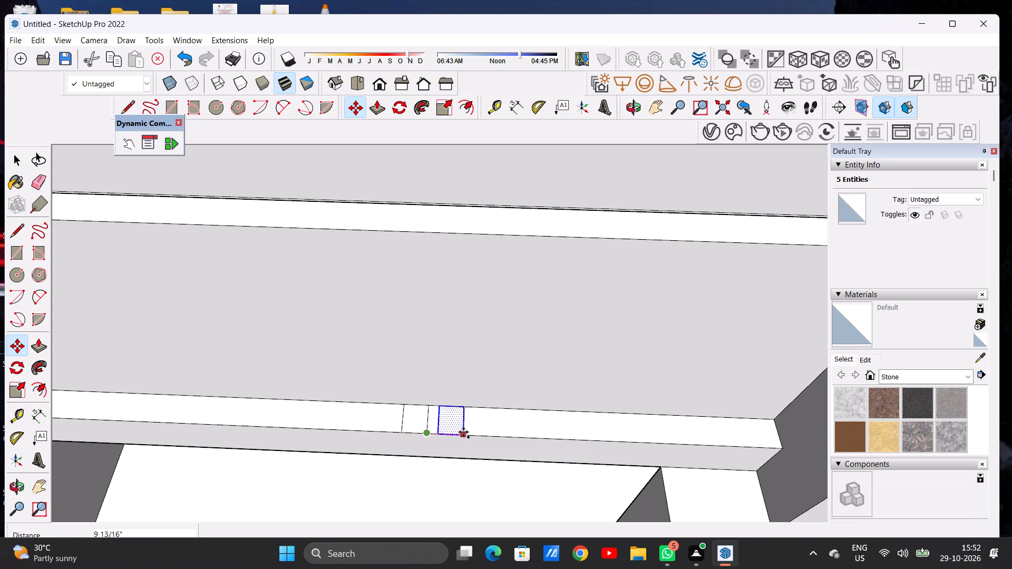
click(463, 431)
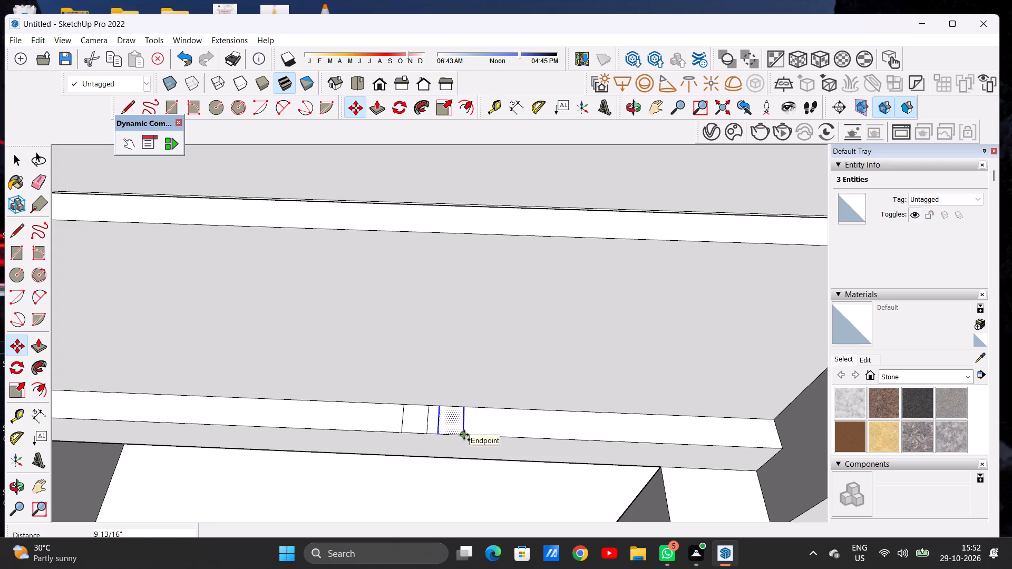
click(464, 435)
click(498, 439)
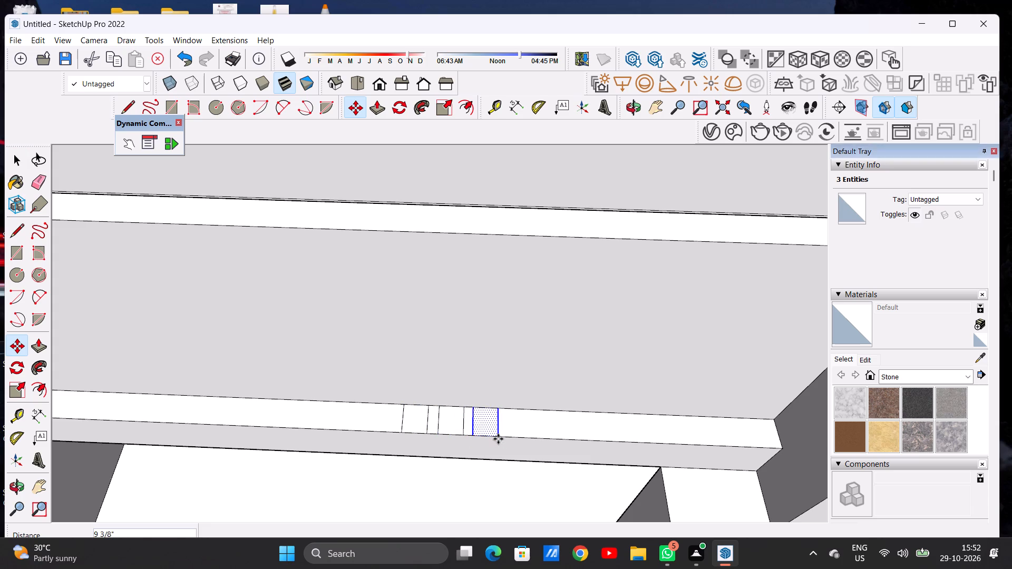
click(498, 439)
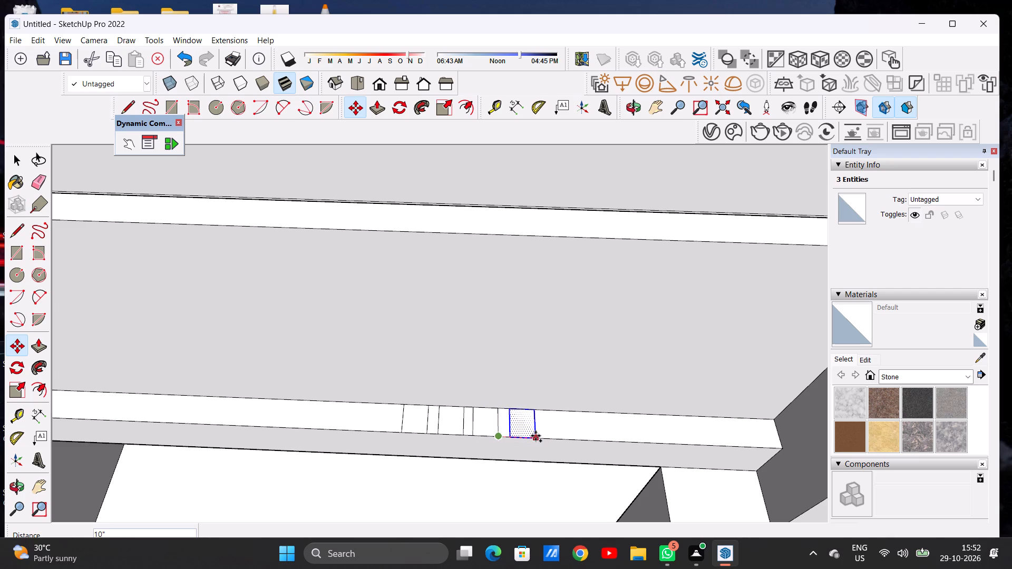
click(533, 434)
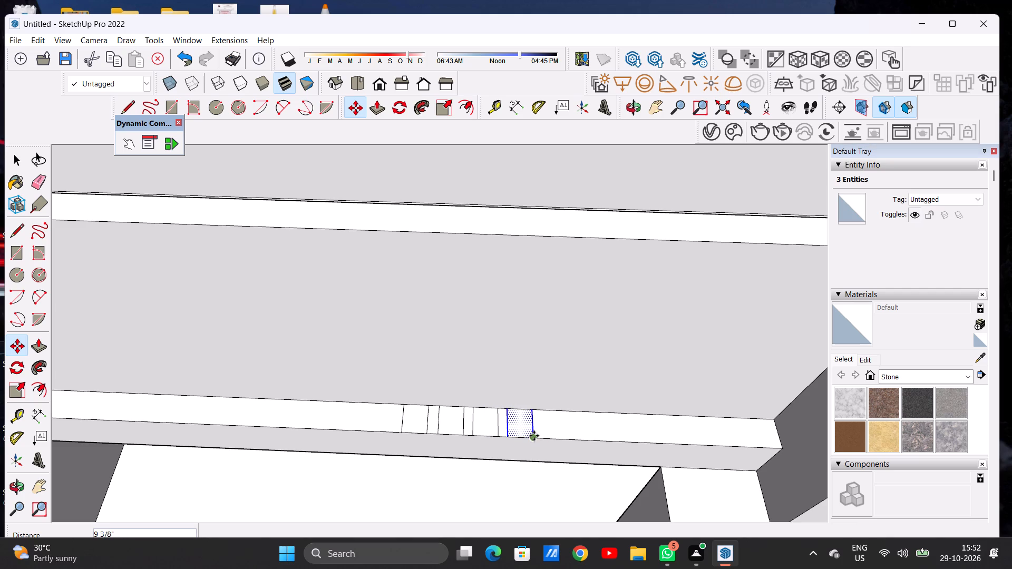
click(534, 436)
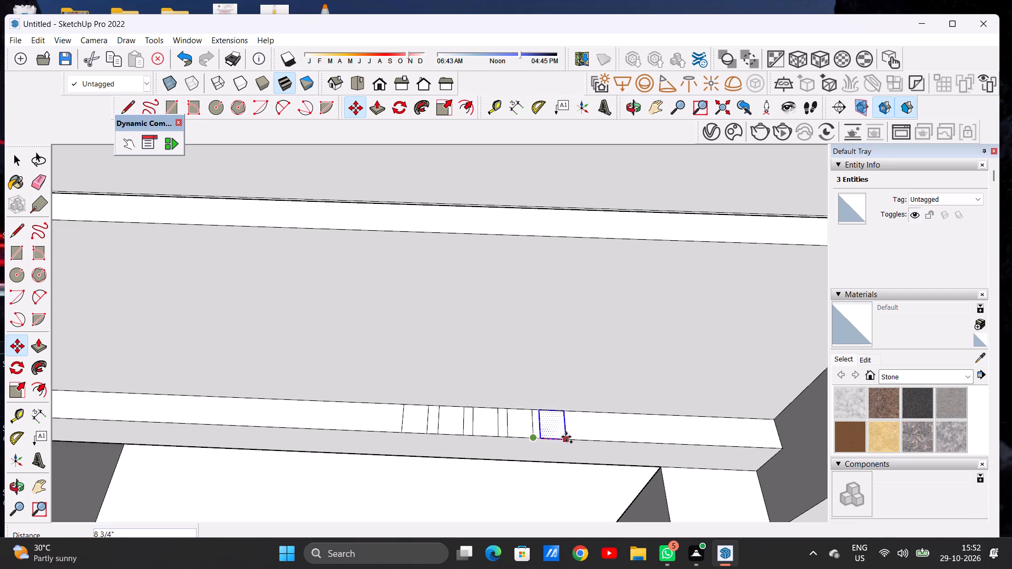
click(568, 438)
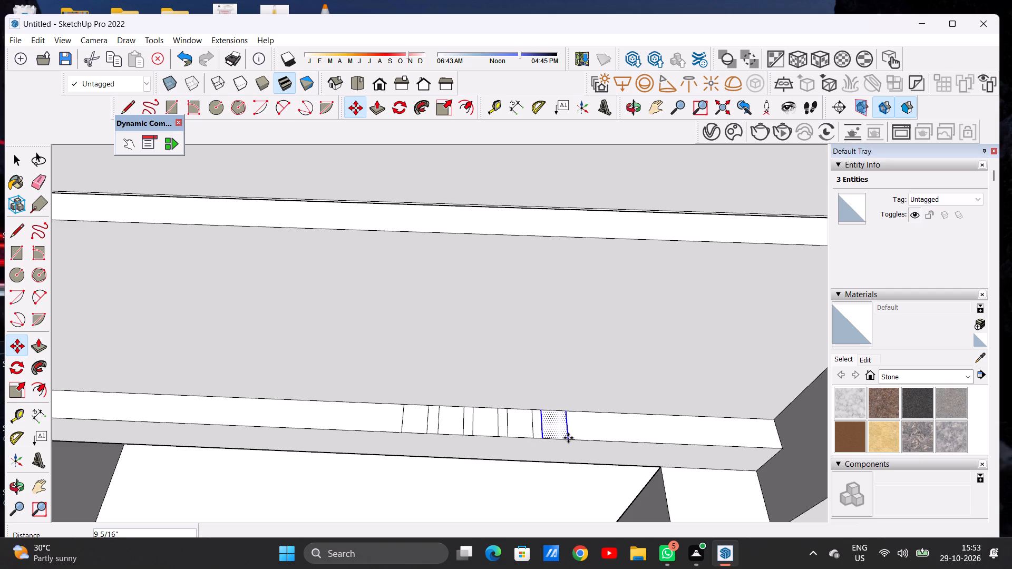
Continue the row with five more copies of the rectangle, about 8 1/2" to 10" apart, up to near the ledge's end at the side wall.
click(568, 438)
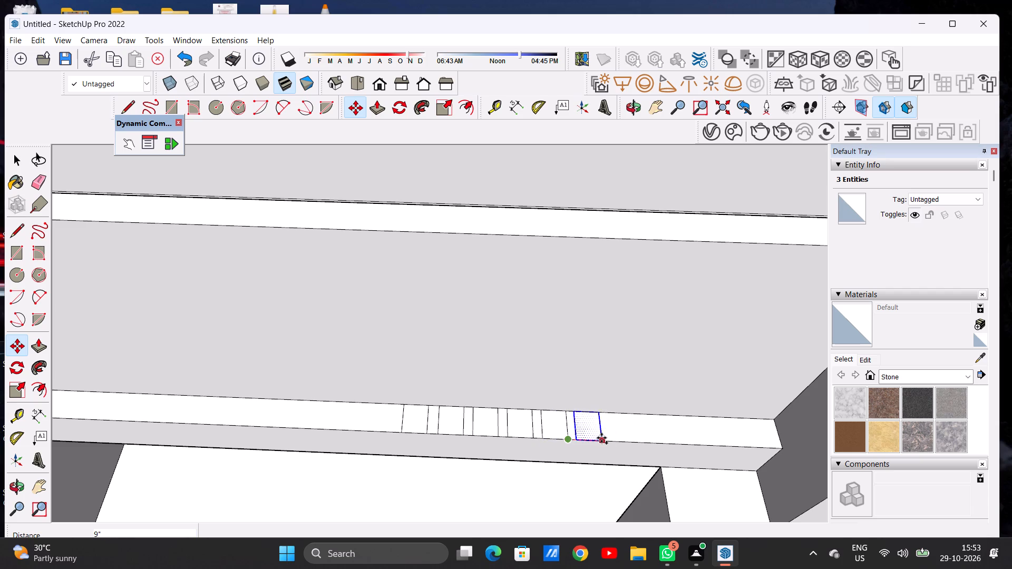
double_click(606, 438)
click(606, 438)
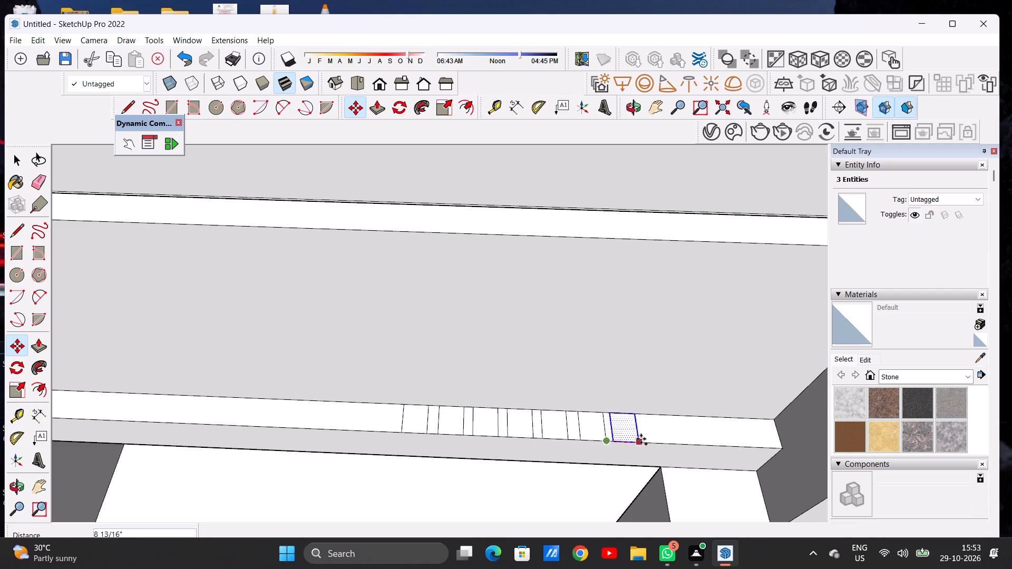
click(643, 437)
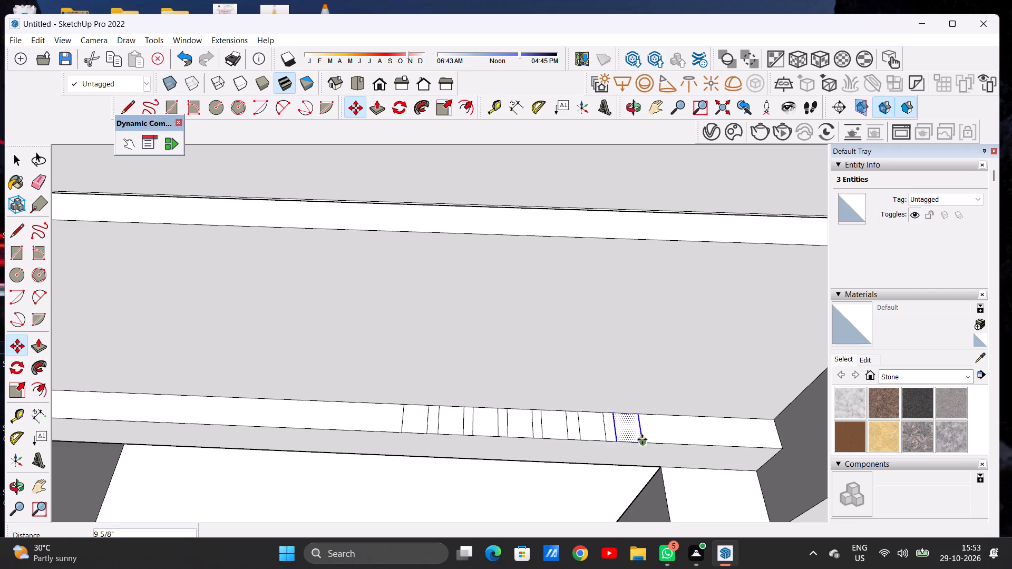
click(642, 440)
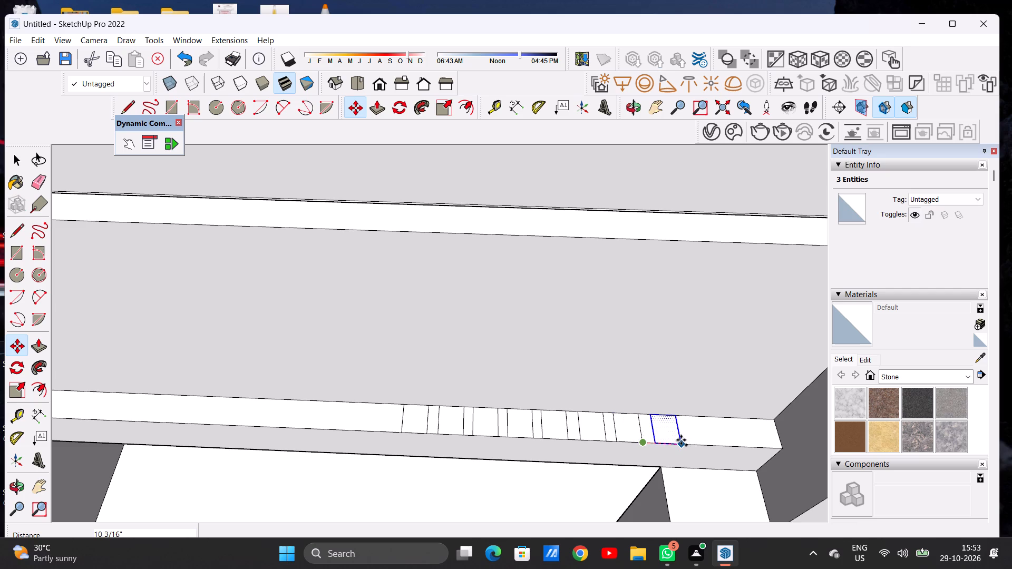
click(681, 440)
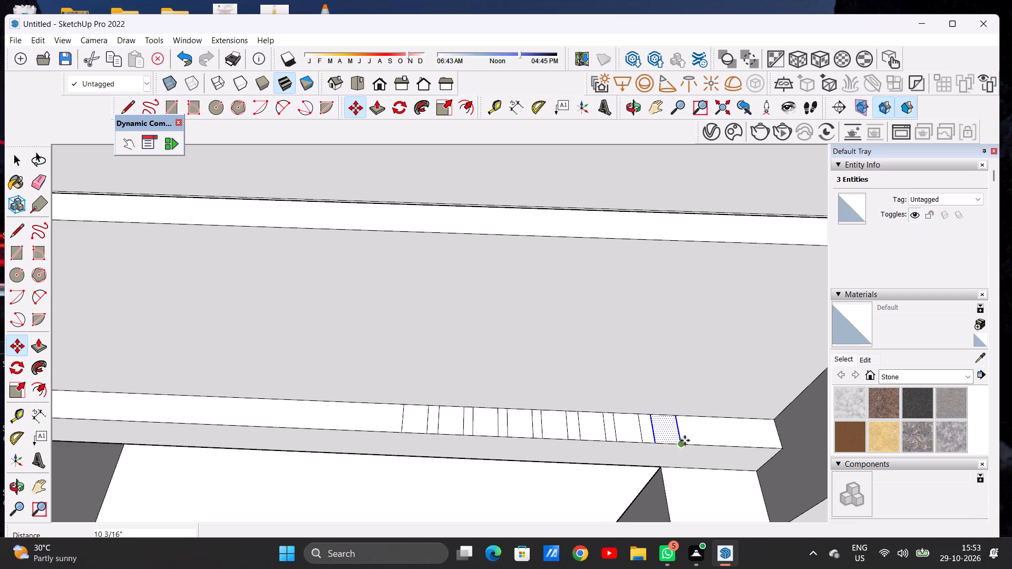
click(685, 440)
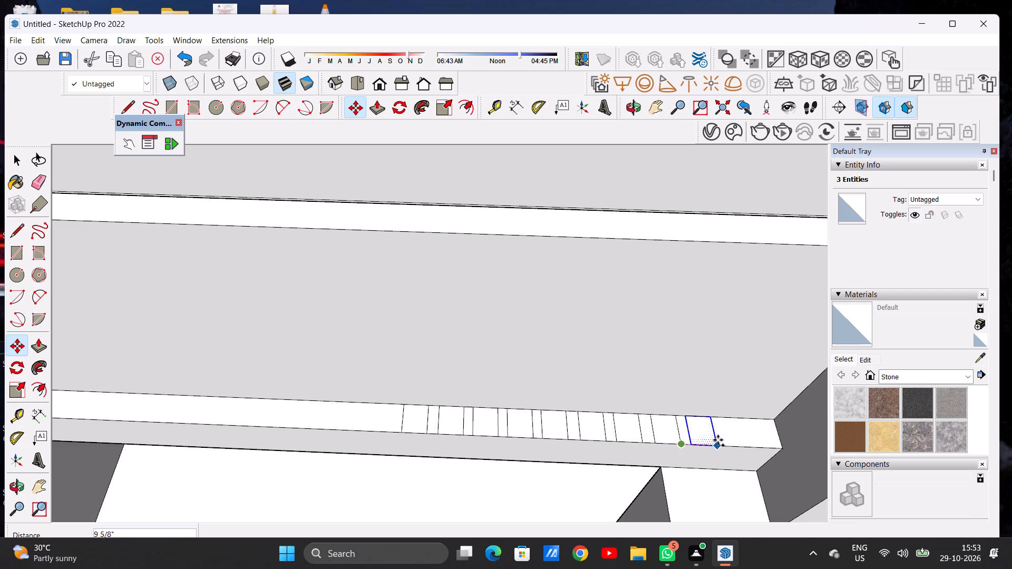
click(719, 441)
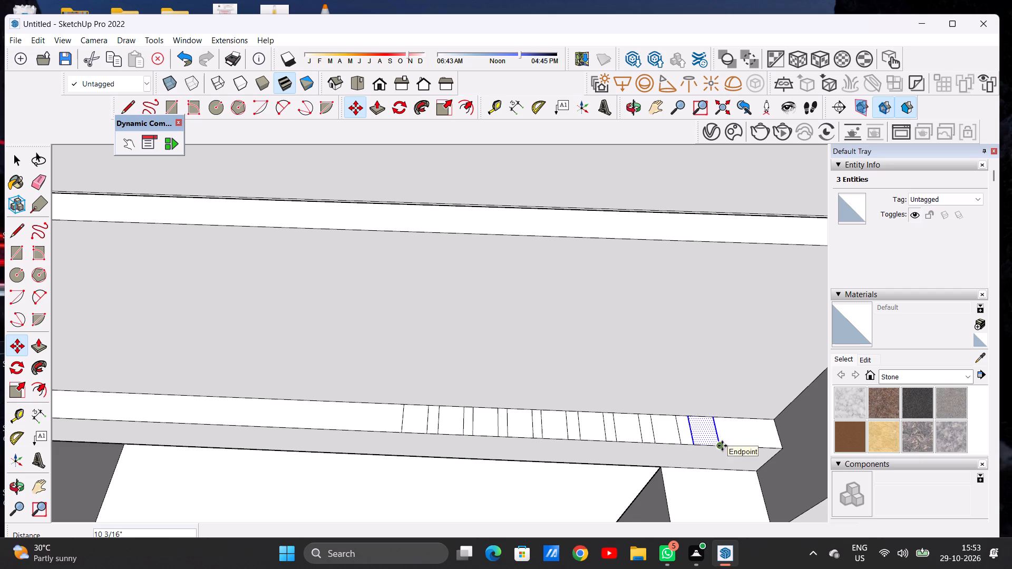
click(722, 446)
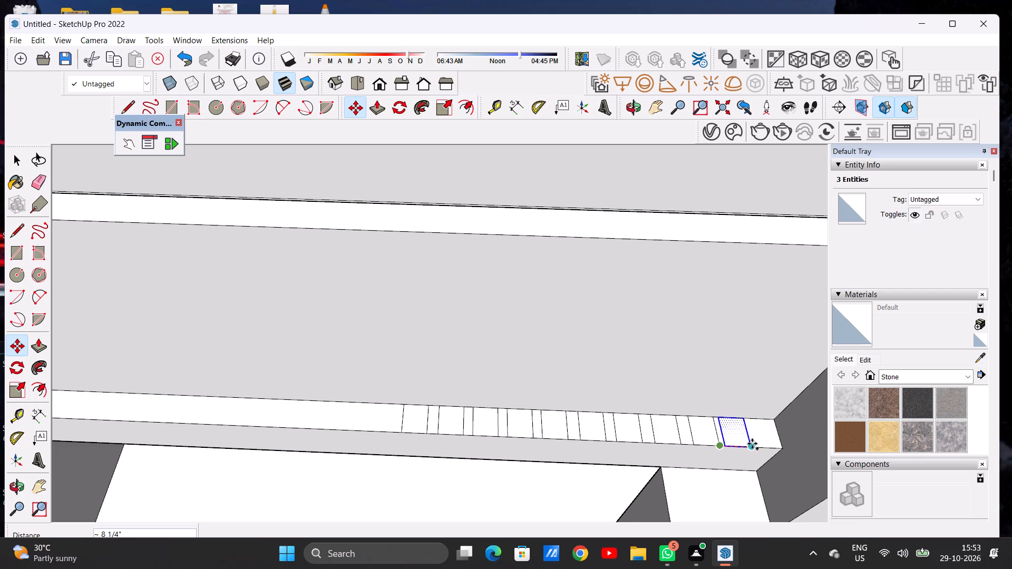
click(752, 443)
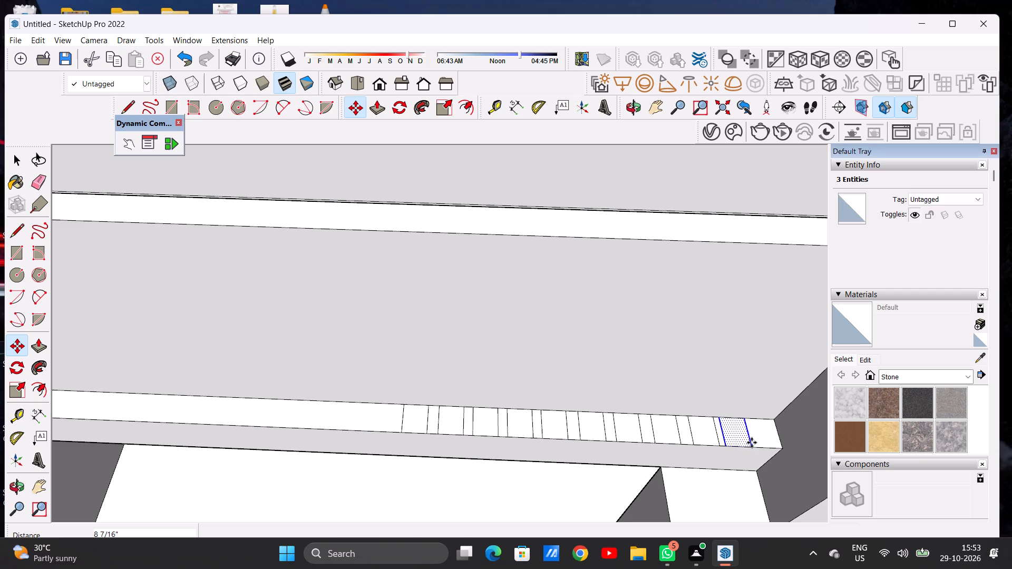
key(space)
Move the second-to-last rectangle about 3/4" away from the last one to even out the gaps.
double_click(706, 437)
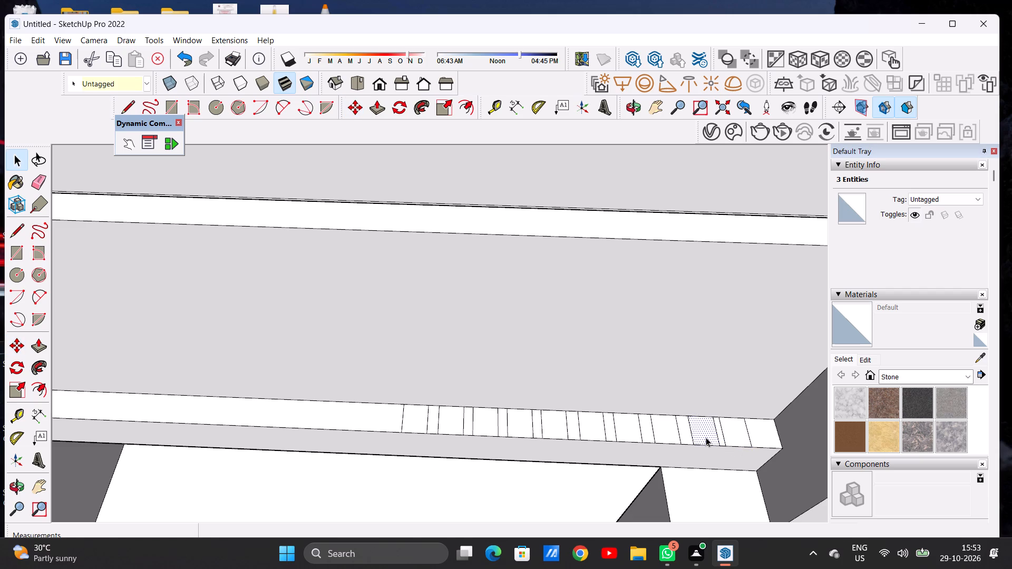
key(m)
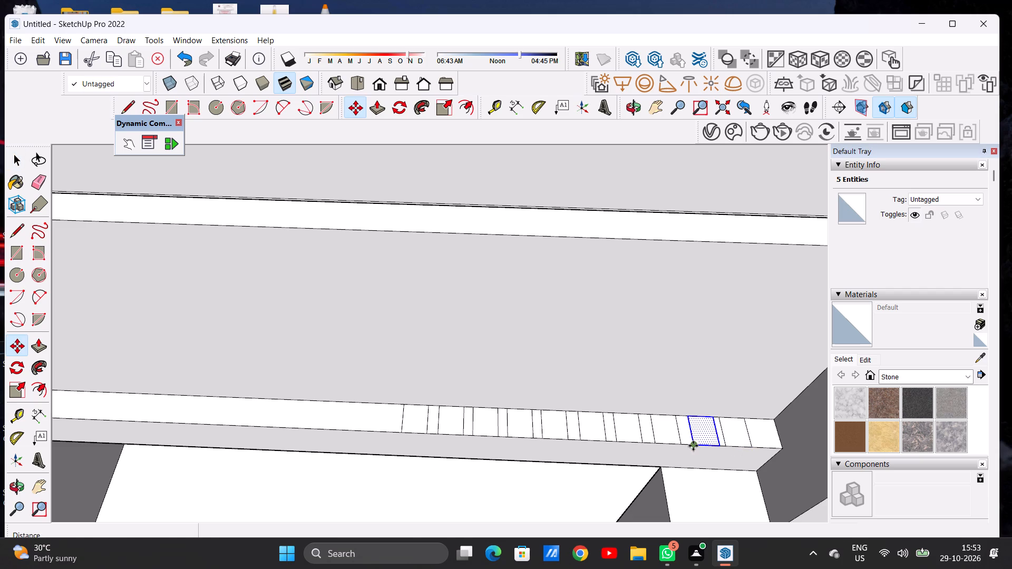
click(693, 446)
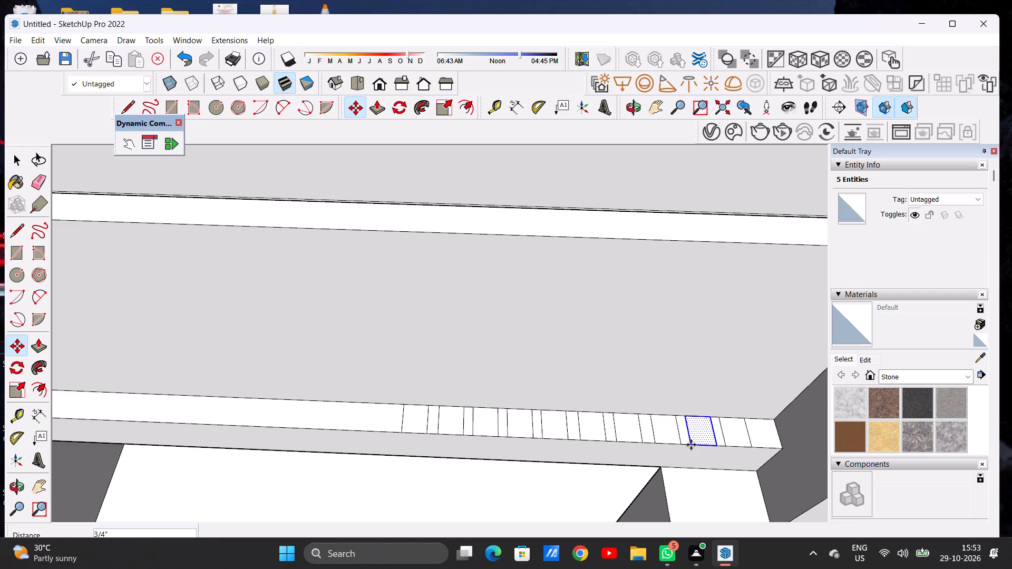
click(691, 445)
key(space)
Draw two short lines across the ledge between the last rectangle and the side wall, closing one more narrow rectangle.
scroll(573, 450, down, 6)
scroll(494, 455, down, 3)
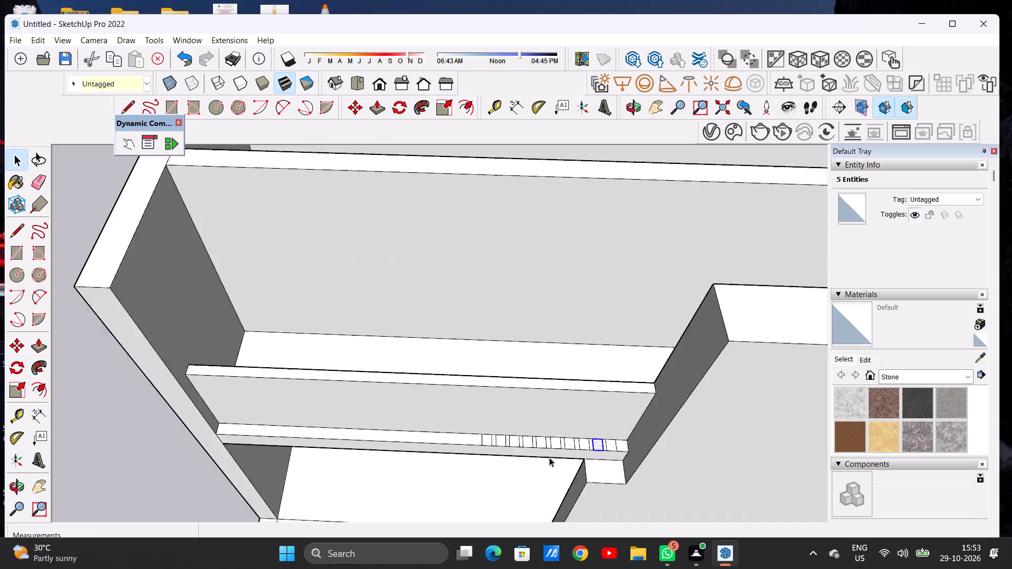
scroll(549, 457, down, 2)
scroll(634, 451, down, 1)
scroll(634, 451, up, 5)
scroll(601, 450, down, 1)
scroll(601, 450, up, 1)
scroll(601, 450, down, 2)
scroll(602, 450, up, 11)
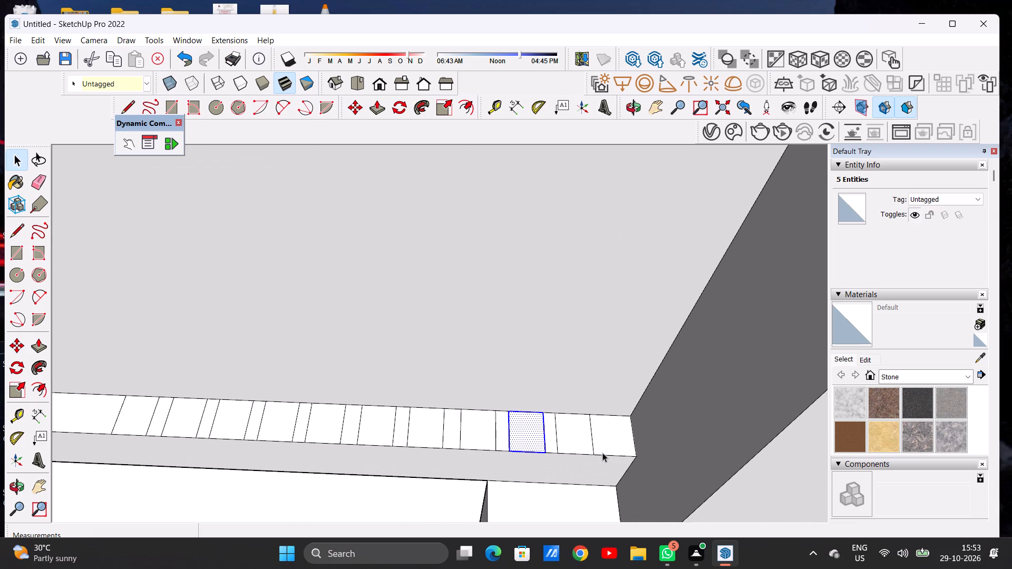
key(l)
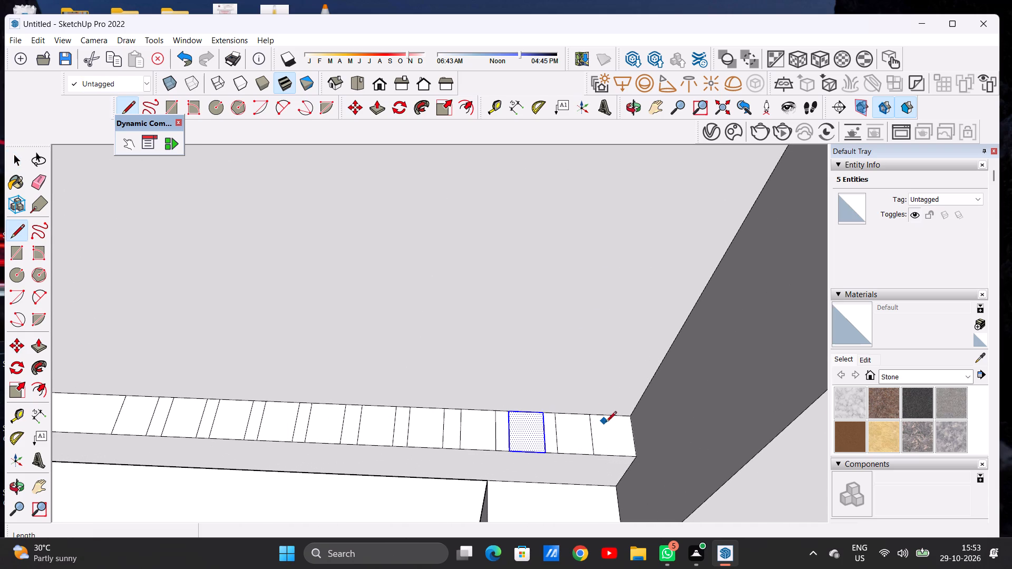
key(space)
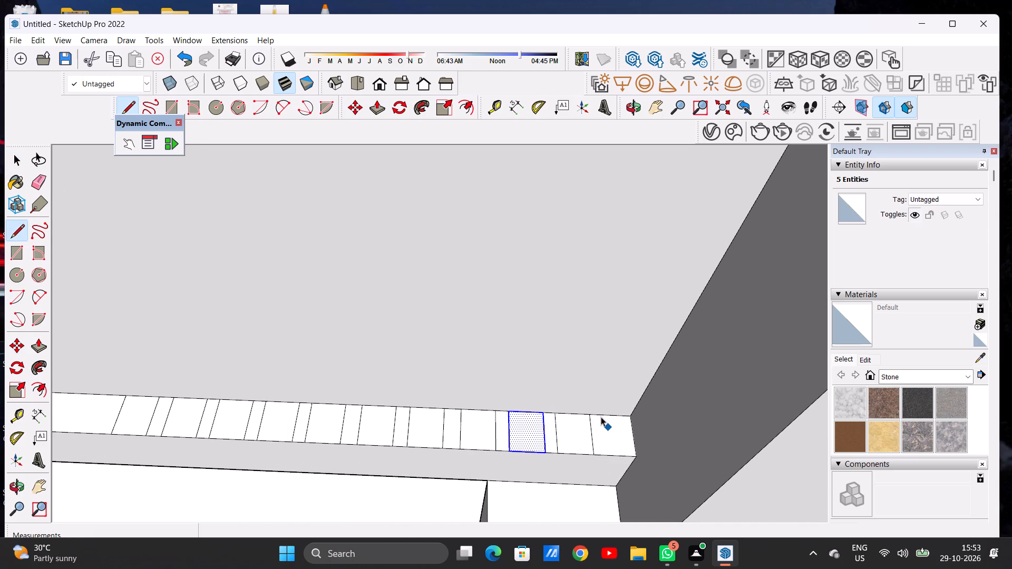
key(l)
click(601, 417)
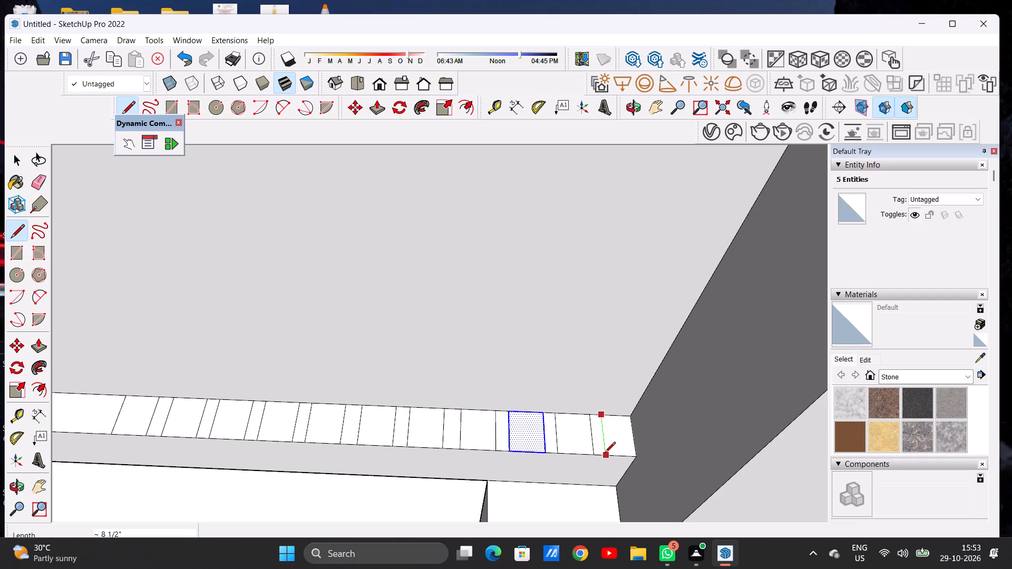
click(605, 454)
key(l)
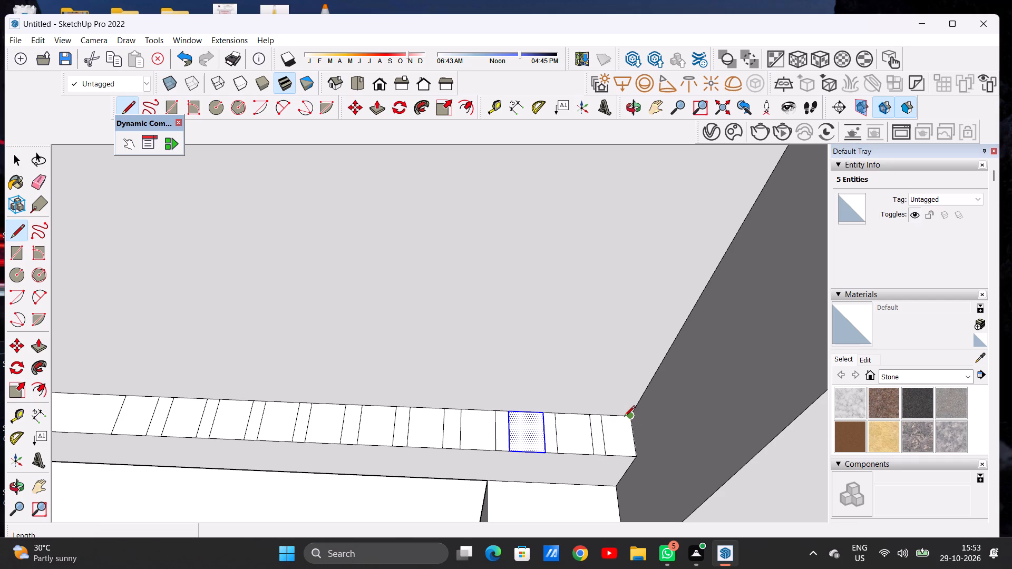
scroll(632, 422, up, 5)
click(618, 411)
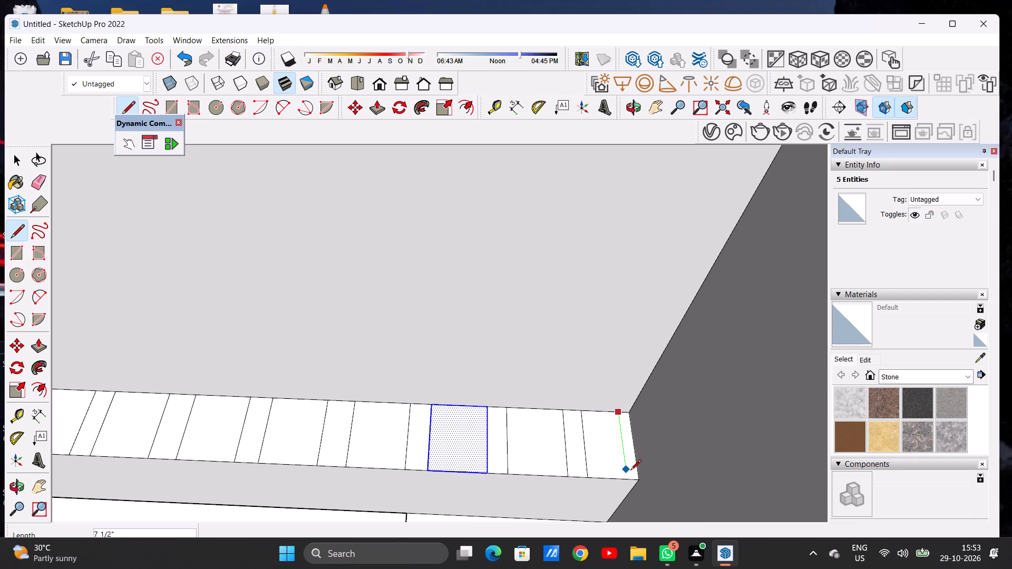
click(630, 477)
key(space)
Move the rear upper-floor room's floor face up about 13' 8 1/8" to the top of the surrounding walls.
scroll(559, 475, down, 15)
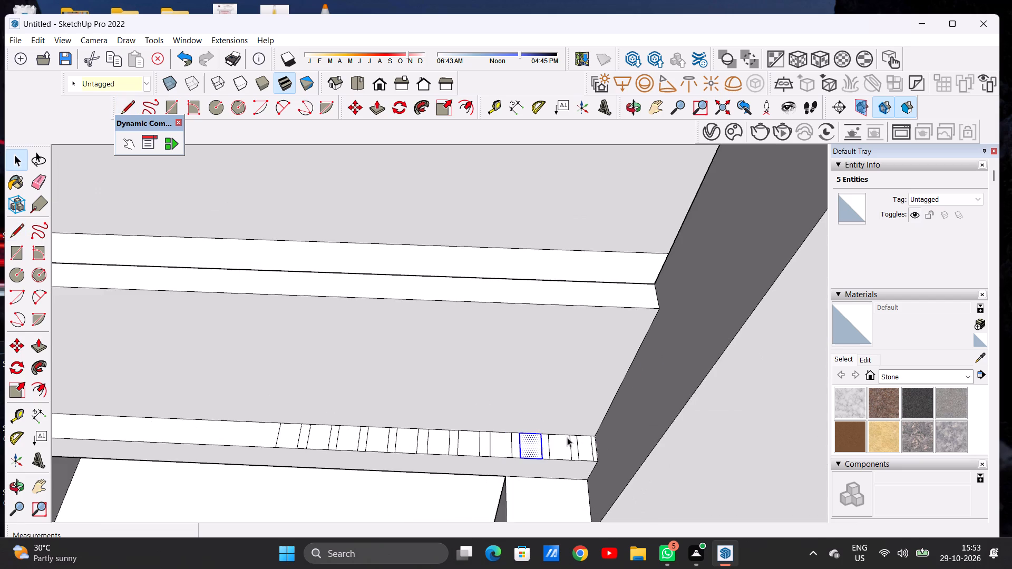
scroll(567, 437, down, 20)
scroll(567, 437, down, 1)
click(353, 462)
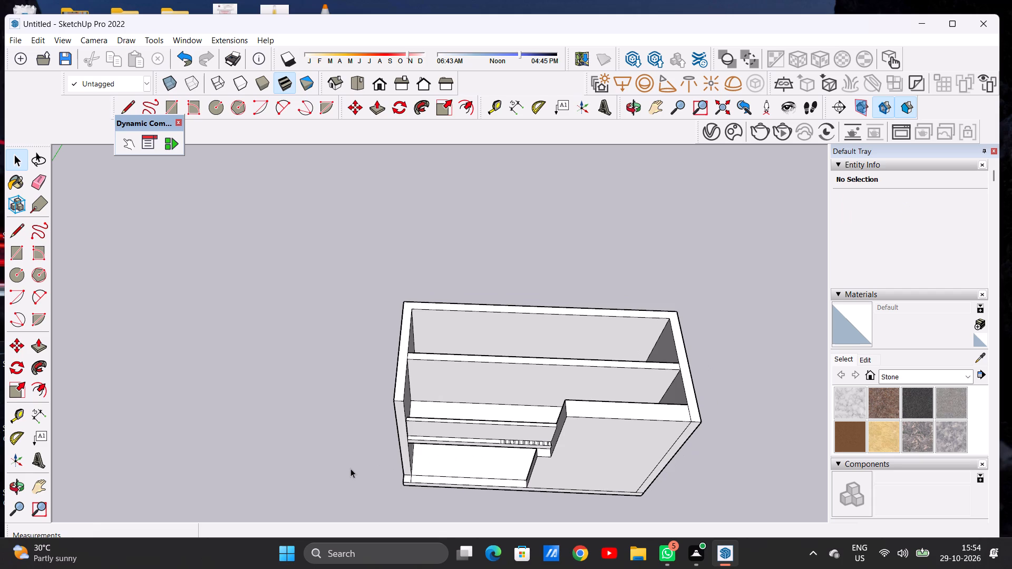
scroll(459, 485, down, 7)
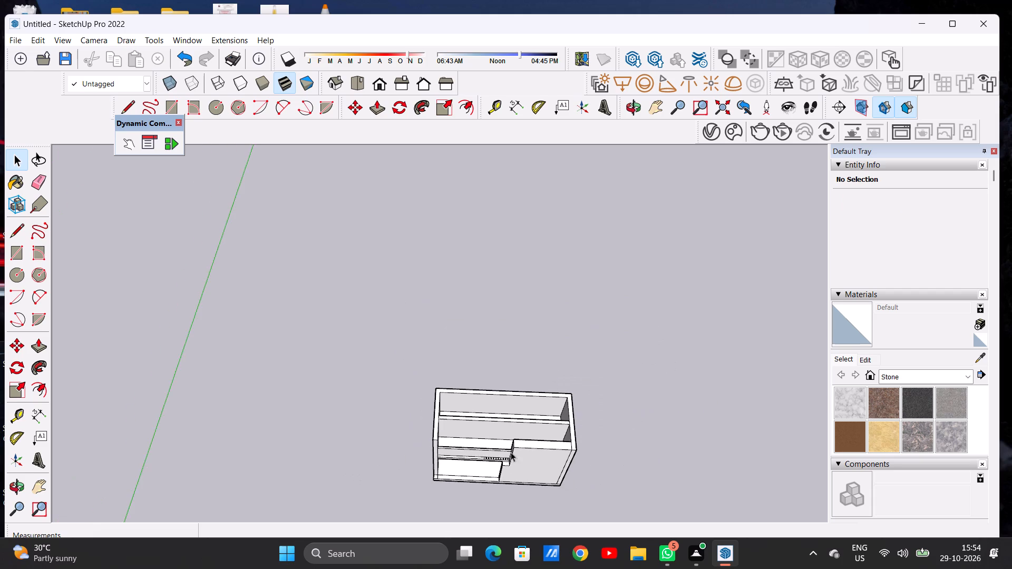
middle_drag(506, 447, 262, 458)
scroll(394, 469, up, 13)
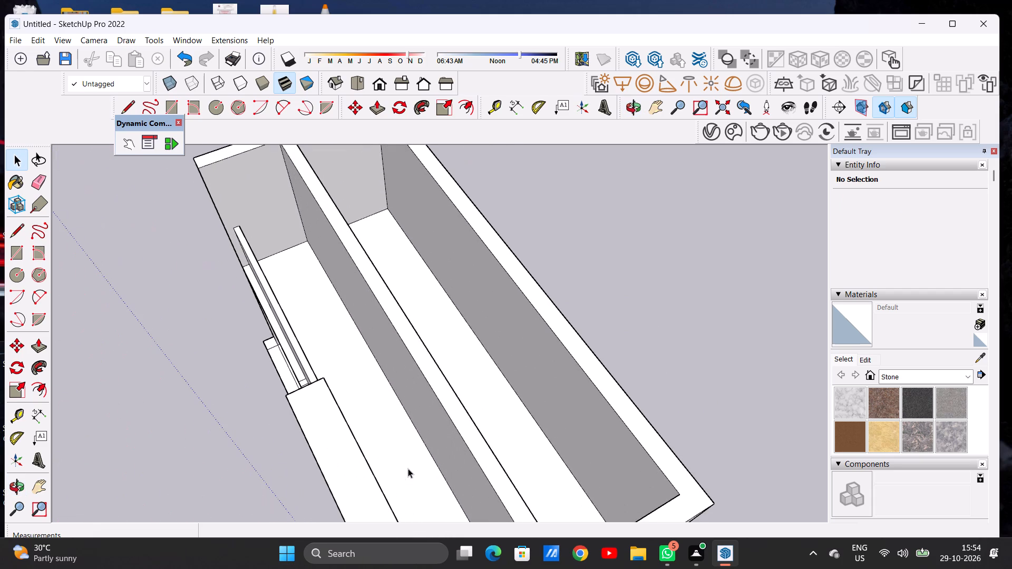
scroll(408, 468, up, 1)
double_click(518, 440)
scroll(470, 359, down, 7)
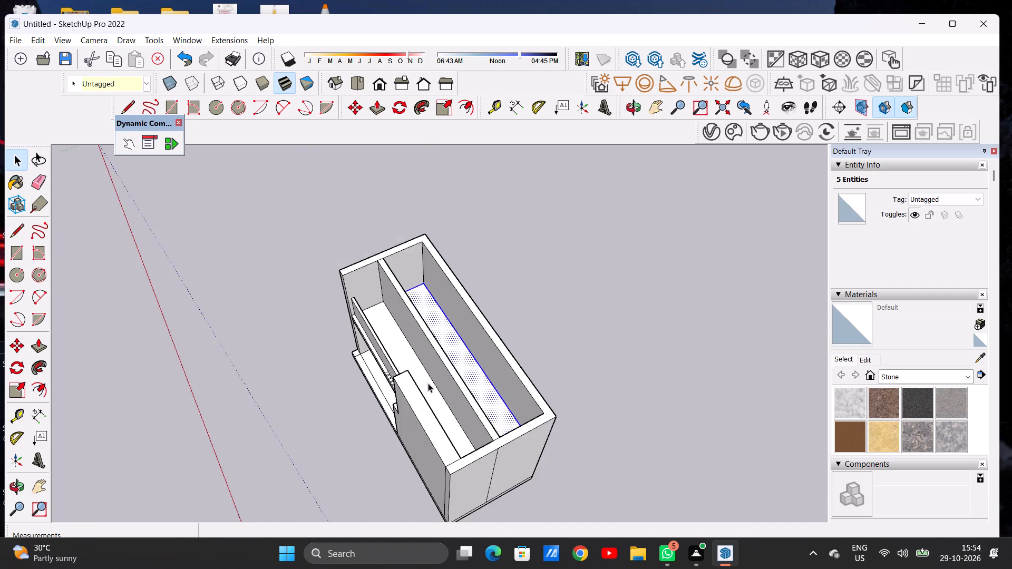
scroll(428, 383, down, 4)
scroll(427, 394, up, 2)
scroll(427, 394, down, 3)
scroll(447, 292, up, 13)
key(m)
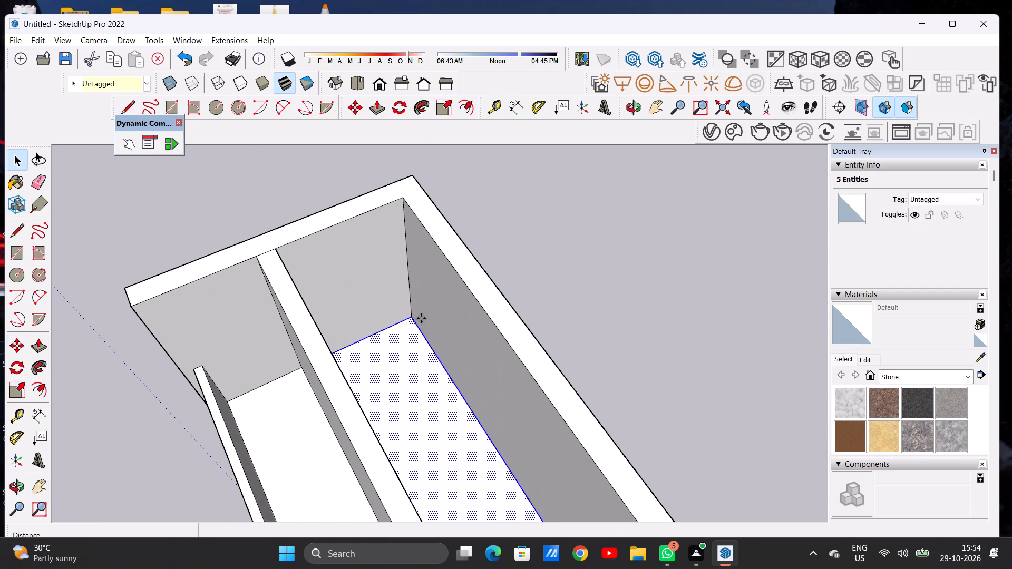
click(413, 319)
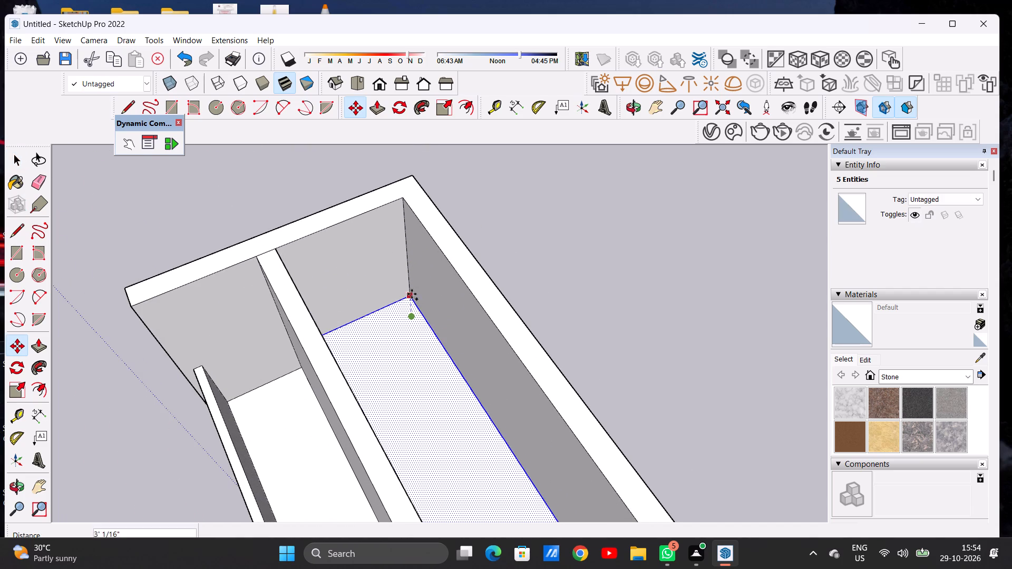
click(399, 203)
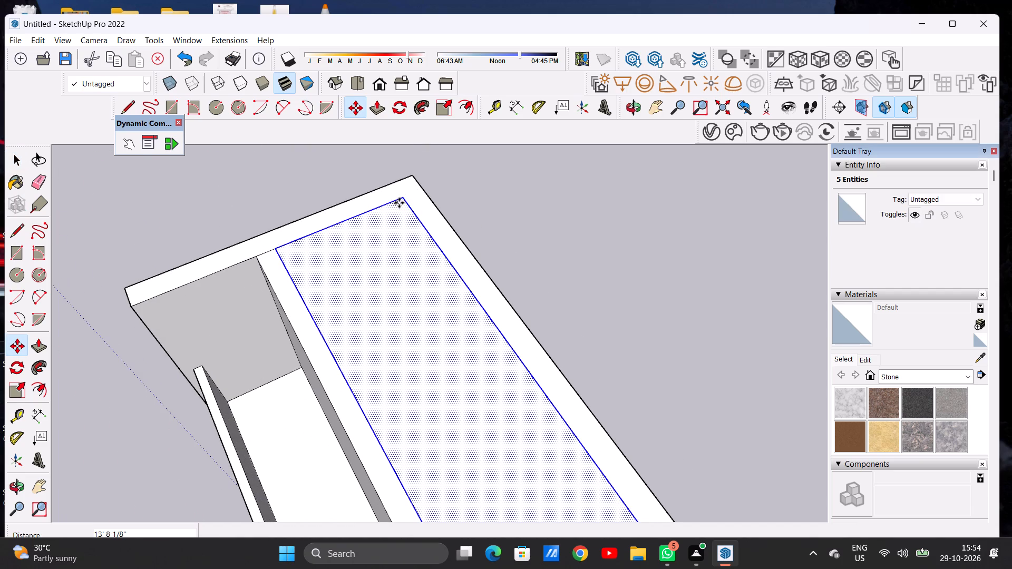
key(space)
drag(659, 224, 651, 223)
Push/Pull the raised face over the rear room up about 1' 5 5/16" to form a roof slab.
scroll(485, 280, down, 11)
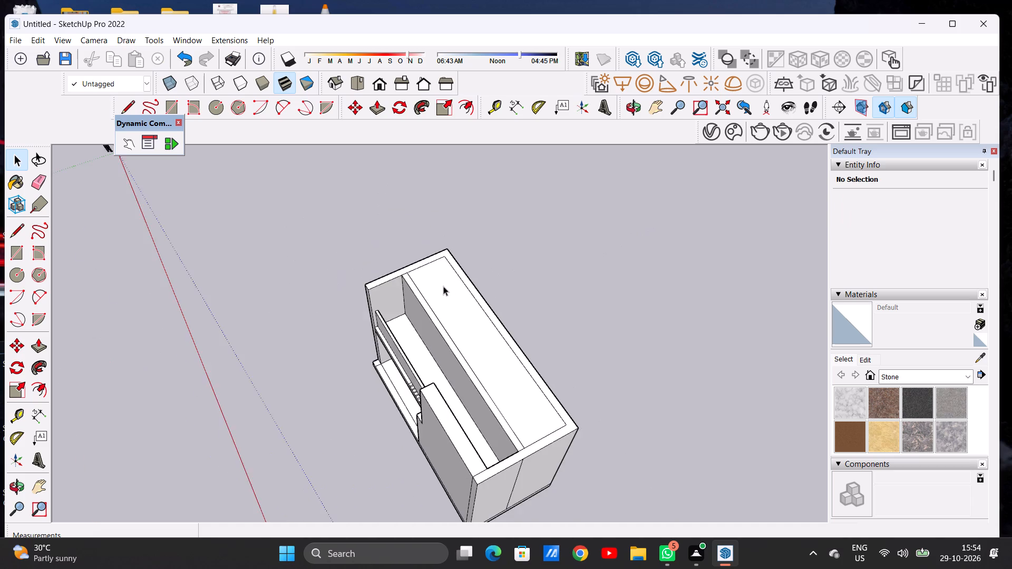
scroll(443, 286, down, 7)
scroll(423, 306, up, 2)
scroll(423, 307, down, 1)
middle_drag(435, 331, 468, 255)
scroll(470, 361, down, 2)
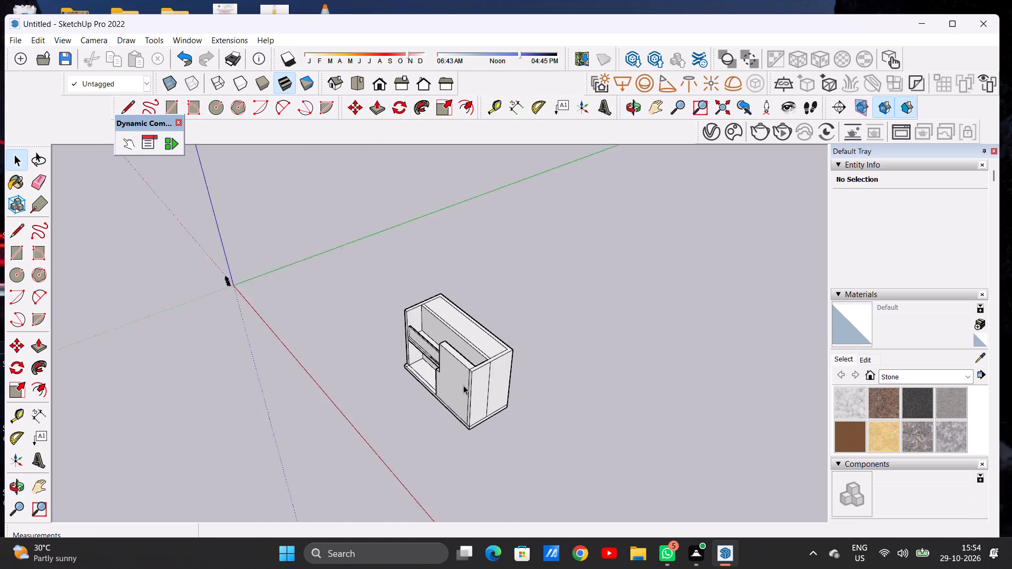
scroll(463, 385, down, 2)
scroll(456, 328, up, 12)
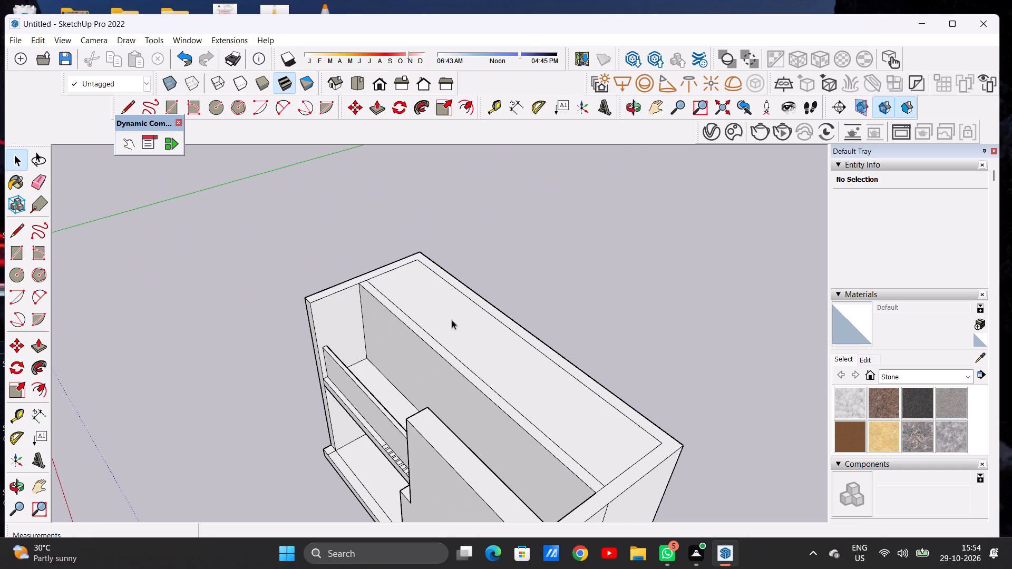
key(p)
scroll(466, 344, down, 5)
middle_drag(482, 390, 464, 347)
scroll(513, 375, up, 4)
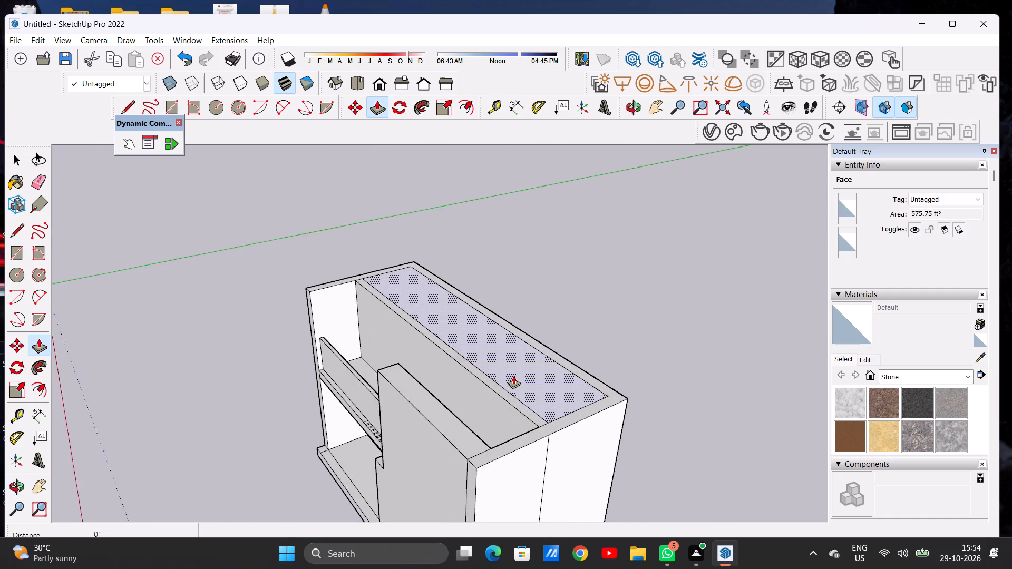
scroll(513, 376, up, 3)
click(528, 378)
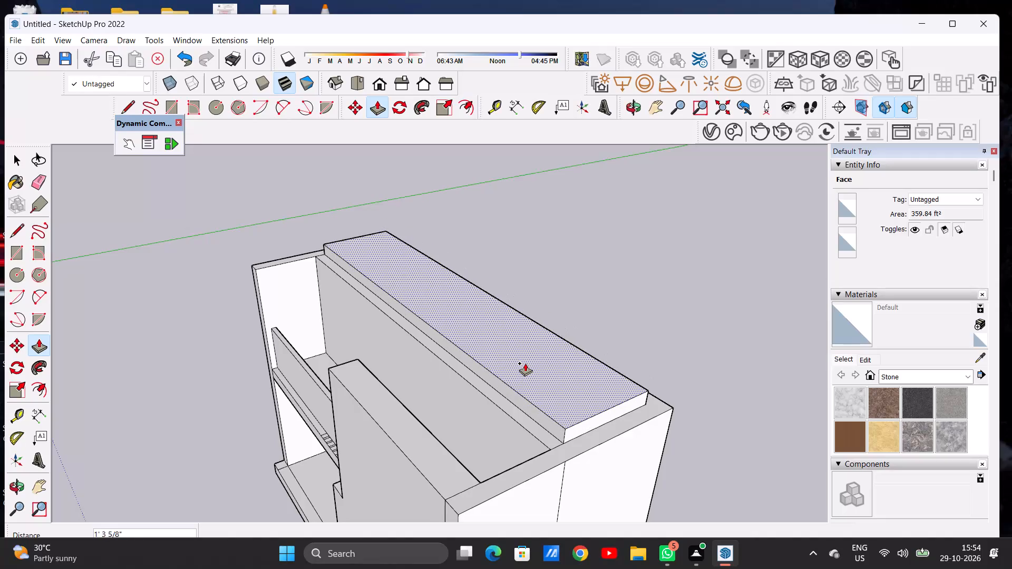
click(529, 364)
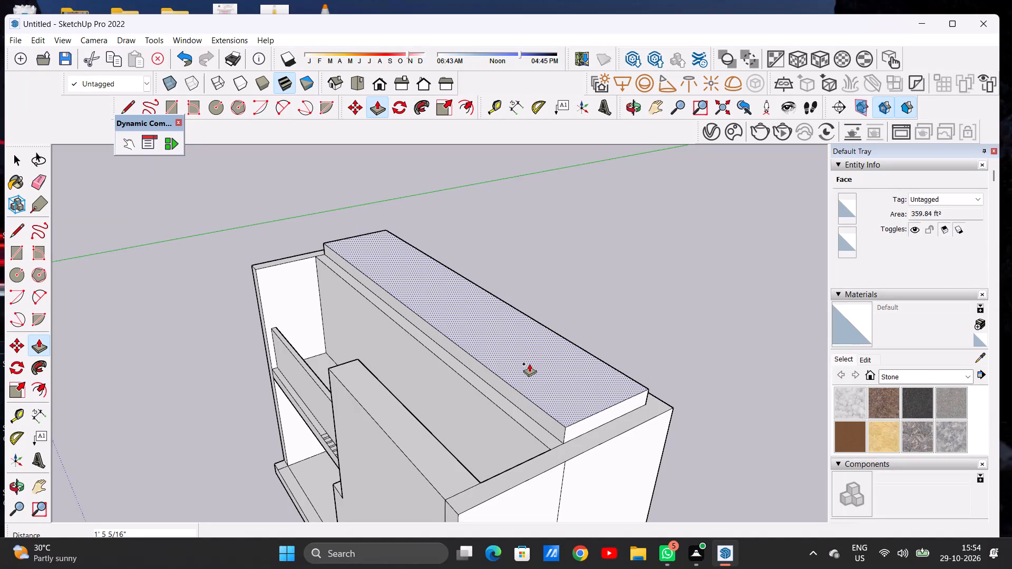
key(space)
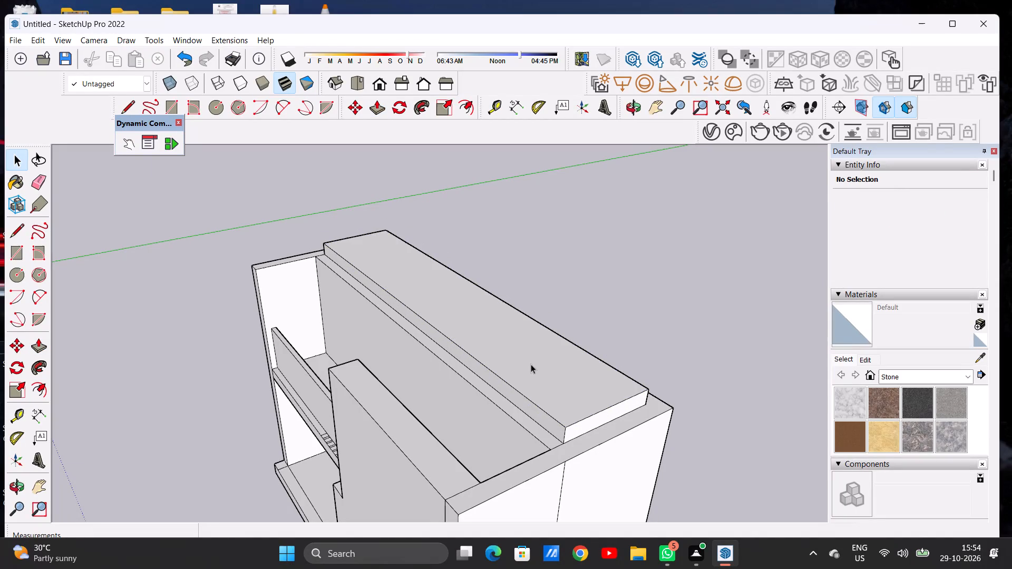
key(space)
Push/Pull the roof slab's long front side outward about 7' 2 15/16" to the front wall's inner corner, covering the open front space.
middle_drag(528, 363, 530, 322)
scroll(549, 360, up, 5)
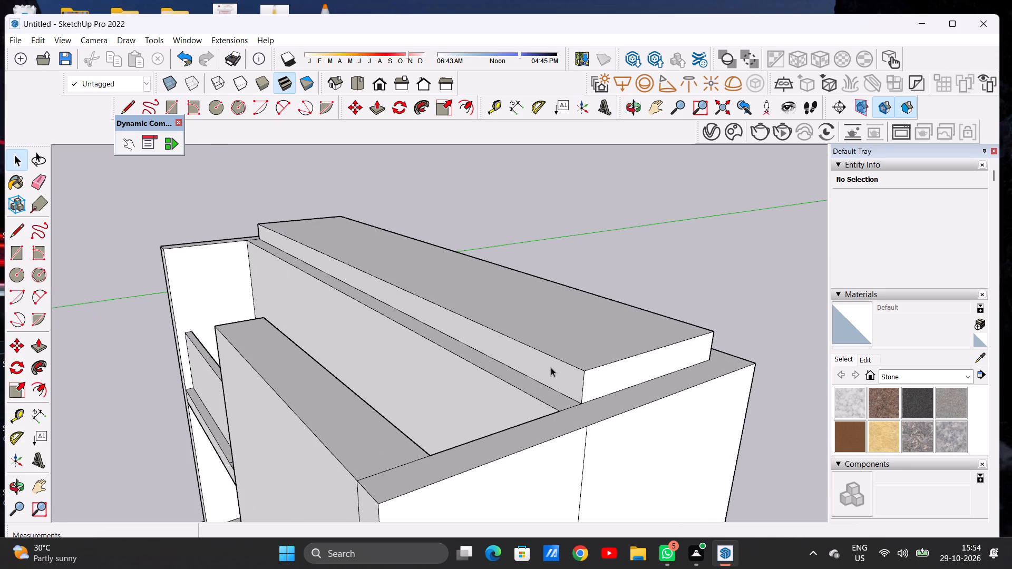
key(p)
click(558, 372)
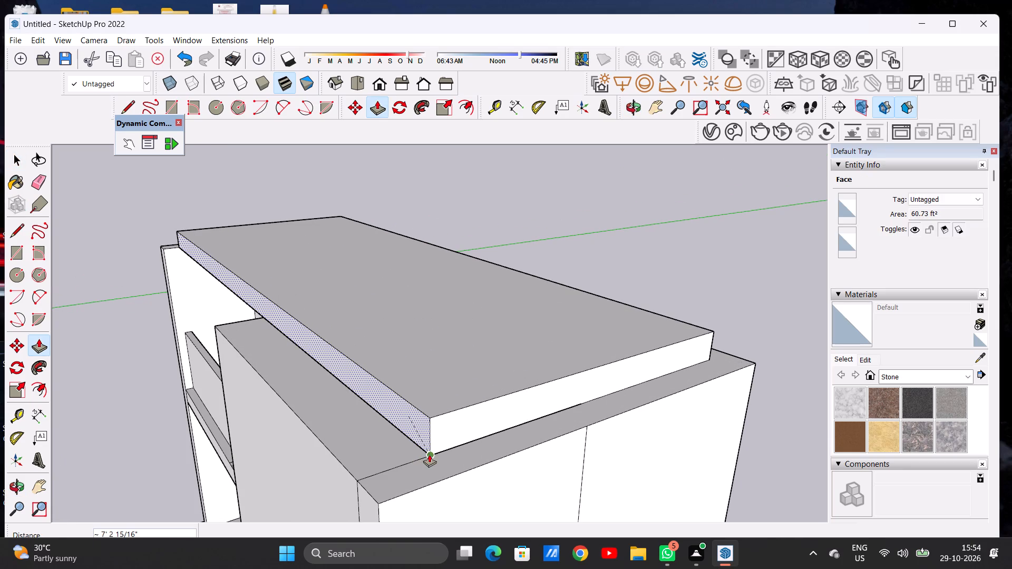
click(432, 453)
key(space)
scroll(510, 384, down, 6)
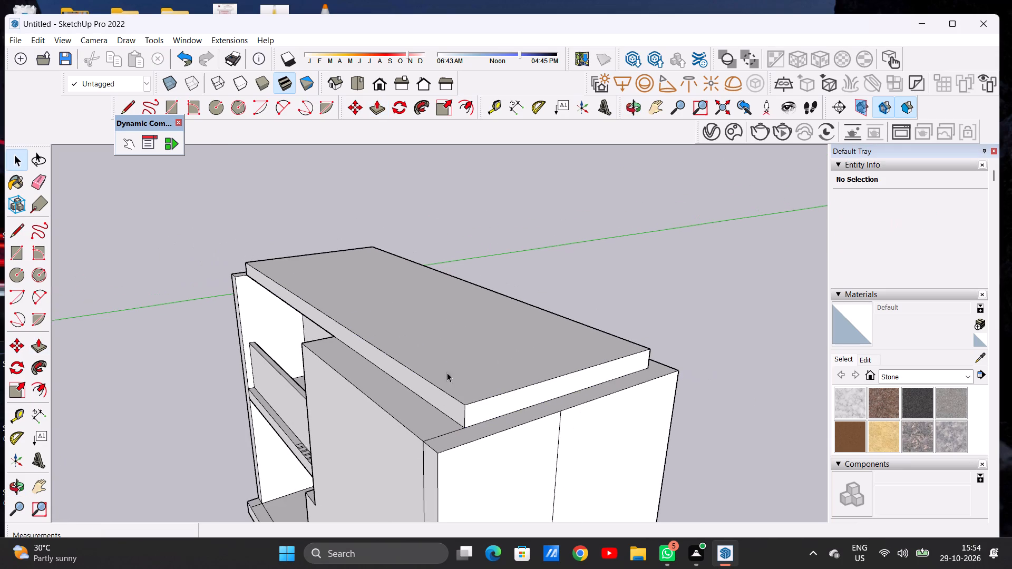
Examine the extended roof slab and how it sits on the walls from the front of the building.
middle_drag(443, 373, 601, 347)
scroll(494, 379, down, 9)
middle_drag(430, 384, 536, 351)
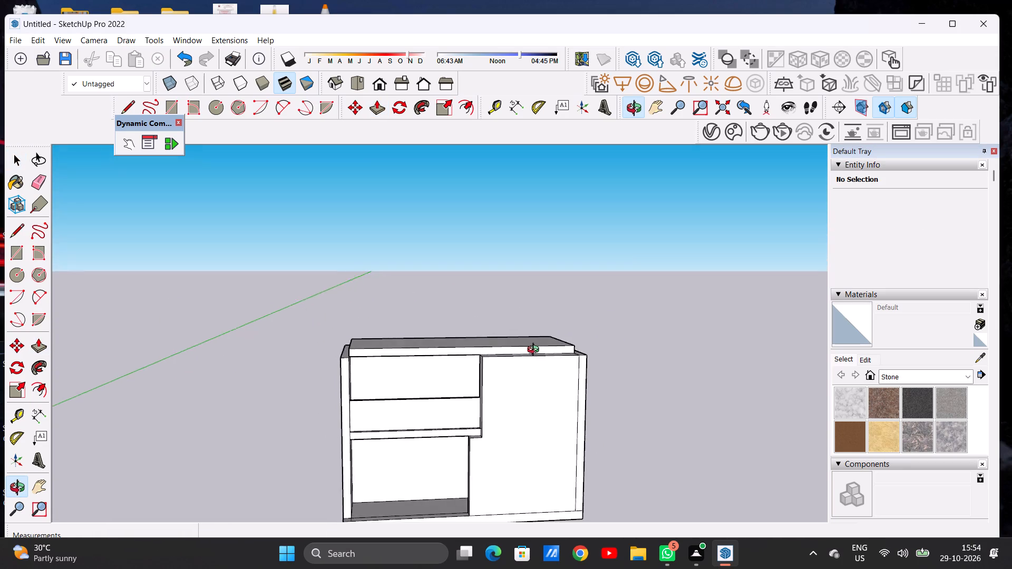
middle_drag(536, 351, 531, 343)
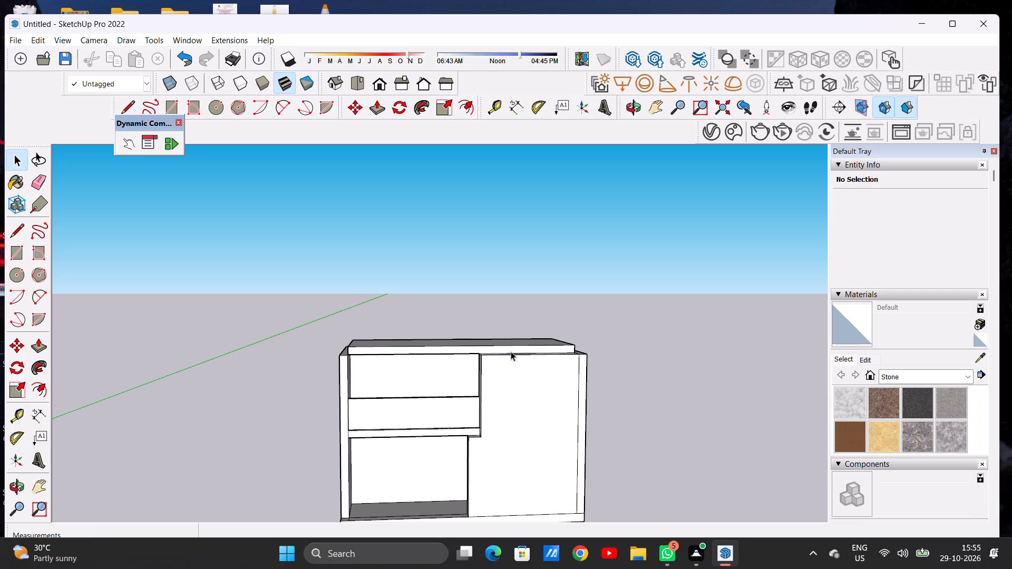
scroll(448, 347, down, 8)
scroll(413, 334, up, 13)
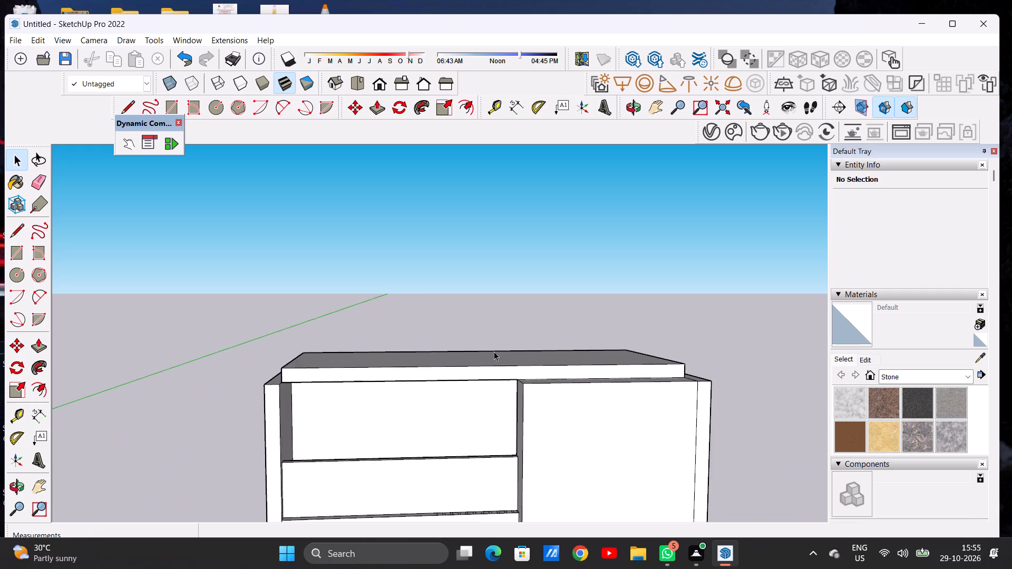
middle_drag(398, 346, 368, 402)
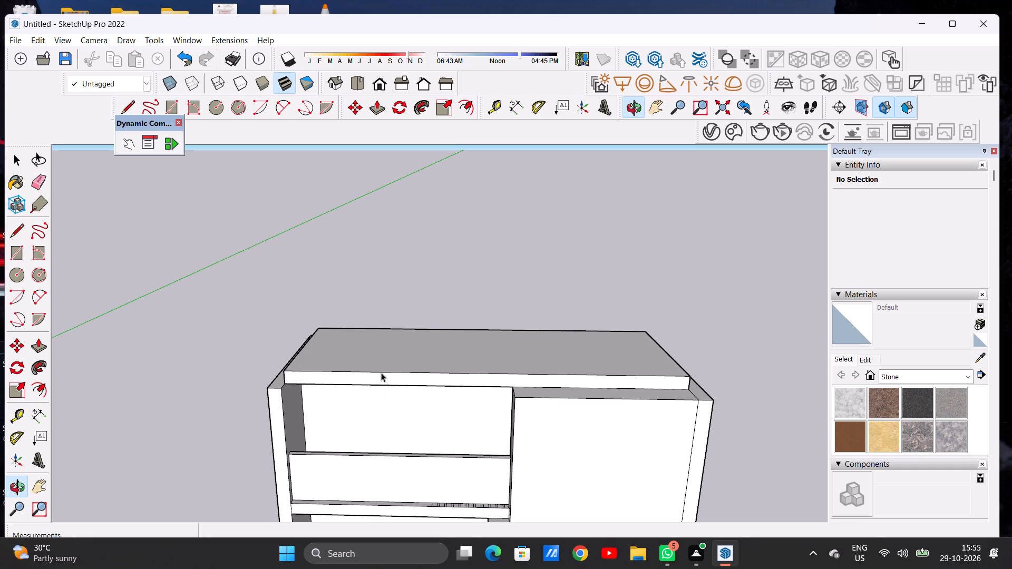
middle_drag(316, 380, 294, 359)
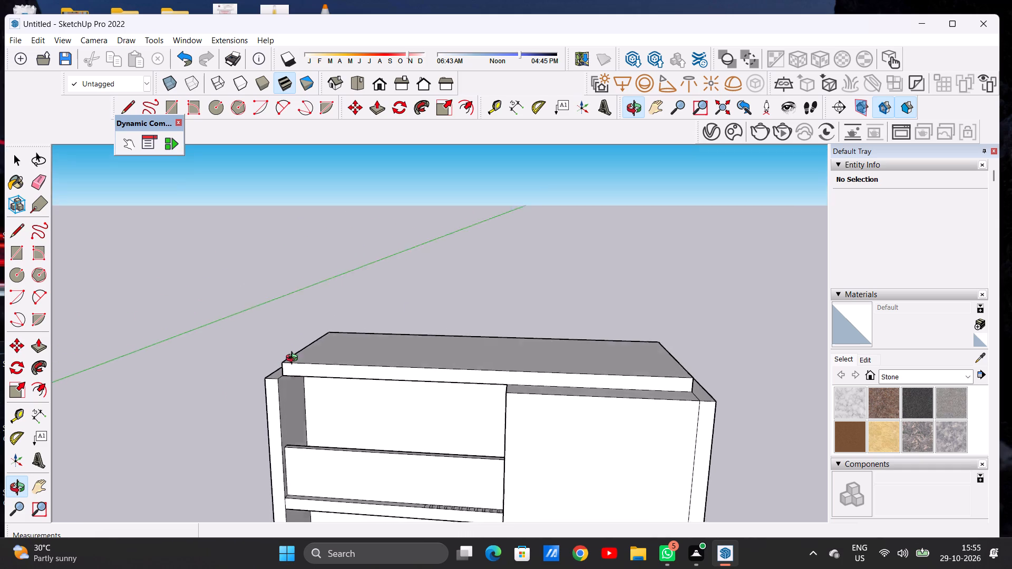
middle_drag(294, 359, 326, 347)
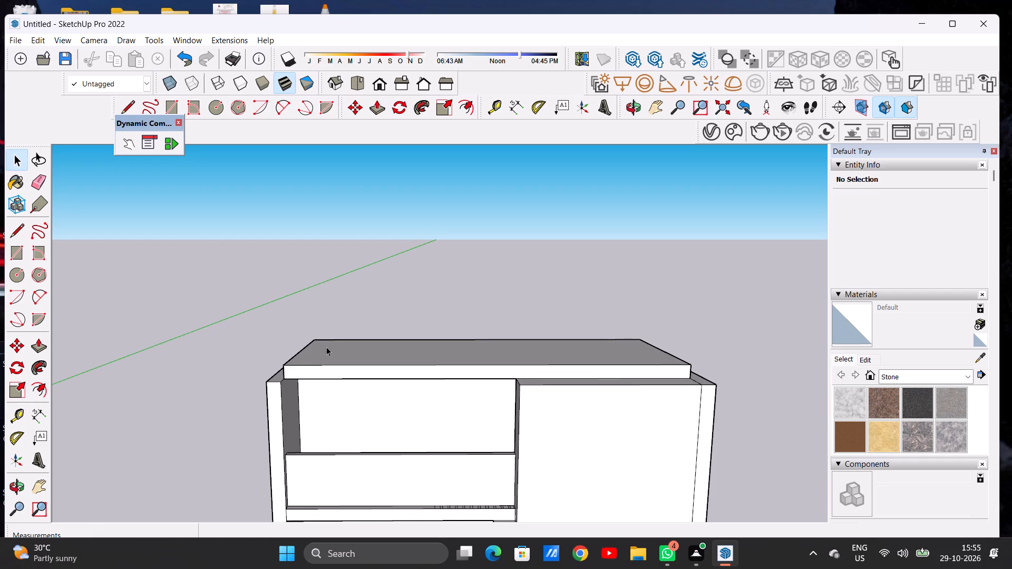
scroll(345, 364, down, 5)
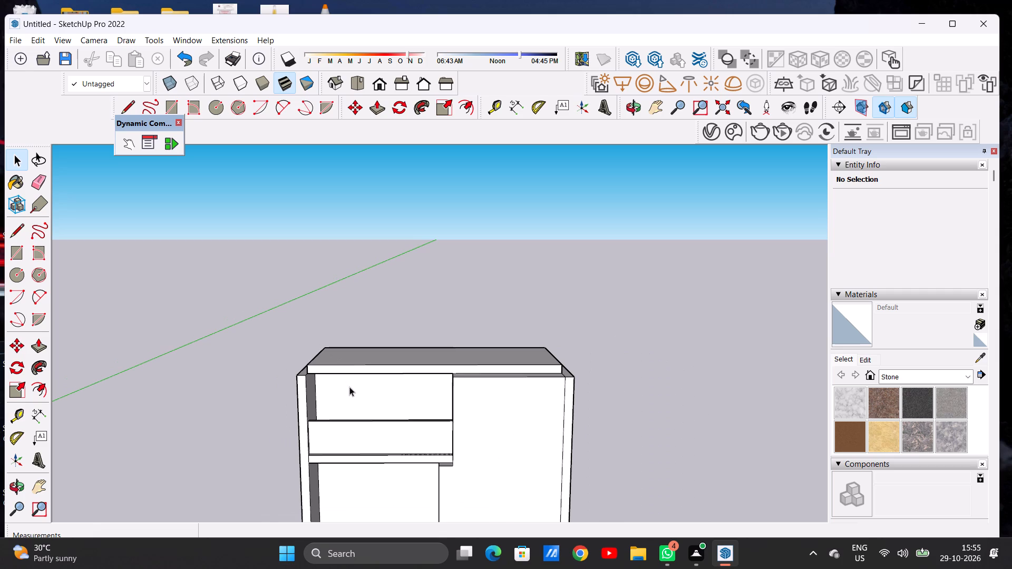
middle_drag(359, 396, 344, 390)
scroll(353, 405, down, 5)
scroll(505, 405, down, 4)
scroll(454, 419, up, 7)
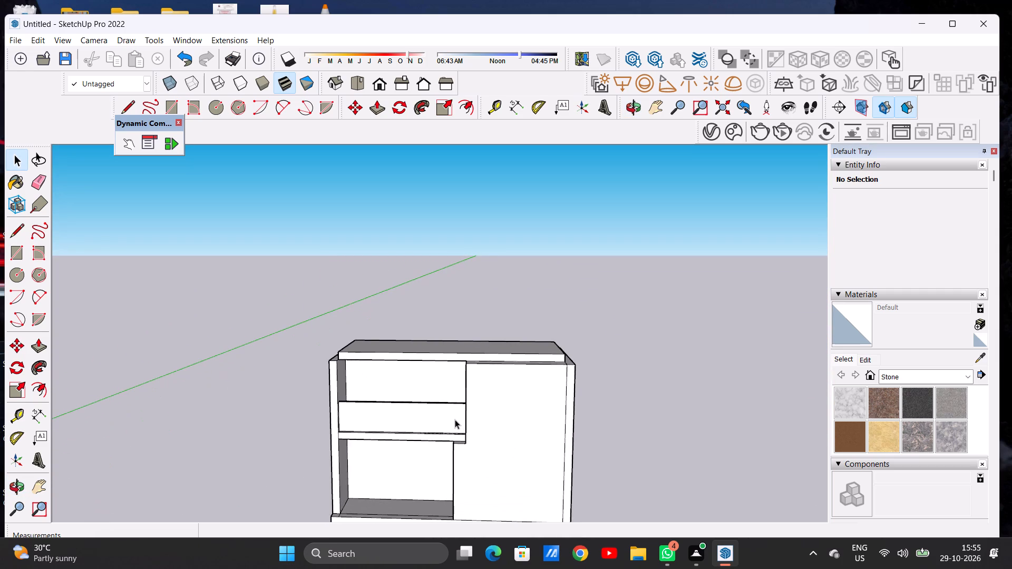
middle_drag(473, 397, 480, 398)
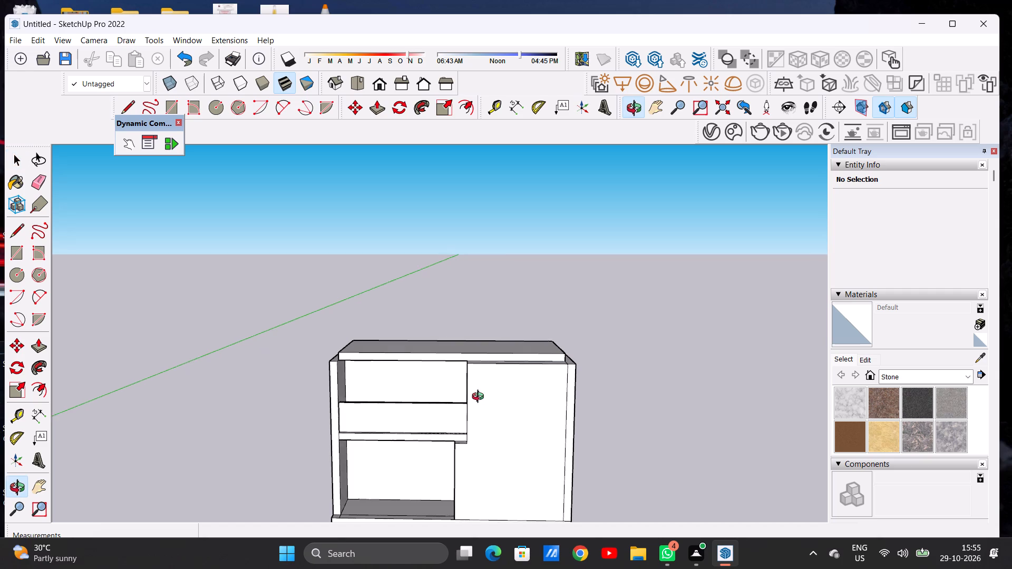
middle_drag(480, 398, 498, 393)
Examine the ground-floor opening and the balcony opening beneath the roof slab from the front and side.
scroll(499, 393, down, 12)
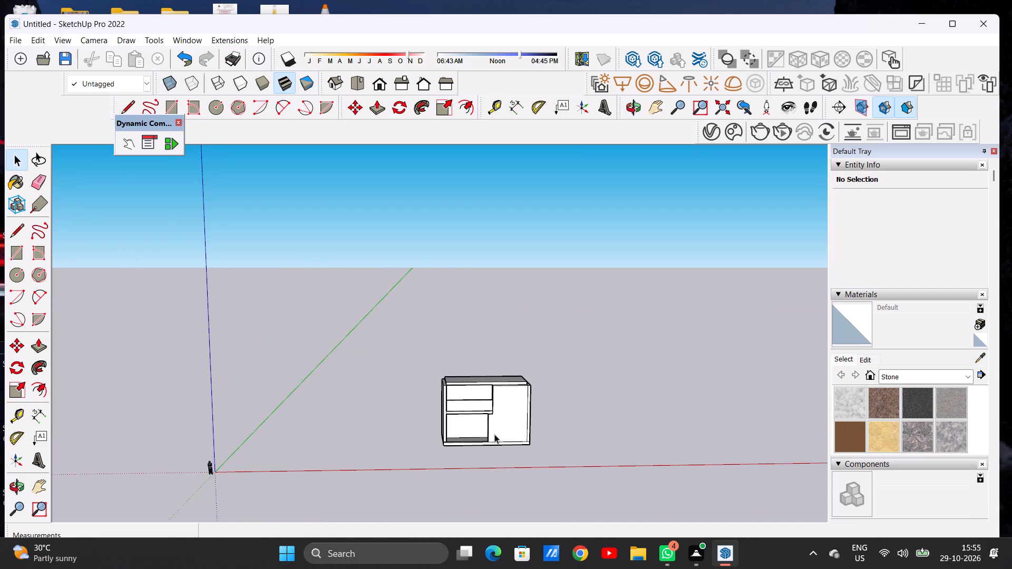
scroll(492, 435, up, 7)
scroll(441, 446, up, 13)
middle_drag(432, 411, 396, 411)
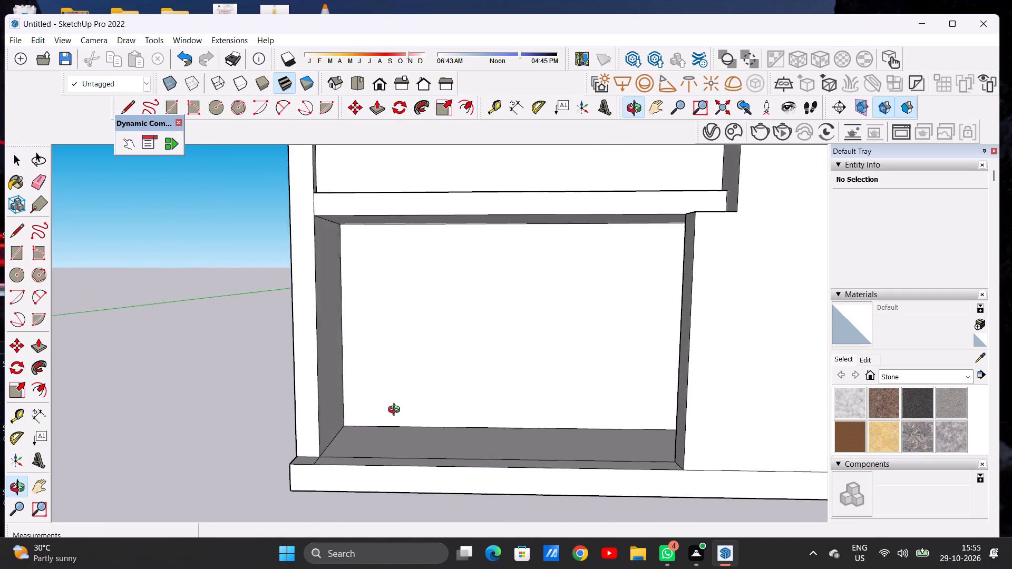
middle_drag(396, 411, 612, 393)
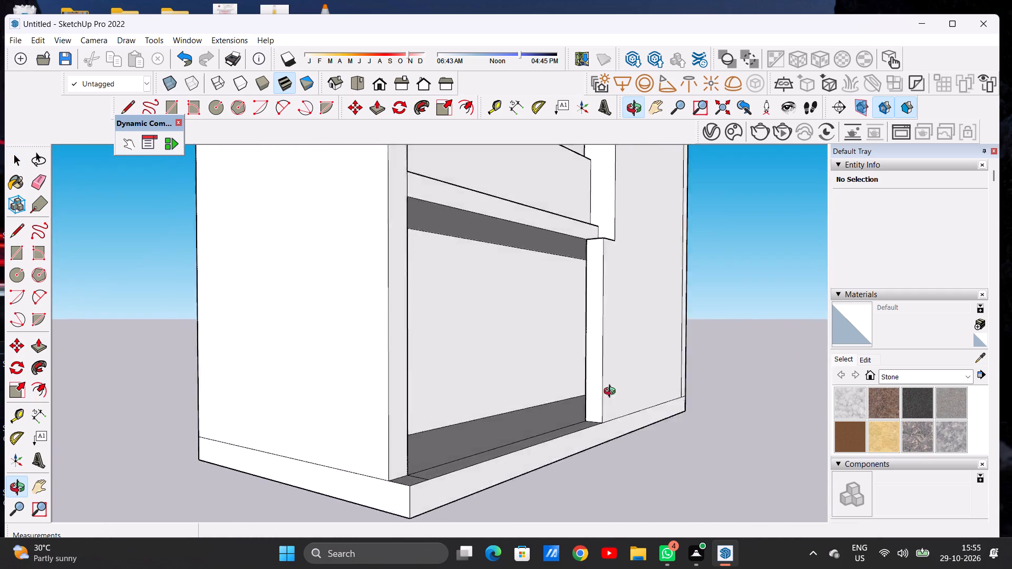
middle_drag(612, 393, 450, 307)
middle_drag(390, 311, 354, 403)
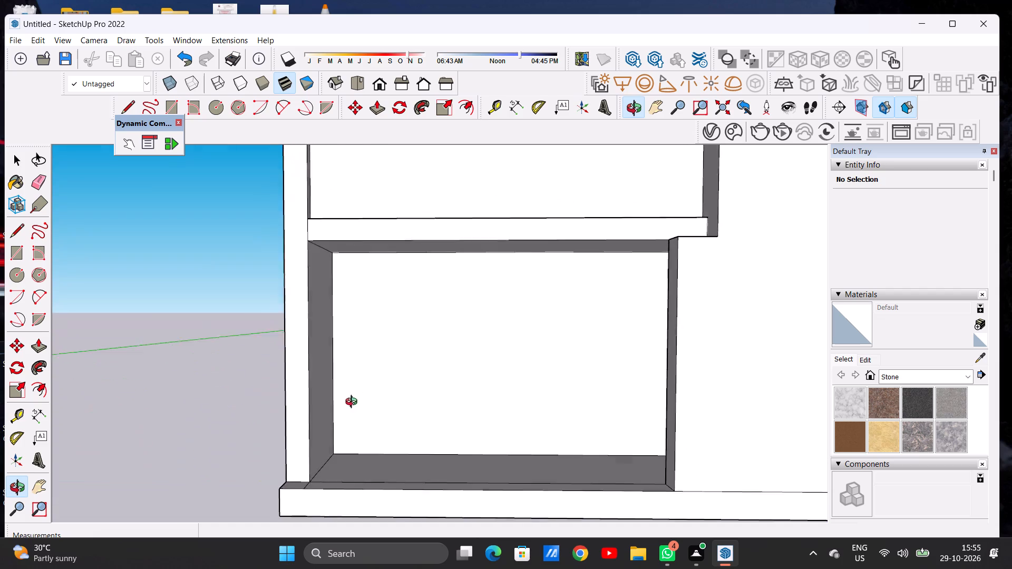
middle_drag(354, 403, 351, 407)
scroll(316, 415, down, 20)
scroll(316, 415, down, 1)
scroll(372, 392, up, 13)
scroll(384, 346, up, 3)
scroll(384, 349, down, 1)
scroll(382, 357, up, 4)
middle_drag(402, 357, 354, 287)
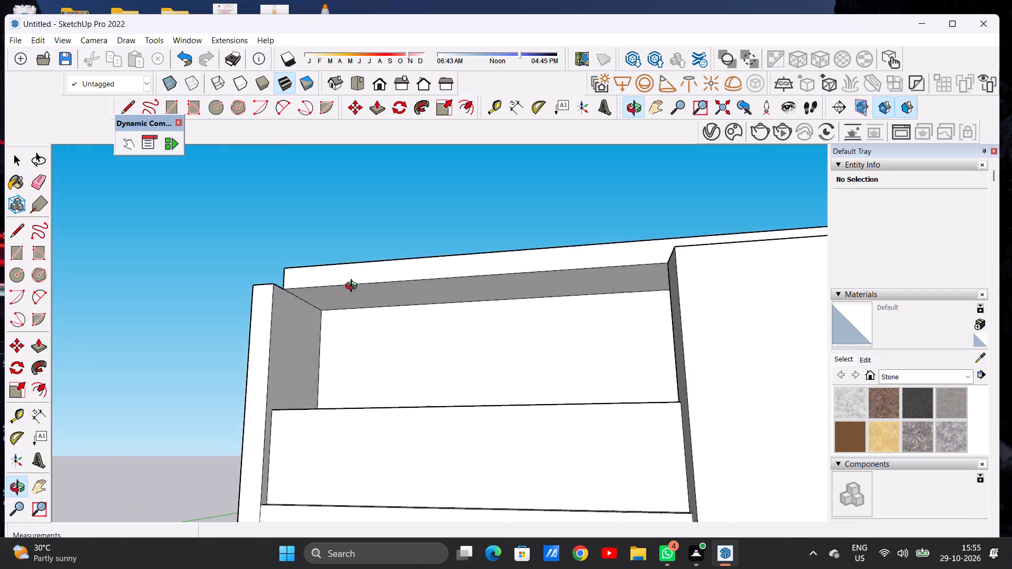
middle_drag(354, 287, 505, 333)
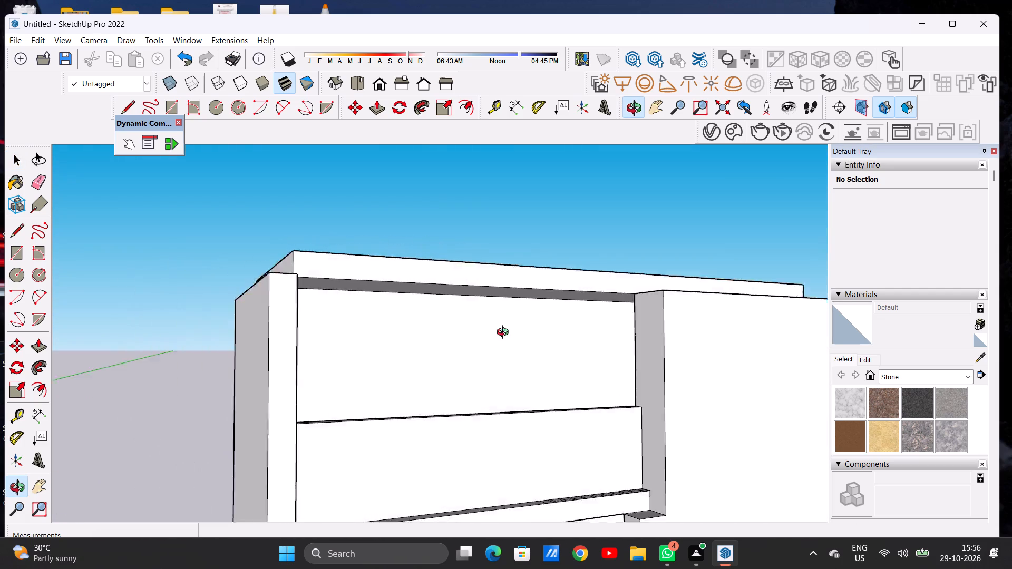
Examine the whole building from the front and from above, checking the roof slab over the balcony and the ledge rectangles.
middle_drag(505, 333, 442, 344)
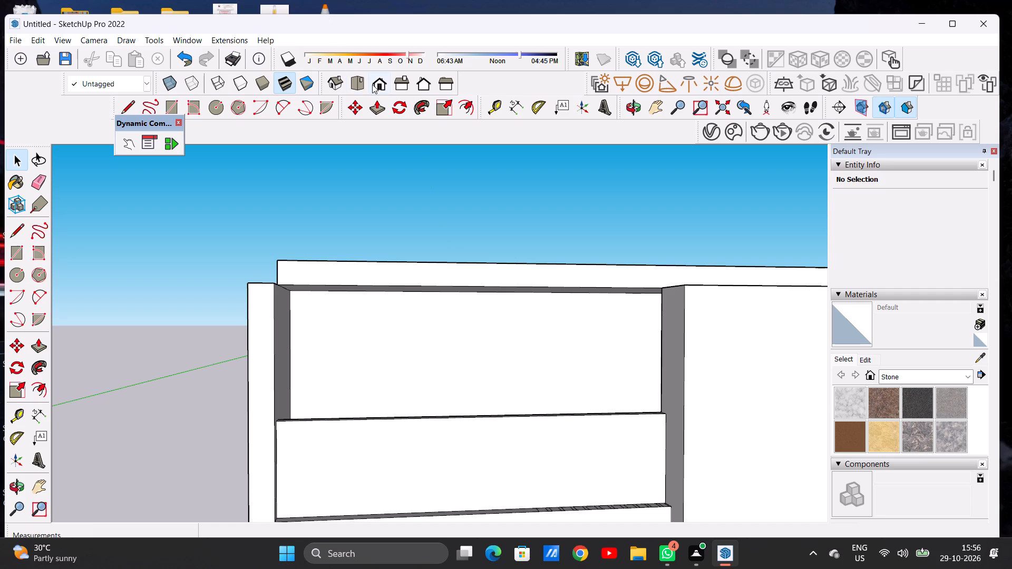
click(374, 85)
scroll(497, 332, down, 5)
scroll(440, 364, down, 9)
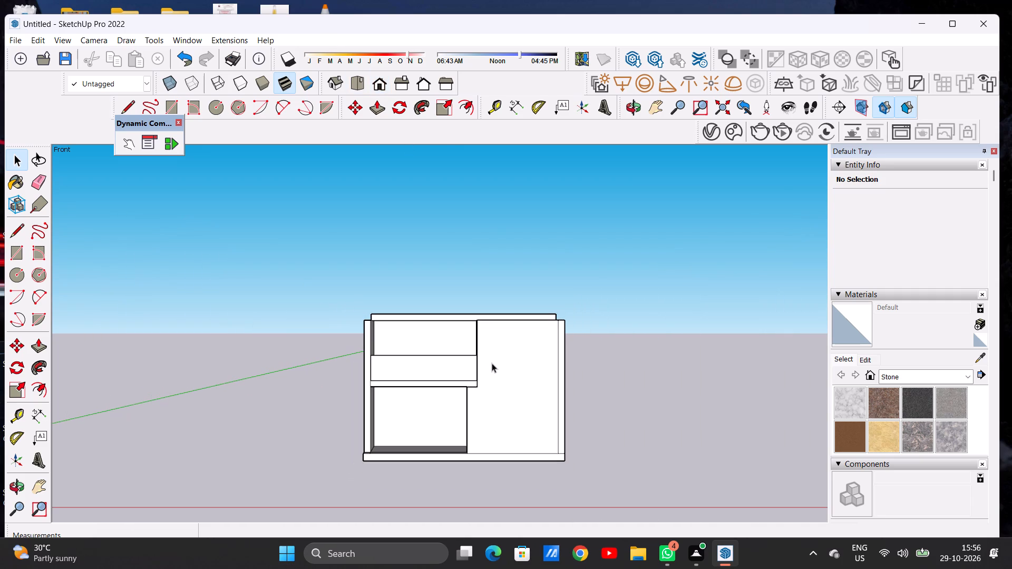
middle_drag(489, 358, 486, 362)
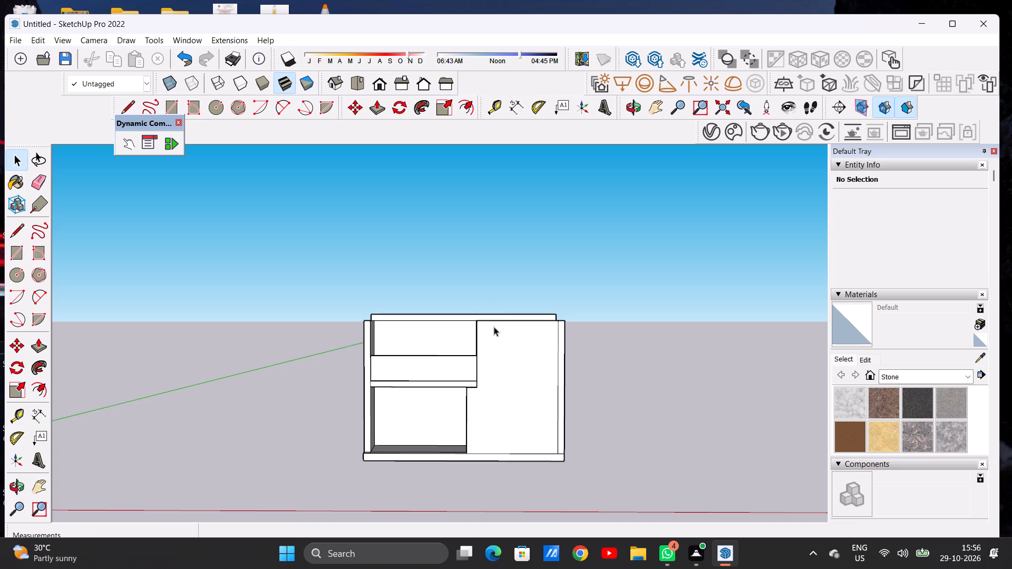
scroll(495, 324, up, 5)
middle_drag(503, 306, 508, 435)
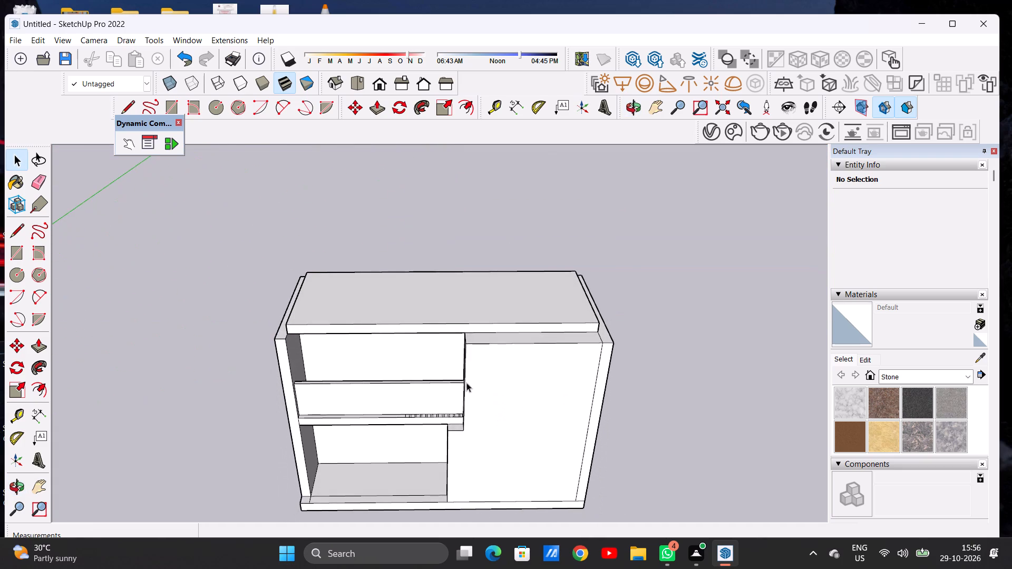
scroll(439, 377, down, 2)
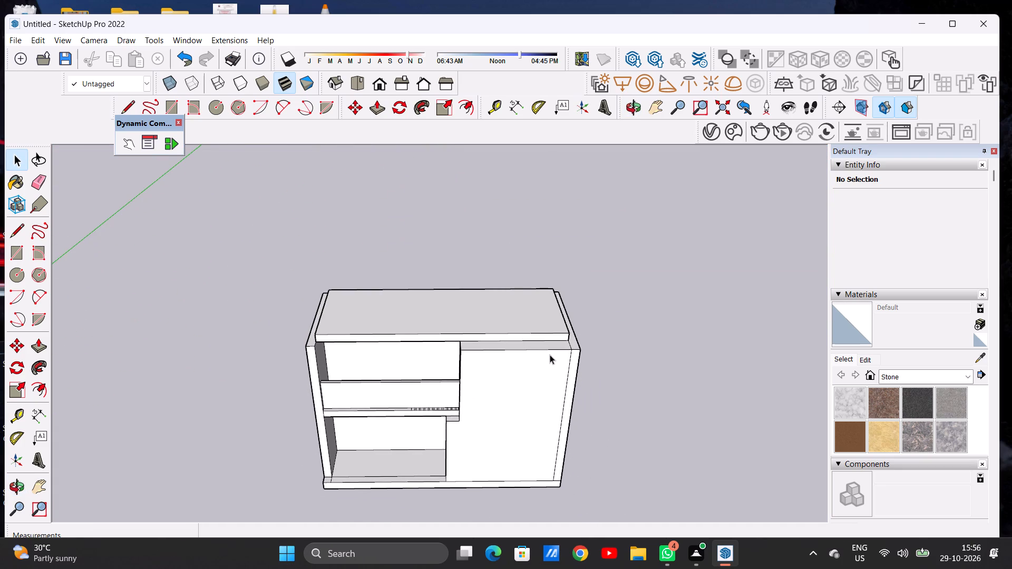
Push/Pull the balcony ledge rectangle farthest from the tall front wall up 13' 8 1/8" to the roof slab's underside, forming a post.
key(p)
scroll(436, 391, up, 1)
scroll(431, 394, down, 1)
scroll(429, 395, up, 1)
scroll(427, 395, down, 1)
scroll(425, 395, up, 11)
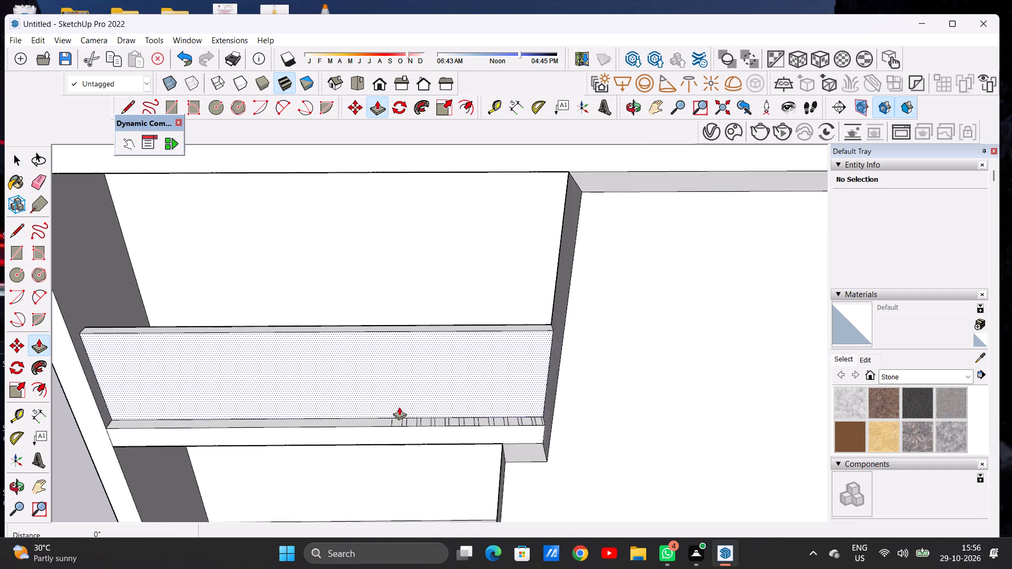
scroll(399, 407, up, 7)
scroll(397, 412, down, 2)
scroll(397, 412, up, 1)
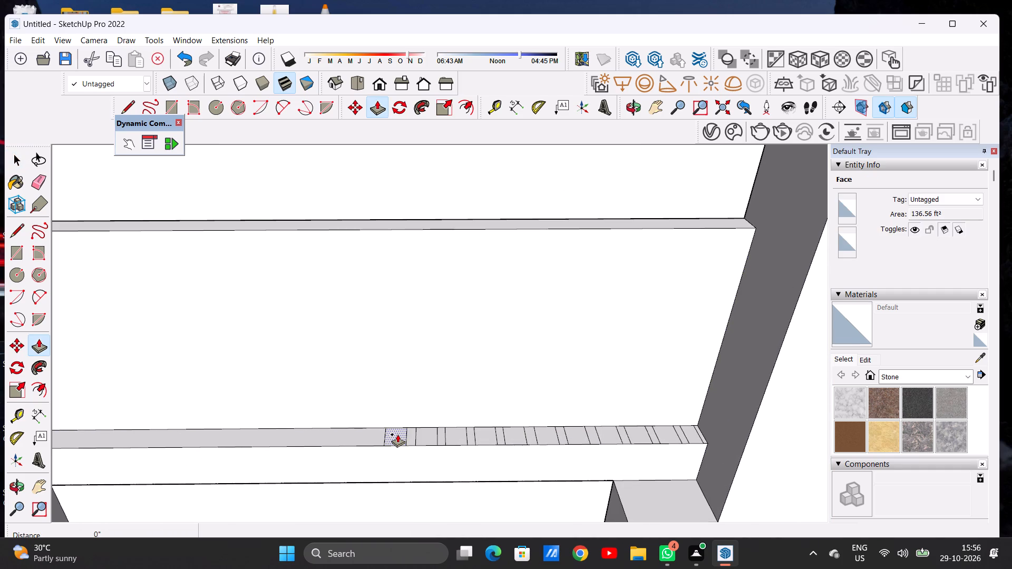
click(397, 434)
scroll(413, 406, down, 10)
scroll(399, 427, up, 1)
scroll(413, 410, down, 6)
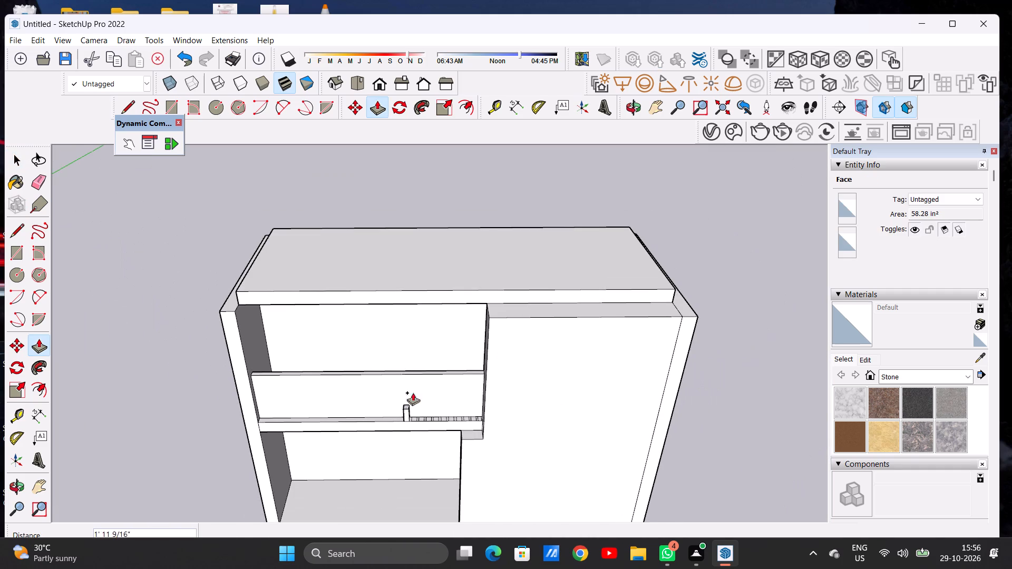
scroll(413, 293, up, 15)
middle_click(392, 305)
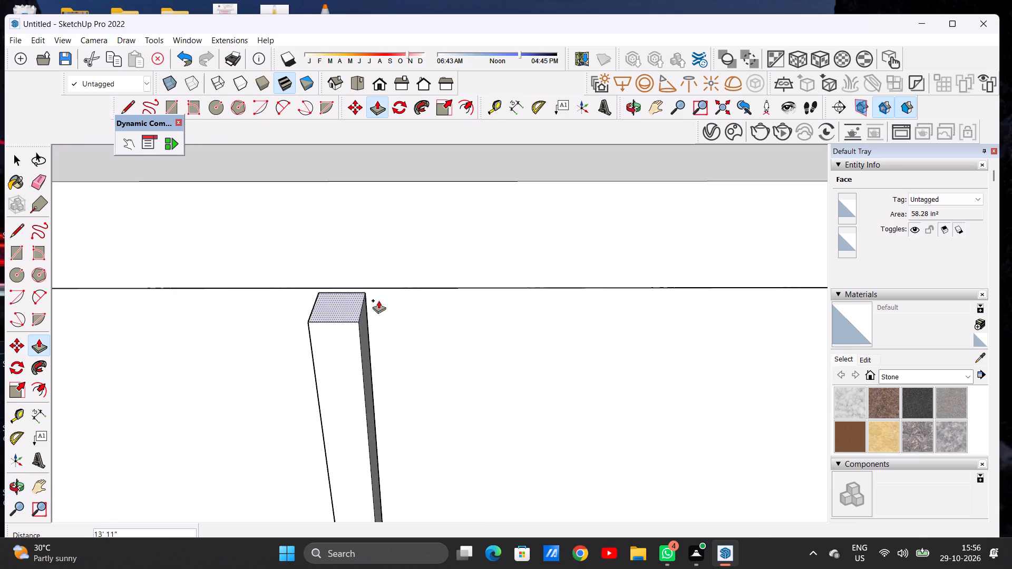
click(370, 287)
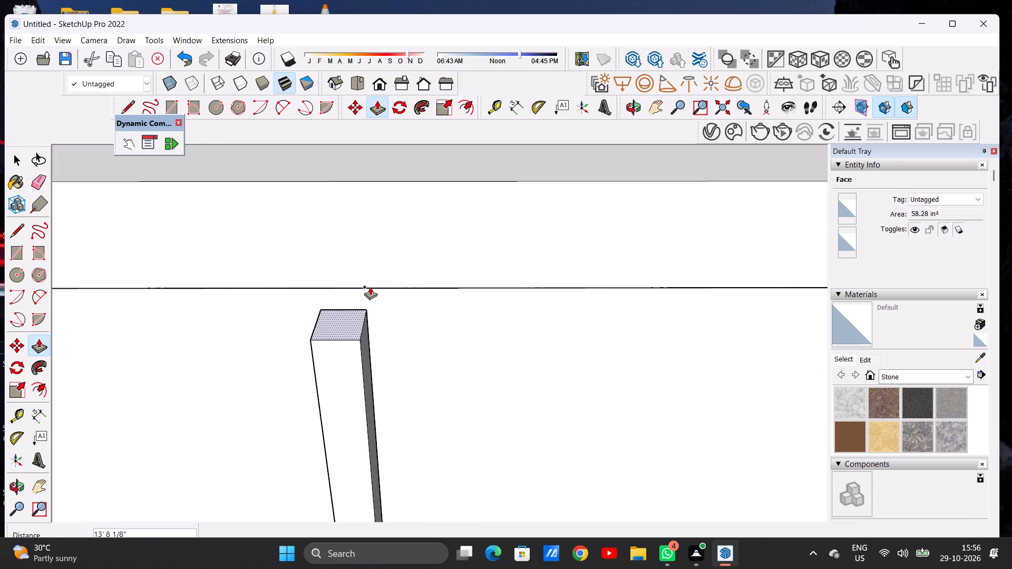
key(space)
scroll(393, 339, down, 20)
scroll(393, 339, down, 2)
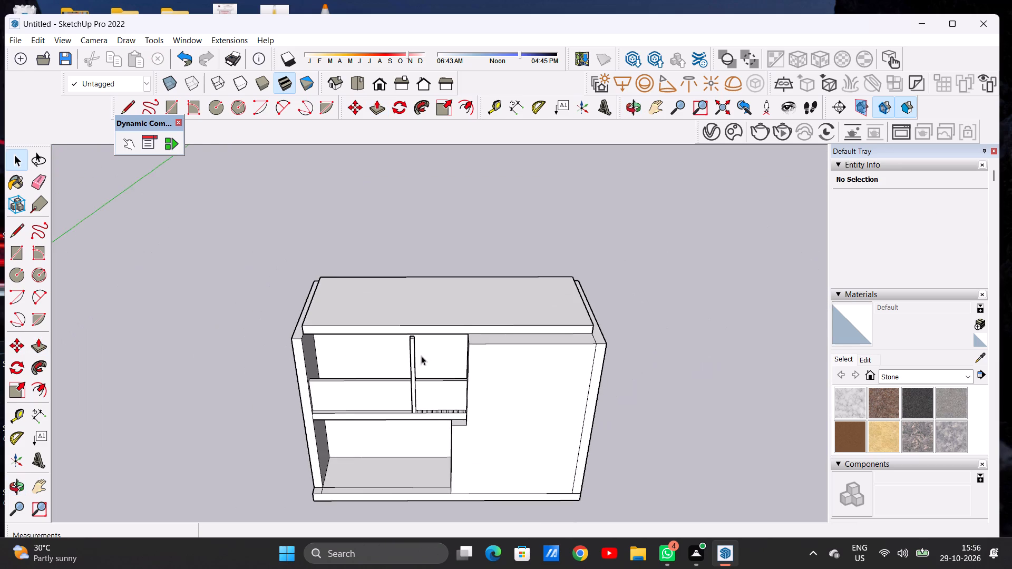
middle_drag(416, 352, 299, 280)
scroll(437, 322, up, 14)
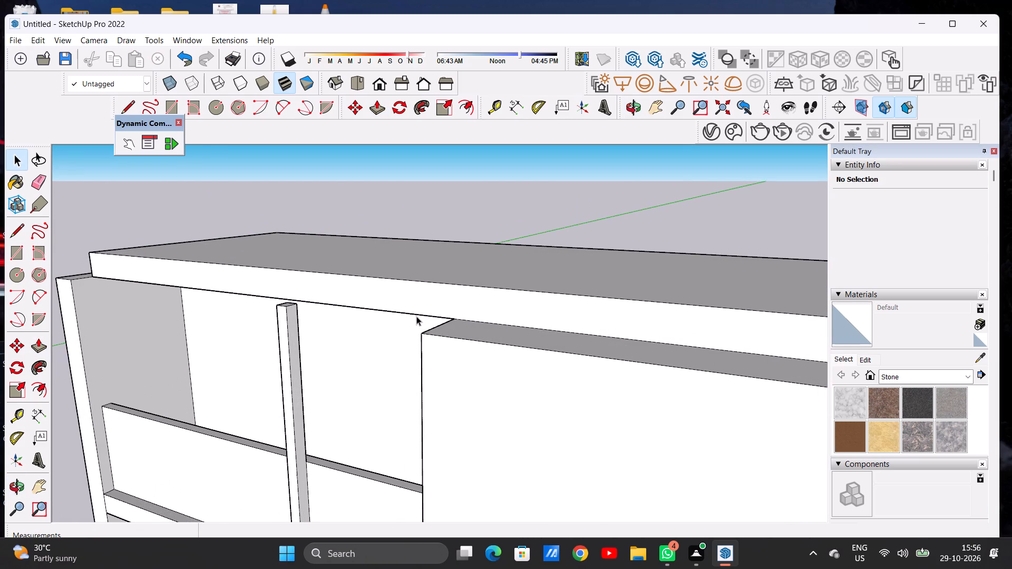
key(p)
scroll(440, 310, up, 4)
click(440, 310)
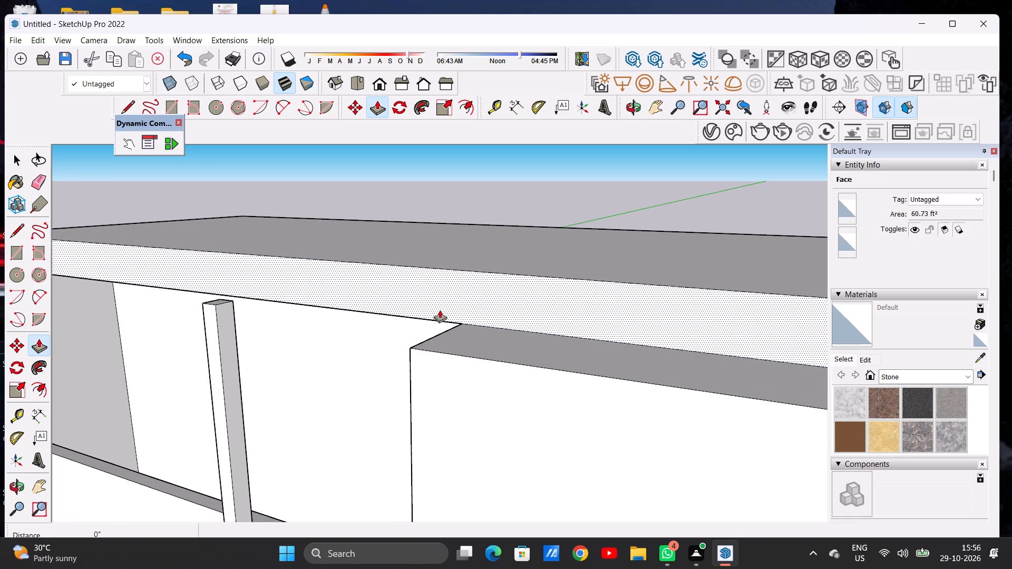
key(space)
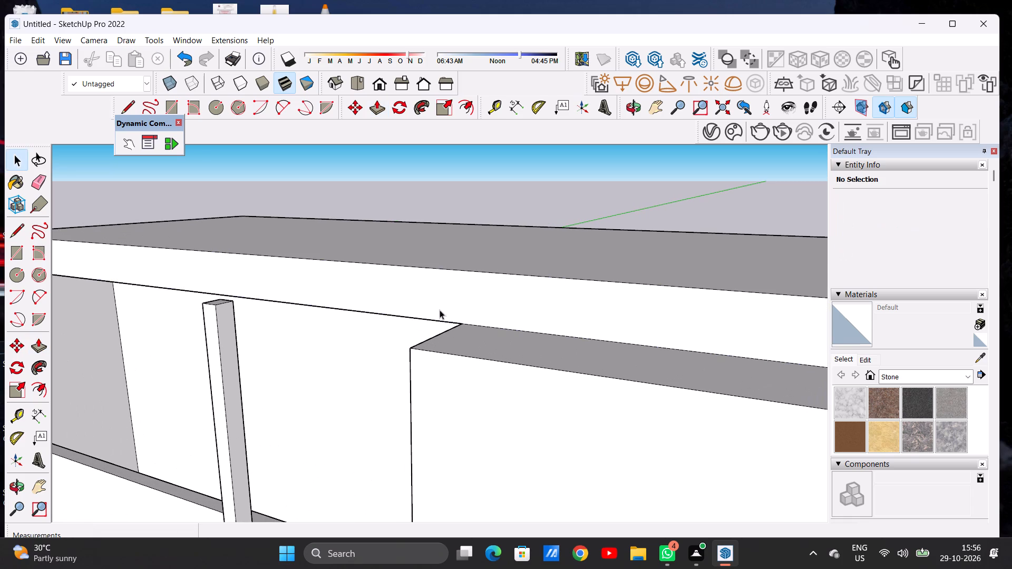
Draw a 1' 5 5/16" vertical line across the roof slab's front face, from the front wall's inner corner to the slab's top edge.
key(l)
click(459, 320)
click(464, 270)
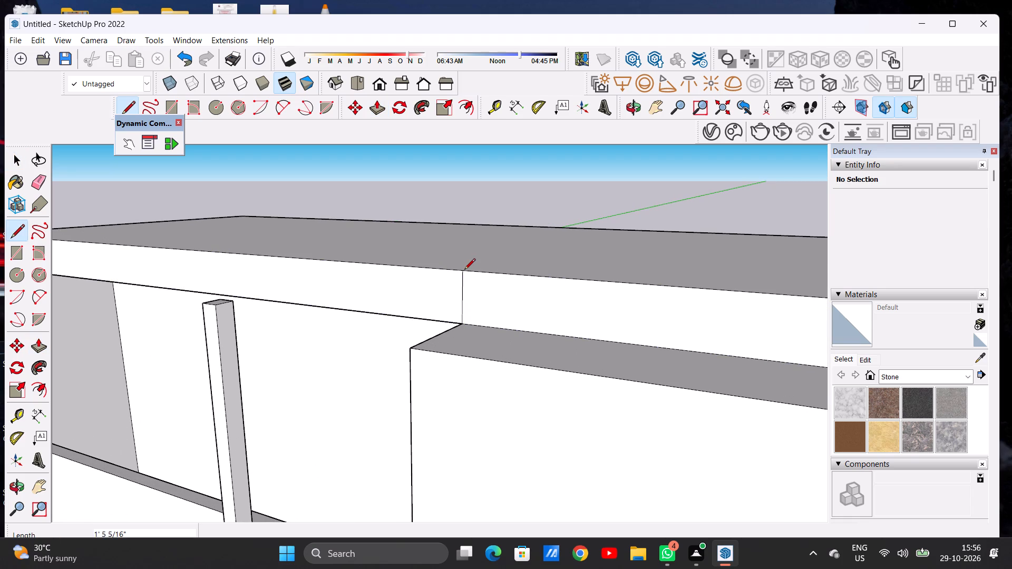
Push/Pull the roof slab's front face over the balcony outward about 1' 1 13/16".
key(p)
click(445, 286)
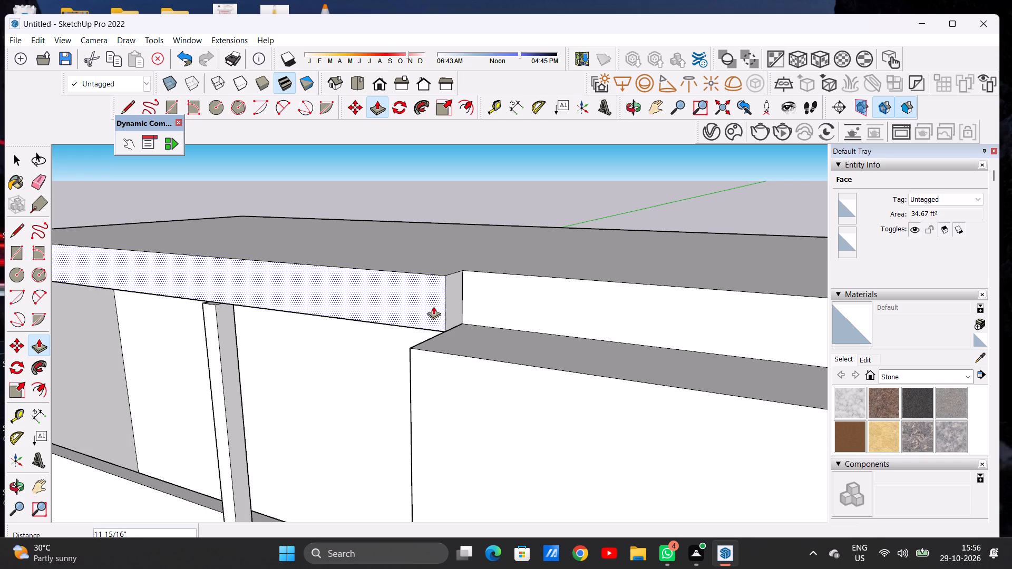
click(431, 310)
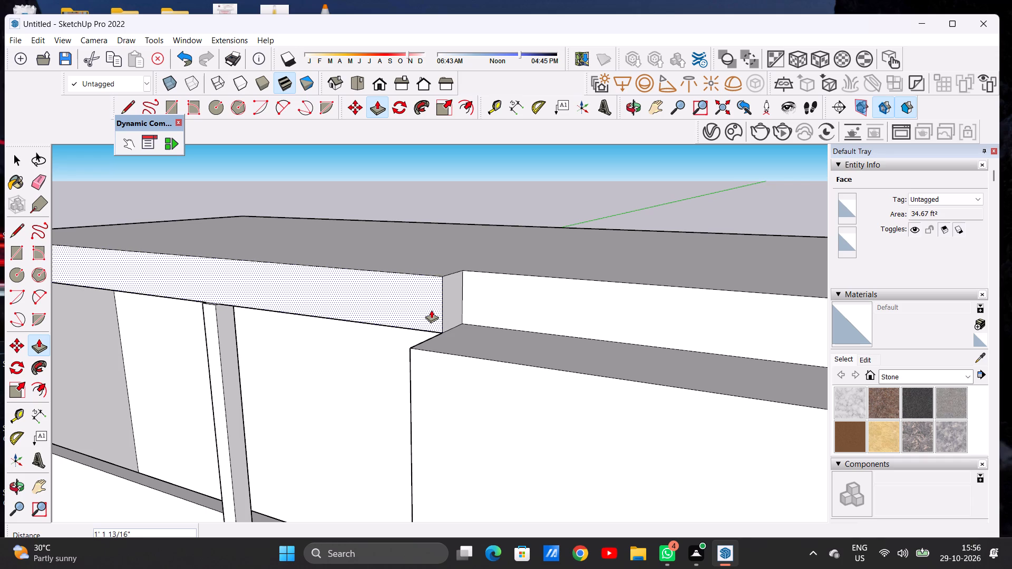
key(space)
Push/Pull the slab face over the balcony outward about another 1 13/16" to align with the post's front corner.
scroll(445, 336, down, 5)
scroll(446, 337, up, 1)
scroll(447, 337, down, 7)
middle_drag(323, 335, 388, 322)
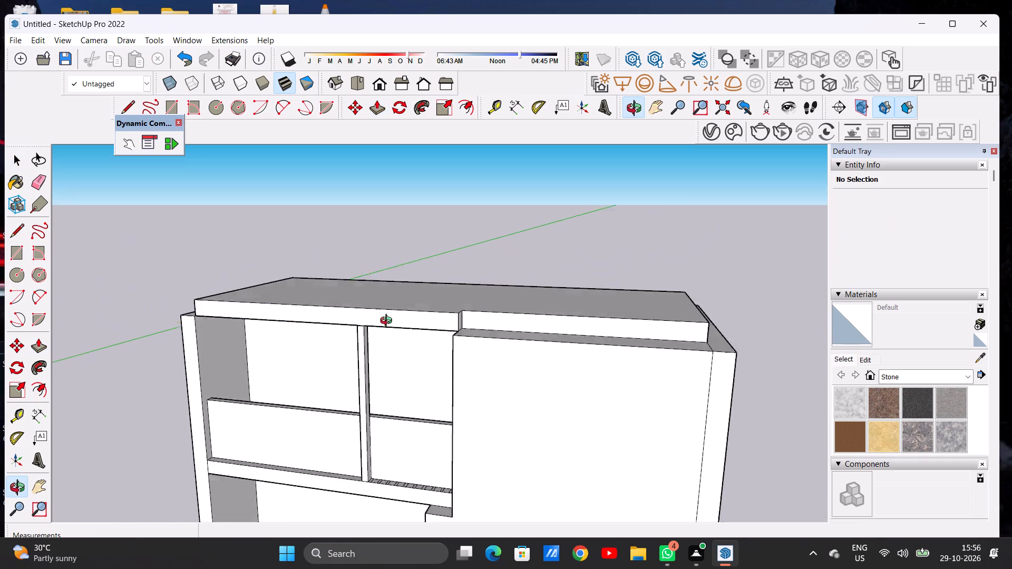
middle_drag(388, 322, 442, 296)
scroll(398, 316, up, 10)
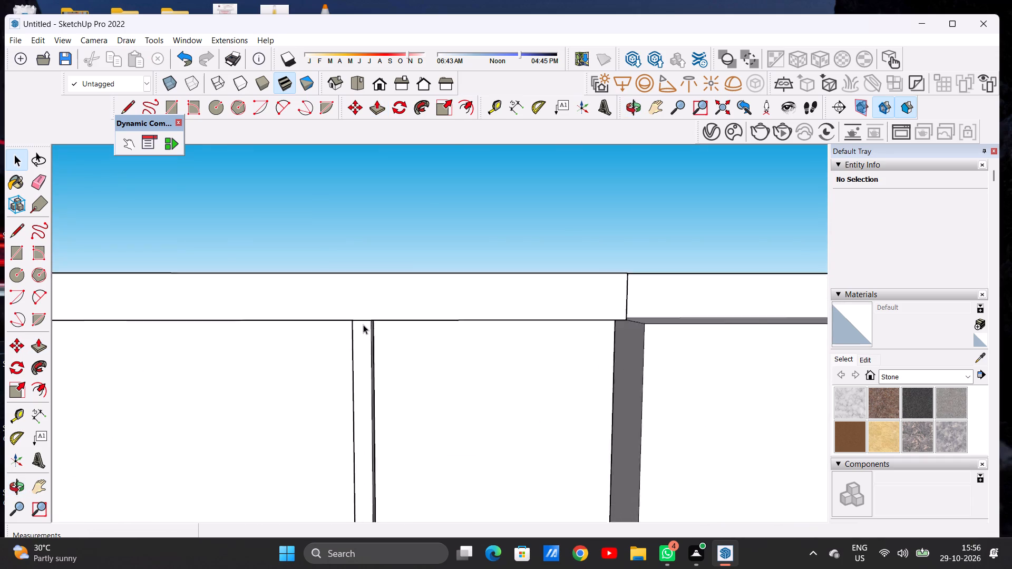
scroll(363, 325, up, 11)
middle_drag(366, 327, 267, 368)
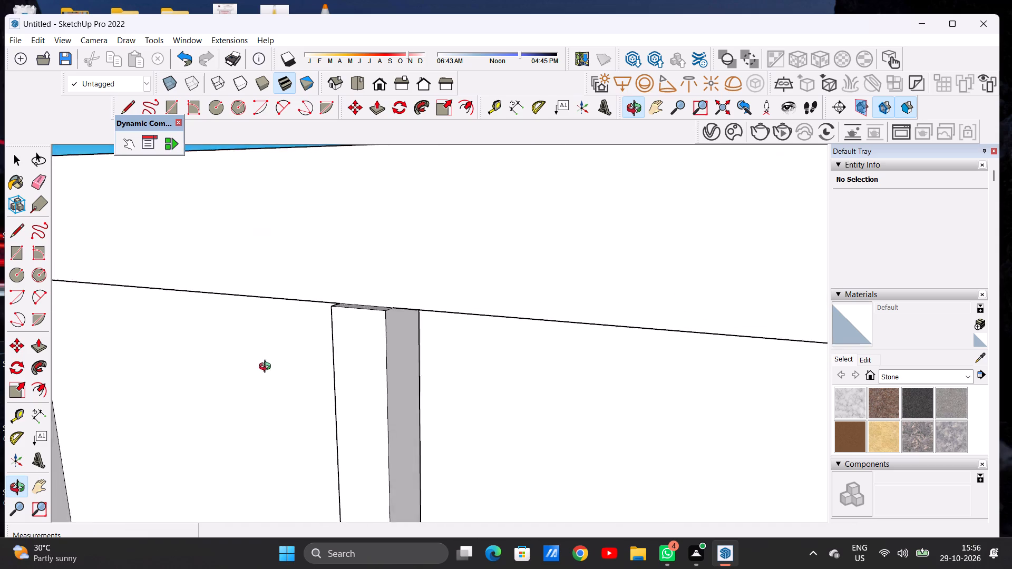
middle_drag(267, 368, 262, 394)
scroll(359, 323, up, 6)
scroll(390, 283, up, 1)
middle_drag(390, 283, 386, 336)
key(p)
click(402, 289)
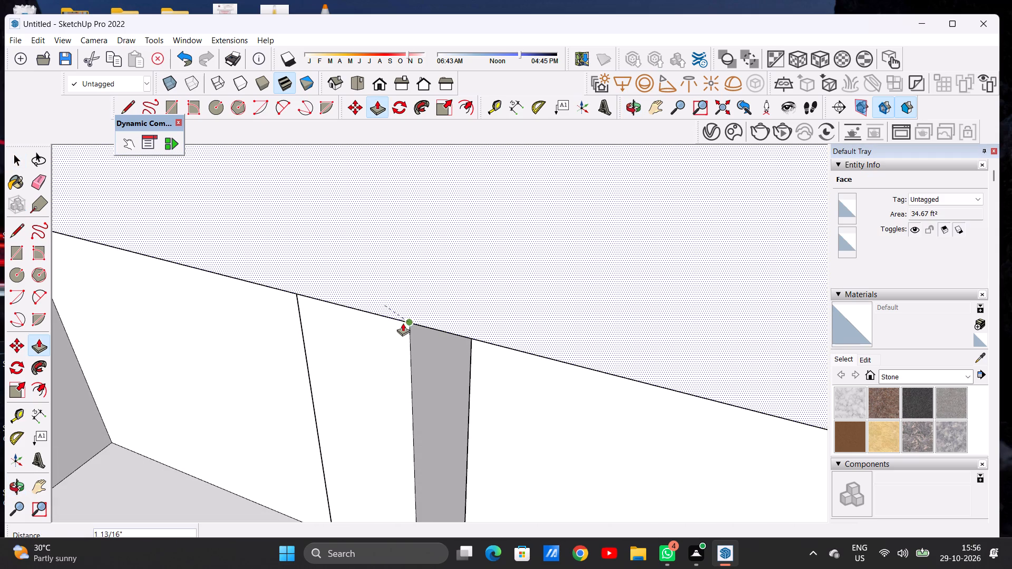
click(406, 324)
key(space)
Examine the extended roof slab edge and the balcony post from the front of the building.
scroll(408, 342, down, 15)
scroll(431, 346, up, 1)
scroll(432, 346, down, 5)
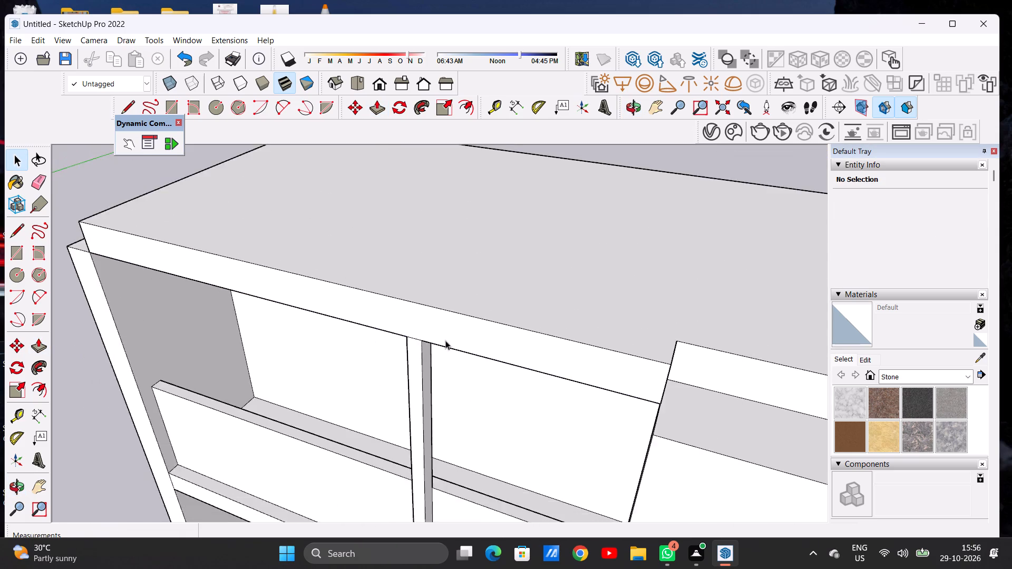
scroll(445, 340, down, 9)
middle_drag(417, 346, 532, 264)
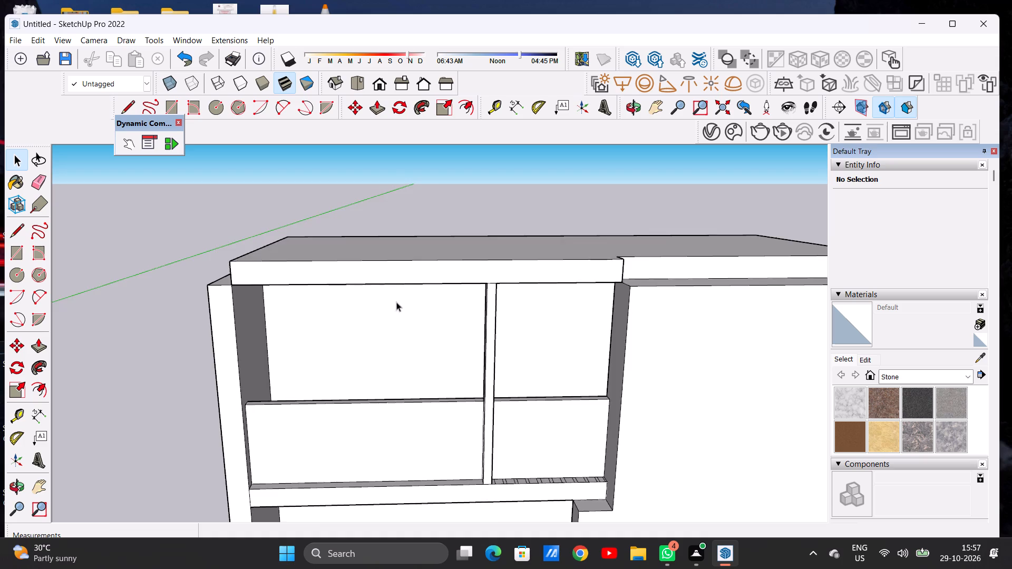
scroll(382, 311, down, 8)
middle_drag(412, 331, 413, 311)
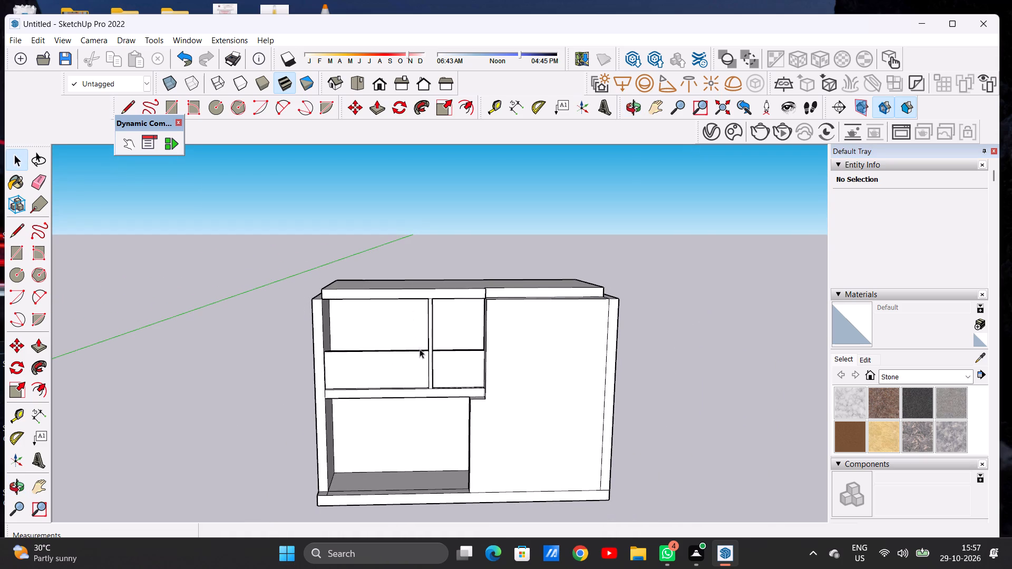
Push/Pull the second ledge rectangle, next to the first post, up 13' 8 1/8" to the roof slab's underside.
scroll(422, 357, down, 3)
middle_drag(423, 352, 412, 442)
scroll(427, 381, up, 6)
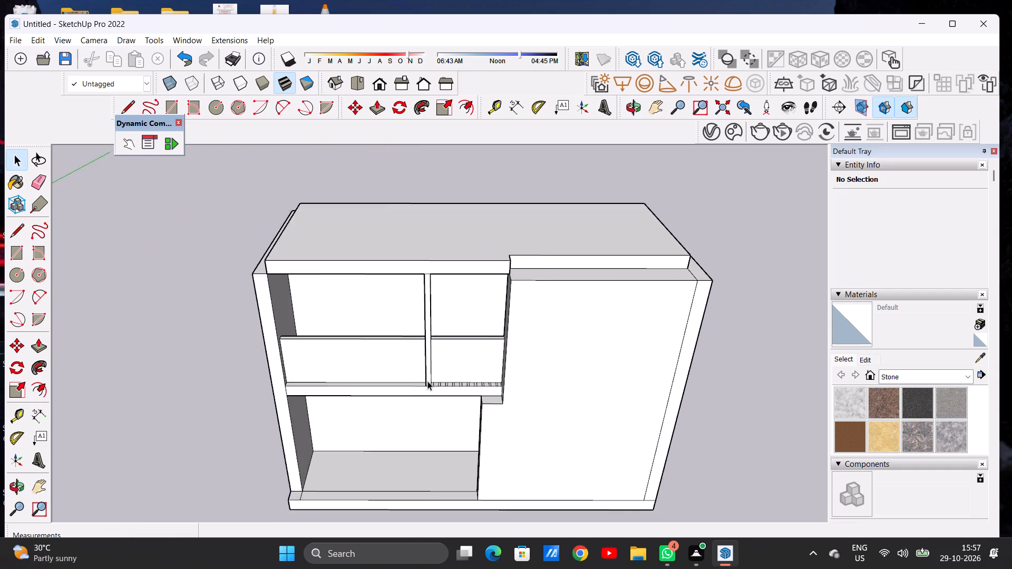
scroll(432, 380, down, 1)
scroll(432, 380, up, 17)
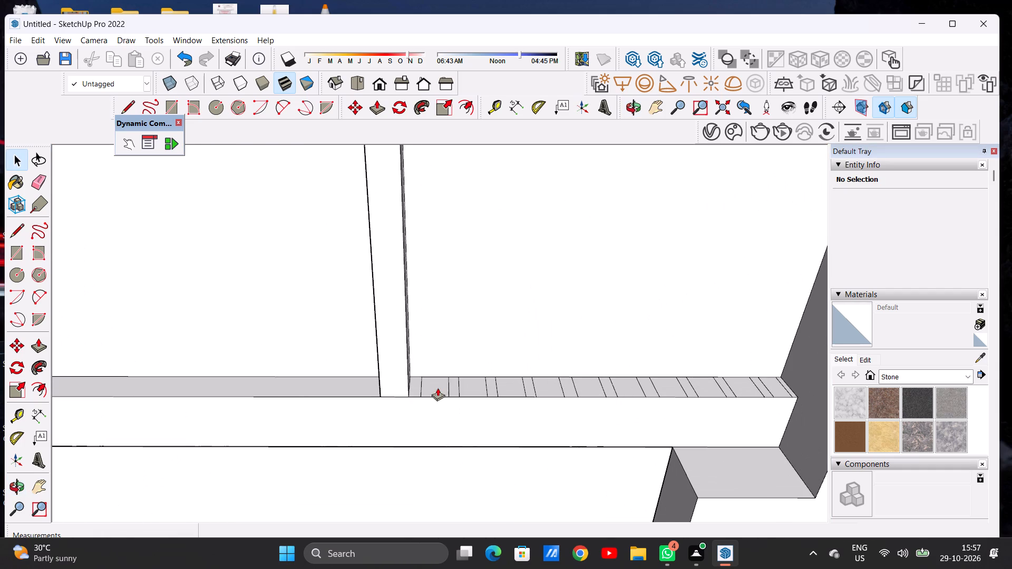
key(p)
click(438, 382)
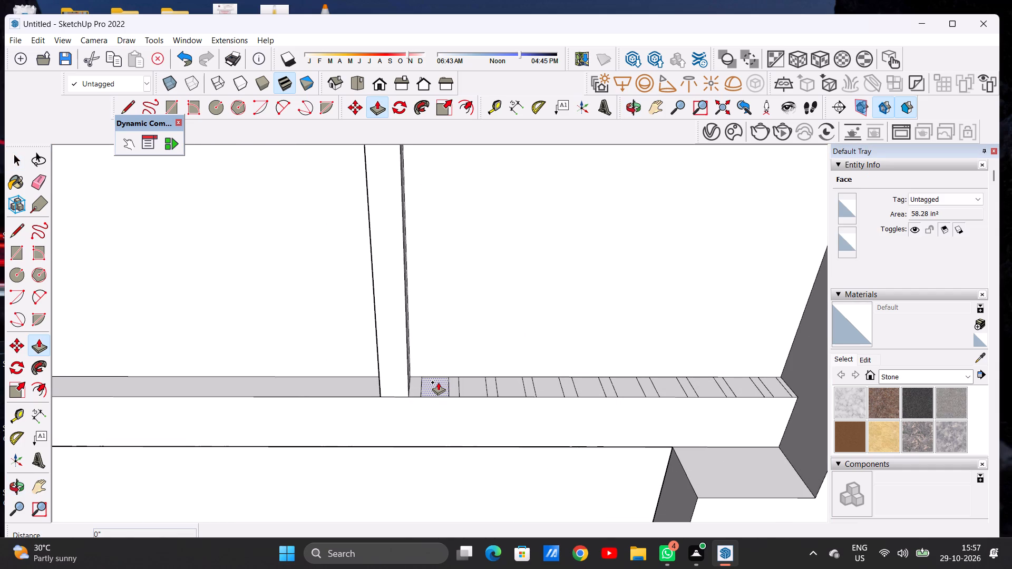
scroll(438, 374, down, 16)
scroll(442, 382, up, 1)
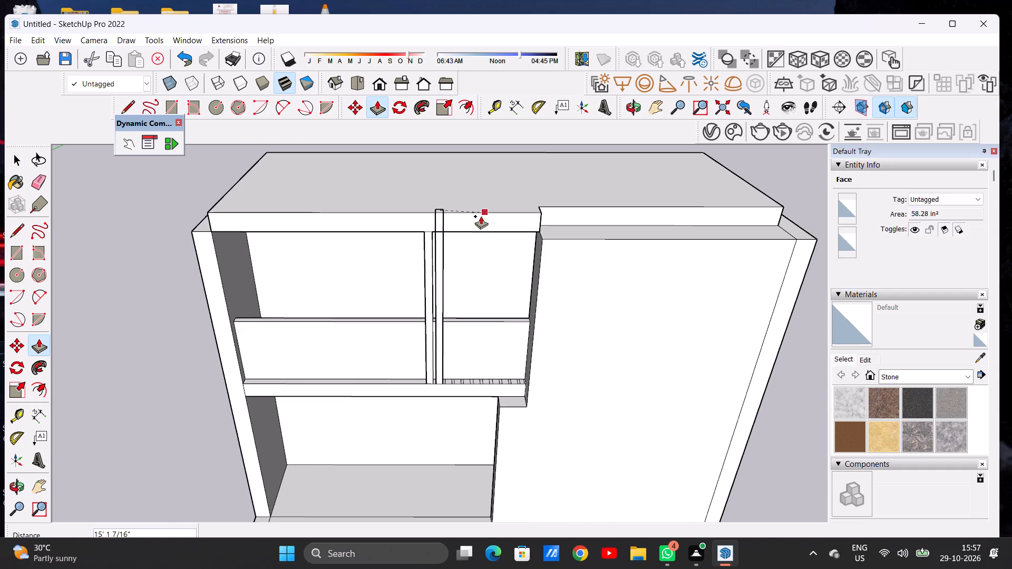
scroll(452, 234, up, 12)
click(444, 218)
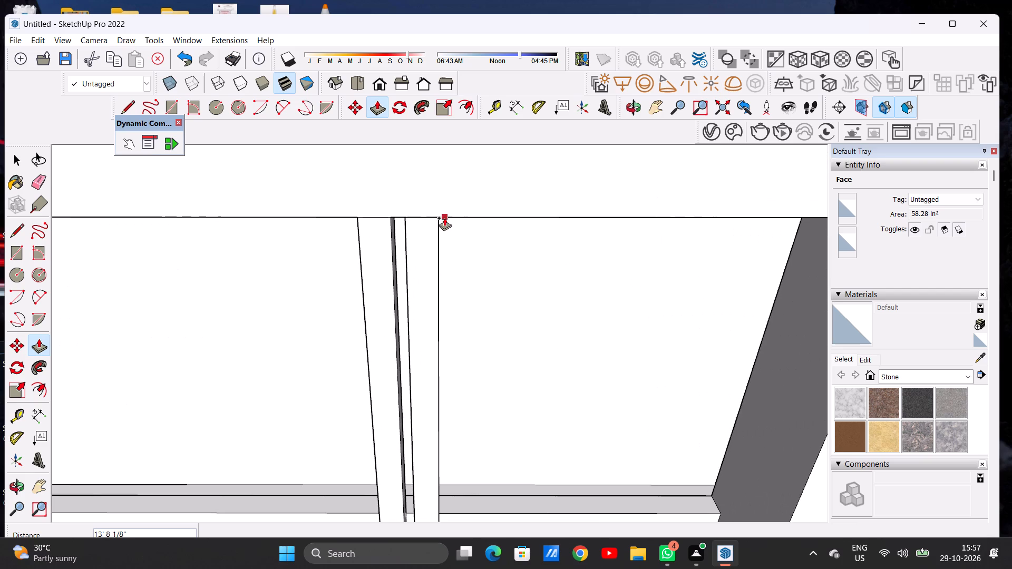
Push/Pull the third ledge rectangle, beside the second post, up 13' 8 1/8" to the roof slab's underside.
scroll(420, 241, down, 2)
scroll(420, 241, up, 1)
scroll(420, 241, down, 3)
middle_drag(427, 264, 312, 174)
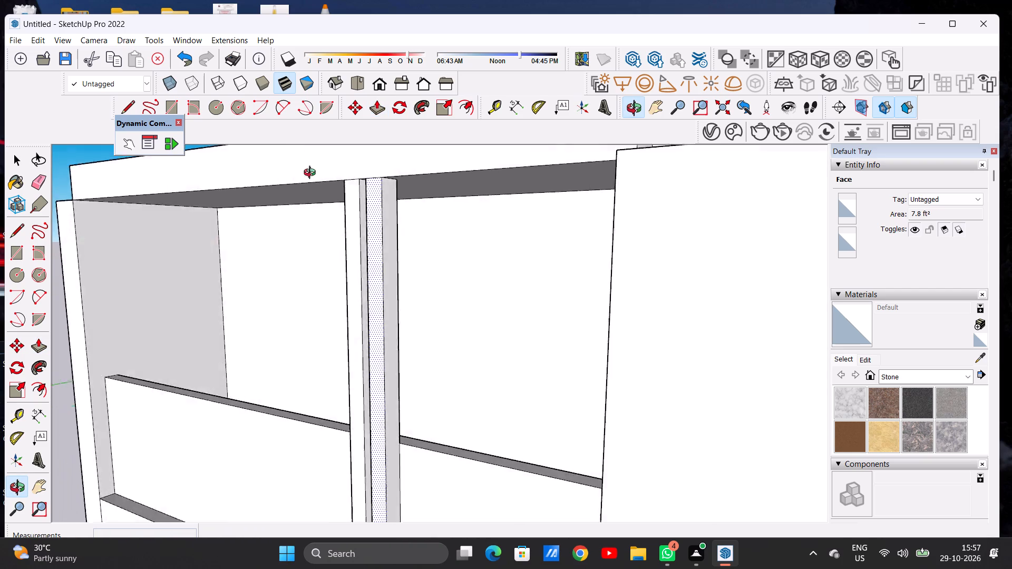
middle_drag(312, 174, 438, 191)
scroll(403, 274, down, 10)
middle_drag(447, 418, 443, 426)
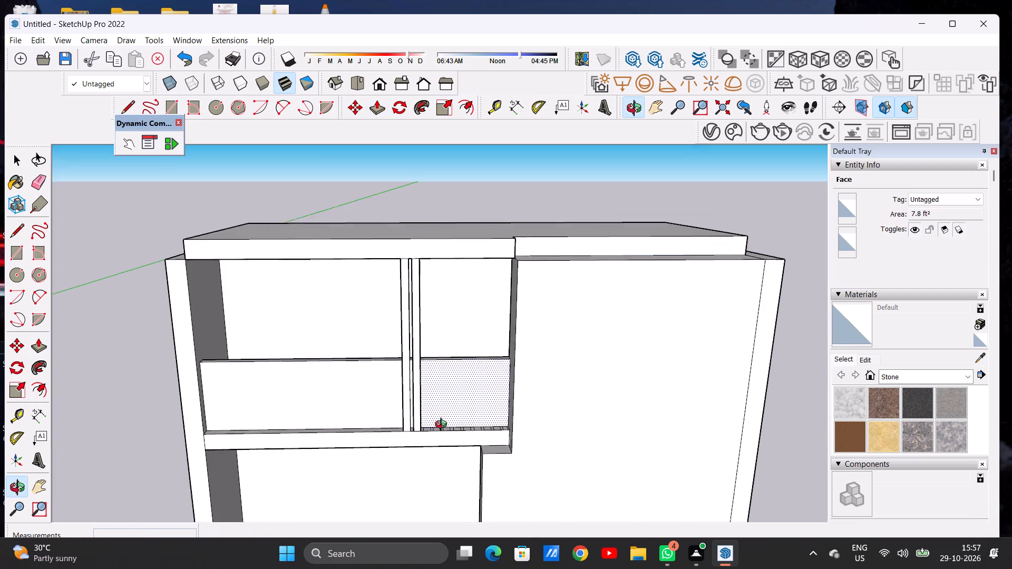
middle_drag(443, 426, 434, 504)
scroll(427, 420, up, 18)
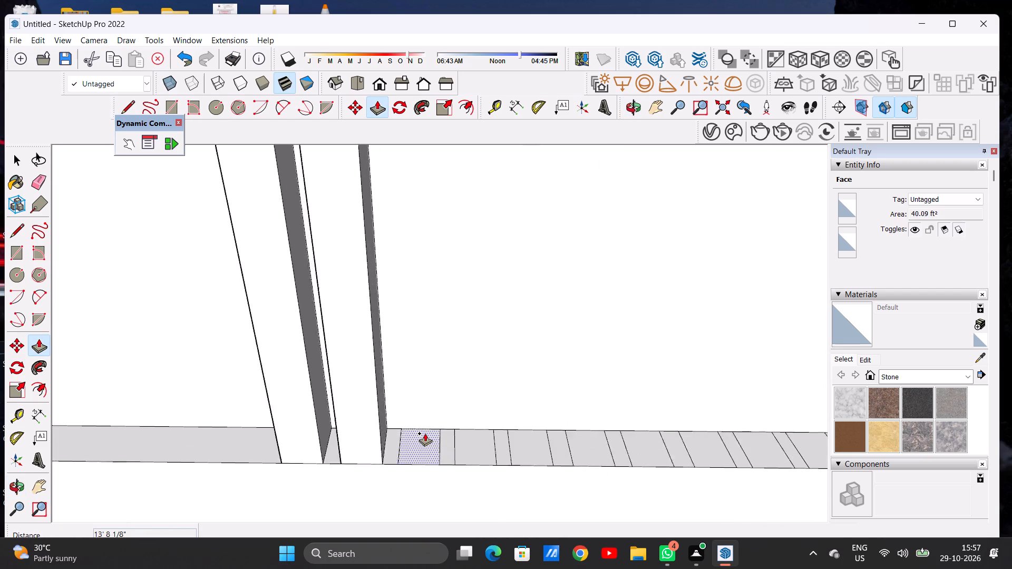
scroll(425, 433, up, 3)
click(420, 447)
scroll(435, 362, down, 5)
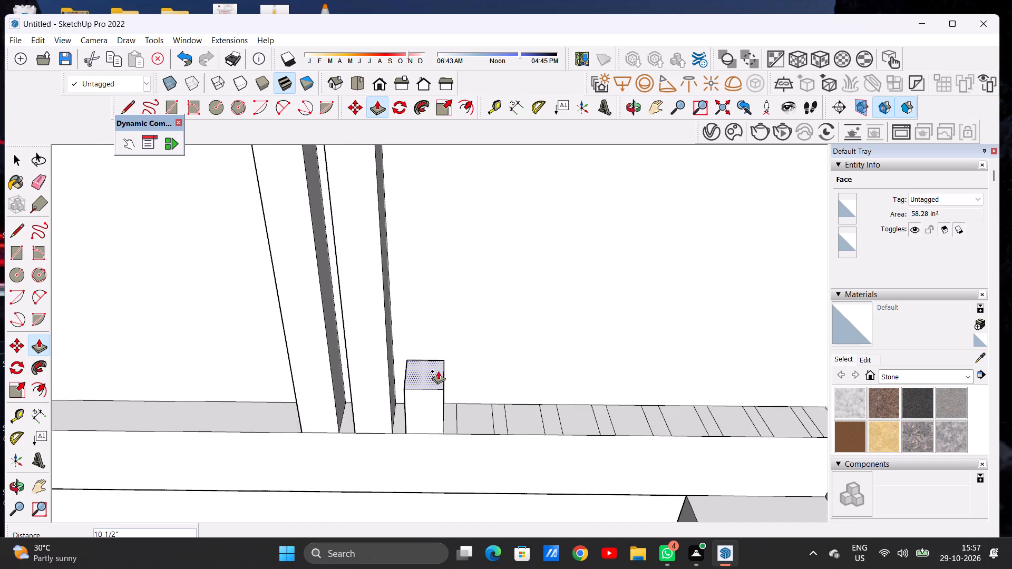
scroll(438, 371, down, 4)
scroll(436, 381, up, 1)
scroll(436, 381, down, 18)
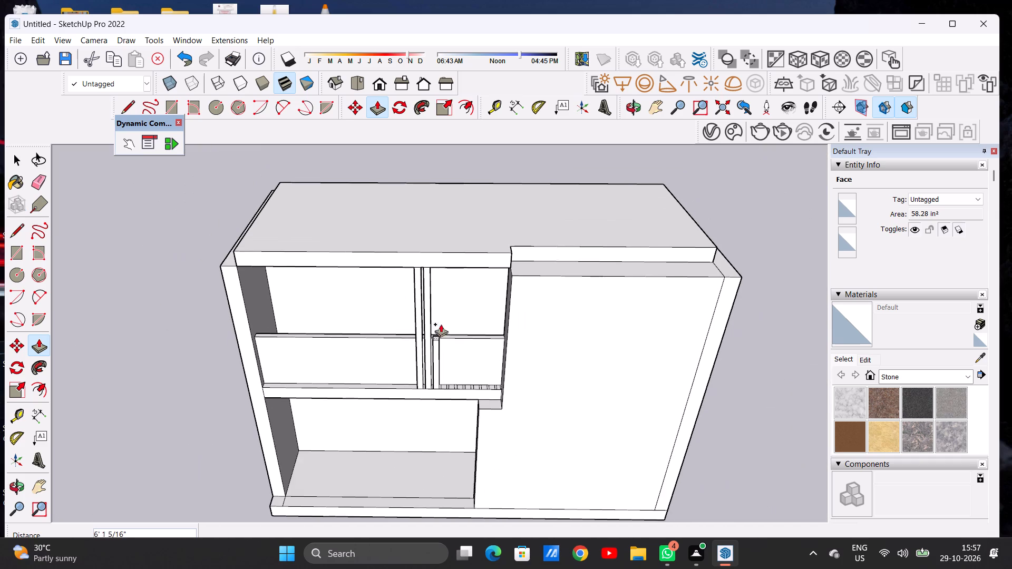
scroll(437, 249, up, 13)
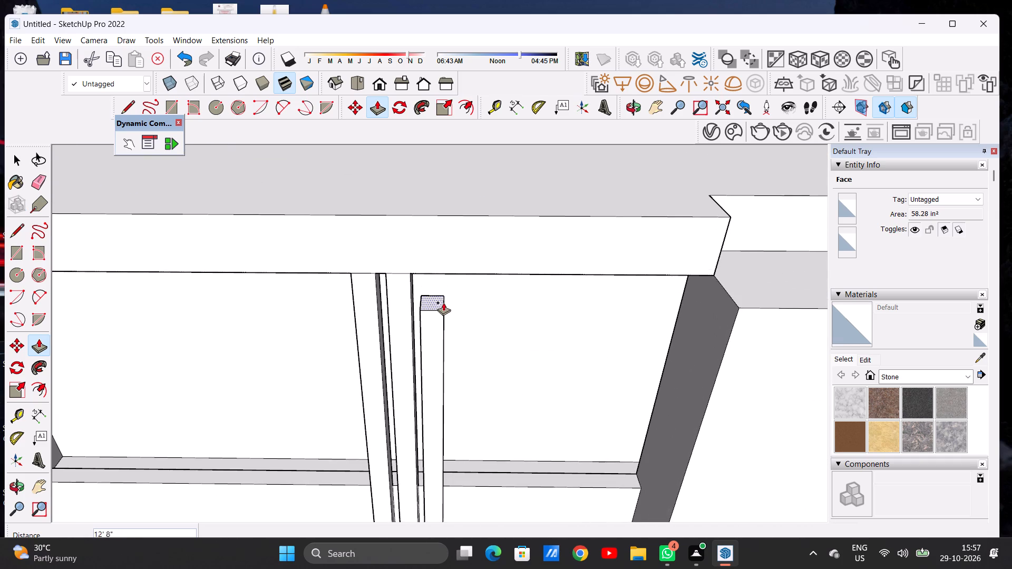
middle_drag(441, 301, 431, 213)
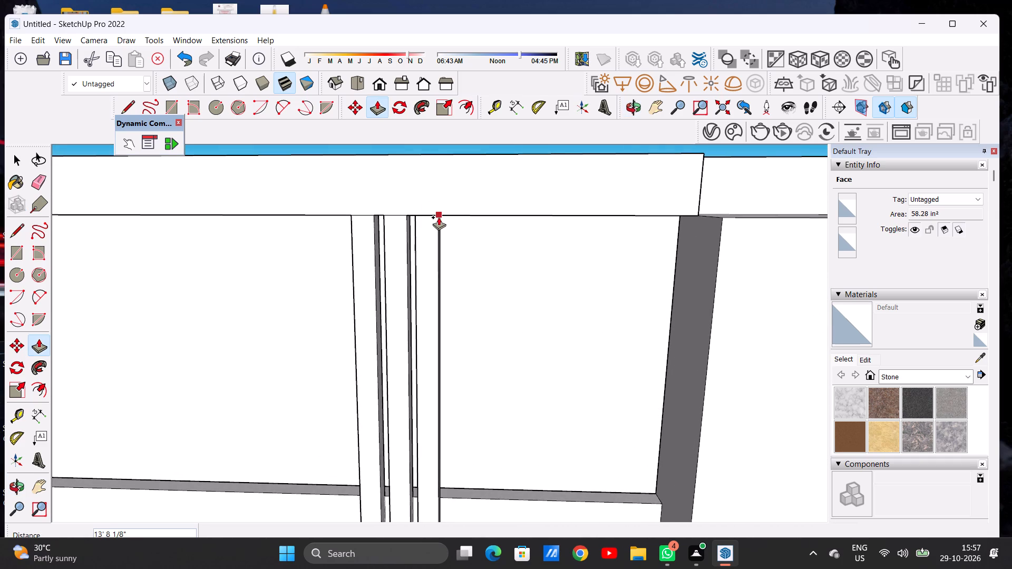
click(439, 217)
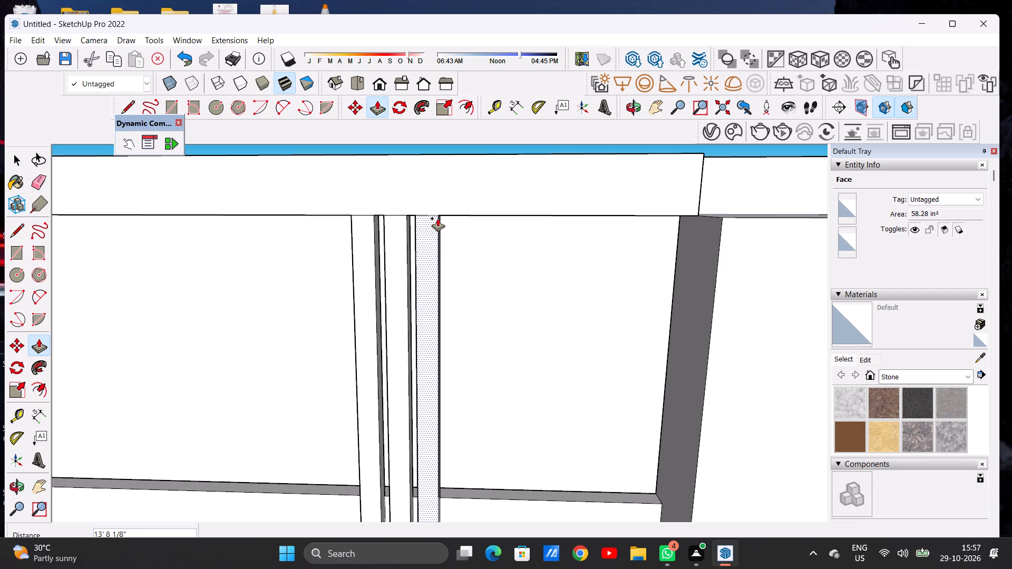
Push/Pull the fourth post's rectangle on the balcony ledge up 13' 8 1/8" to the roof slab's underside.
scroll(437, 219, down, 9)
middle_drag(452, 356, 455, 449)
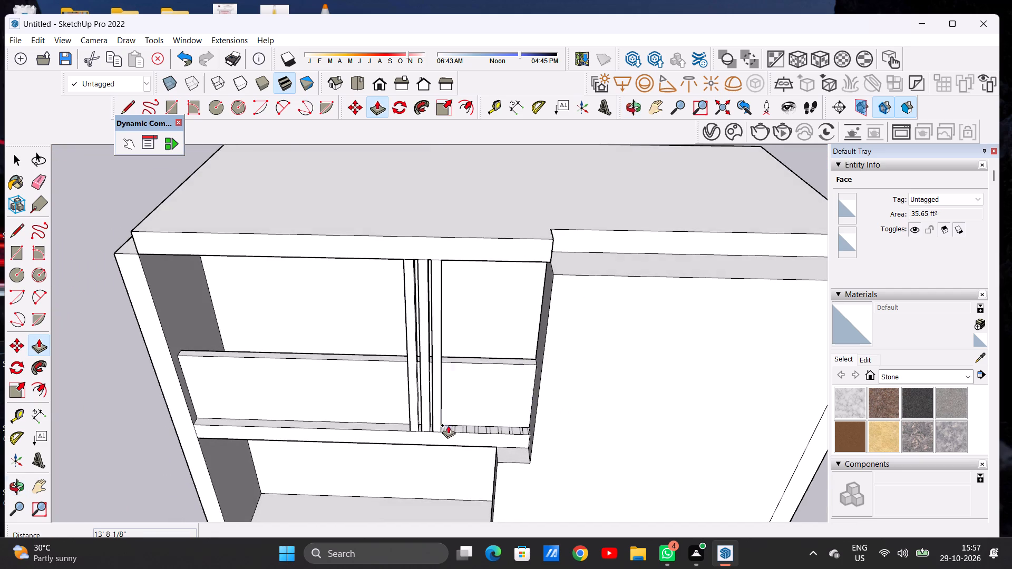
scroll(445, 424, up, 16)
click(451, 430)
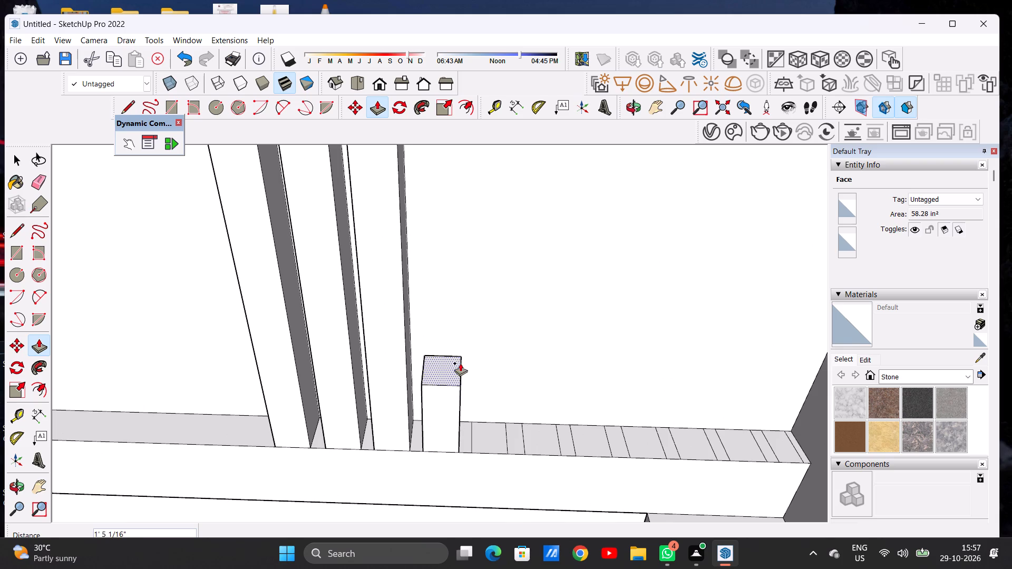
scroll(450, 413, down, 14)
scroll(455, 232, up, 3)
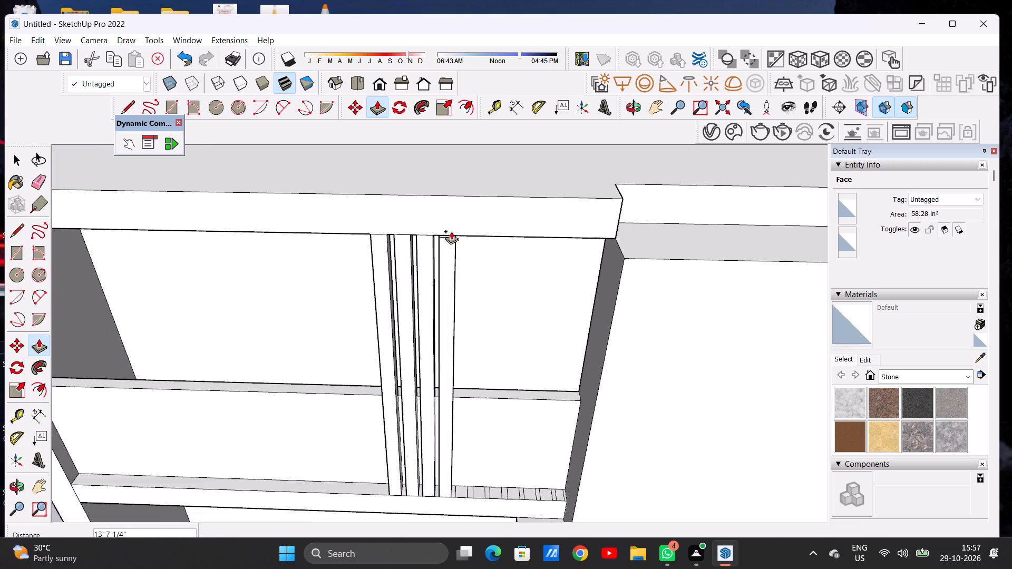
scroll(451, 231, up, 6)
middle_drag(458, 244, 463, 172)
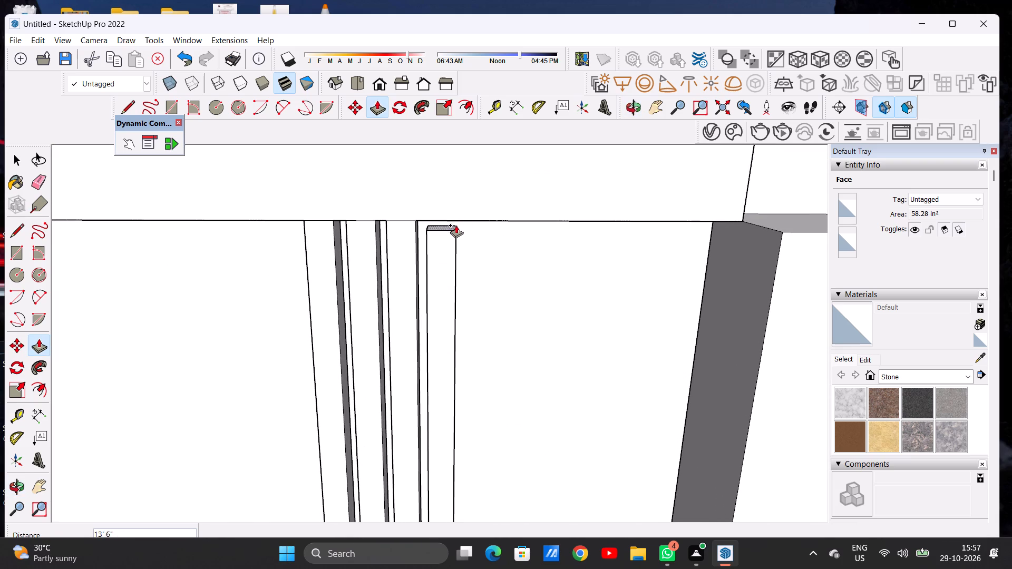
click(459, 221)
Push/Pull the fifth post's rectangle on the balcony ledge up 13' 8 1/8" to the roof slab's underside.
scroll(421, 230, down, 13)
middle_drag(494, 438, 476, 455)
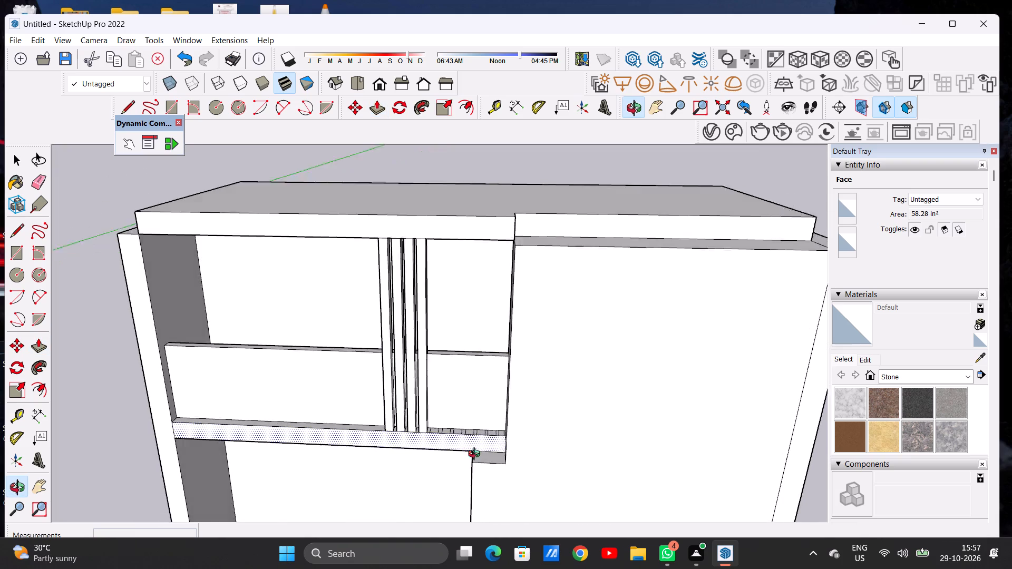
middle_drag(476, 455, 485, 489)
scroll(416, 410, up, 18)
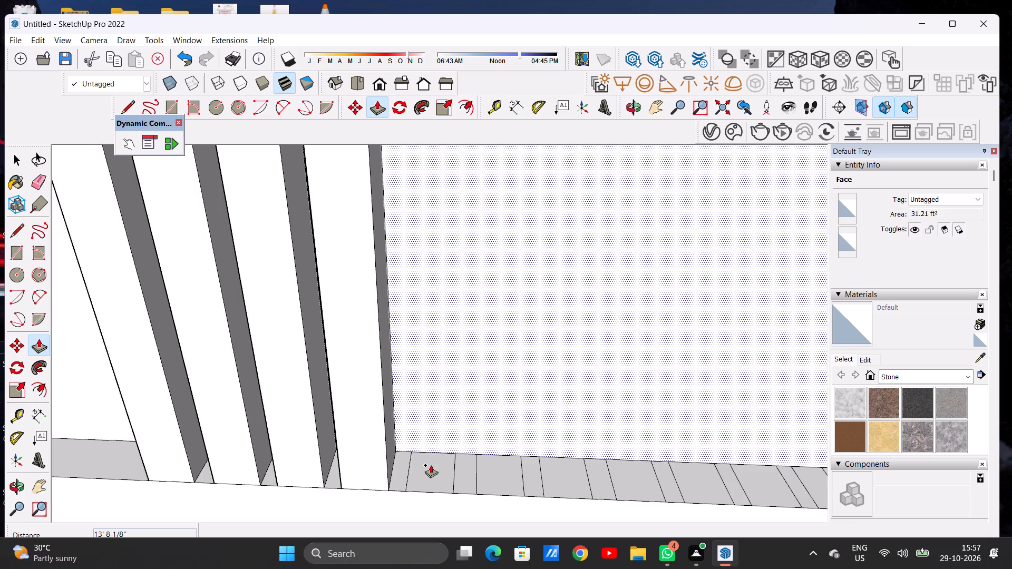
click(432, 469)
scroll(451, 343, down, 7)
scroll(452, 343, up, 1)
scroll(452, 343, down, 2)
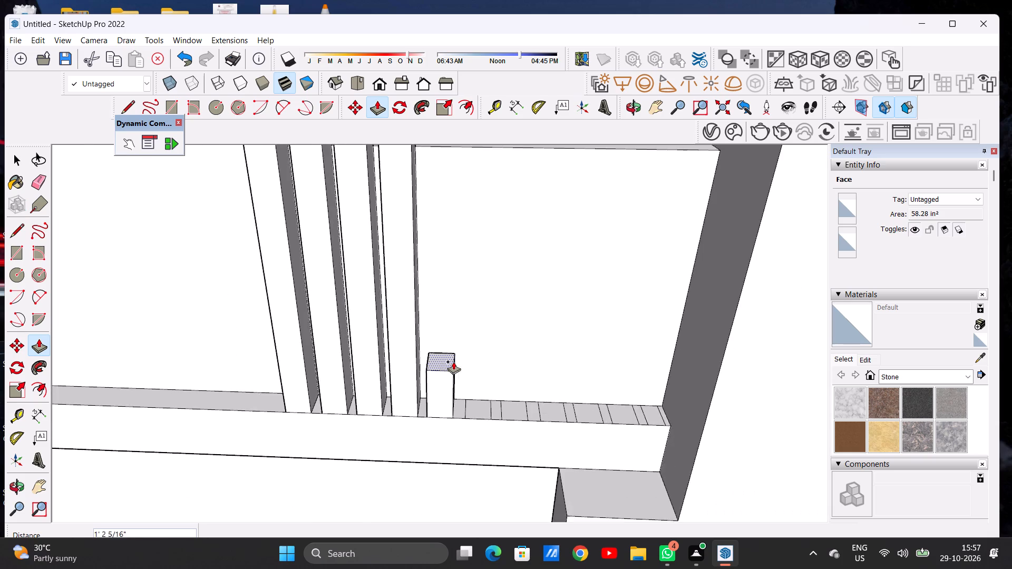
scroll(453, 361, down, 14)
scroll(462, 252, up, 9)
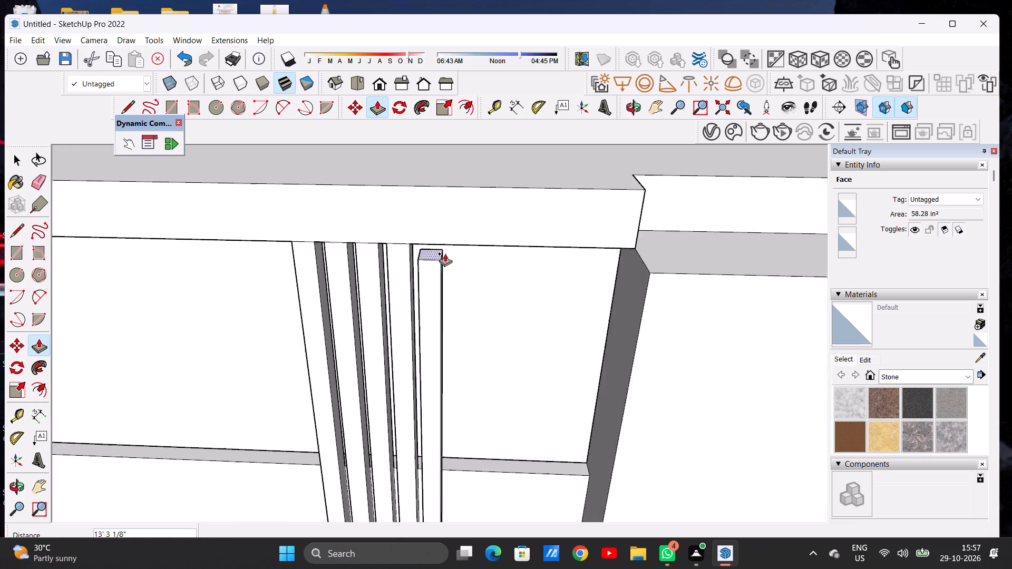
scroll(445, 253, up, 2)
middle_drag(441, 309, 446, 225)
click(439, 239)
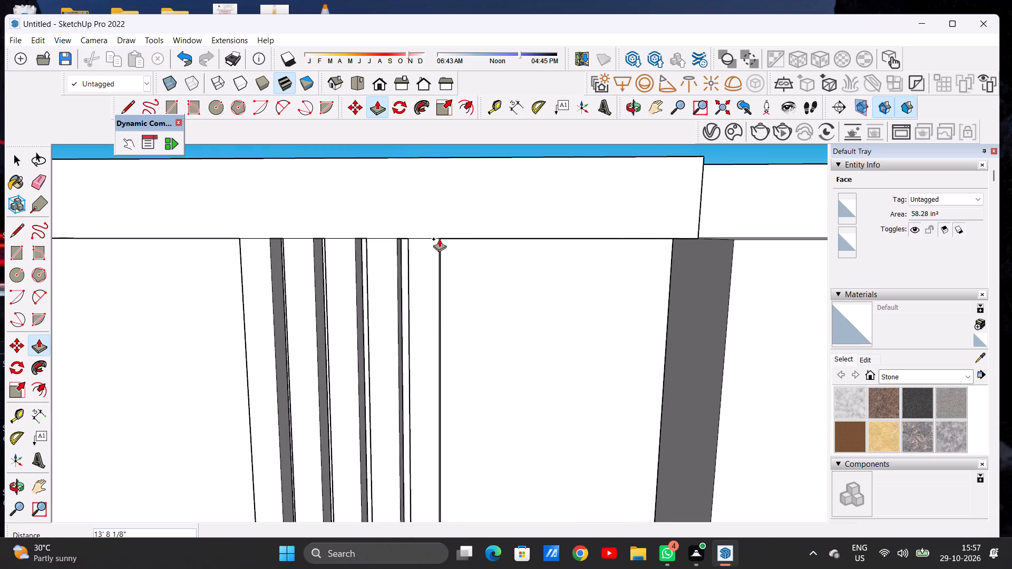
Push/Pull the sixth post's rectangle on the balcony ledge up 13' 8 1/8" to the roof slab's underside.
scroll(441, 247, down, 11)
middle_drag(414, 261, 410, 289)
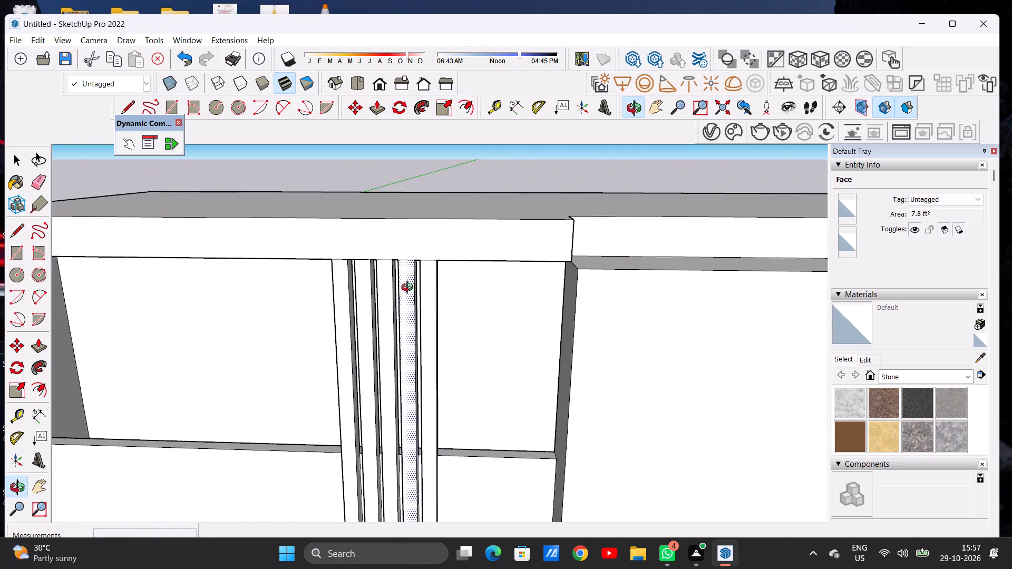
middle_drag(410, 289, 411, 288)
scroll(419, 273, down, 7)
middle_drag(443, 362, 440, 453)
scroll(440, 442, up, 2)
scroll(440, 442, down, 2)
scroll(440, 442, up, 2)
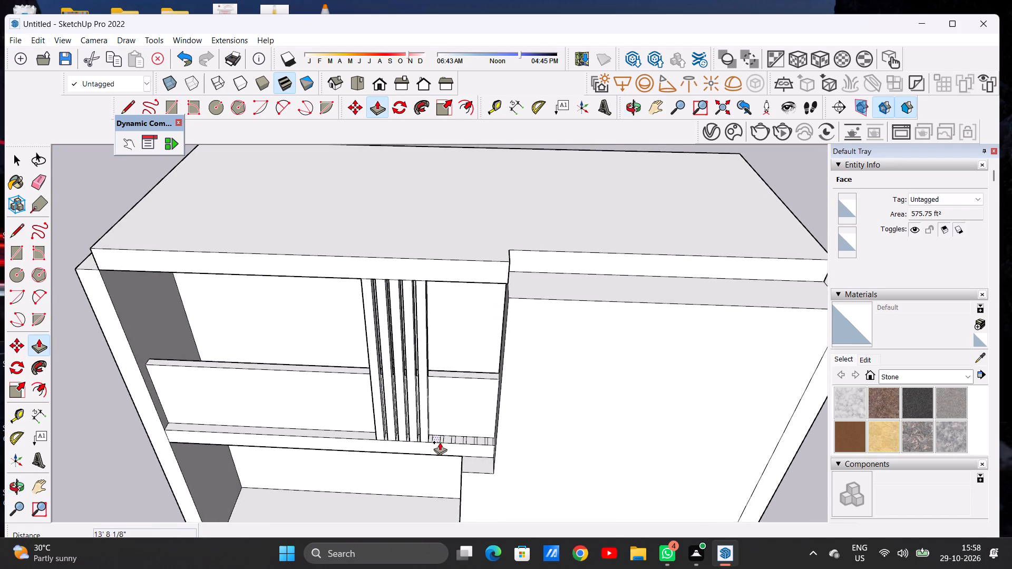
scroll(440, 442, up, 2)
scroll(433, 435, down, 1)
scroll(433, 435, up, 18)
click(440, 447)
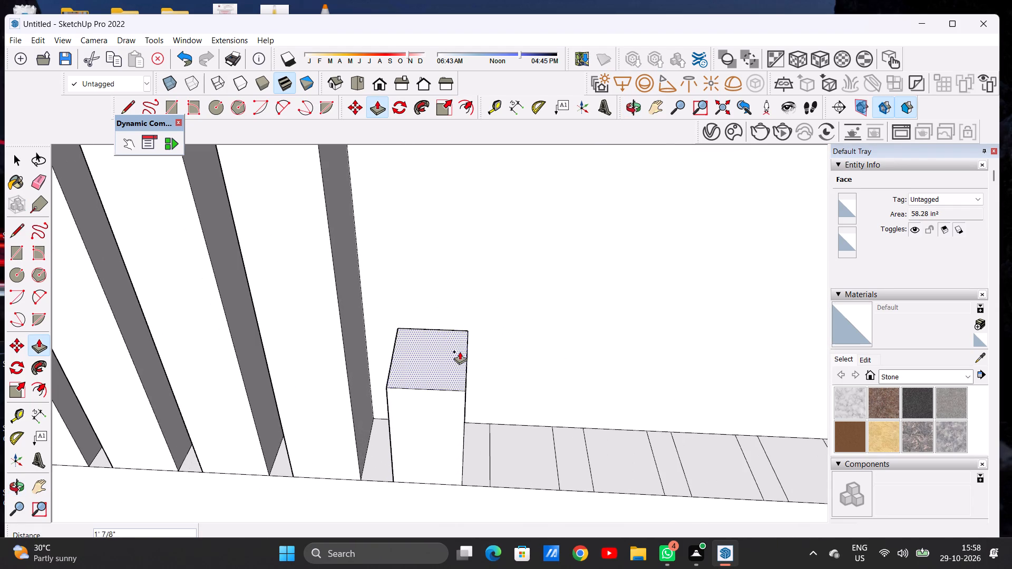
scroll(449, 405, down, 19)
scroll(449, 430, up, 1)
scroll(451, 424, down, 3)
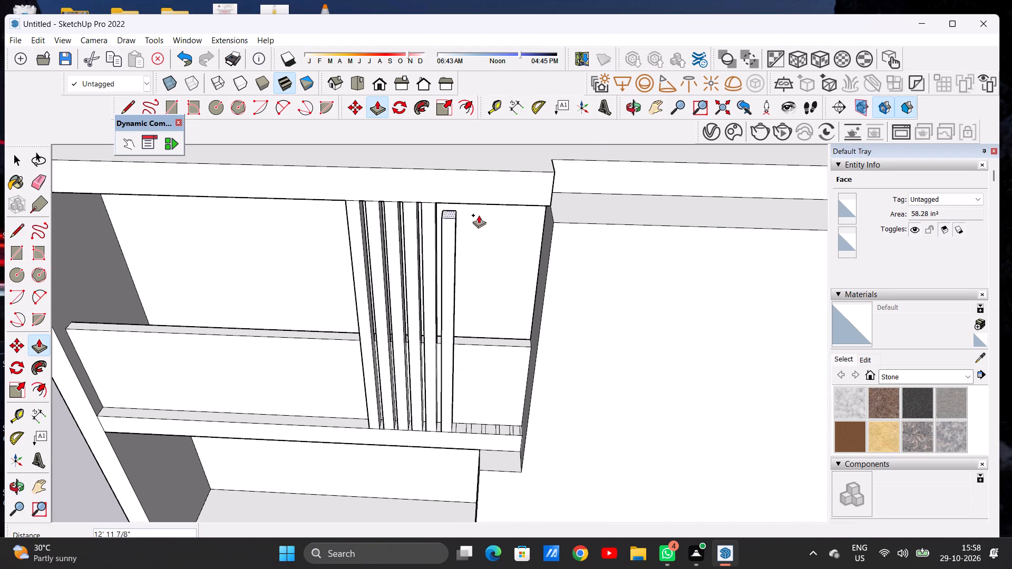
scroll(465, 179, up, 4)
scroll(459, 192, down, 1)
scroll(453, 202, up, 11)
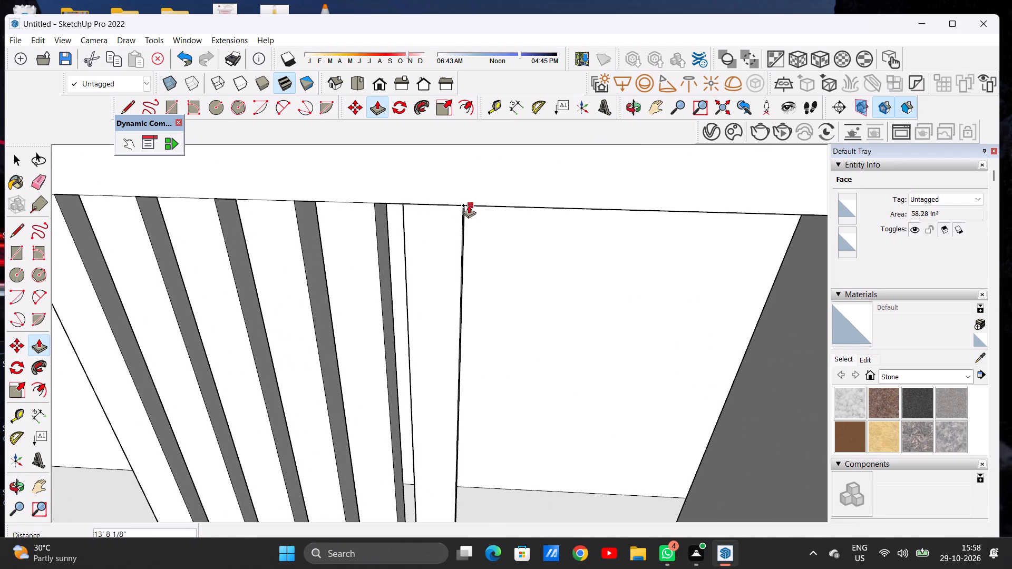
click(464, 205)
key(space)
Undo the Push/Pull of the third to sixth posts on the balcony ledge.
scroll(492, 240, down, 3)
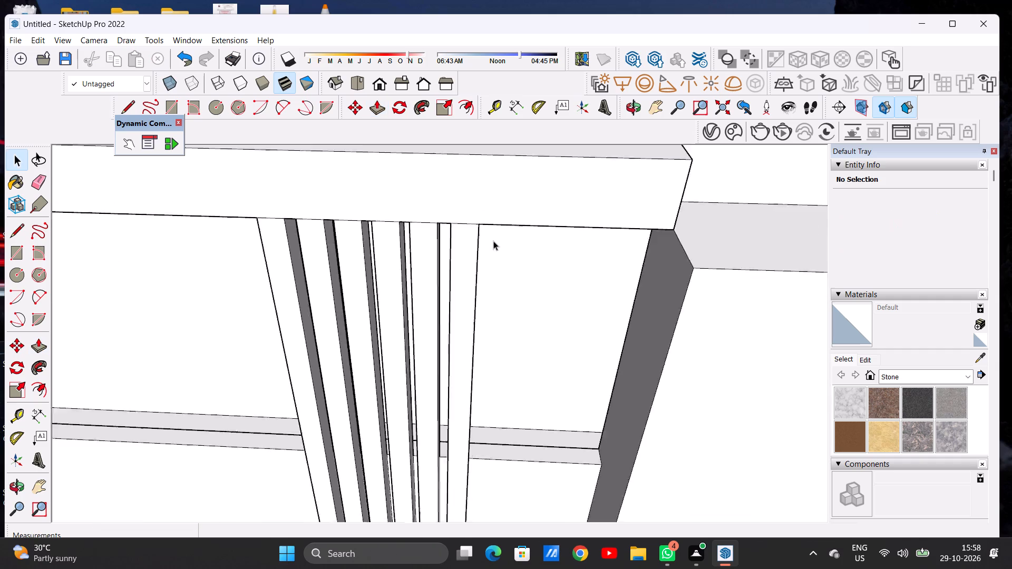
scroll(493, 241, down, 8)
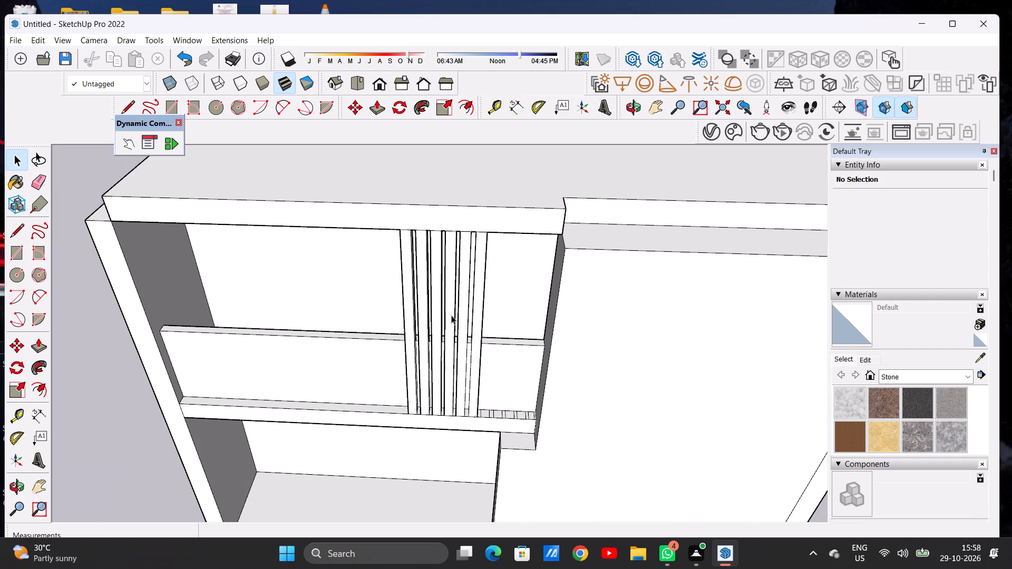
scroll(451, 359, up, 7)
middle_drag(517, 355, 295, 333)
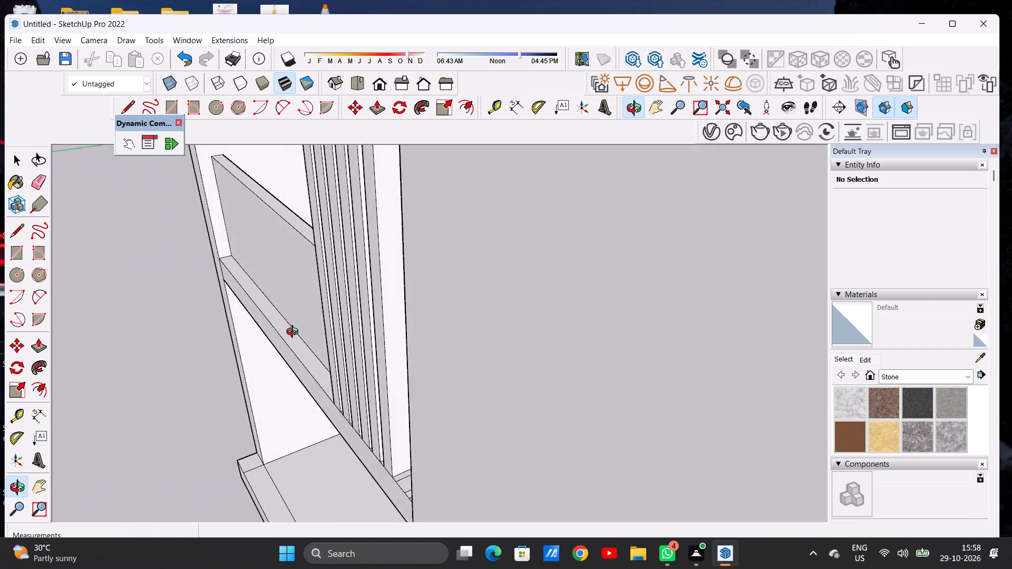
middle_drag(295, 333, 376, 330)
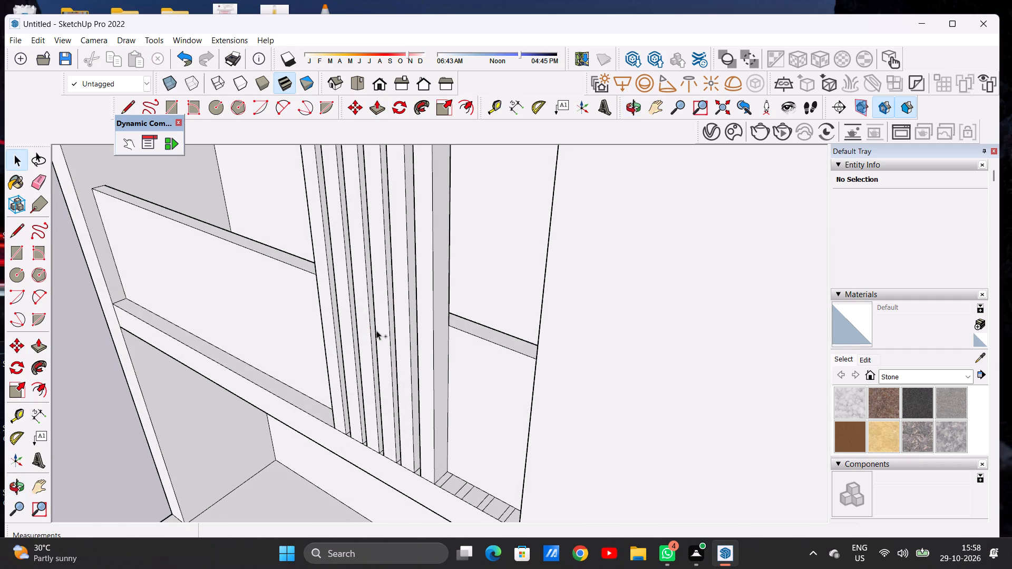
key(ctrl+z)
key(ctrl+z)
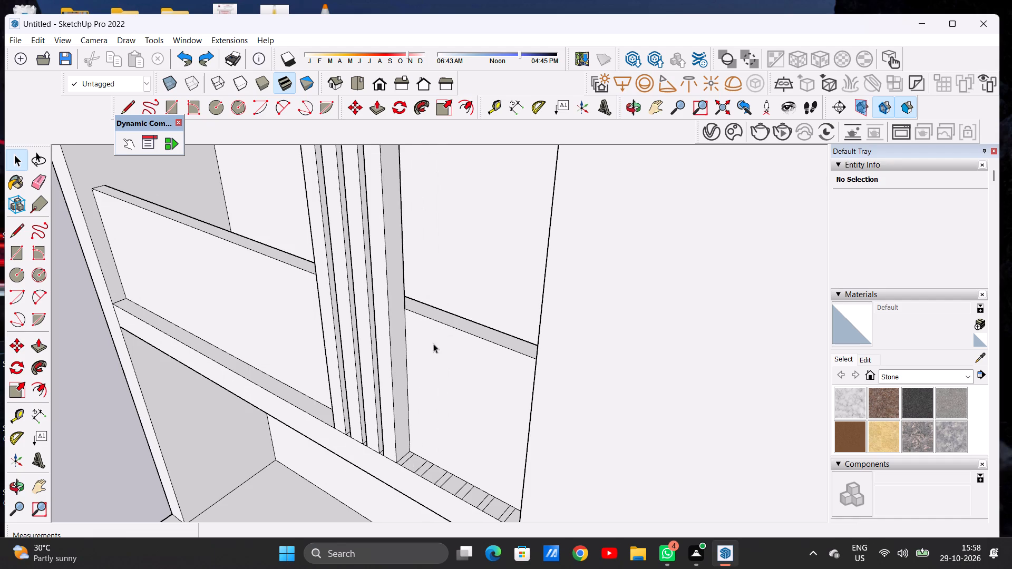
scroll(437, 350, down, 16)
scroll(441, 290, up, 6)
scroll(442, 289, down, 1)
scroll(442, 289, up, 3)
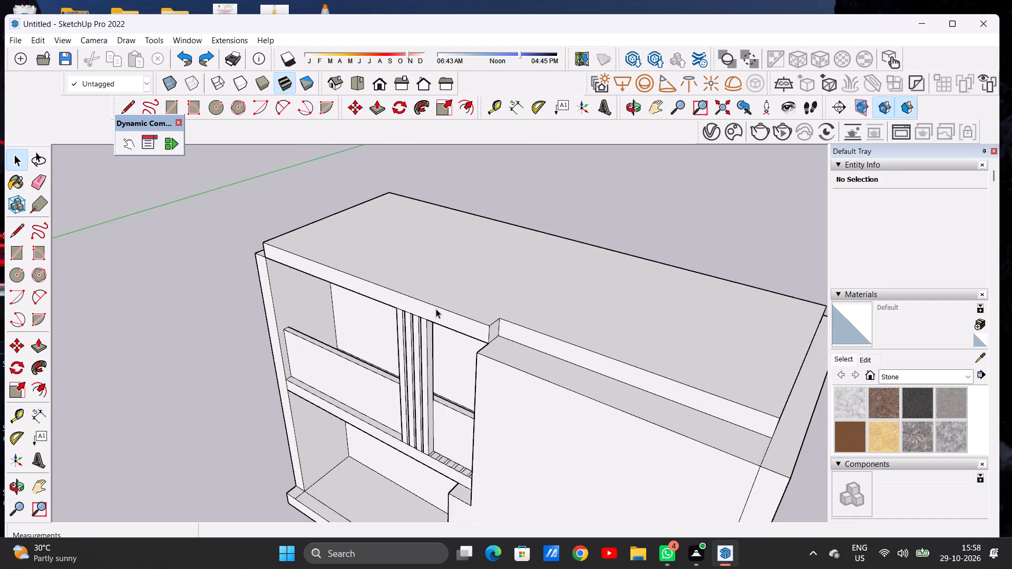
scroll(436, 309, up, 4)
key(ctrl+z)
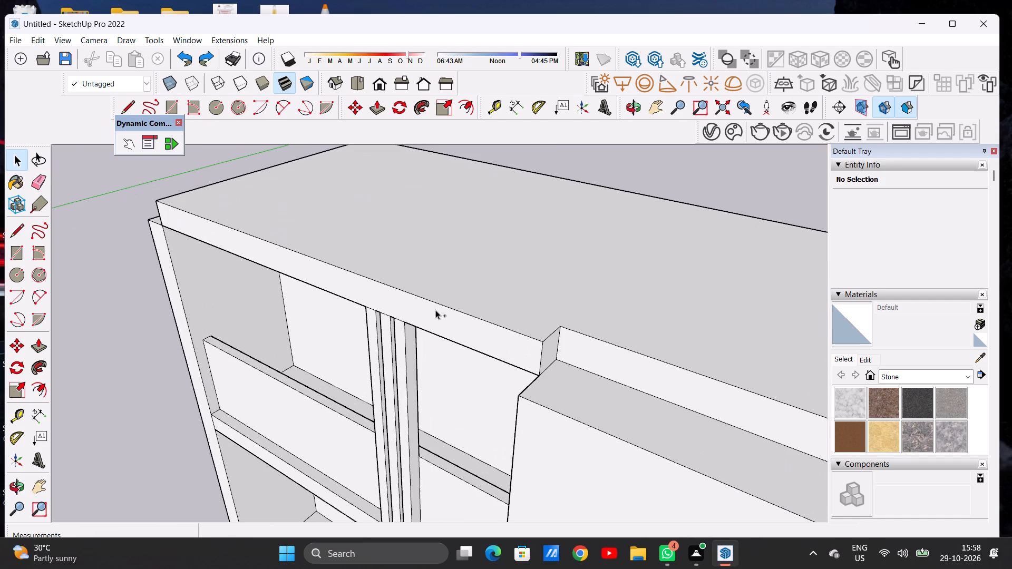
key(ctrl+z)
Undo further back through the second post, the roof slab extensions with their dividing edge, and the first post.
key(ctrl+z)
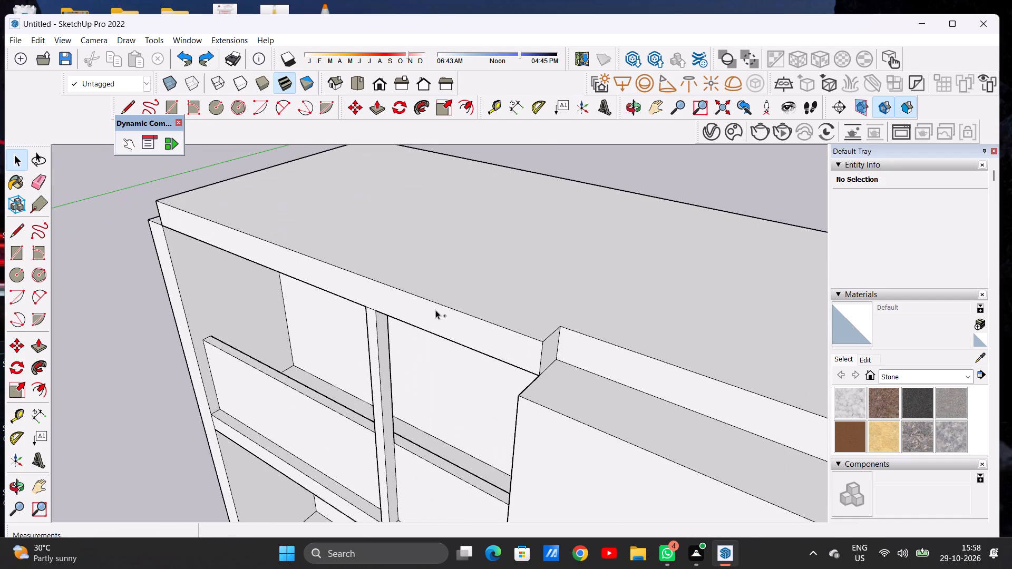
key(ctrl+z)
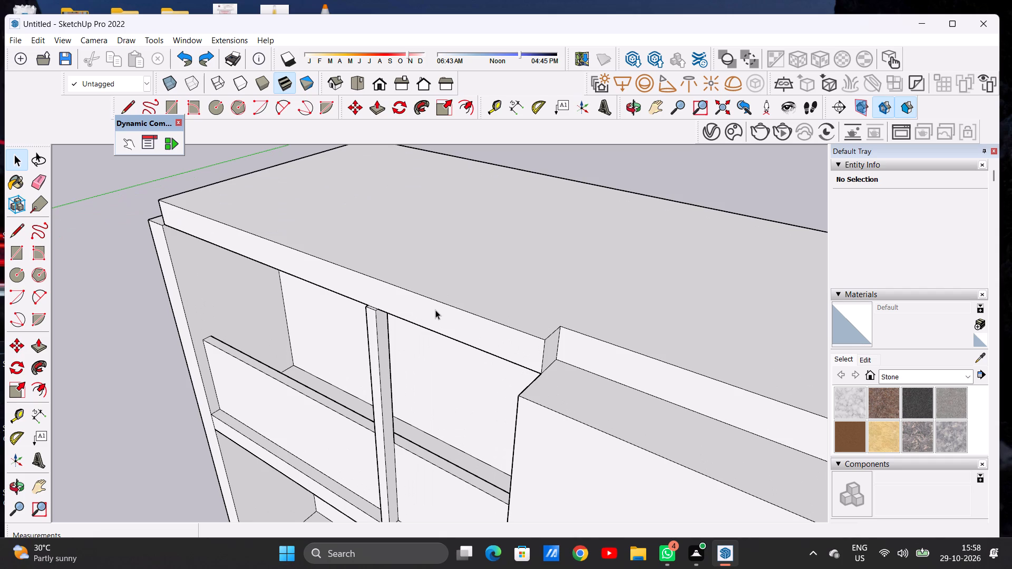
key(ctrl+z)
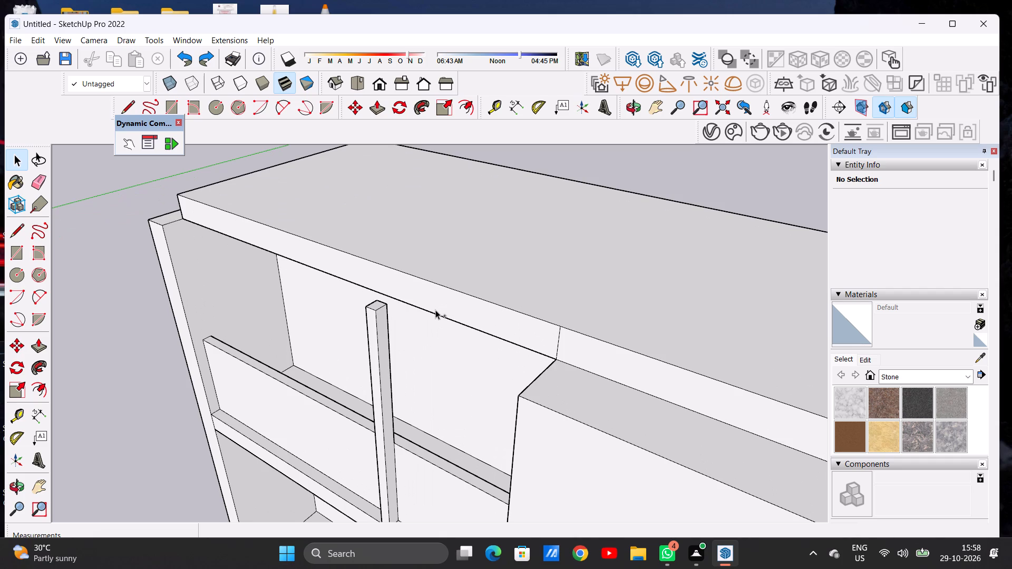
key(ctrl+z)
key(ctrl+z)
Draw a line of about 6 13/16" across each of the first four post rectangles on the balcony ledge, near its back edge.
scroll(432, 315, down, 3)
scroll(432, 315, up, 1)
scroll(432, 315, down, 16)
middle_drag(419, 342, 575, 355)
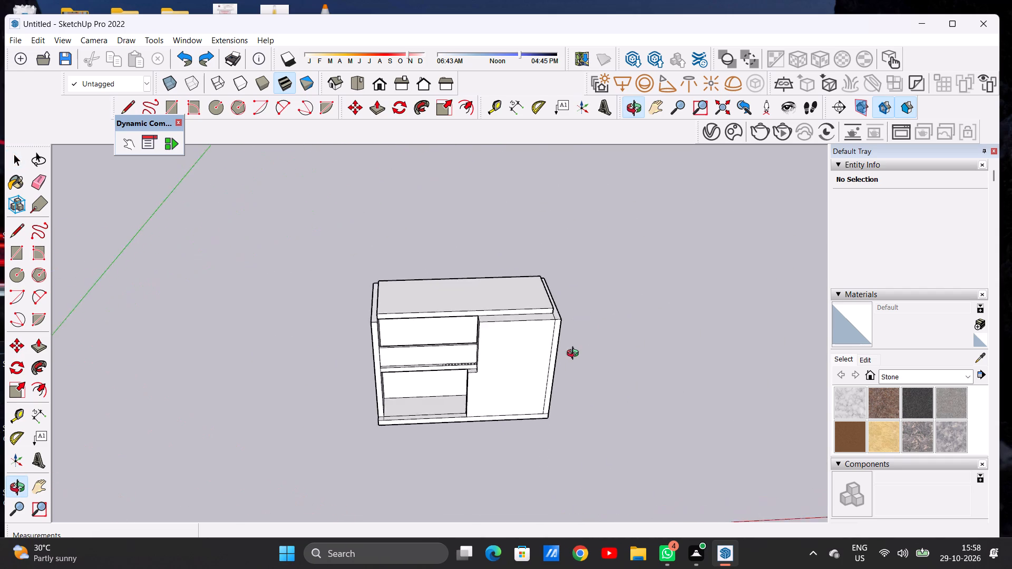
middle_drag(575, 355, 565, 403)
scroll(444, 359, up, 15)
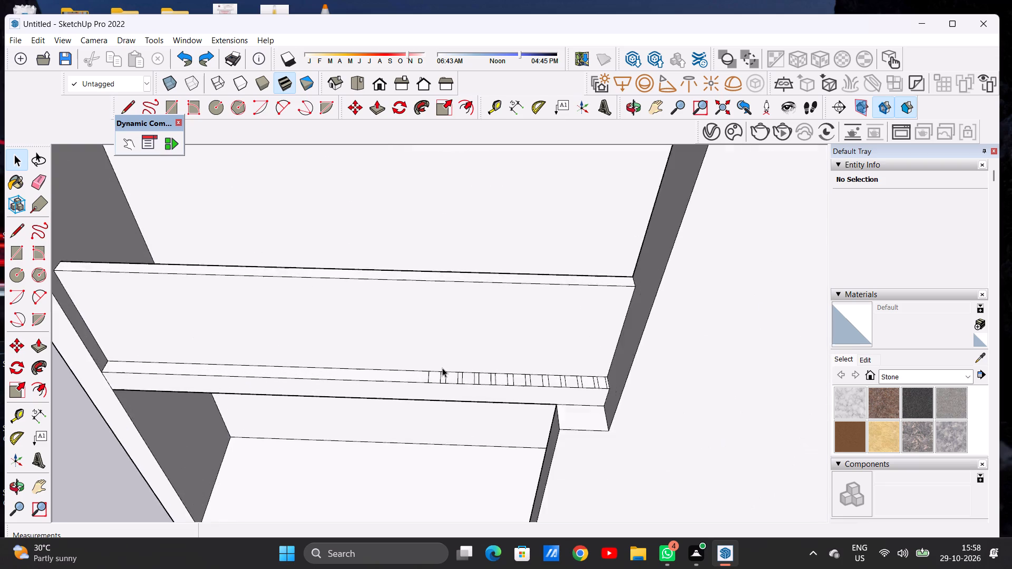
scroll(442, 368, up, 7)
scroll(450, 372, down, 6)
scroll(433, 388, up, 6)
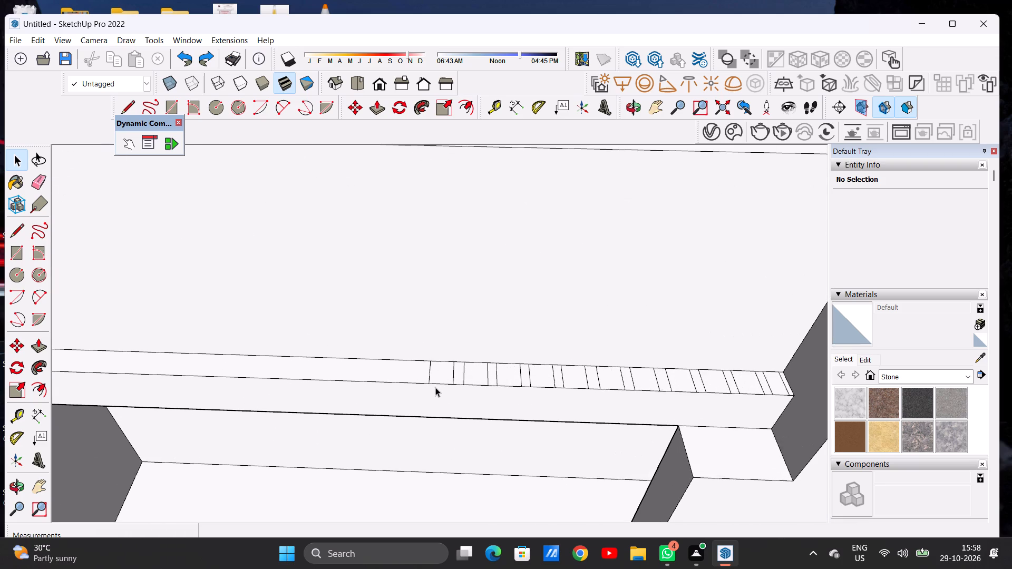
key(l)
scroll(441, 372, up, 7)
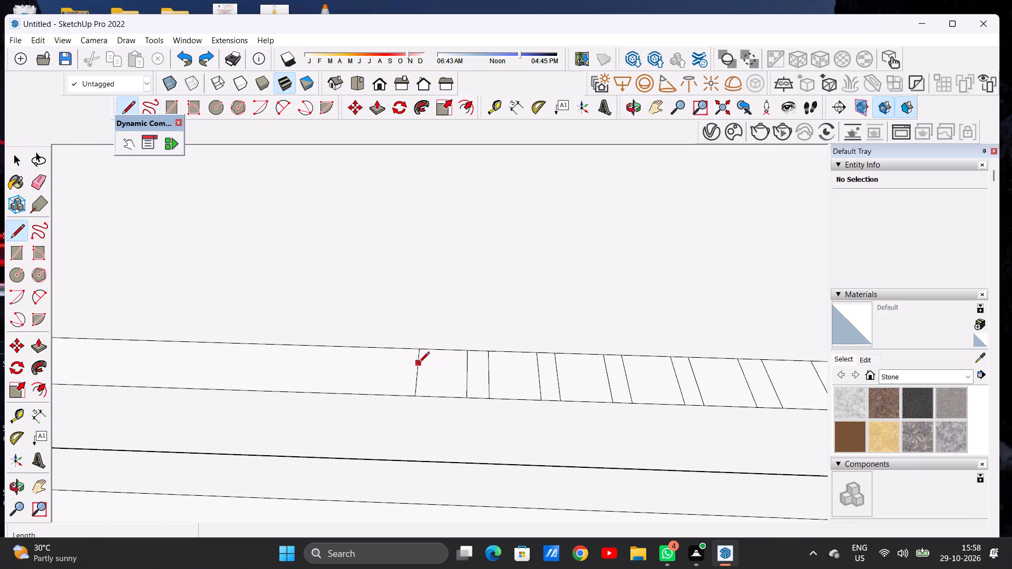
click(419, 364)
click(464, 365)
click(489, 364)
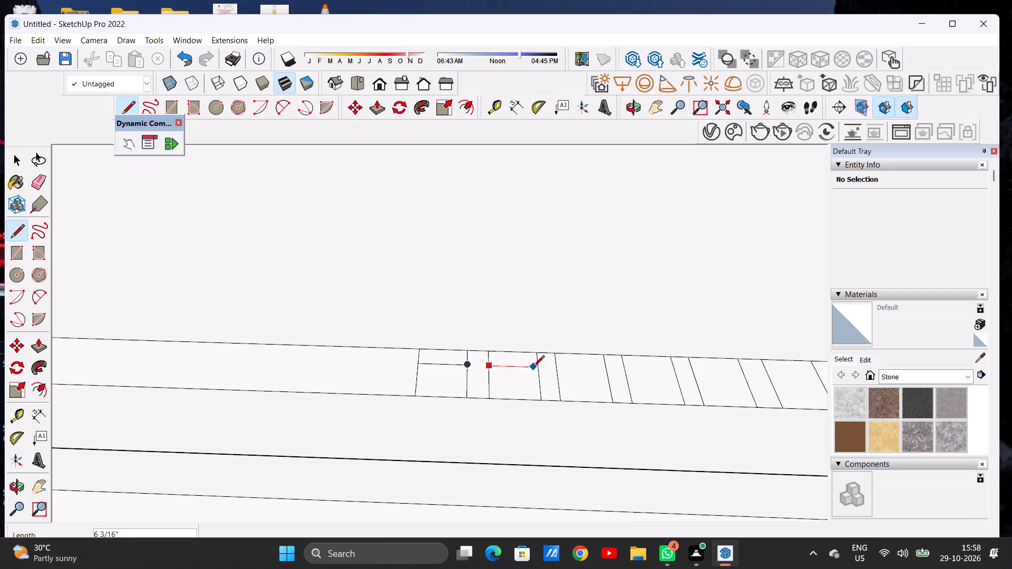
click(536, 368)
click(556, 367)
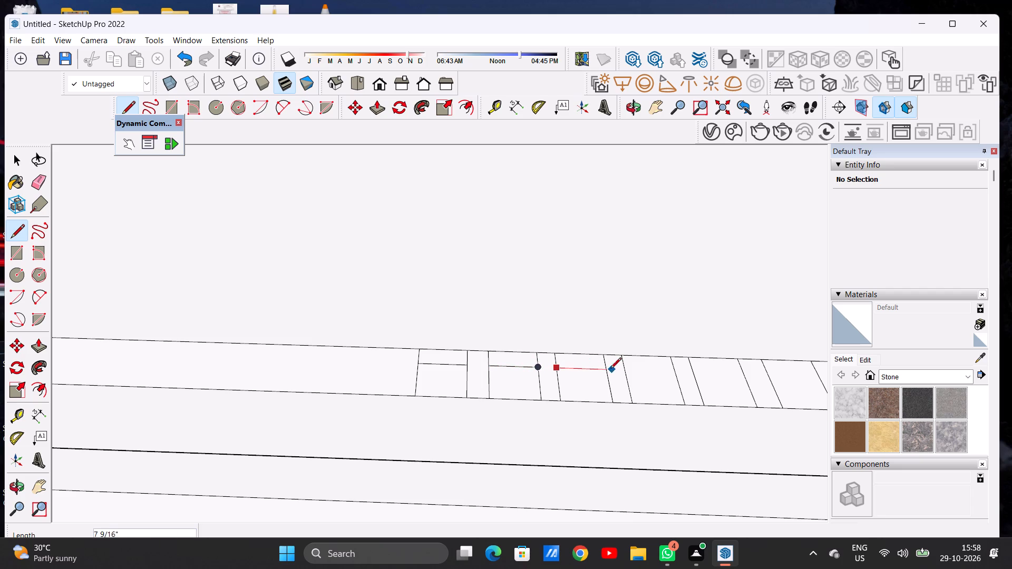
click(602, 369)
click(625, 370)
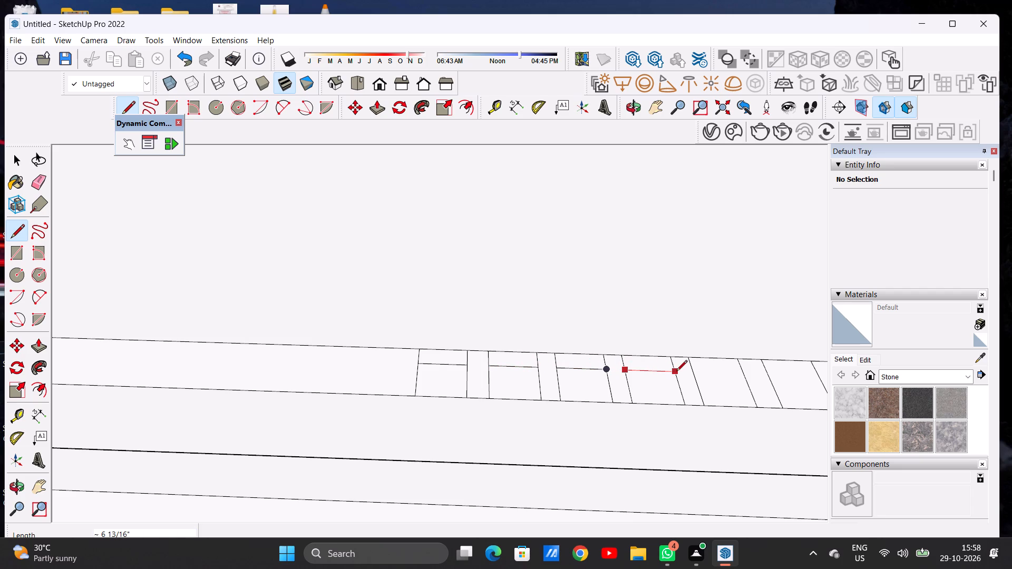
click(671, 373)
Draw matching cross lines of about 6 13/16" in the fifth, sixth and seventh post rectangles on the balcony ledge.
scroll(539, 381, down, 6)
scroll(664, 369, up, 10)
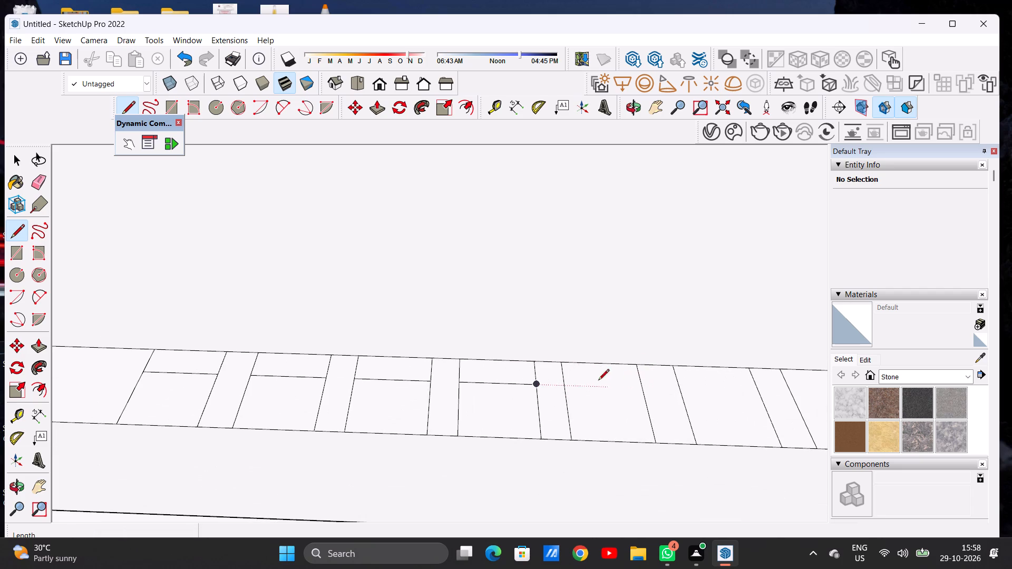
click(564, 385)
click(642, 385)
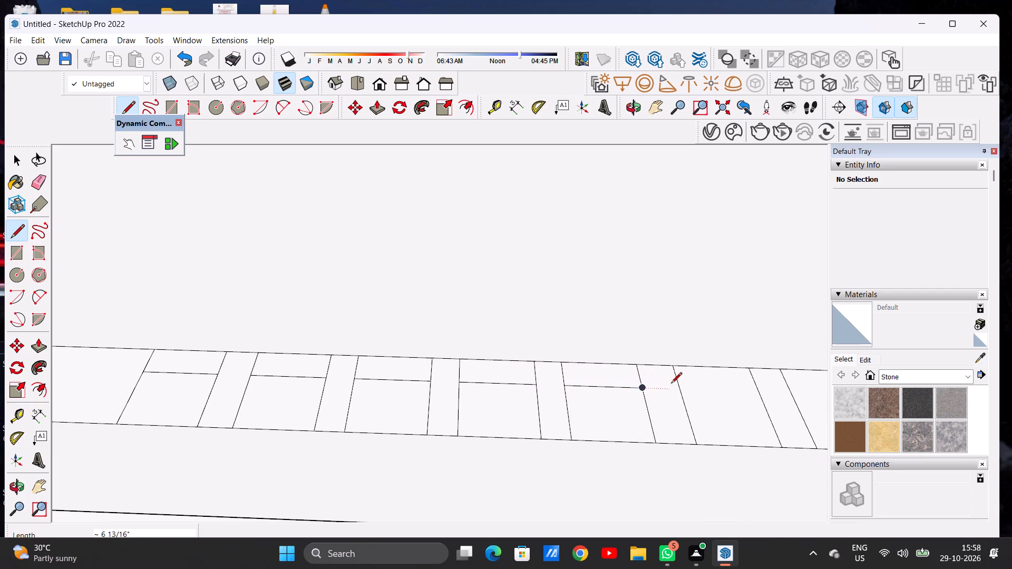
click(680, 390)
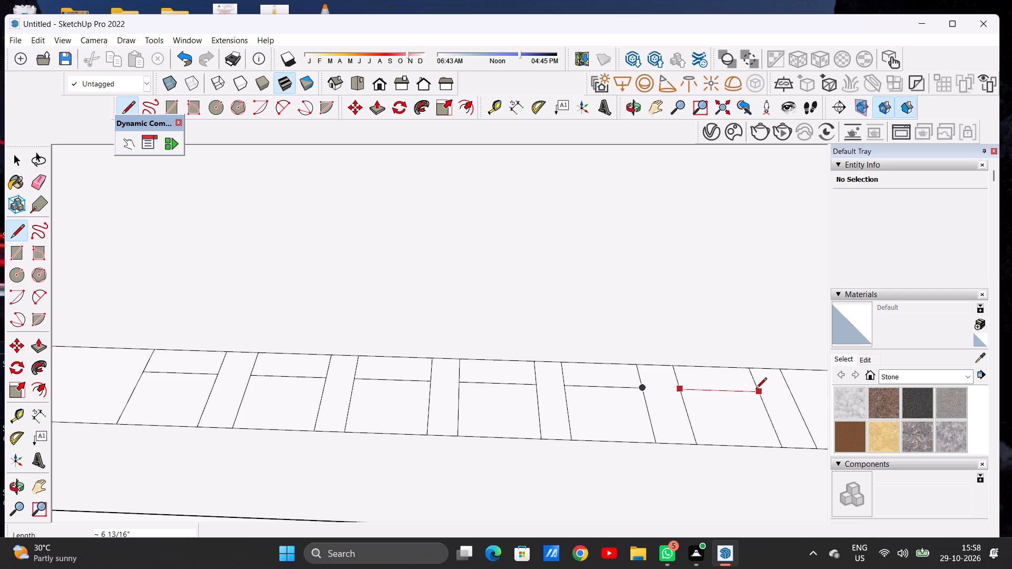
click(755, 390)
scroll(491, 397, down, 4)
scroll(737, 394, up, 7)
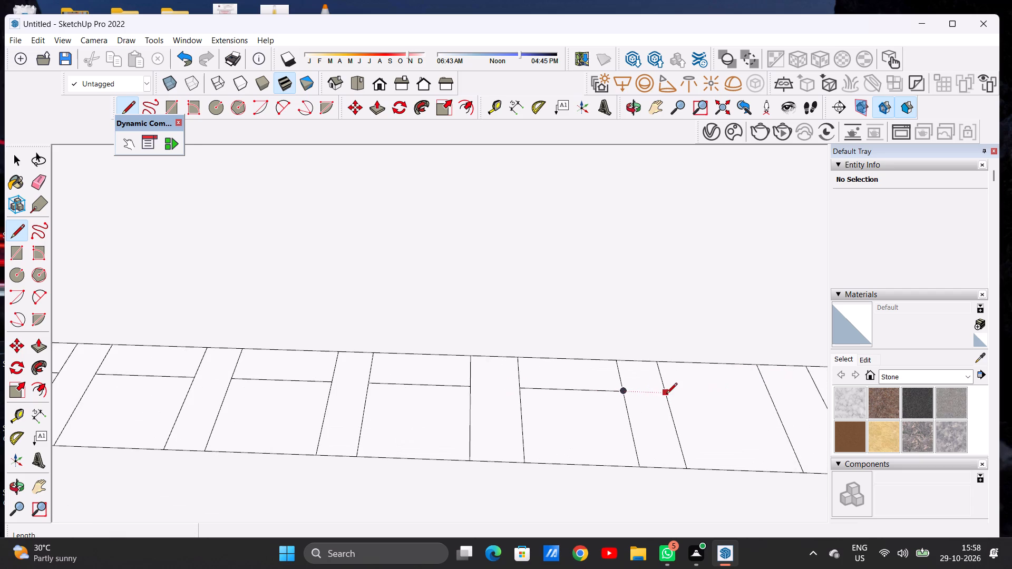
click(666, 392)
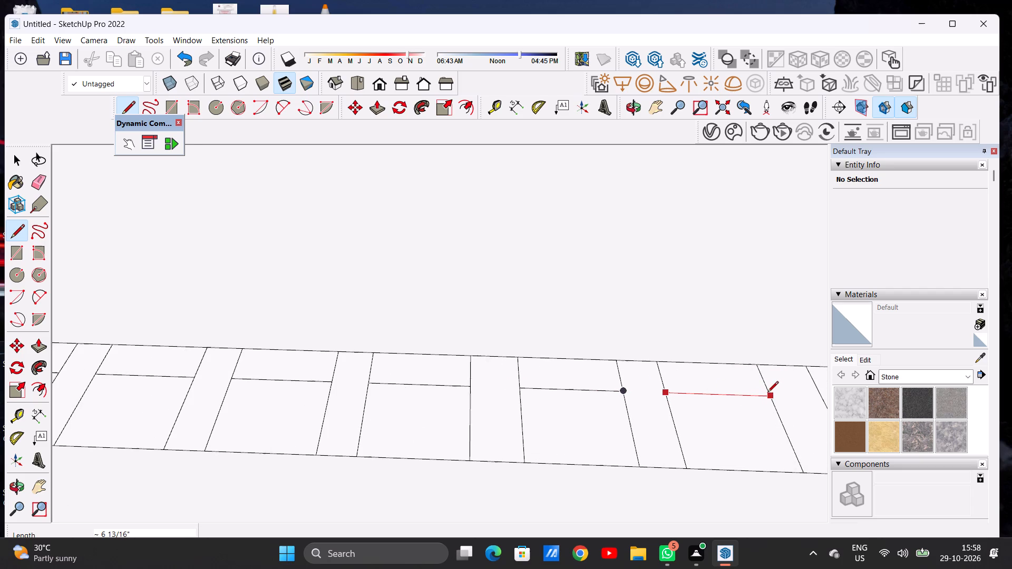
click(767, 393)
Draw matching cross lines of about 6 13/16" in the eighth and ninth post rectangles on the balcony ledge.
scroll(473, 409, down, 6)
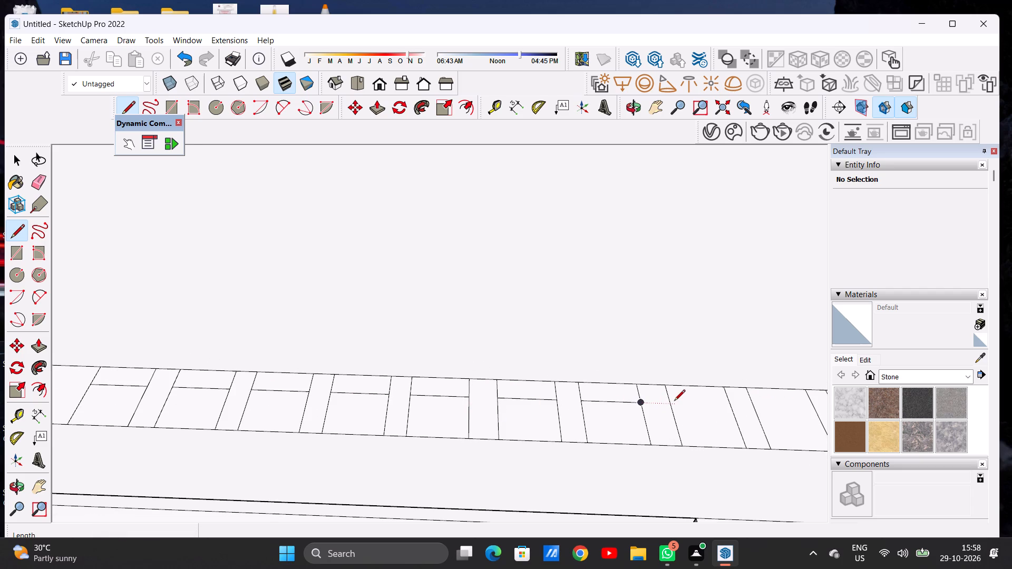
click(673, 403)
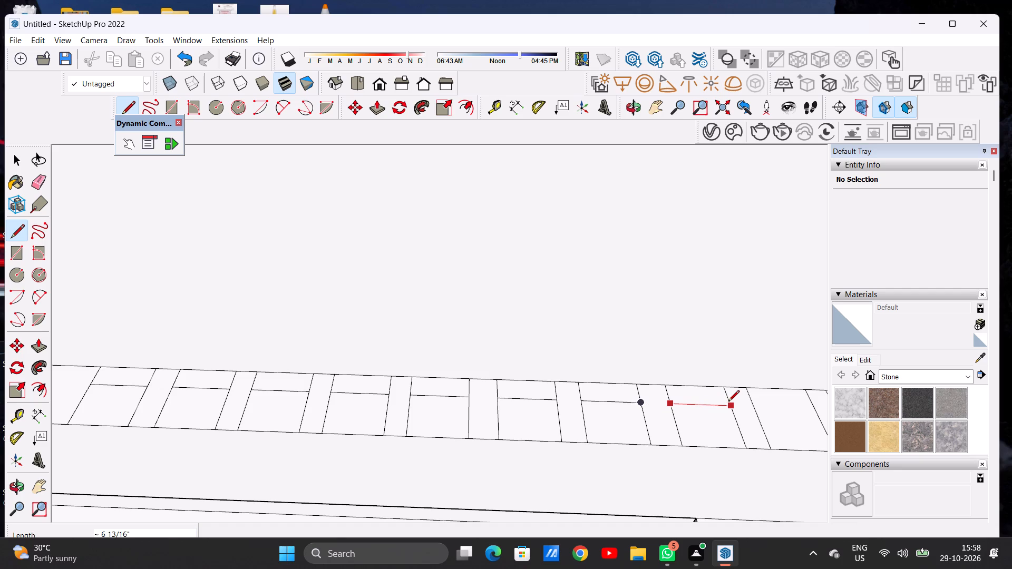
click(728, 402)
scroll(532, 416, down, 7)
scroll(694, 401, up, 9)
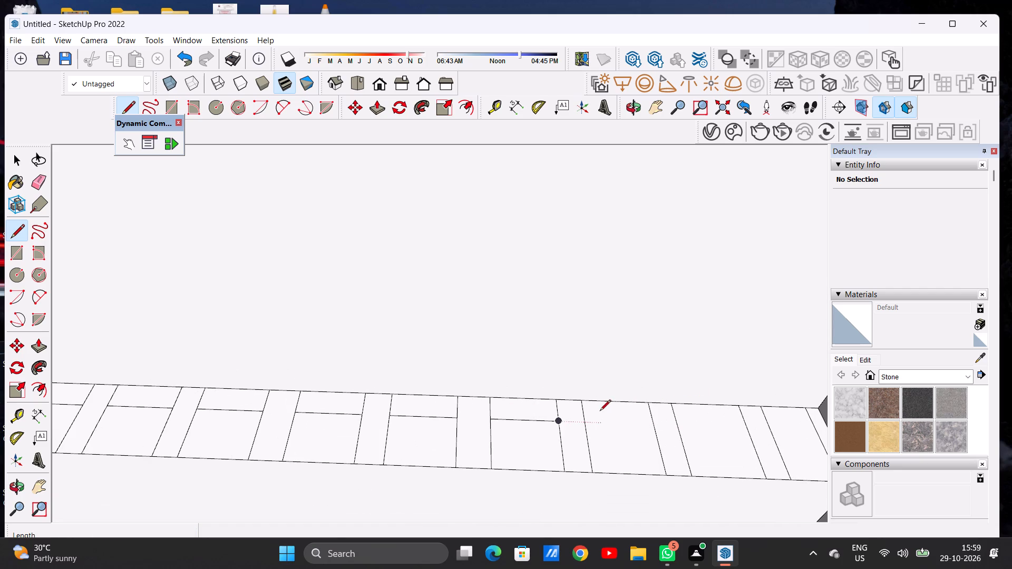
click(586, 421)
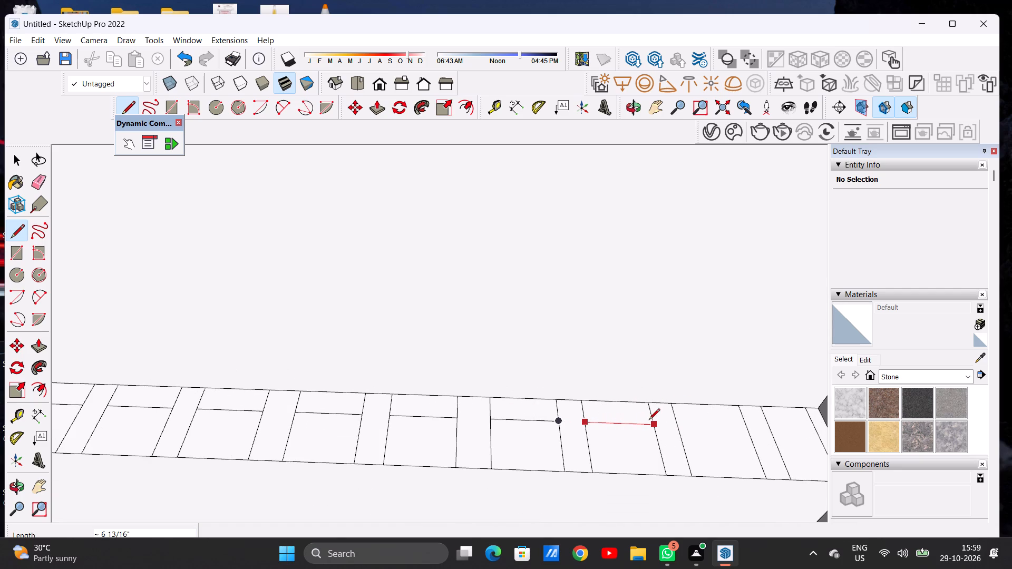
click(649, 420)
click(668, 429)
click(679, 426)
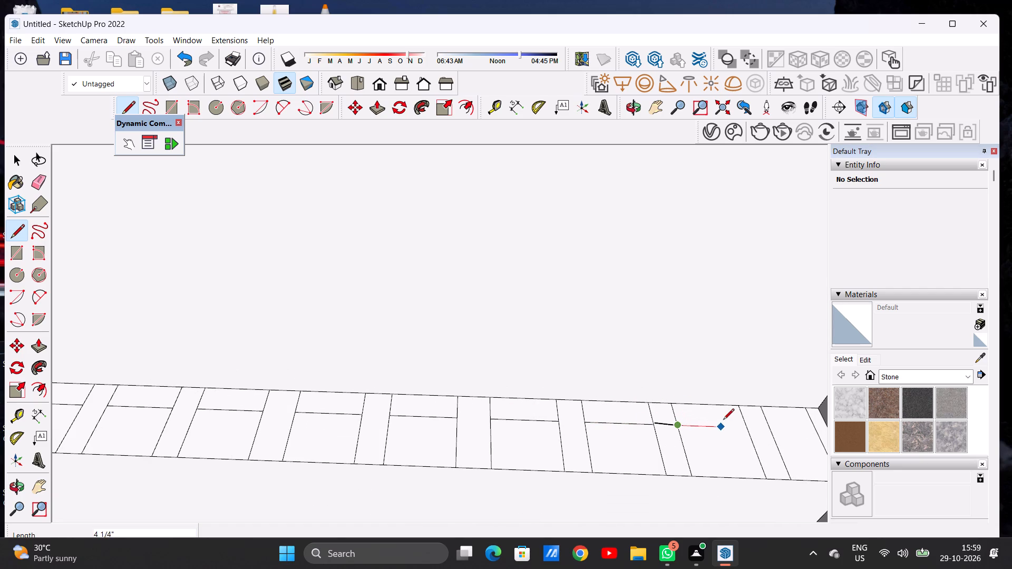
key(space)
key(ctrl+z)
Draw cross lines in the last two post rectangles, about 6 13/16" in the tenth and about 4 1/2" in the narrower end one.
key(l)
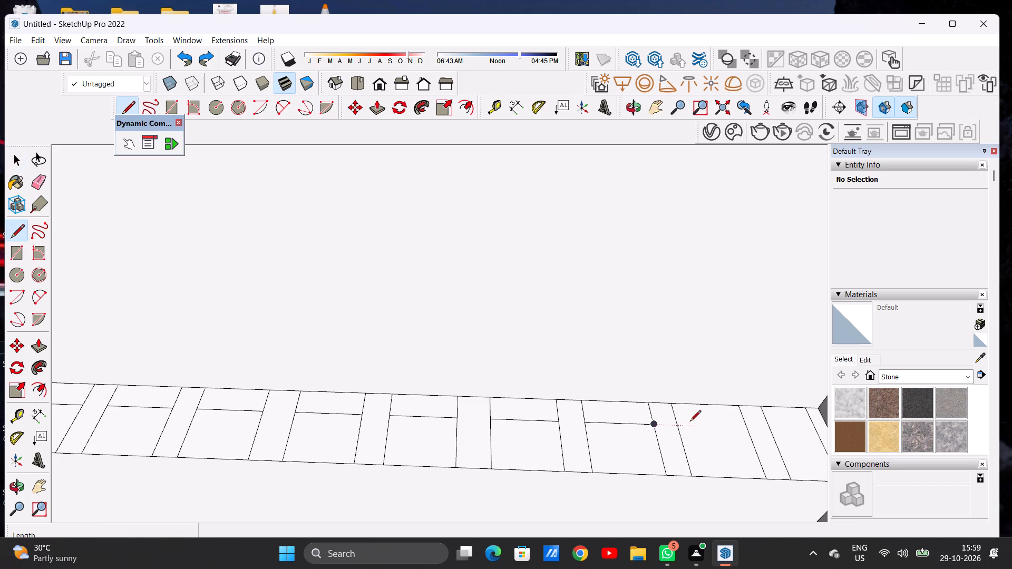
click(679, 420)
click(743, 422)
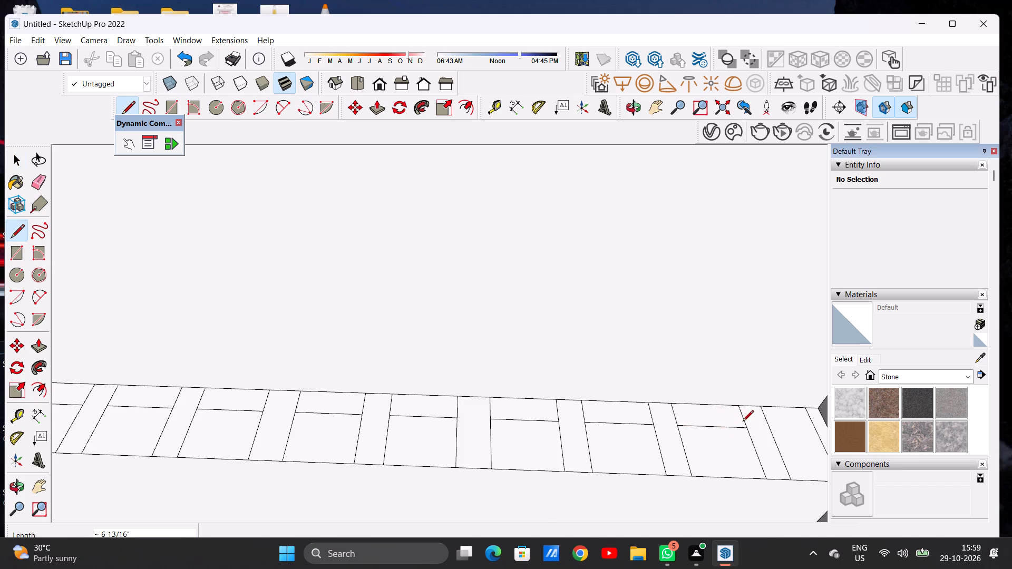
scroll(570, 428, down, 4)
scroll(734, 428, up, 5)
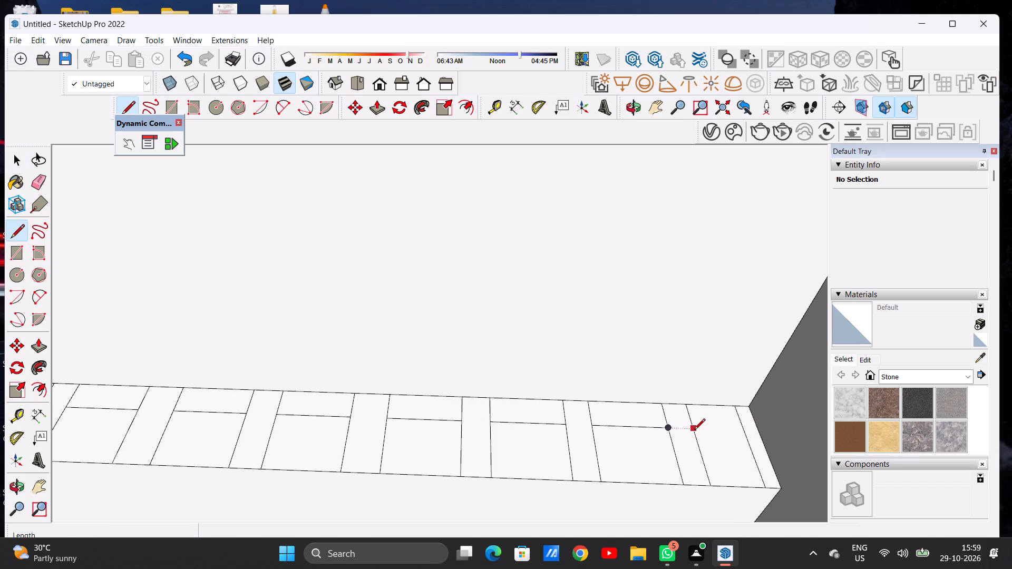
click(694, 430)
click(746, 428)
key(space)
Erase the short edges between the cross lines and the ledge's back edge at the last four post rectangles, except the eighth's outer one.
key(e)
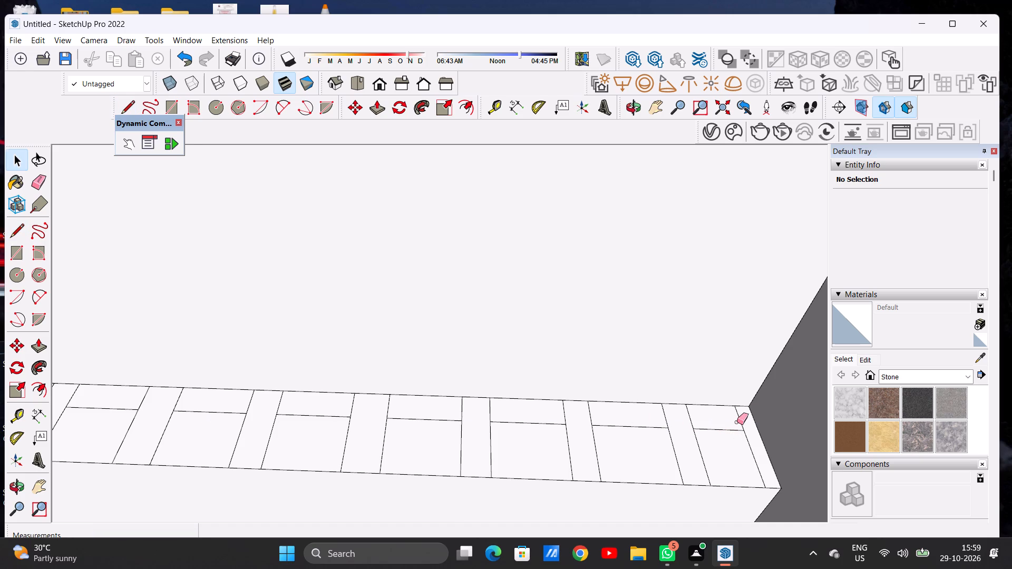
scroll(736, 421, up, 3)
click(677, 412)
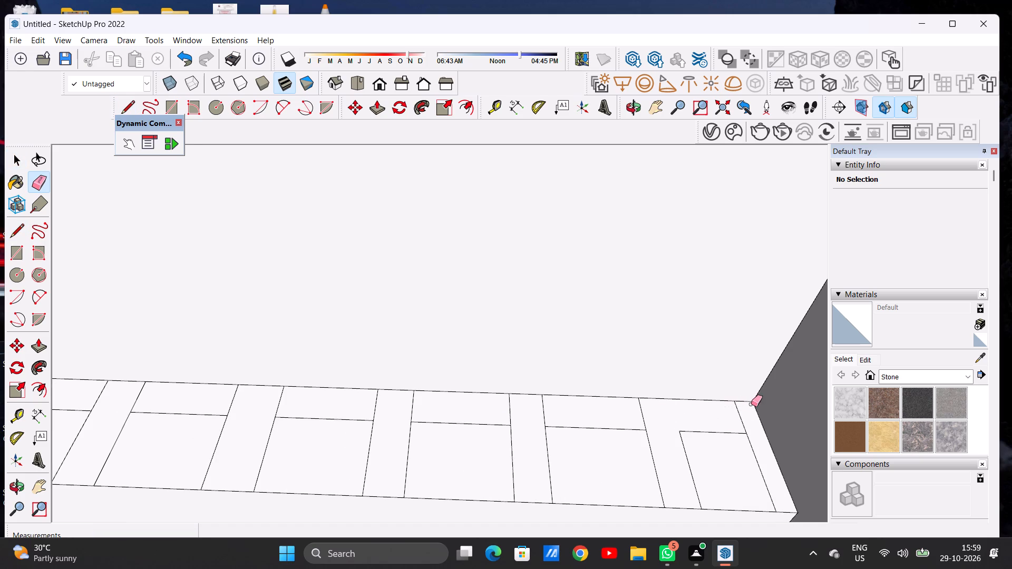
drag(747, 406, 737, 409)
drag(657, 409, 485, 404)
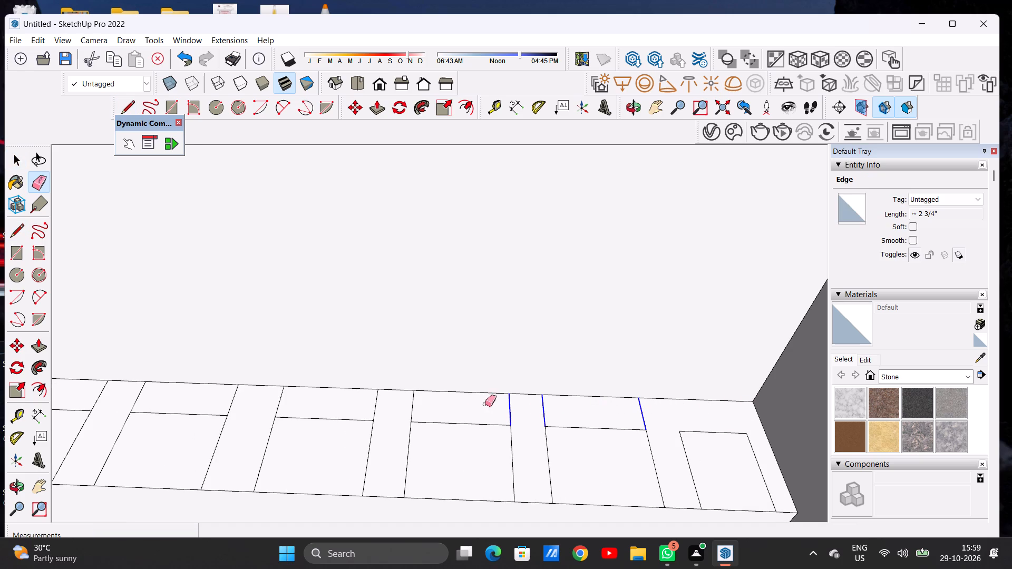
drag(485, 404, 376, 396)
Erase the short edges behind the sixth and seventh post rectangles' cross lines, plus the one left behind the eighth.
scroll(669, 411, down, 4)
scroll(743, 407, up, 1)
scroll(743, 407, down, 2)
scroll(743, 407, up, 2)
scroll(729, 405, down, 3)
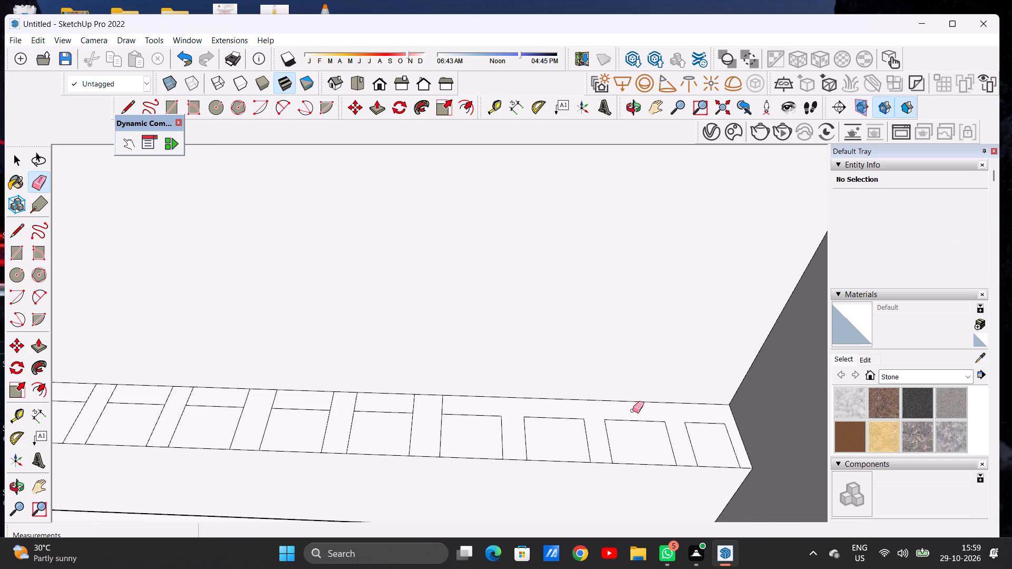
scroll(625, 414, down, 5)
scroll(439, 414, up, 1)
scroll(437, 414, down, 1)
scroll(435, 414, up, 5)
drag(376, 396, 381, 396)
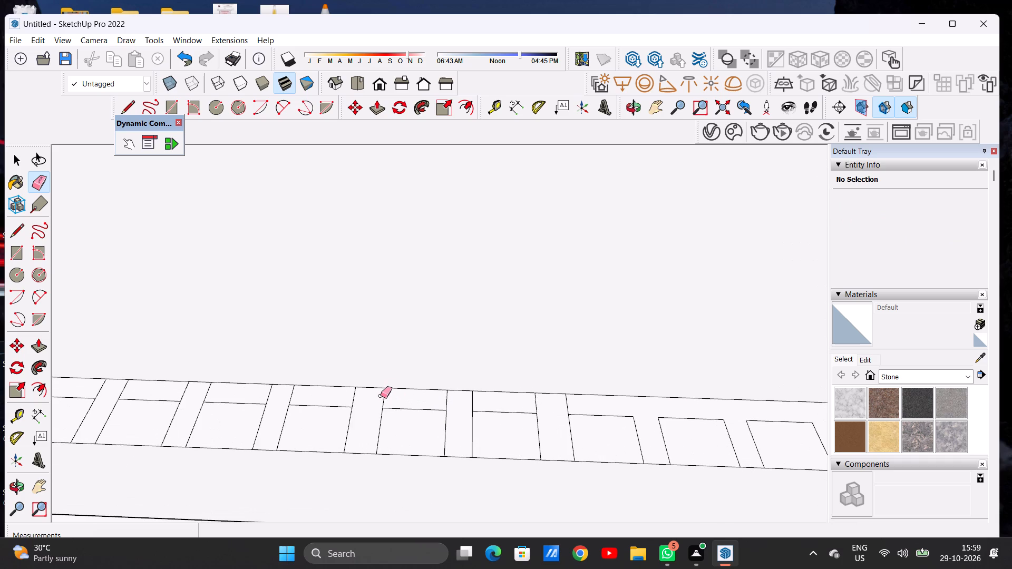
drag(381, 396, 586, 404)
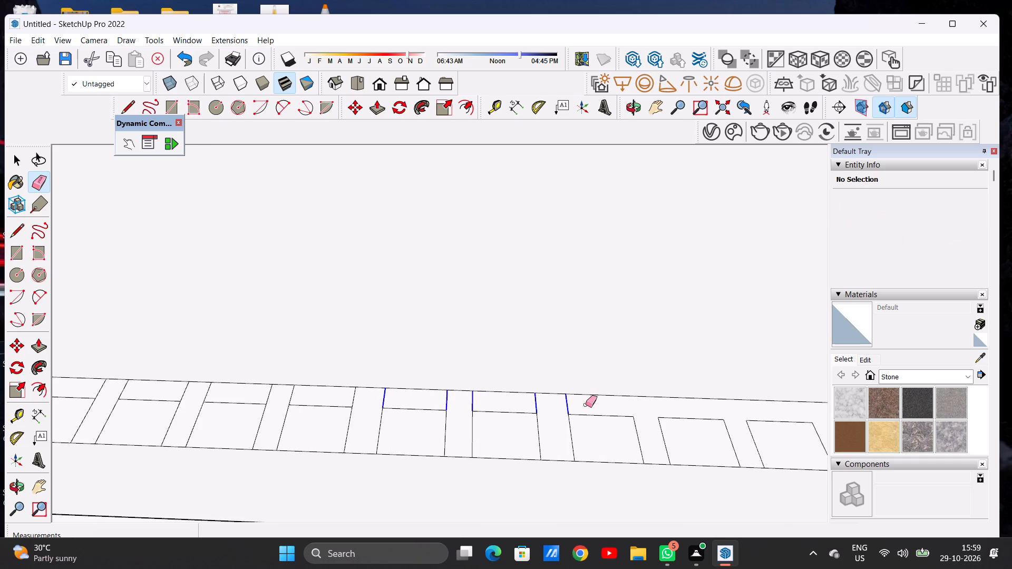
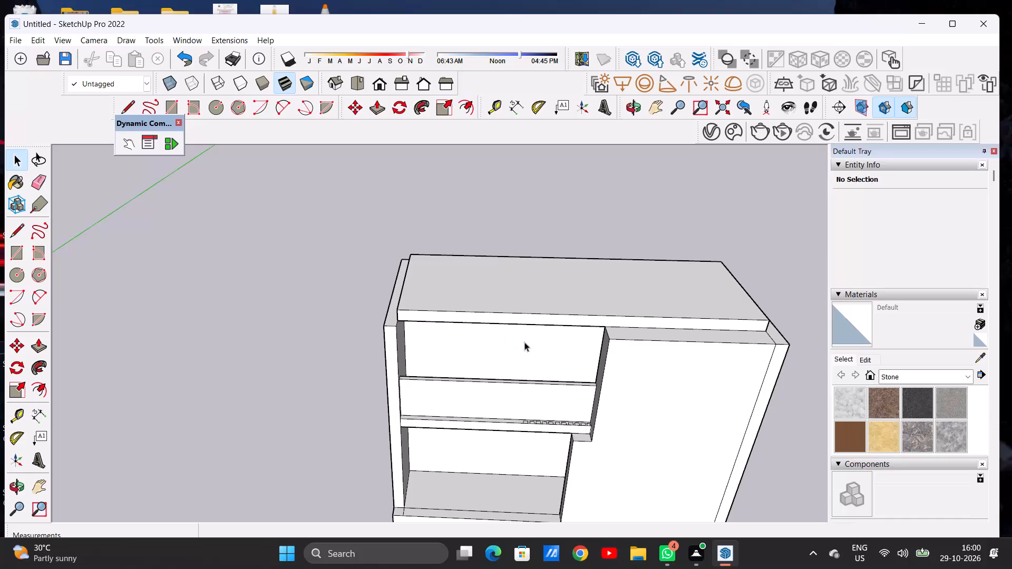
Push/Pull the first post rectangle on the balcony ledge up 13' 8 1/8" to the roof slab's lower front edge.
scroll(483, 366, down, 6)
scroll(480, 371, up, 1)
scroll(480, 371, down, 1)
scroll(517, 391, up, 4)
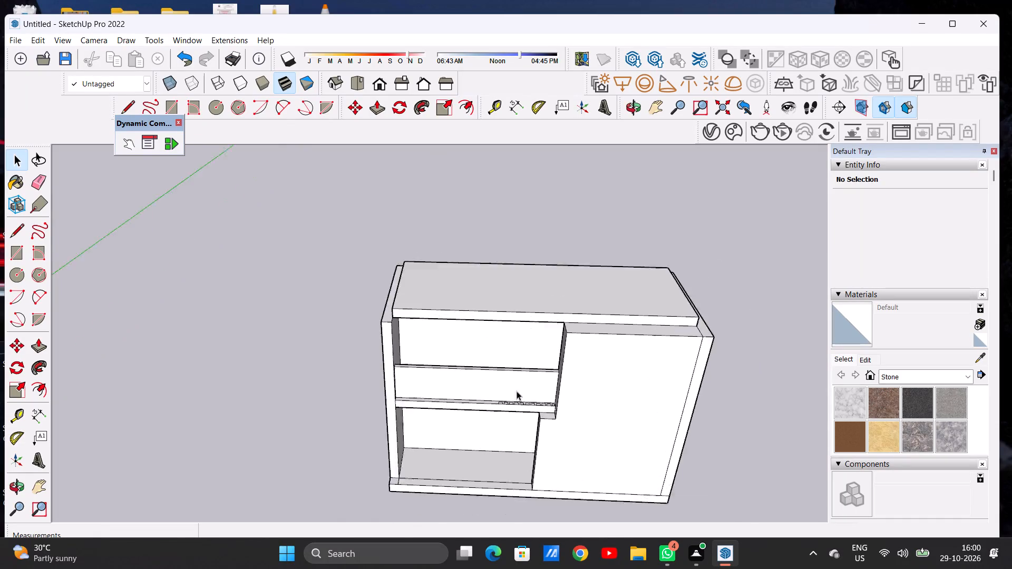
scroll(517, 391, up, 3)
middle_drag(530, 395, 497, 430)
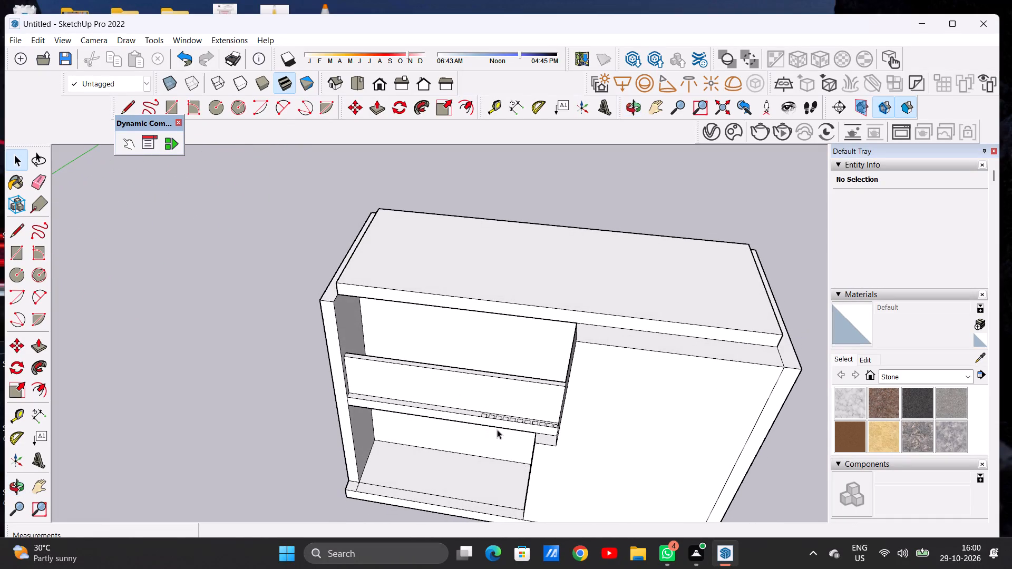
key(p)
scroll(492, 415, up, 3)
scroll(492, 415, down, 1)
scroll(492, 415, up, 2)
scroll(492, 415, down, 1)
scroll(492, 415, up, 16)
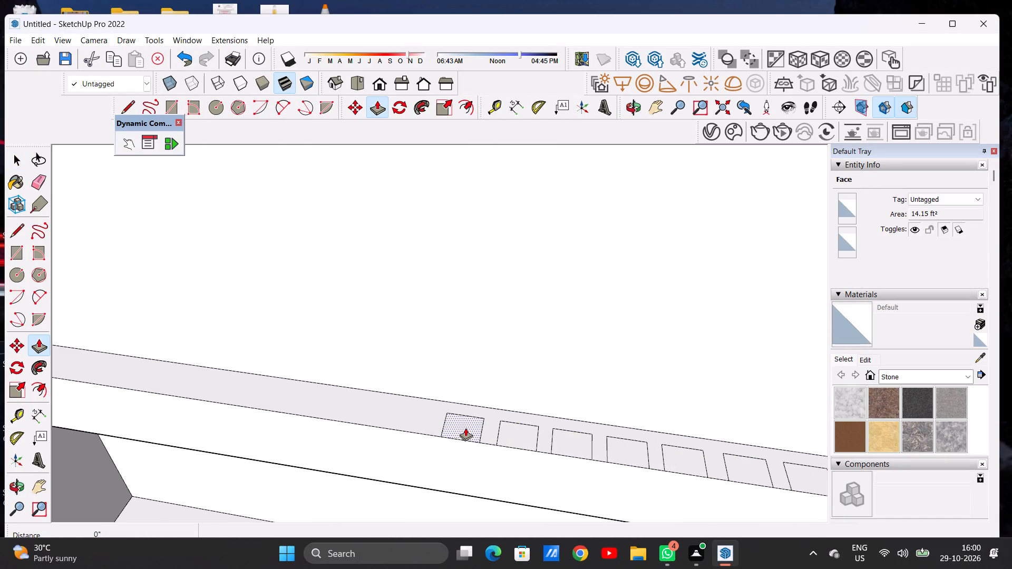
click(465, 428)
scroll(494, 316, down, 9)
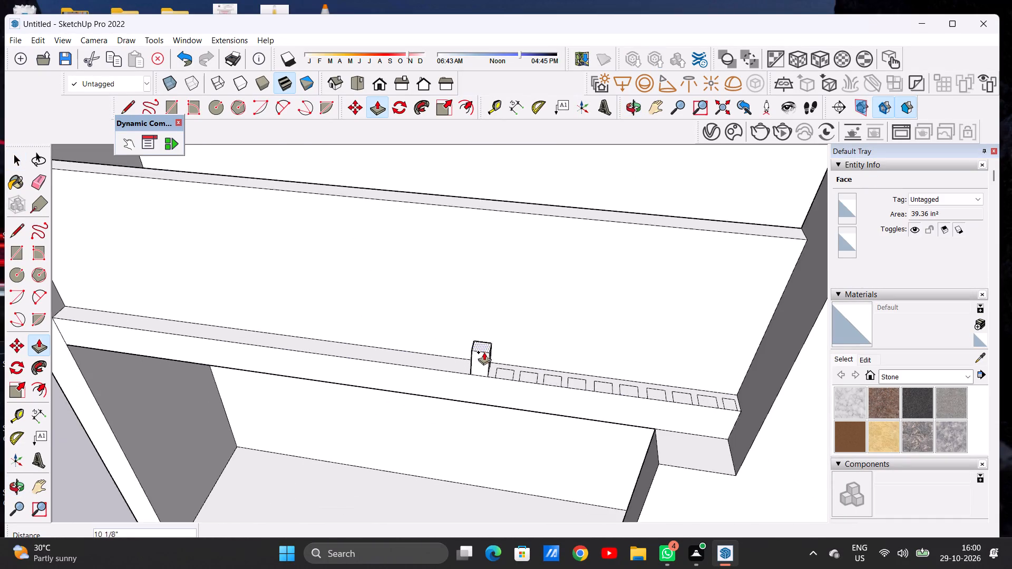
scroll(483, 363, down, 6)
scroll(494, 347, up, 1)
scroll(494, 347, down, 14)
scroll(490, 277, up, 8)
scroll(520, 298, down, 1)
scroll(519, 298, up, 2)
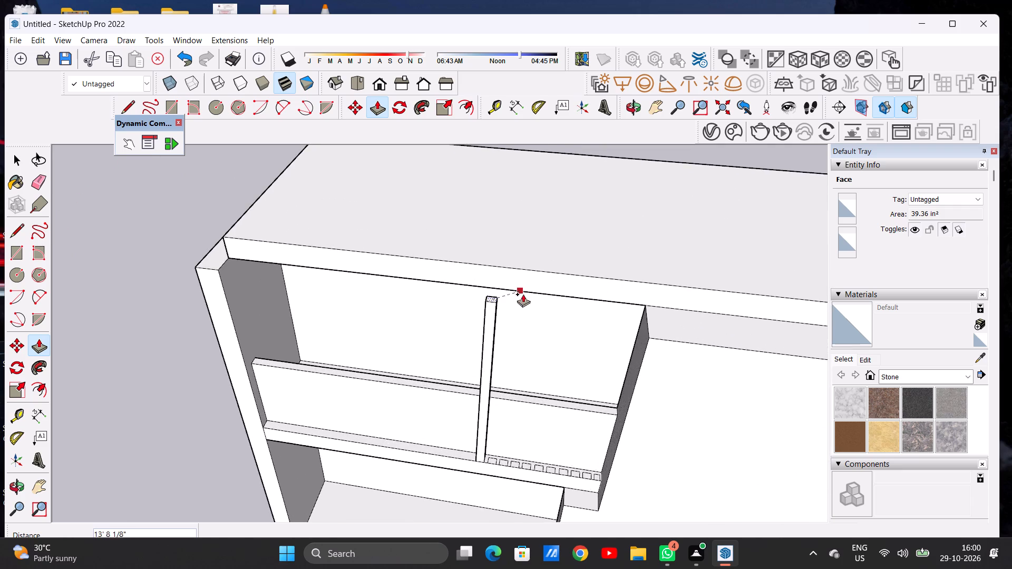
middle_drag(510, 286, 365, 253)
scroll(364, 253, up, 10)
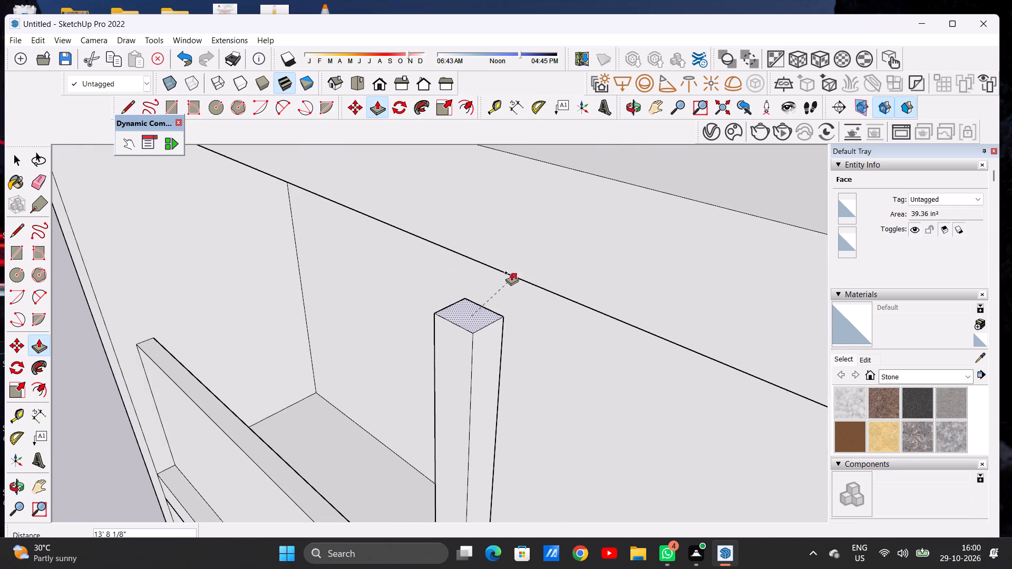
click(509, 271)
key(space)
Pull the roof slab's front face outward 1' 3 5/8" to the front edge of the first balcony post.
scroll(517, 336, down, 1)
scroll(517, 337, up, 1)
scroll(517, 337, down, 4)
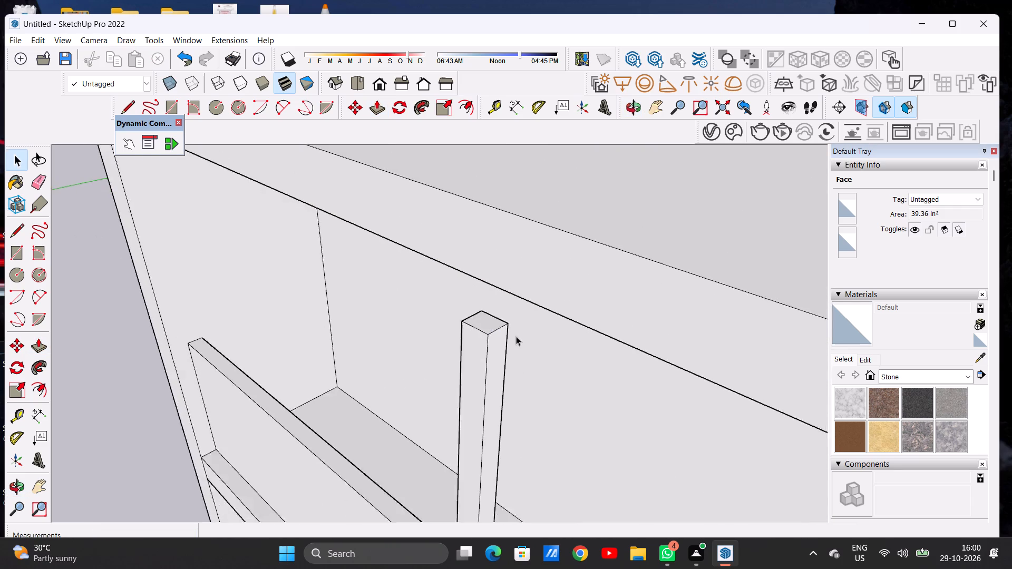
scroll(481, 331, down, 5)
key(p)
scroll(511, 311, up, 7)
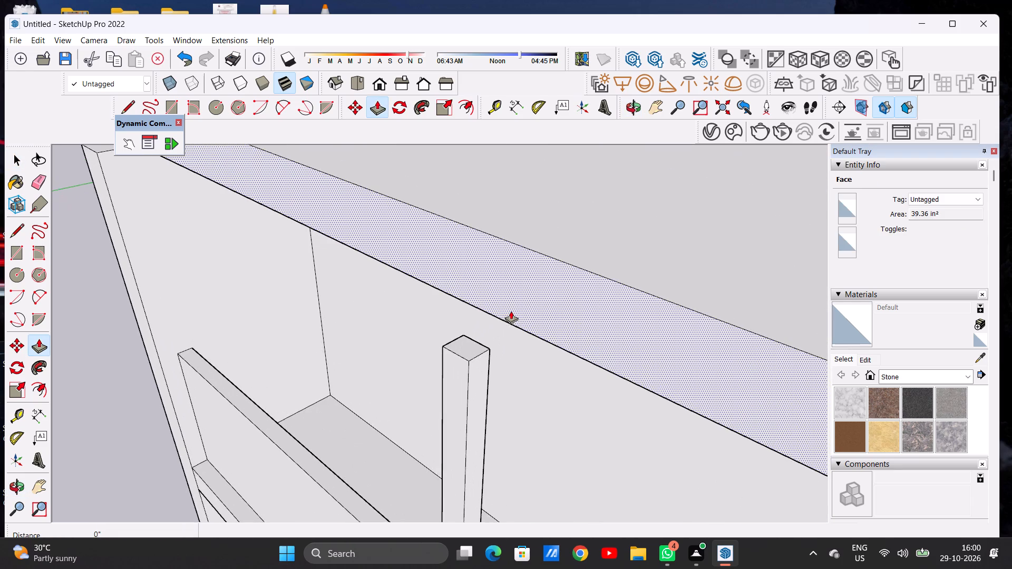
scroll(511, 311, up, 2)
click(511, 311)
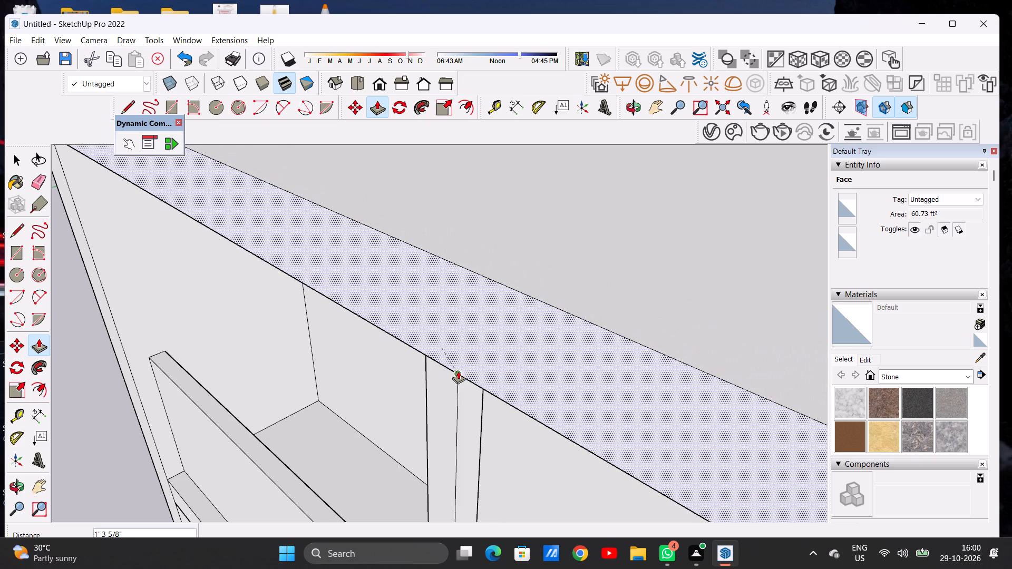
click(458, 371)
key(space)
Examine how the first post and the extended roof slab line up on the front elevation.
scroll(481, 361, down, 11)
scroll(481, 356, up, 1)
scroll(481, 356, down, 7)
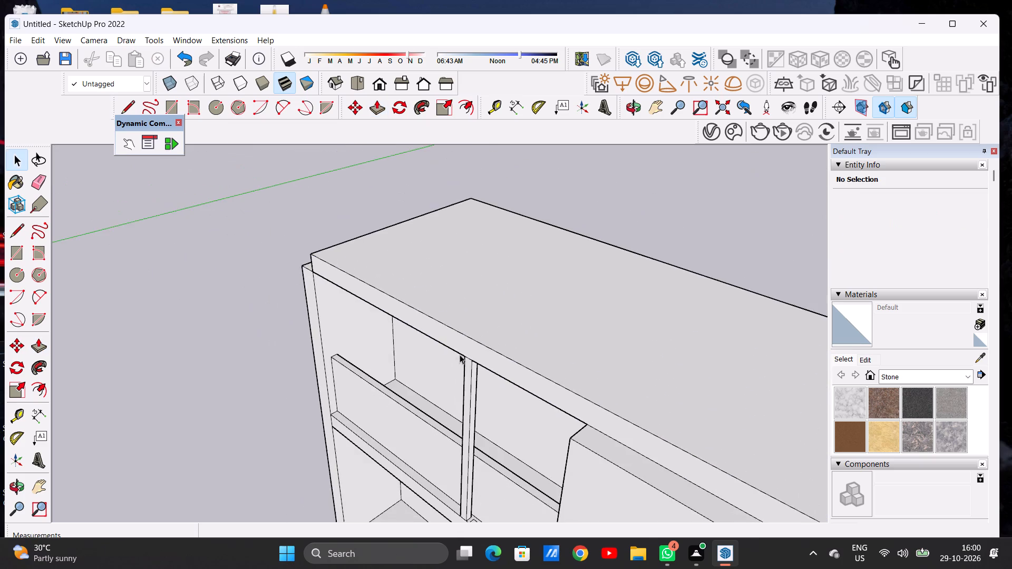
middle_drag(443, 361, 592, 271)
scroll(419, 344, down, 6)
middle_drag(381, 351, 404, 335)
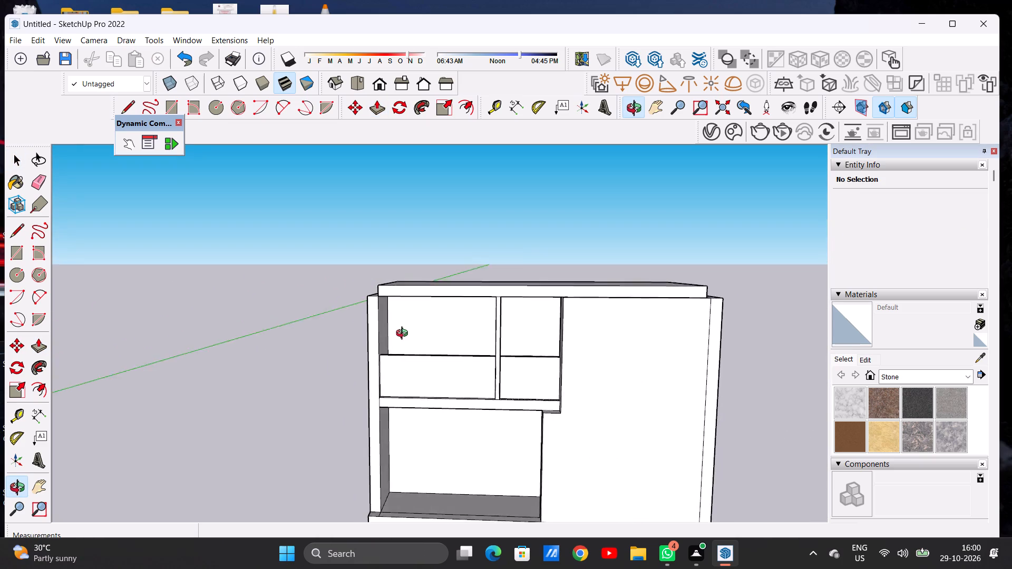
middle_drag(404, 335, 404, 327)
scroll(376, 289, up, 7)
scroll(340, 334, down, 3)
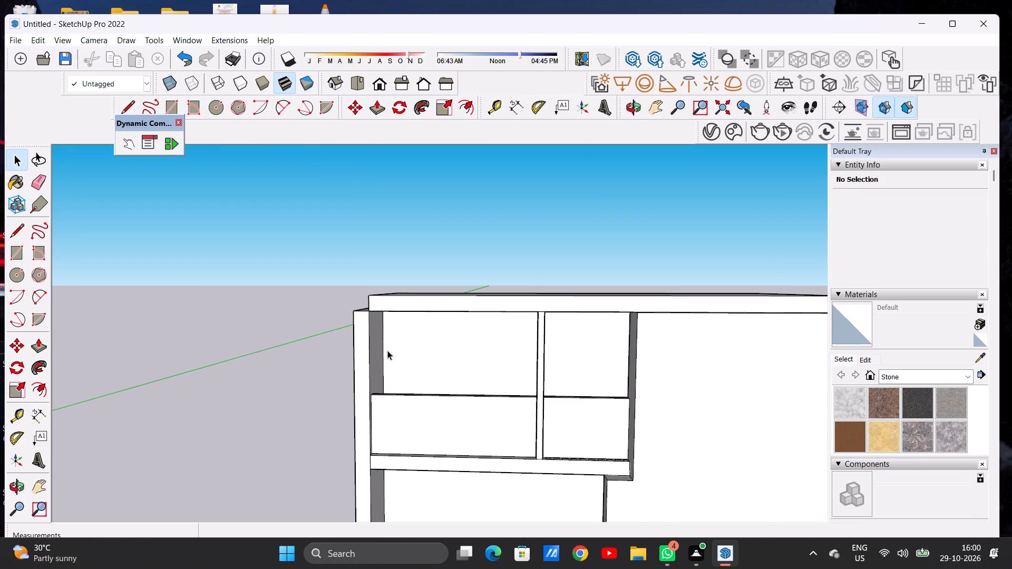
middle_drag(433, 401, 445, 399)
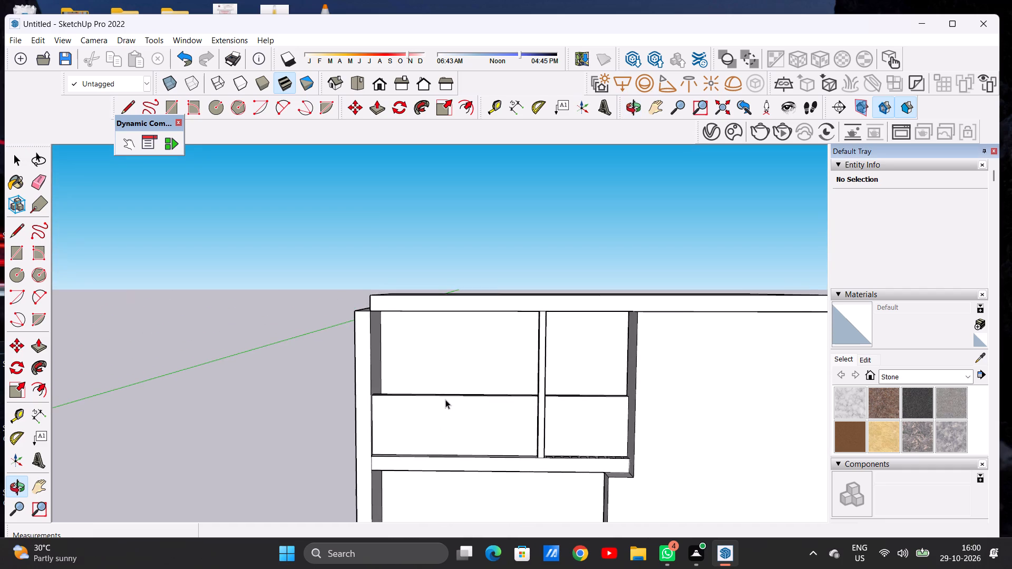
scroll(333, 411, down, 4)
scroll(462, 435, up, 7)
scroll(412, 406, up, 1)
scroll(412, 405, down, 6)
Push/Pull the second post rectangle on the balcony ledge up 13' 8 1/8" to the roof slab's lower edge.
middle_drag(508, 405, 522, 497)
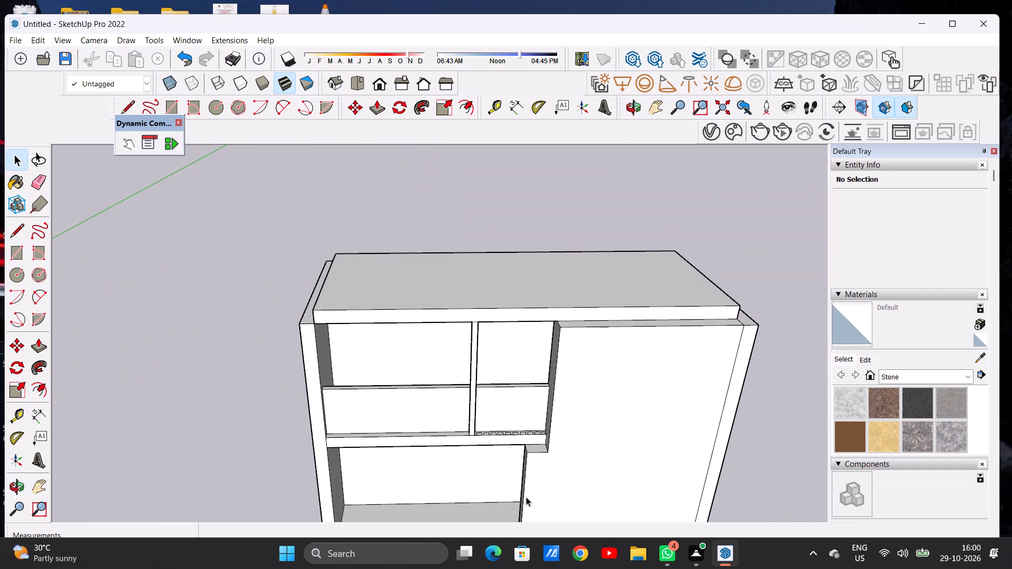
scroll(518, 456, up, 4)
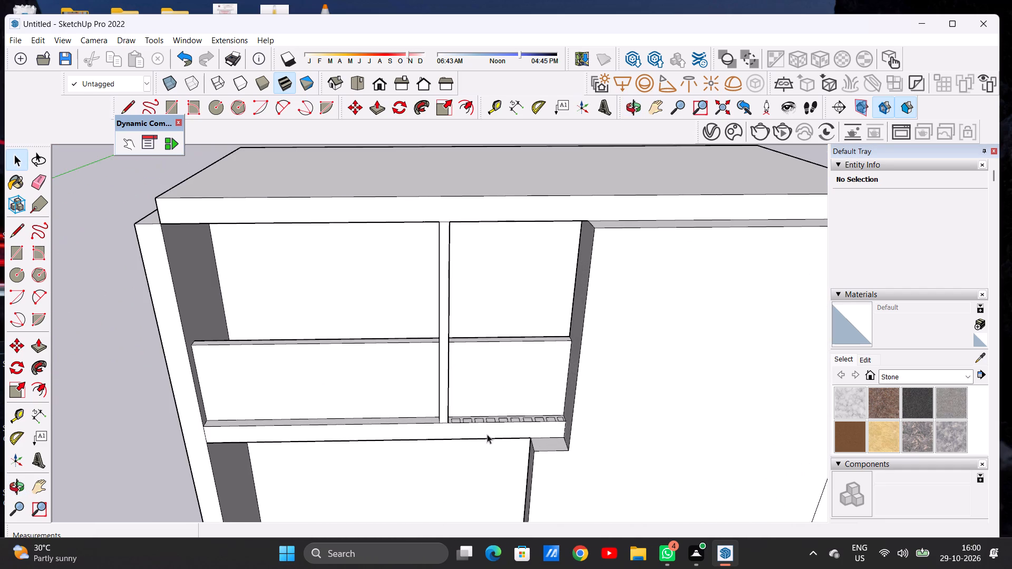
middle_drag(471, 418, 466, 467)
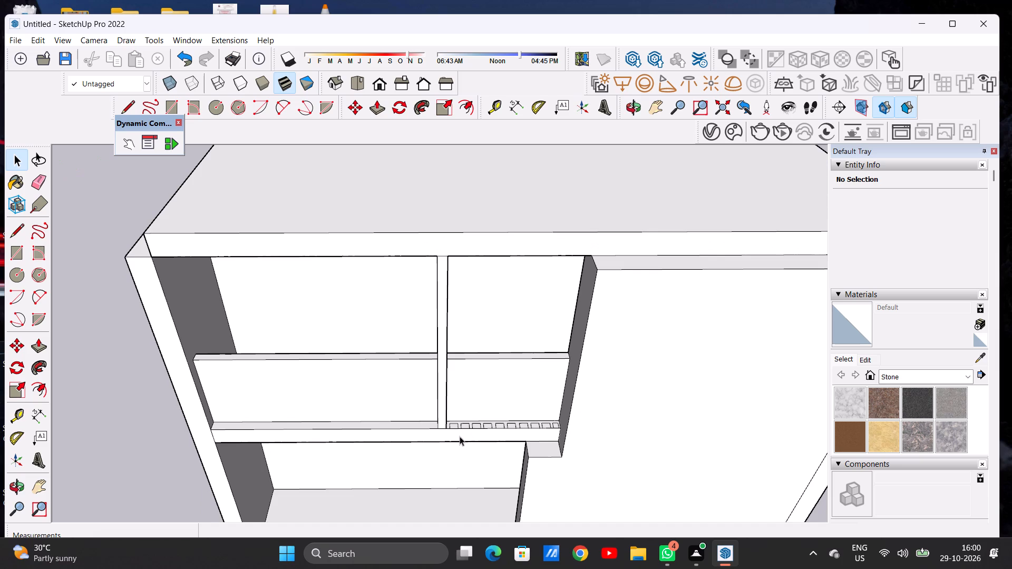
scroll(460, 436, up, 2)
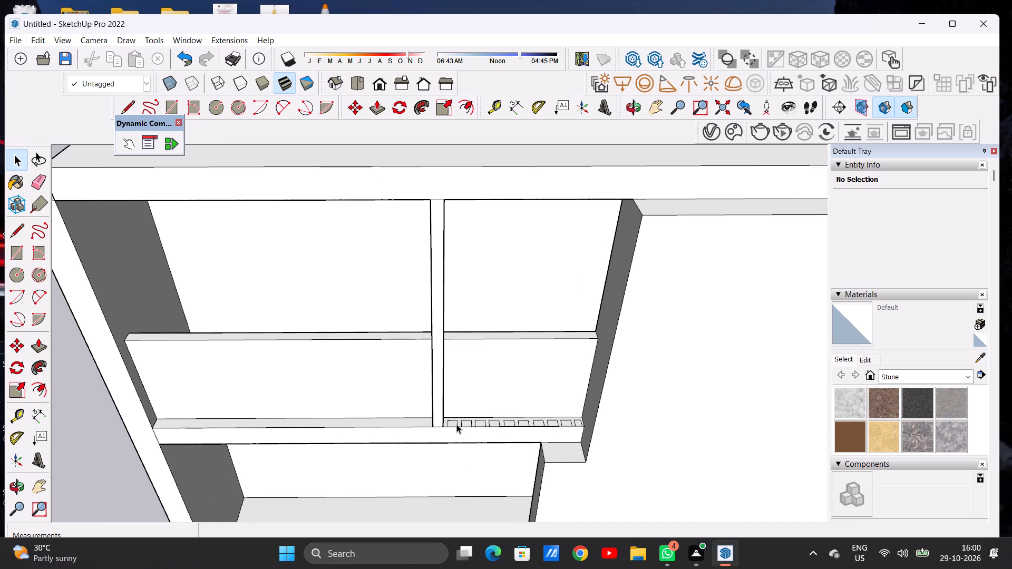
key(p)
scroll(450, 410, up, 11)
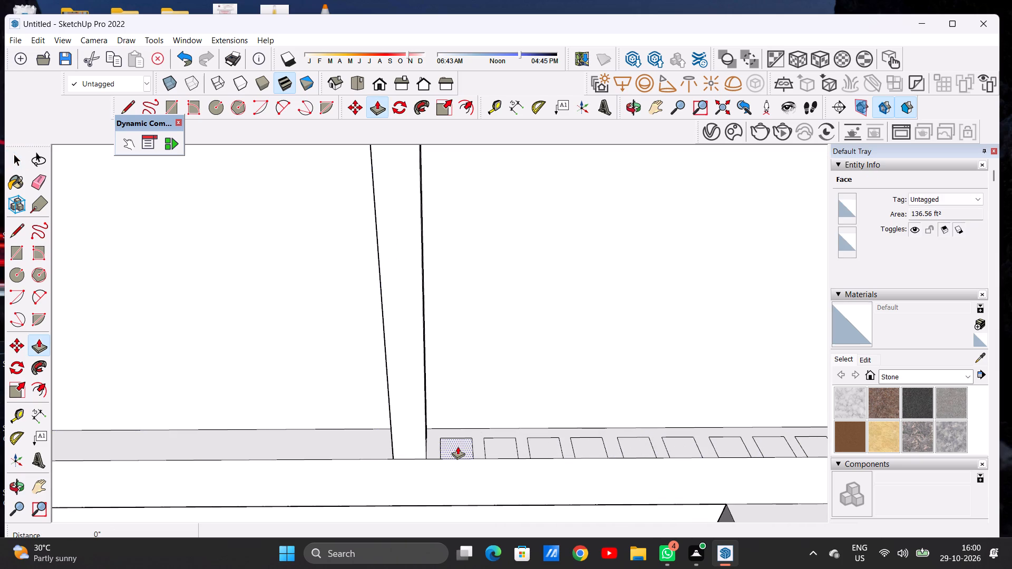
click(458, 446)
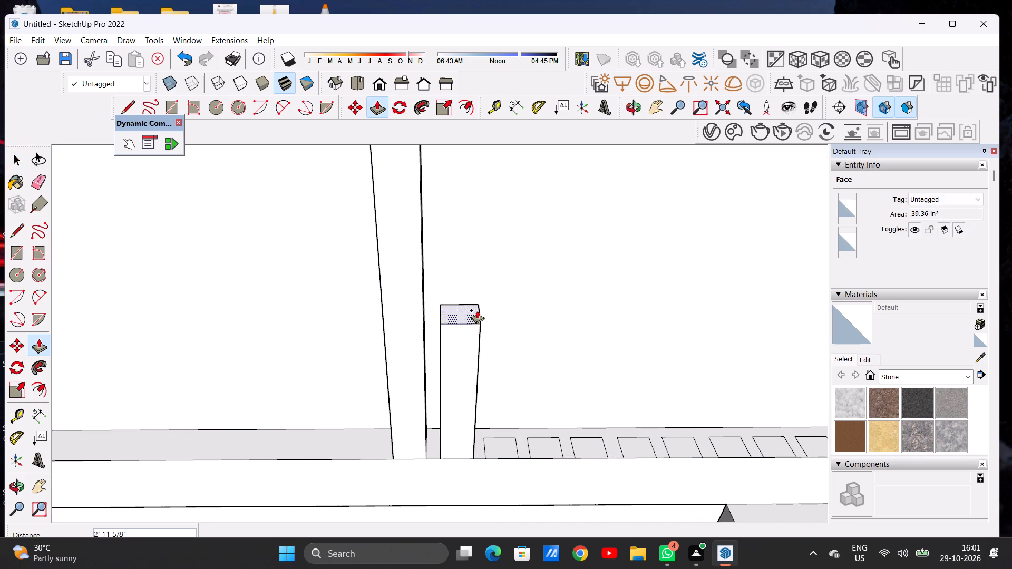
scroll(462, 349, down, 19)
scroll(463, 279, up, 7)
scroll(463, 276, down, 1)
scroll(463, 275, up, 2)
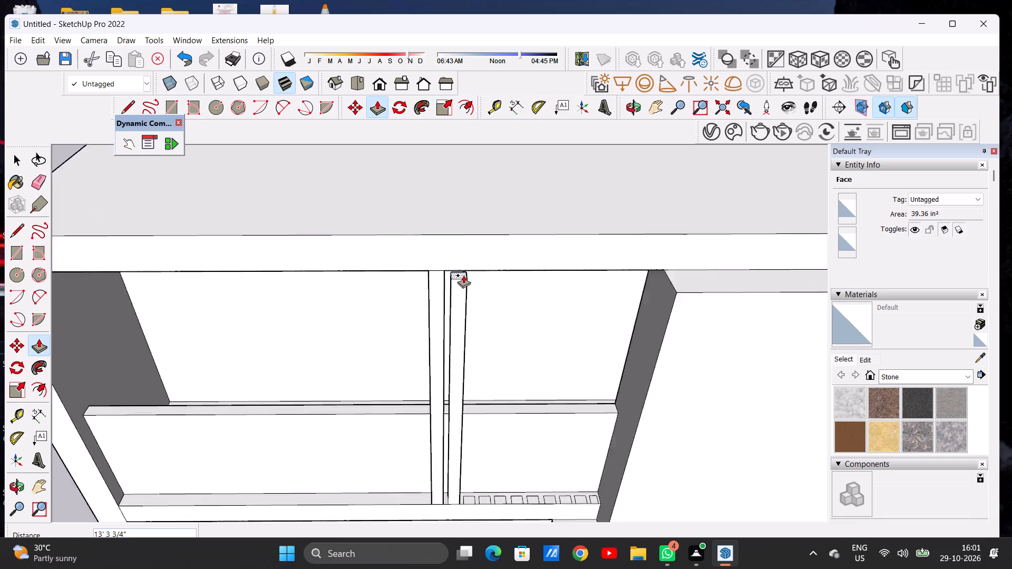
scroll(463, 275, up, 8)
middle_drag(467, 315, 463, 259)
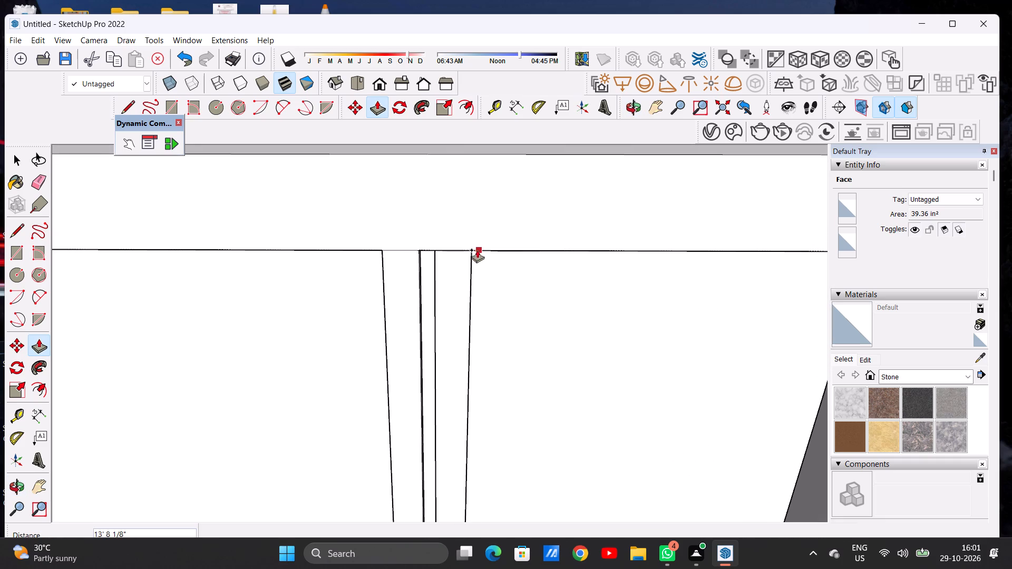
click(474, 251)
Push/Pull the third post rectangle on the balcony ledge up 13' 8 1/8" to the roof slab's lower edge.
scroll(435, 293, down, 6)
scroll(436, 296, up, 1)
scroll(441, 300, down, 1)
middle_drag(520, 326, 221, 285)
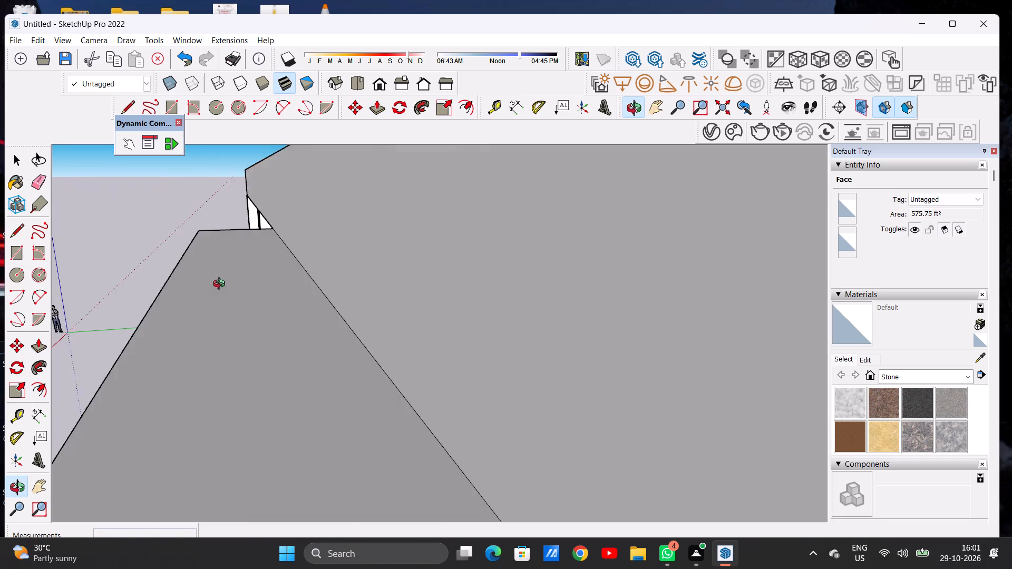
middle_drag(221, 285, 532, 275)
scroll(428, 354, down, 5)
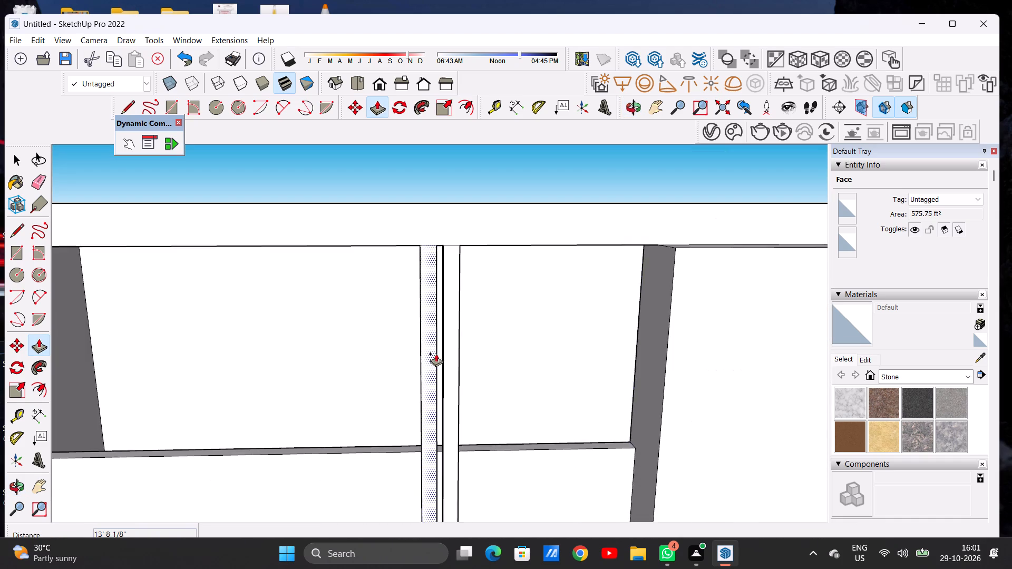
middle_drag(411, 353, 416, 324)
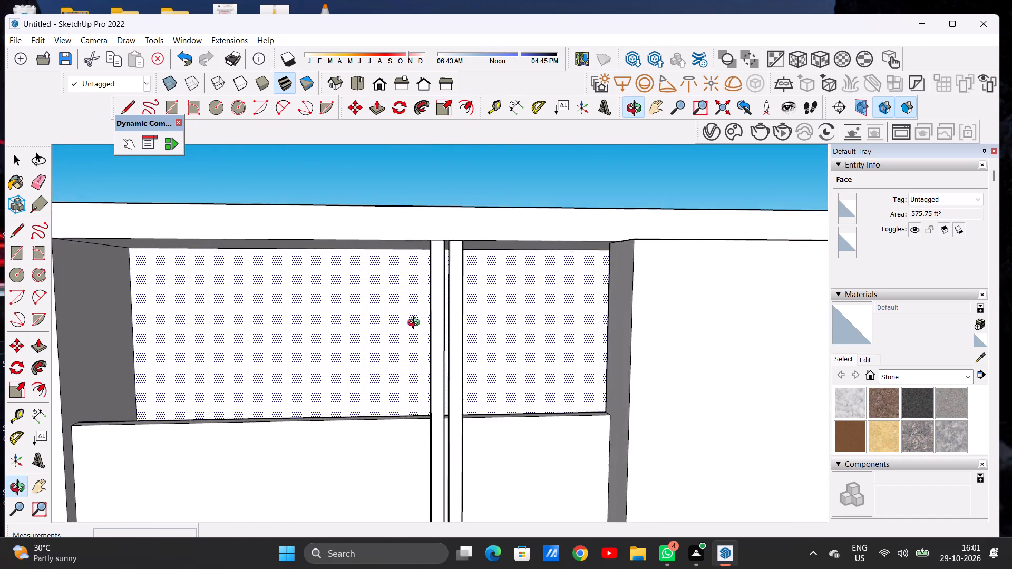
middle_drag(416, 324, 408, 326)
scroll(483, 318, down, 12)
middle_drag(492, 369, 467, 456)
scroll(477, 386, up, 20)
scroll(477, 386, up, 4)
click(460, 407)
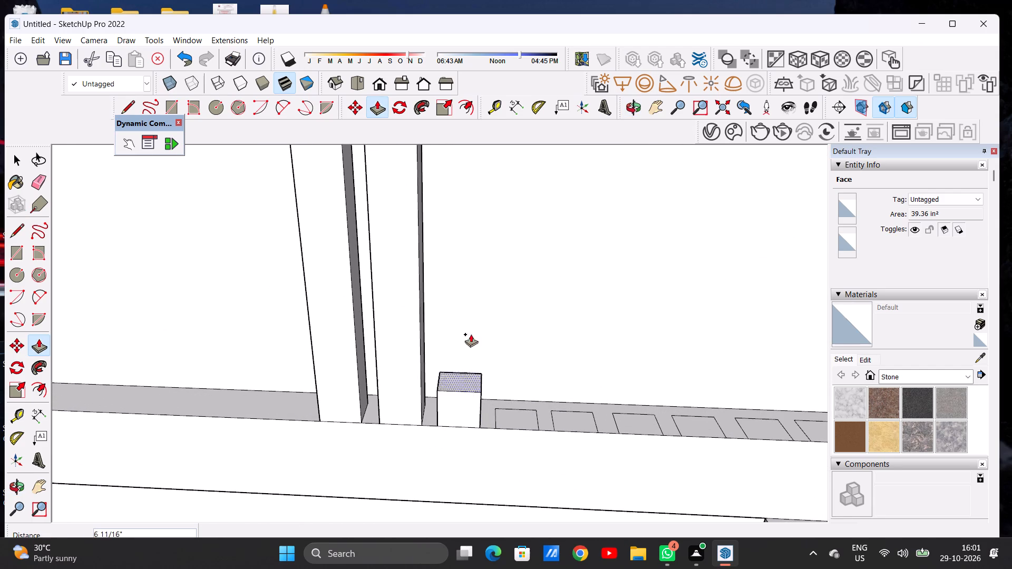
scroll(475, 351, down, 6)
scroll(472, 360, up, 2)
scroll(472, 360, down, 14)
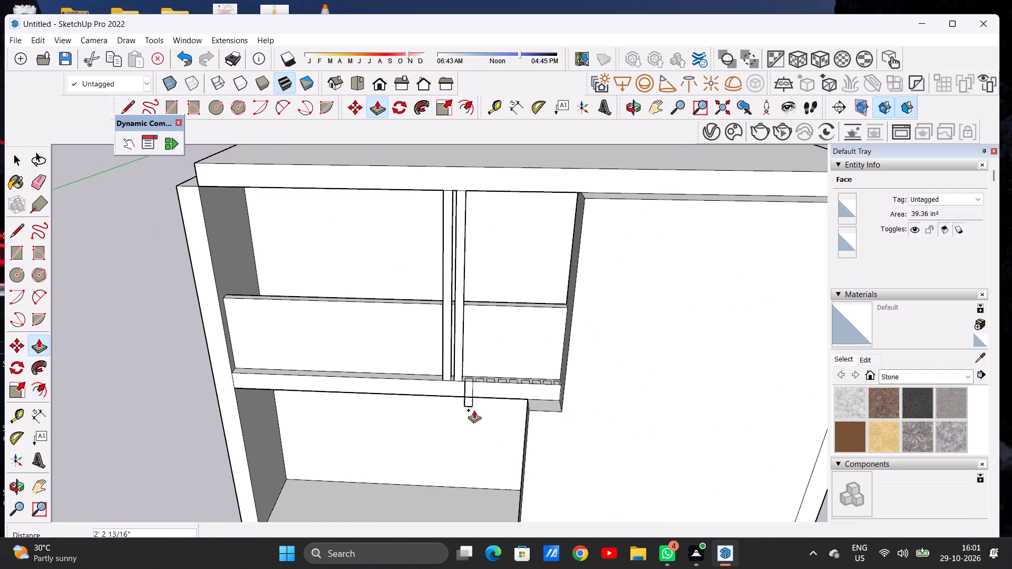
scroll(485, 198, up, 11)
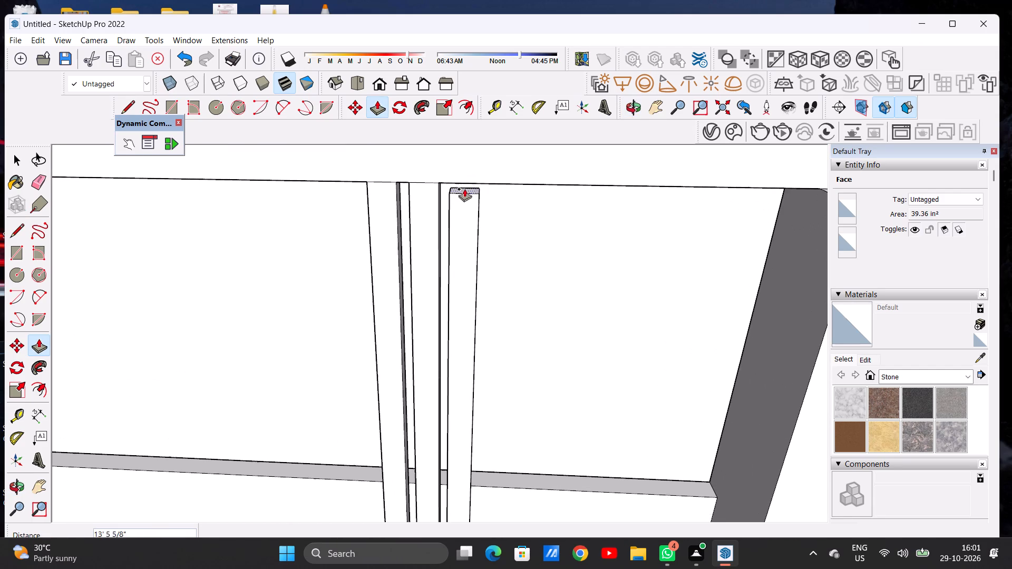
click(489, 184)
Push/Pull the fourth post rectangle on the balcony ledge up 13' 8 1/8" to the roof slab's lower edge.
scroll(445, 227, down, 10)
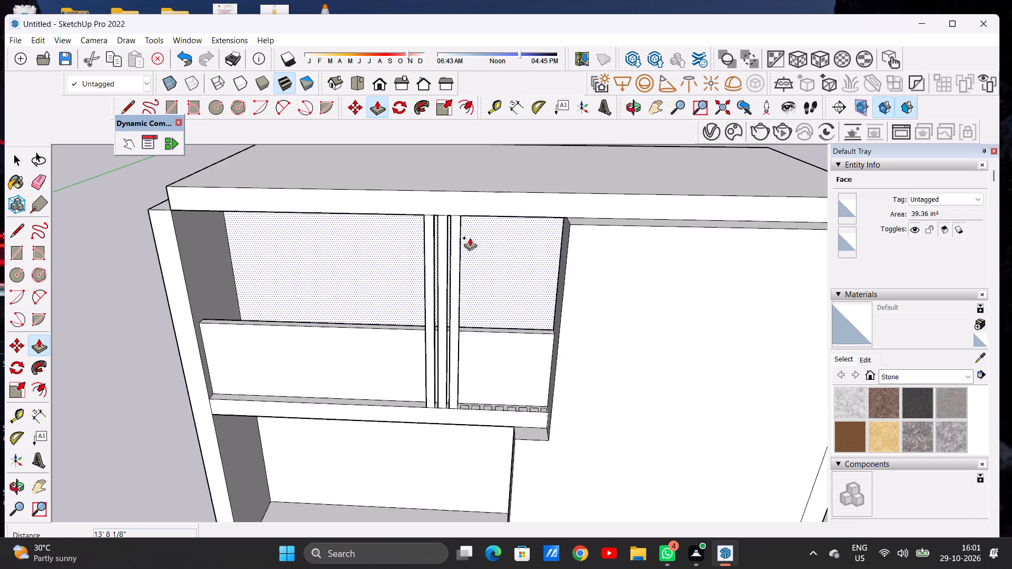
scroll(470, 238, down, 1)
middle_drag(506, 340, 449, 364)
scroll(456, 385, up, 20)
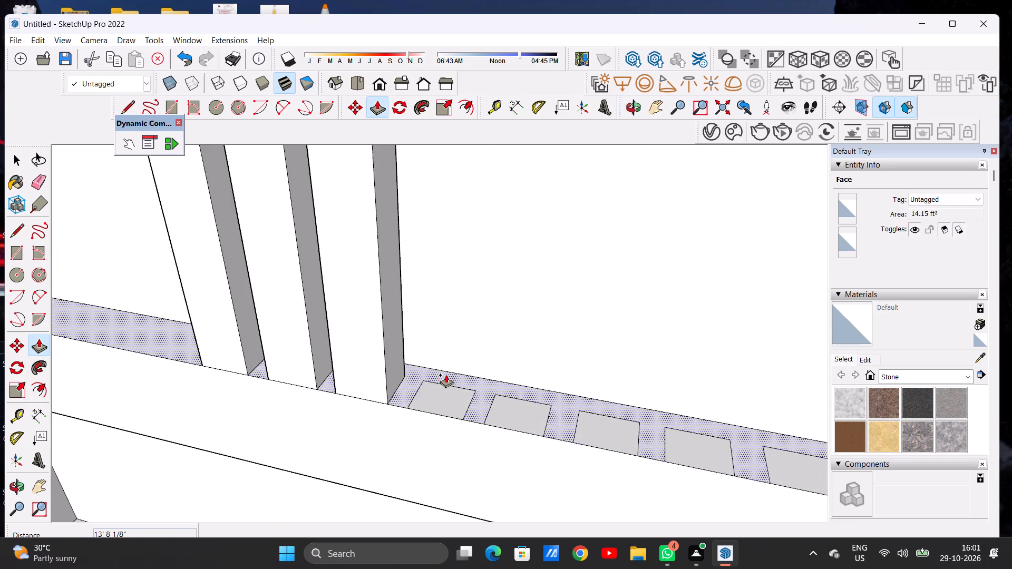
scroll(446, 375, up, 1)
click(439, 393)
scroll(453, 366, down, 14)
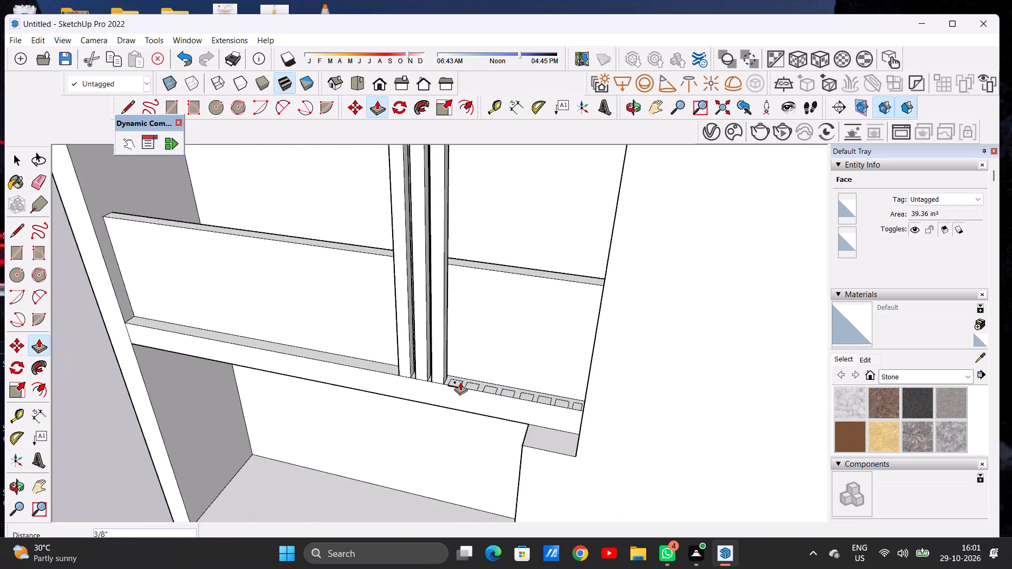
scroll(460, 382, down, 6)
scroll(461, 188, up, 6)
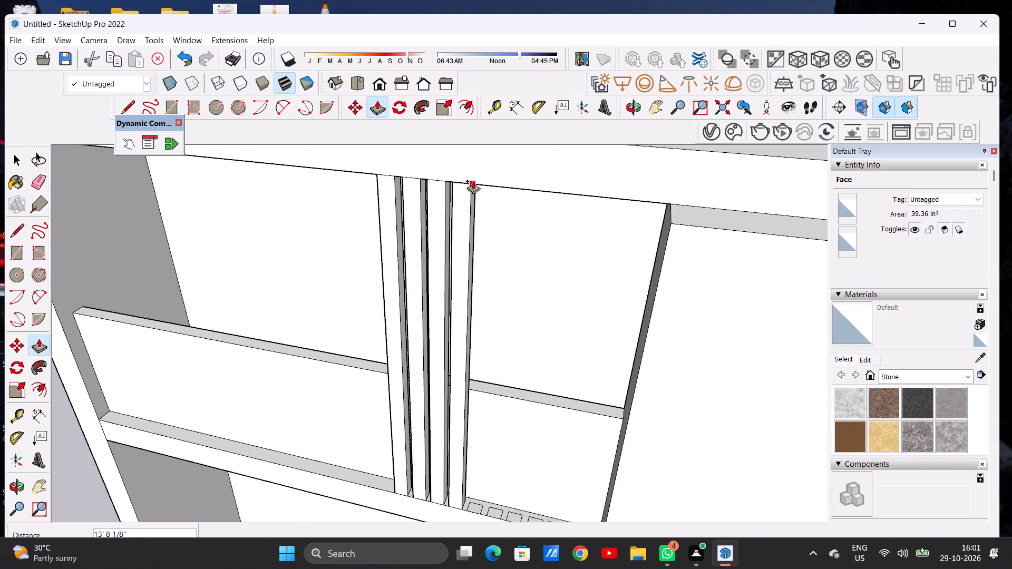
click(444, 182)
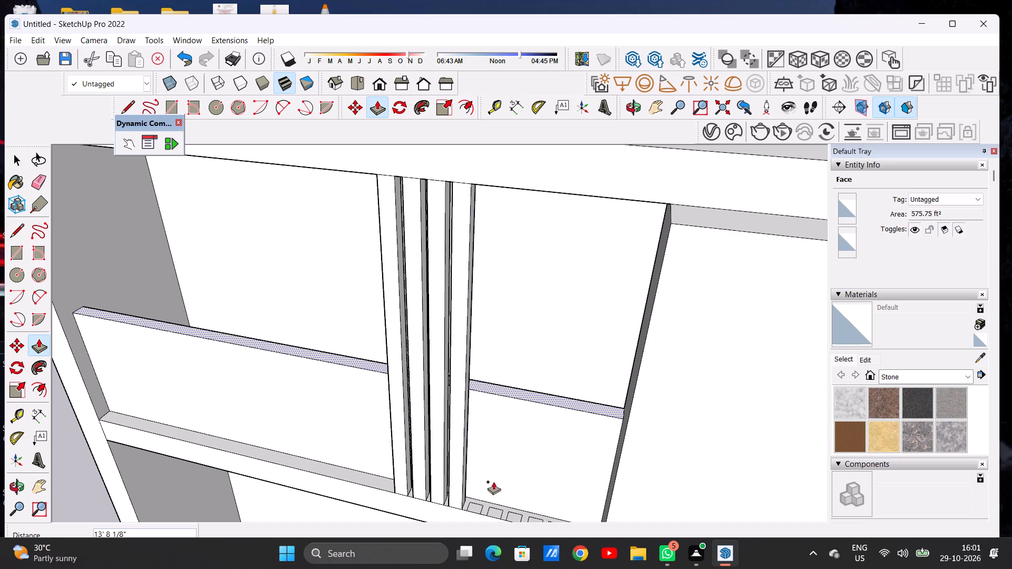
Push/Pull the fifth post rectangle on the balcony ledge up 13' 8 1/8" to match the tops of the neighbouring posts.
scroll(478, 502, up, 7)
click(474, 506)
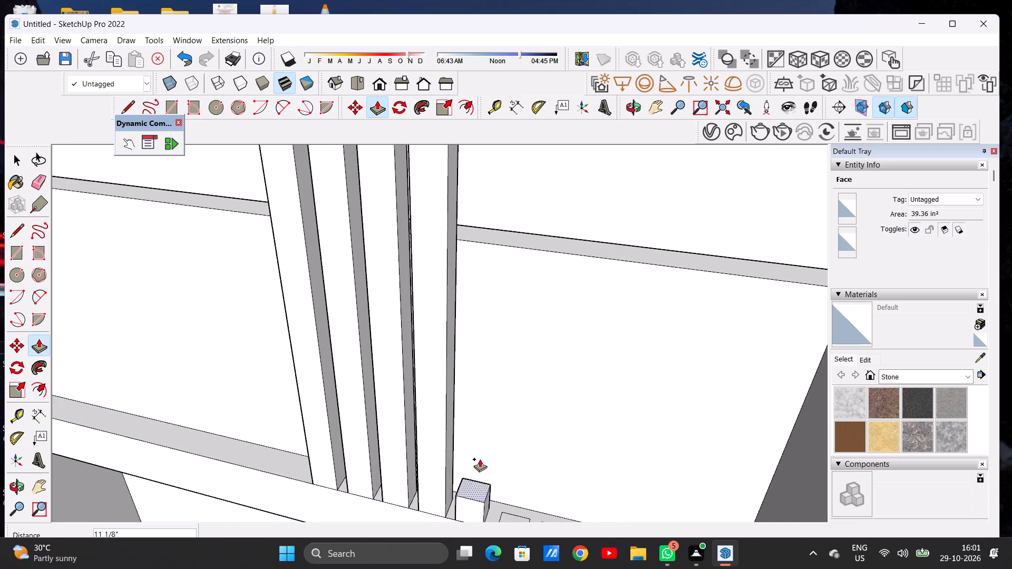
scroll(514, 366, down, 4)
scroll(514, 370, up, 1)
scroll(514, 370, down, 17)
scroll(522, 286, up, 2)
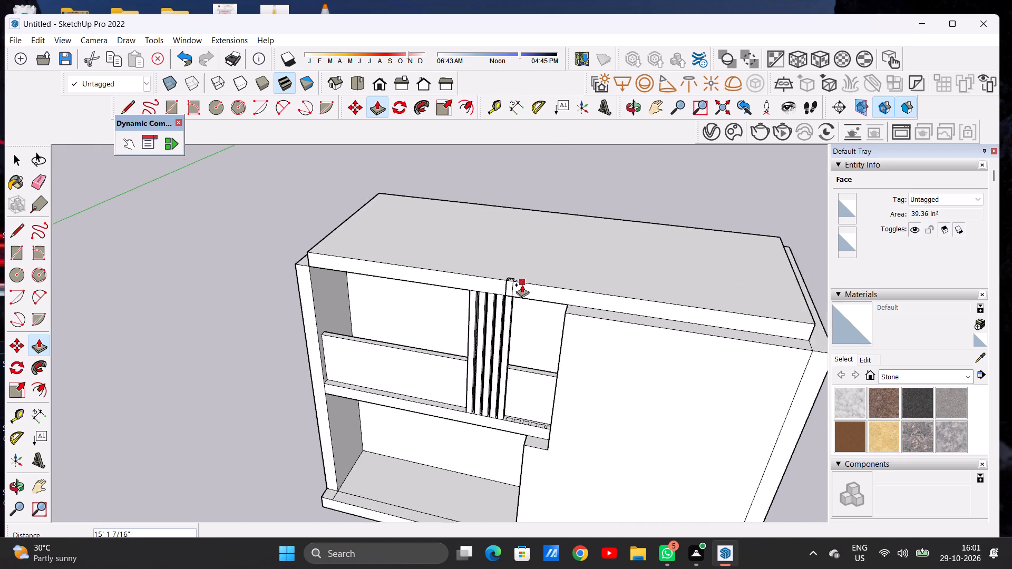
scroll(522, 284, up, 17)
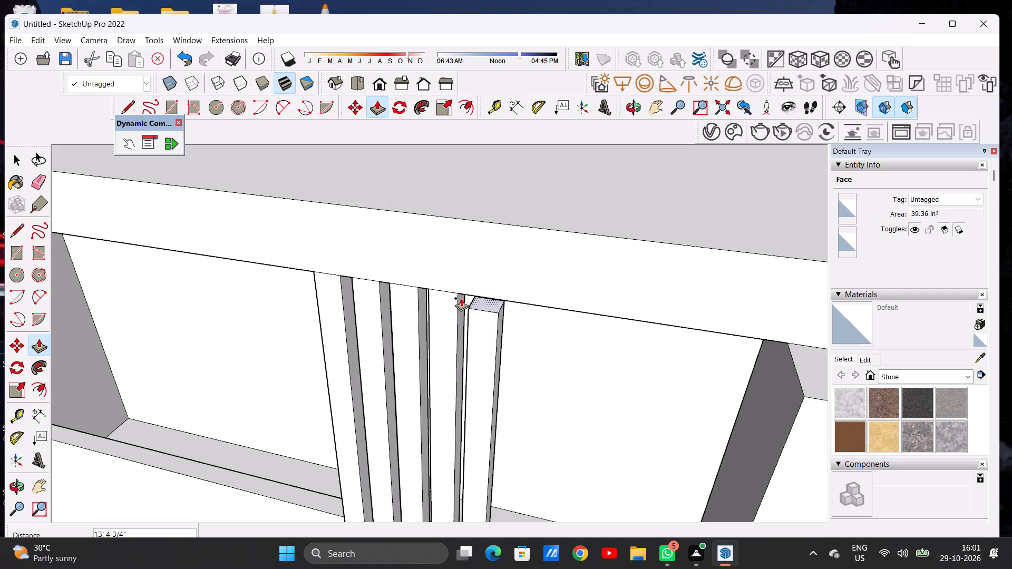
click(460, 298)
Push/Pull the sixth post rectangle on the balcony ledge up 13' 8 1/8" to match the tops of the neighbouring posts.
scroll(481, 295, down, 1)
scroll(481, 295, up, 1)
scroll(481, 295, down, 11)
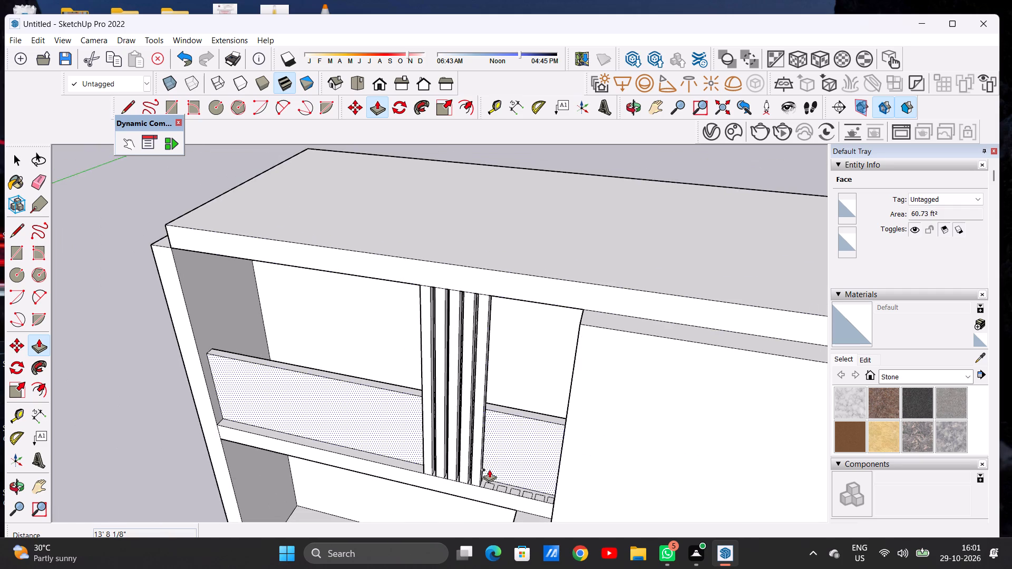
scroll(490, 473, up, 10)
scroll(490, 489, down, 3)
scroll(490, 489, up, 7)
scroll(493, 485, down, 1)
scroll(493, 485, up, 1)
click(493, 485)
scroll(512, 403, down, 12)
scroll(512, 421, up, 1)
scroll(512, 421, down, 13)
scroll(528, 298, up, 7)
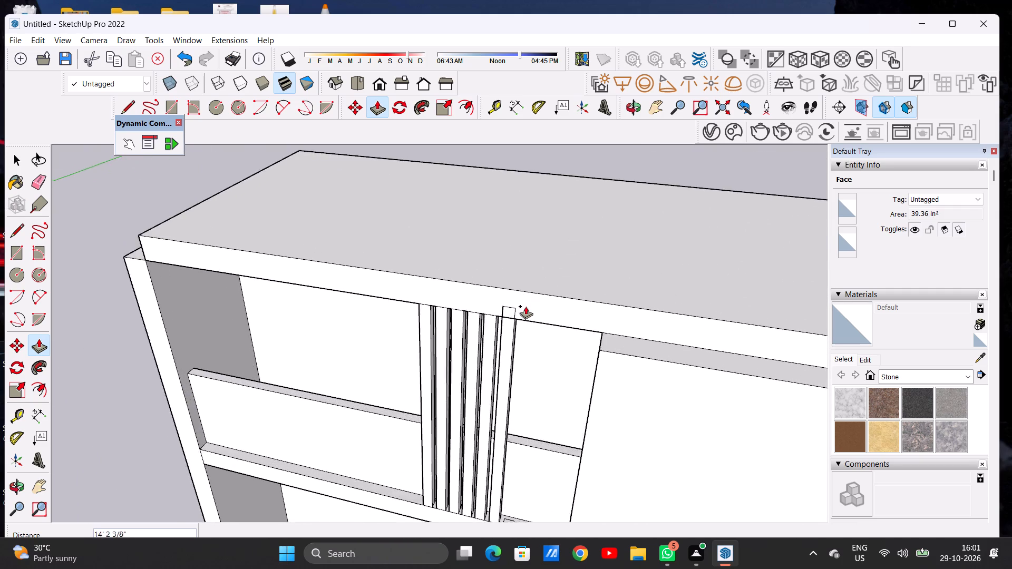
scroll(526, 306, up, 4)
click(479, 327)
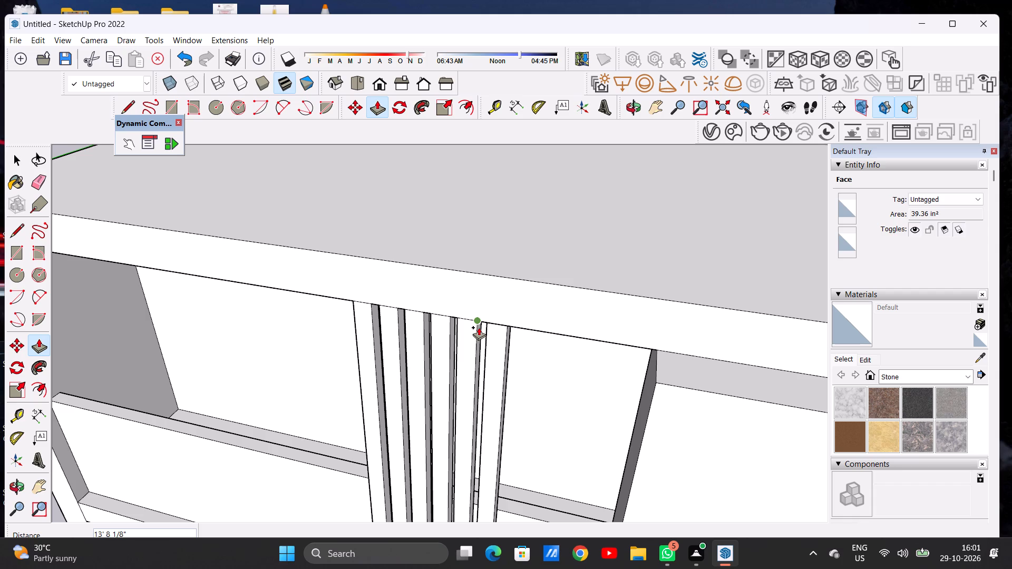
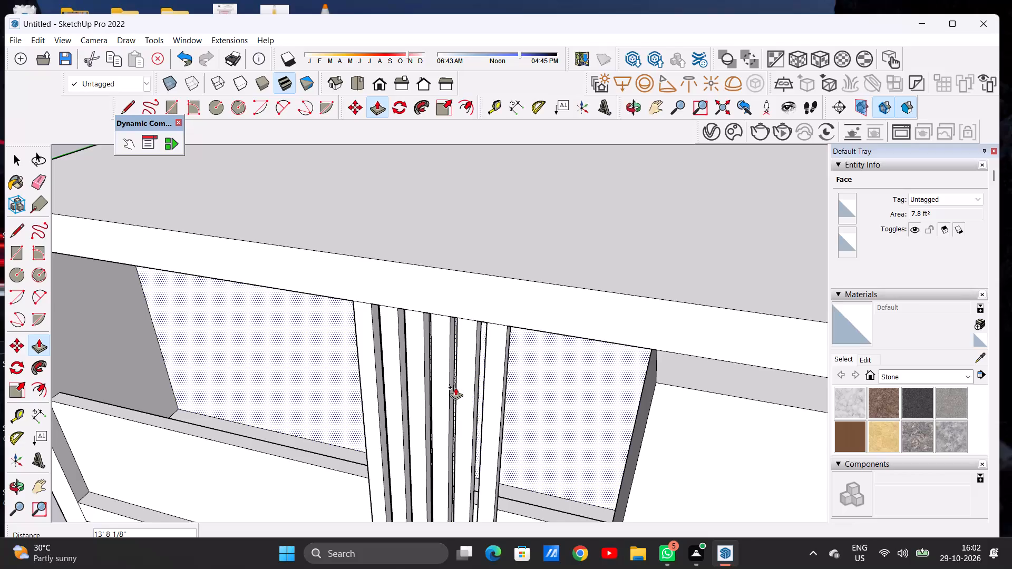
Push/Pull the seventh post rectangle on the balcony ledge up 13' 8 1/8" to match the tops of the neighbouring posts.
scroll(506, 348, down, 10)
scroll(500, 326, up, 4)
scroll(500, 326, down, 1)
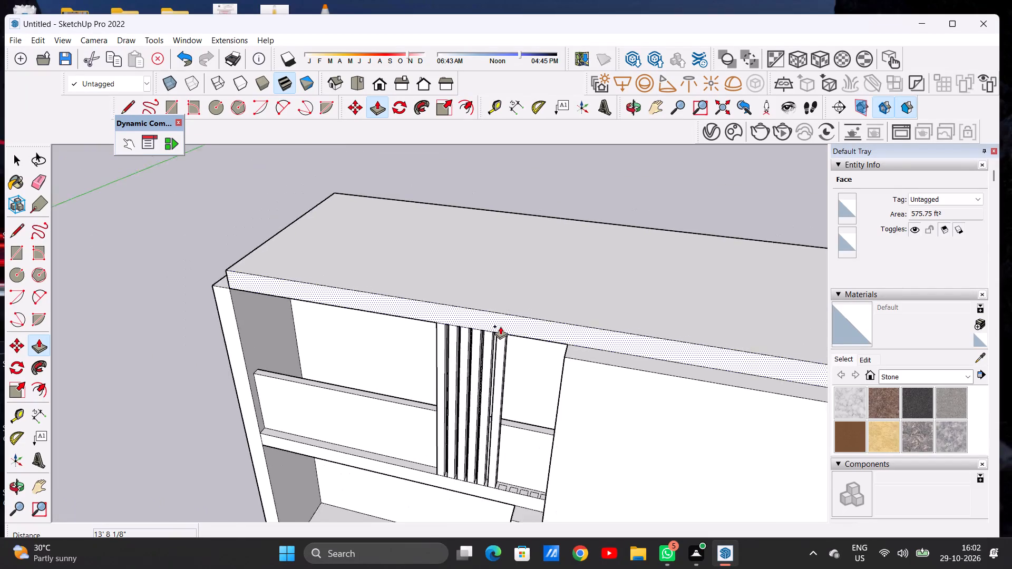
scroll(500, 326, down, 1)
scroll(500, 444, up, 20)
click(511, 497)
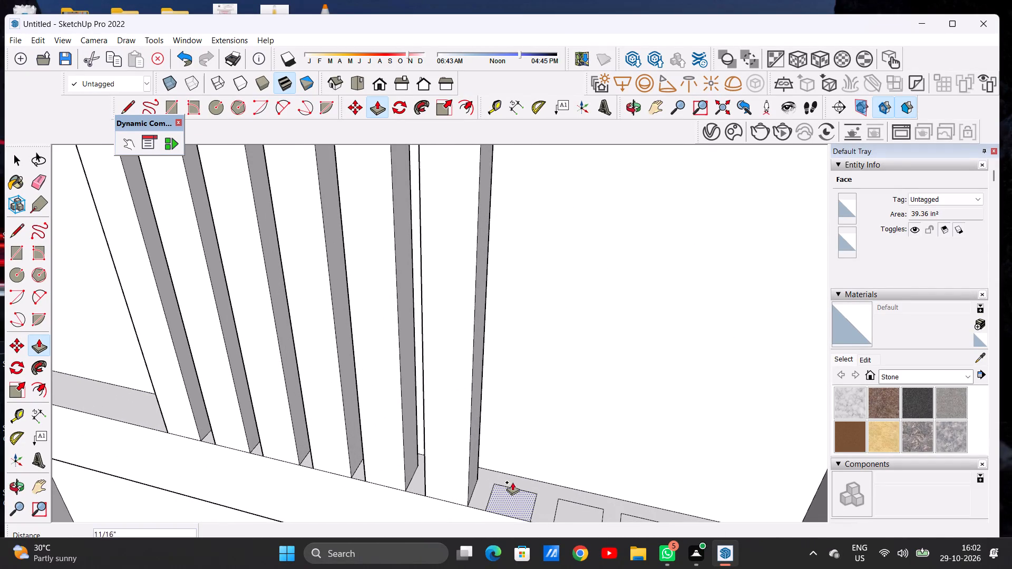
scroll(521, 449, down, 20)
scroll(521, 449, down, 4)
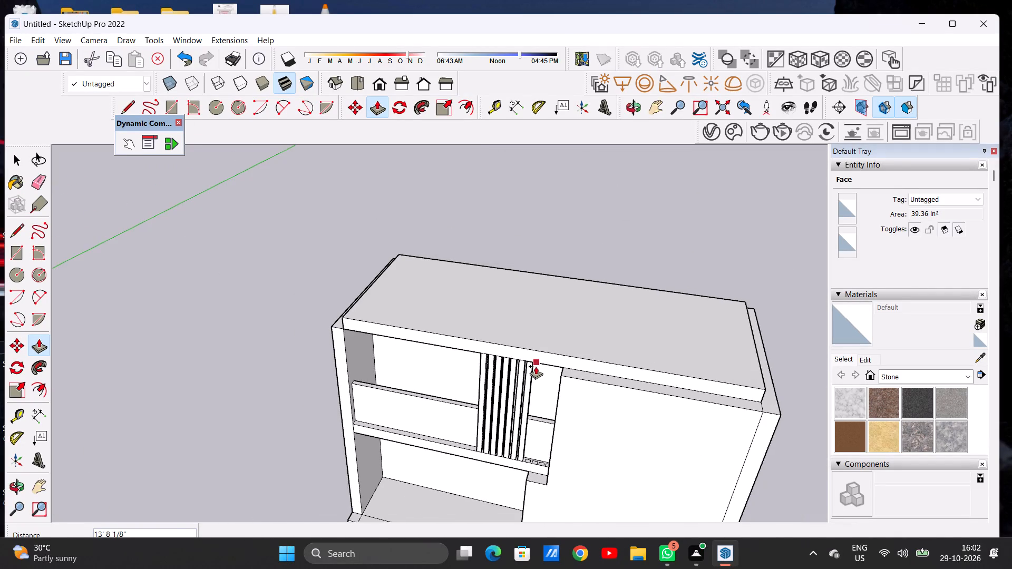
scroll(537, 359, up, 18)
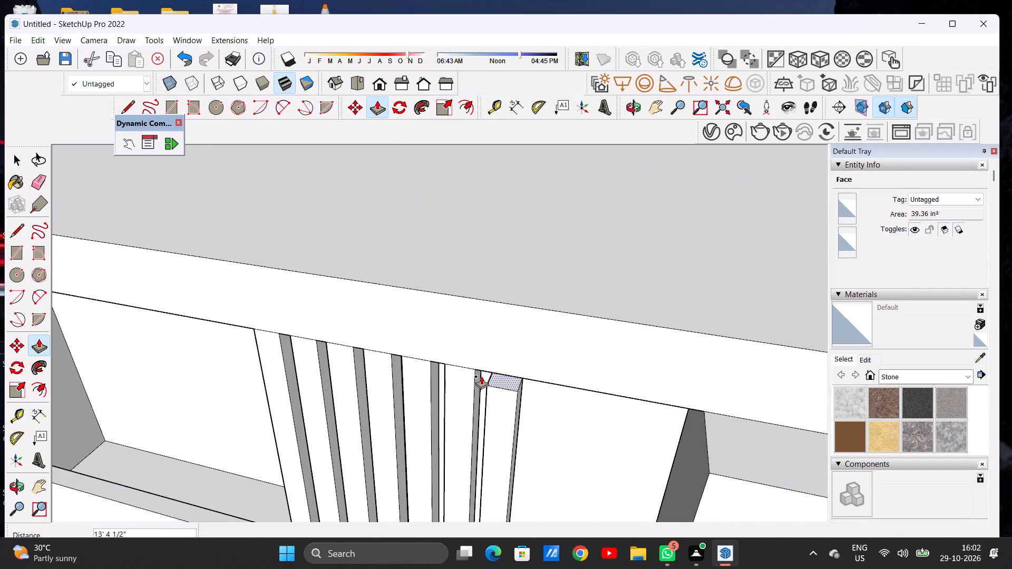
click(481, 372)
Push/Pull the eighth post rectangle on the balcony ledge up 13' 8 1/8" to the roof slab's lower edge.
scroll(519, 376, down, 14)
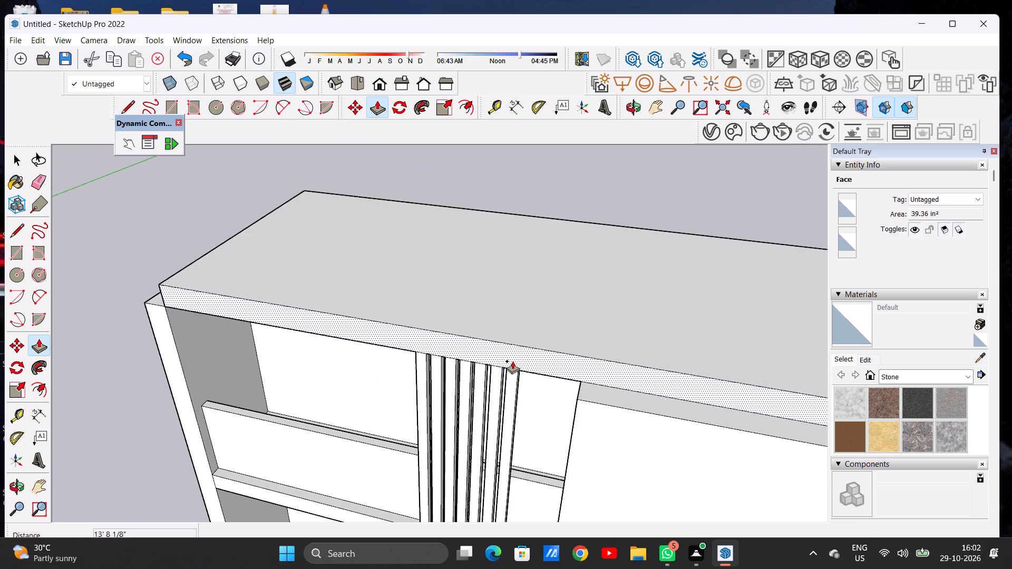
scroll(514, 357, down, 7)
scroll(501, 445, down, 1)
scroll(502, 445, up, 19)
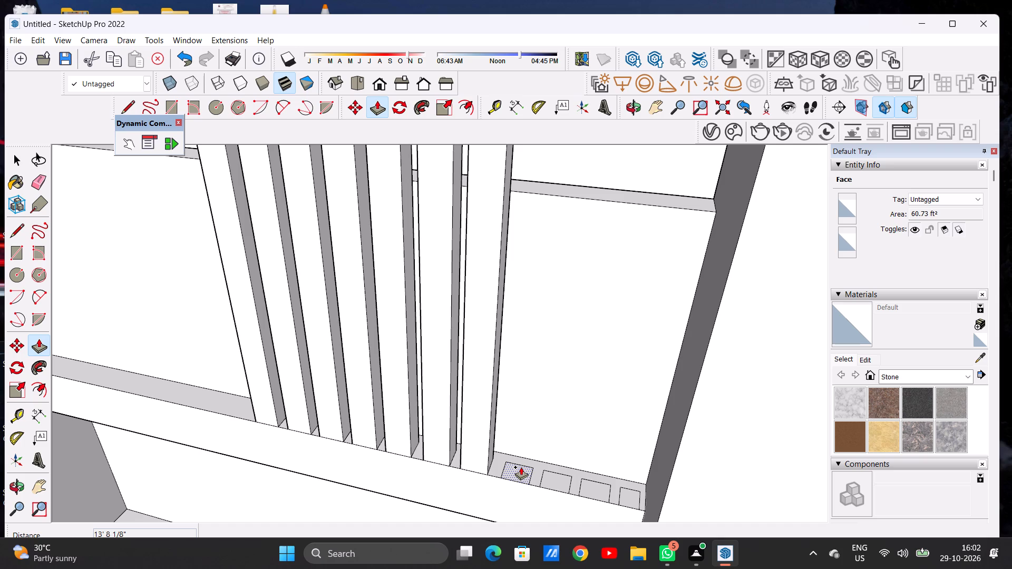
click(521, 467)
scroll(530, 373, down, 20)
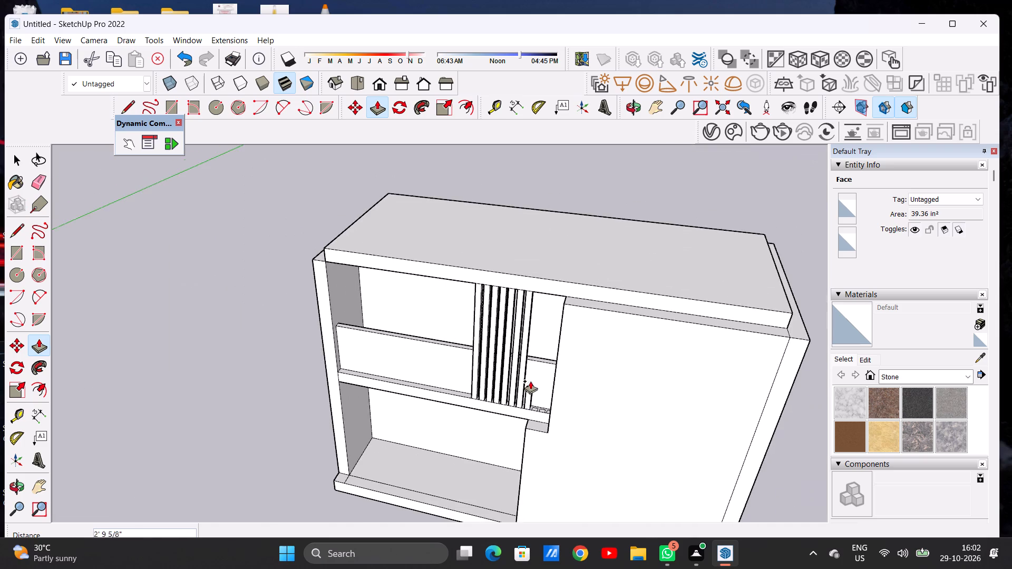
scroll(549, 287, up, 20)
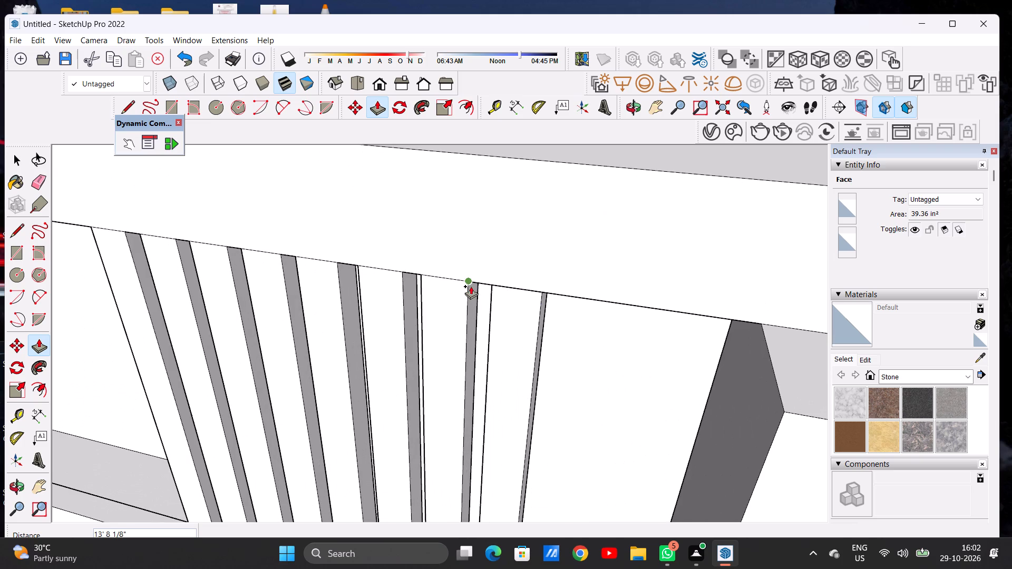
click(471, 286)
Push/Pull the ninth post rectangle on the balcony ledge up 13' 8 1/8" to the roof slab's lower edge.
scroll(528, 293, down, 1)
scroll(529, 293, up, 1)
scroll(529, 293, down, 15)
scroll(539, 369, down, 9)
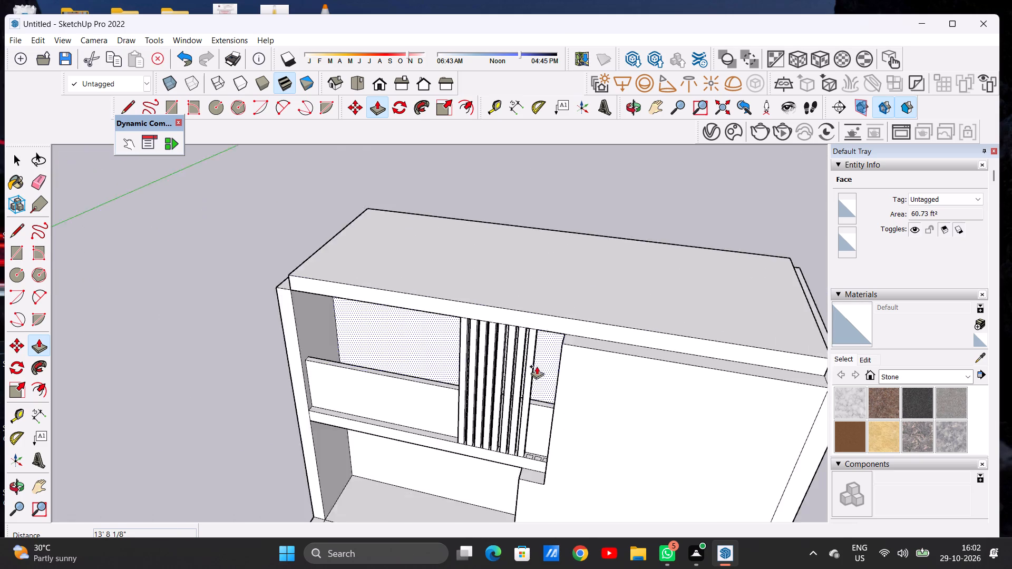
scroll(537, 439, up, 6)
scroll(534, 445, down, 1)
scroll(534, 445, up, 1)
scroll(528, 428, down, 1)
scroll(528, 427, up, 17)
scroll(528, 435, down, 1)
scroll(528, 435, up, 1)
scroll(528, 435, down, 1)
scroll(528, 435, up, 6)
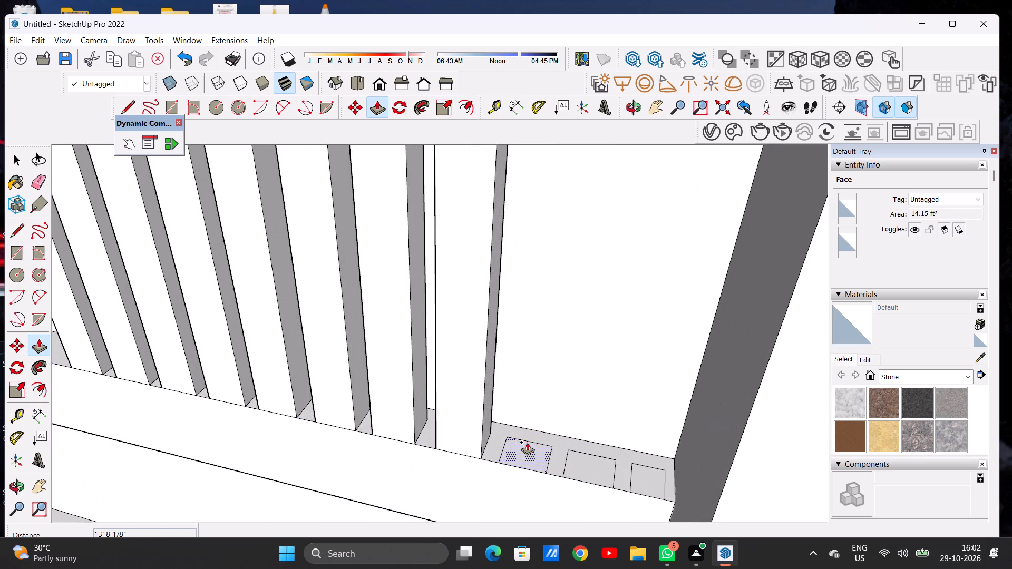
click(527, 452)
scroll(557, 380, down, 18)
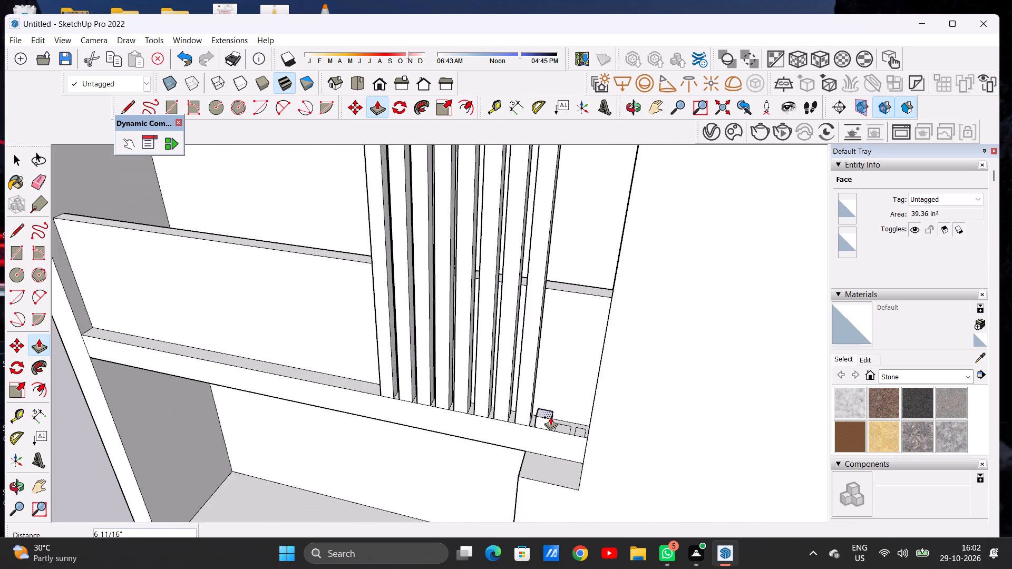
scroll(550, 417, down, 4)
scroll(566, 261, up, 14)
click(540, 244)
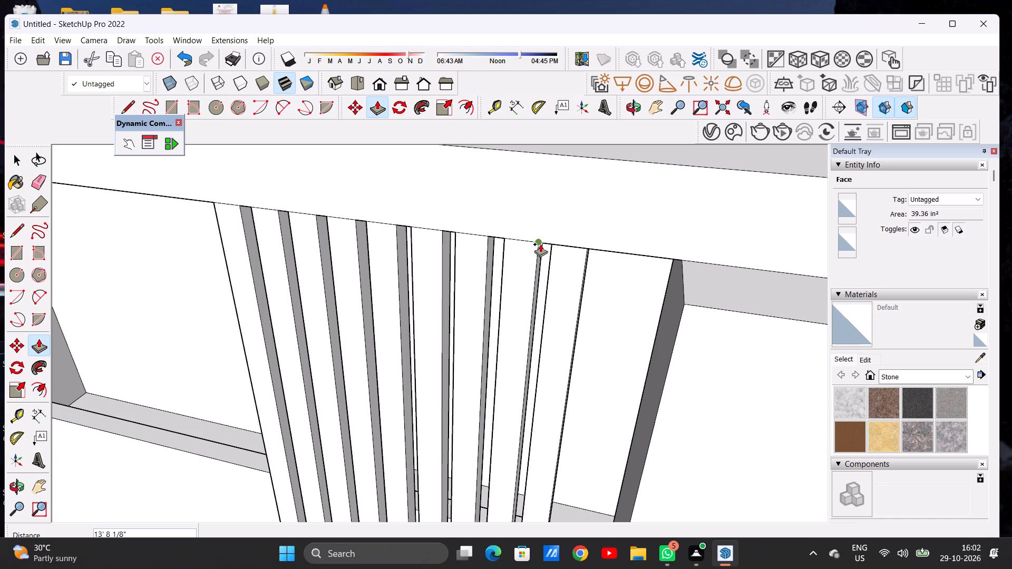
Push/Pull the tenth post rectangle on the balcony ledge up 13' 8 1/8" to match the tops of the neighbouring posts.
scroll(565, 254, down, 9)
scroll(557, 258, up, 1)
scroll(557, 258, down, 4)
scroll(569, 436, up, 20)
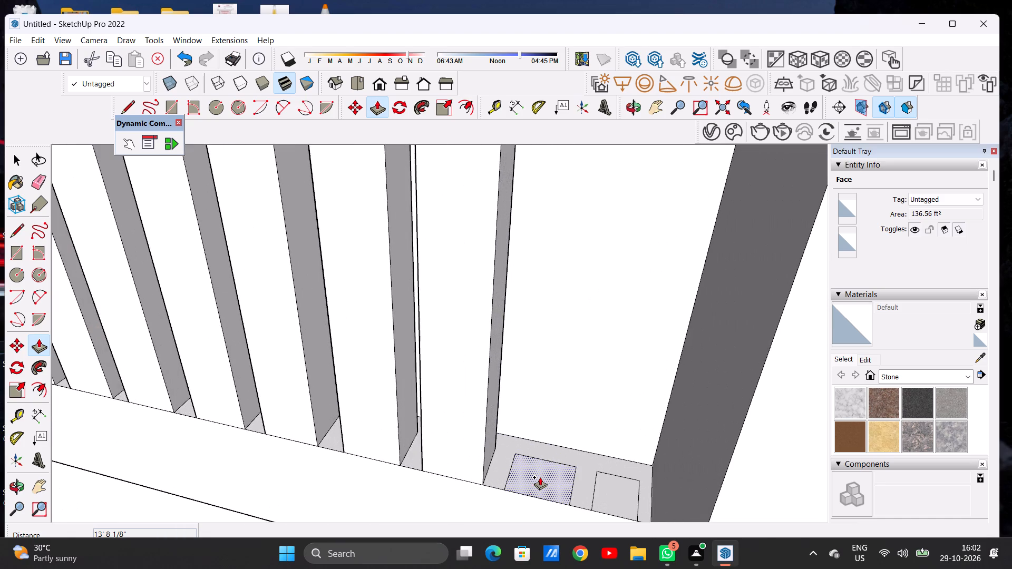
click(540, 477)
scroll(564, 372, down, 8)
scroll(559, 404, up, 1)
scroll(559, 404, down, 18)
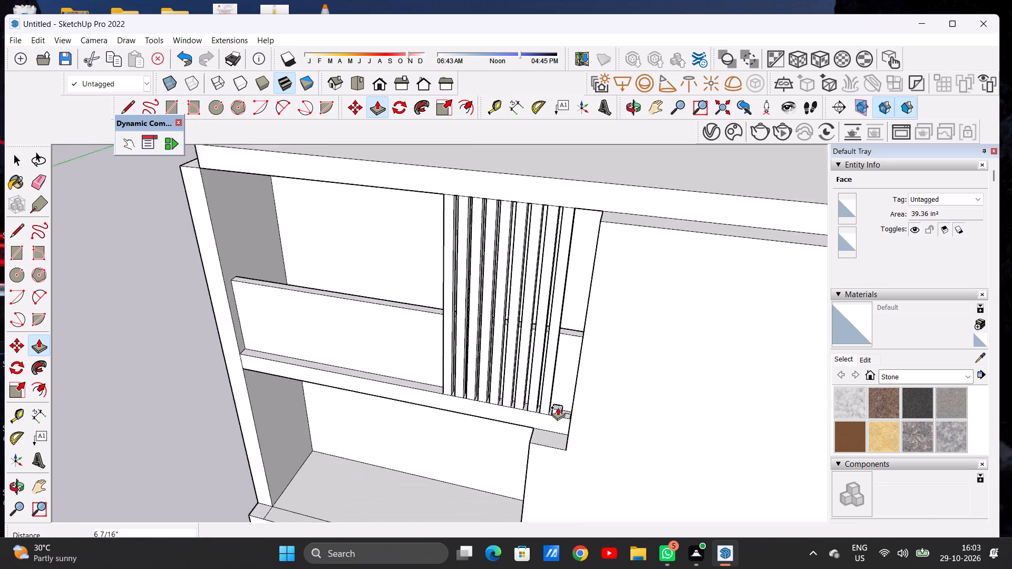
scroll(558, 407, down, 3)
scroll(563, 395, up, 1)
scroll(563, 395, down, 2)
scroll(578, 284, up, 12)
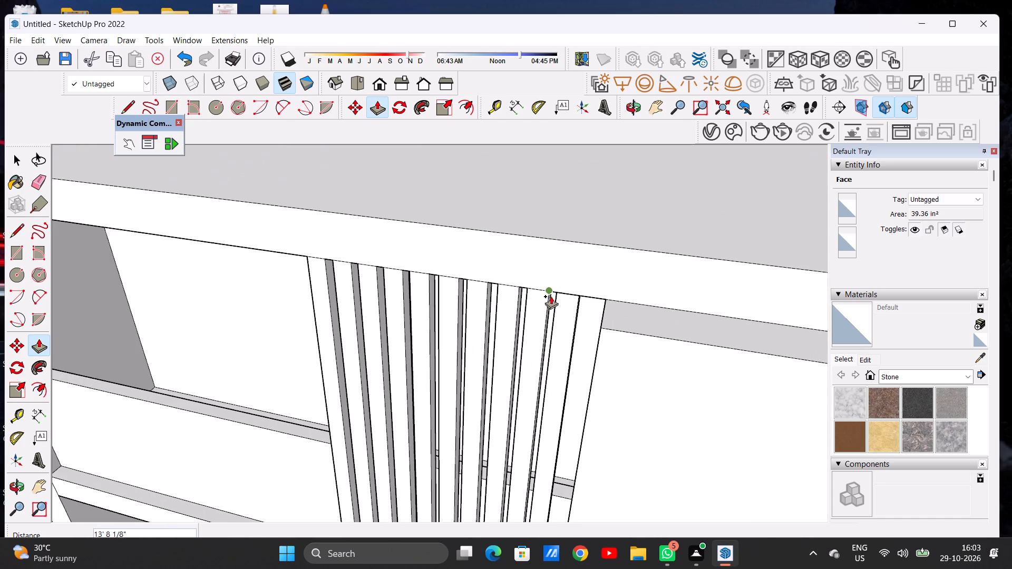
click(551, 296)
Push/Pull the last, narrower post rectangle at the end of the balcony ledge up 13' 8 1/8" to the roof slab's lower edge.
scroll(603, 297, down, 10)
scroll(582, 439, up, 4)
scroll(569, 452, down, 1)
scroll(565, 457, up, 9)
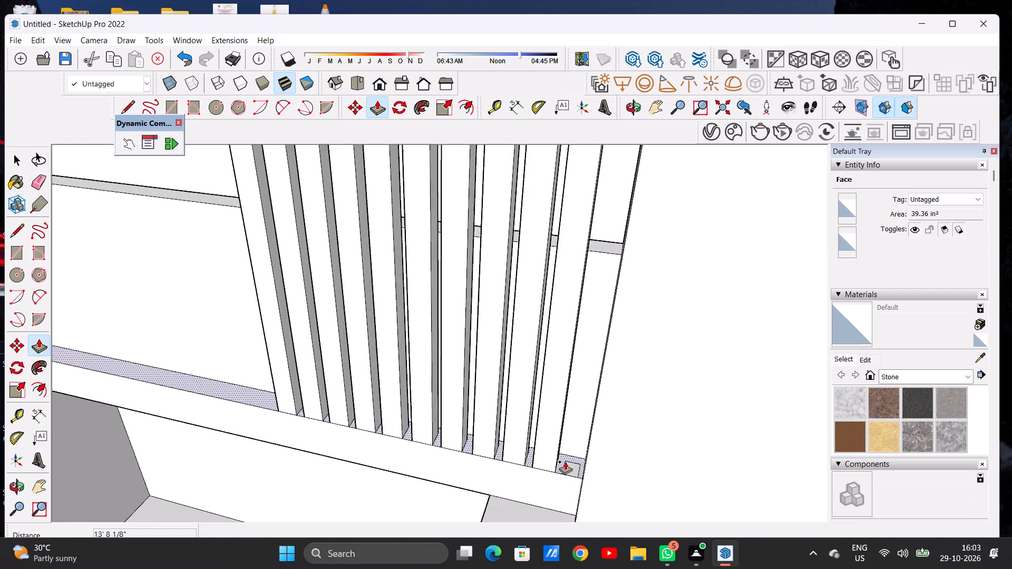
scroll(565, 462, up, 15)
click(570, 472)
scroll(567, 397, down, 9)
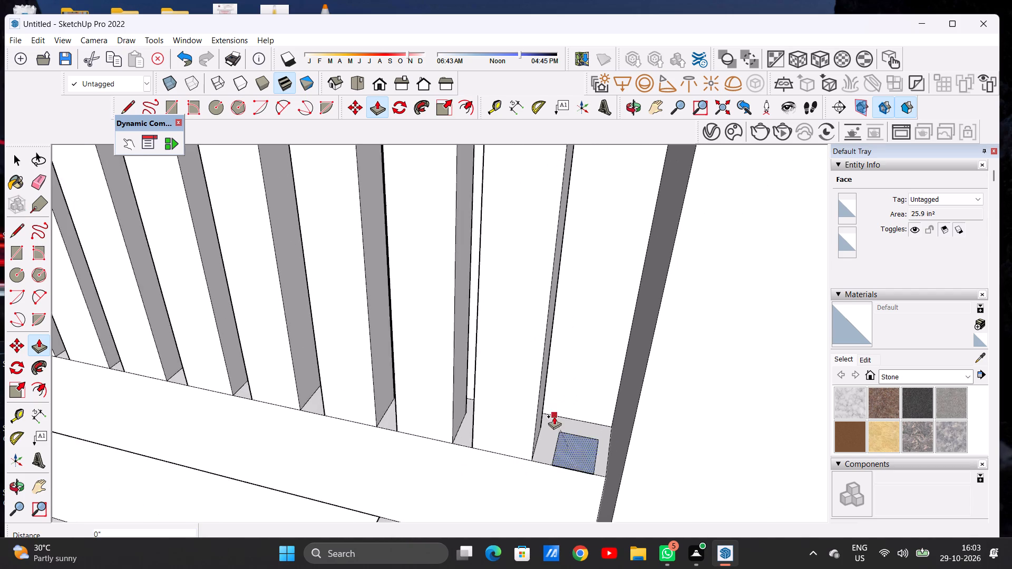
scroll(554, 416, down, 16)
scroll(568, 347, down, 6)
scroll(588, 246, up, 8)
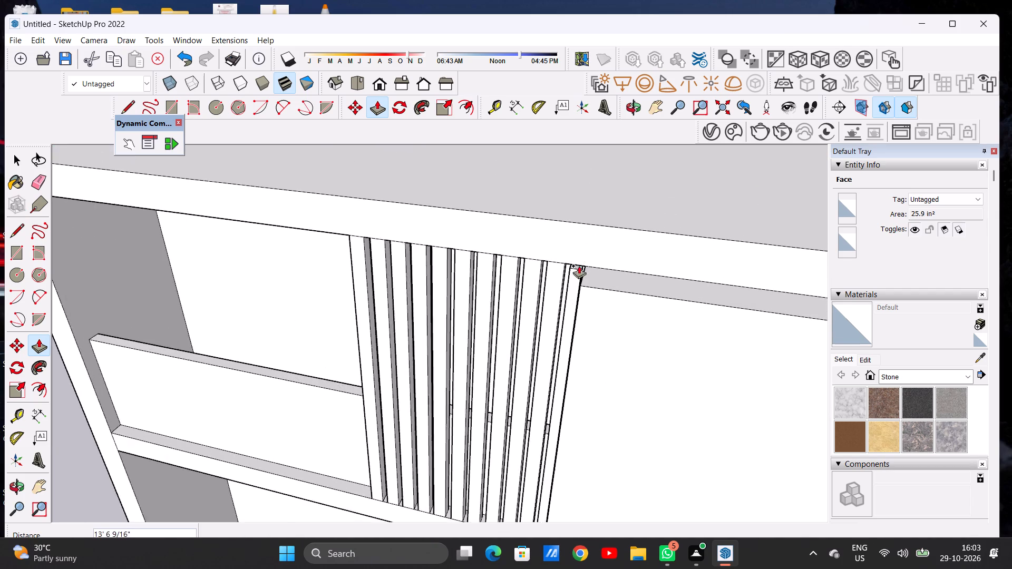
scroll(579, 266, up, 10)
click(545, 249)
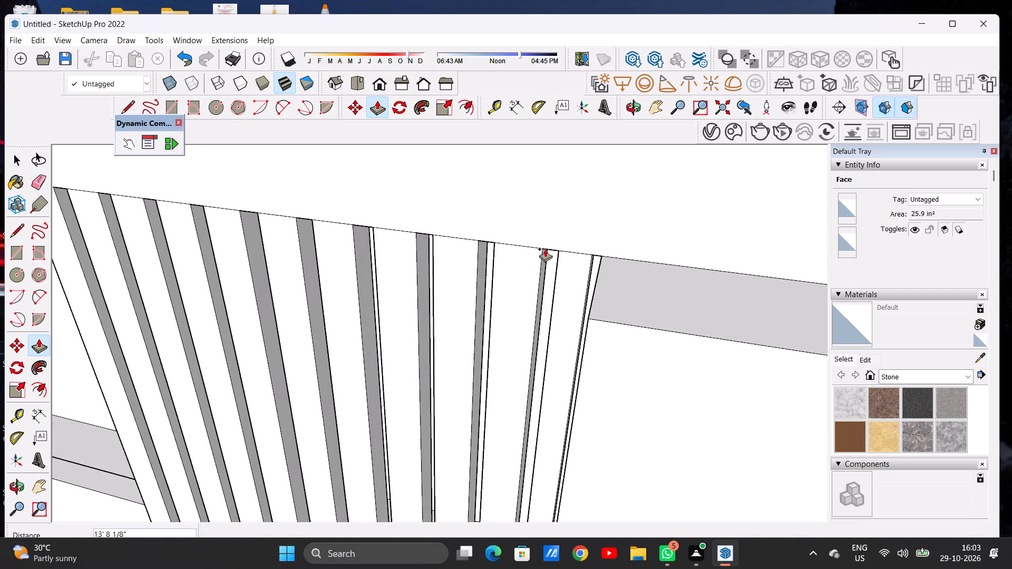
key(space)
Inspect the row of balcony posts up close and the whole building from the front, from below and from above.
scroll(538, 290, down, 20)
scroll(538, 290, down, 1)
scroll(544, 313, up, 1)
scroll(543, 313, down, 2)
middle_drag(461, 331, 507, 295)
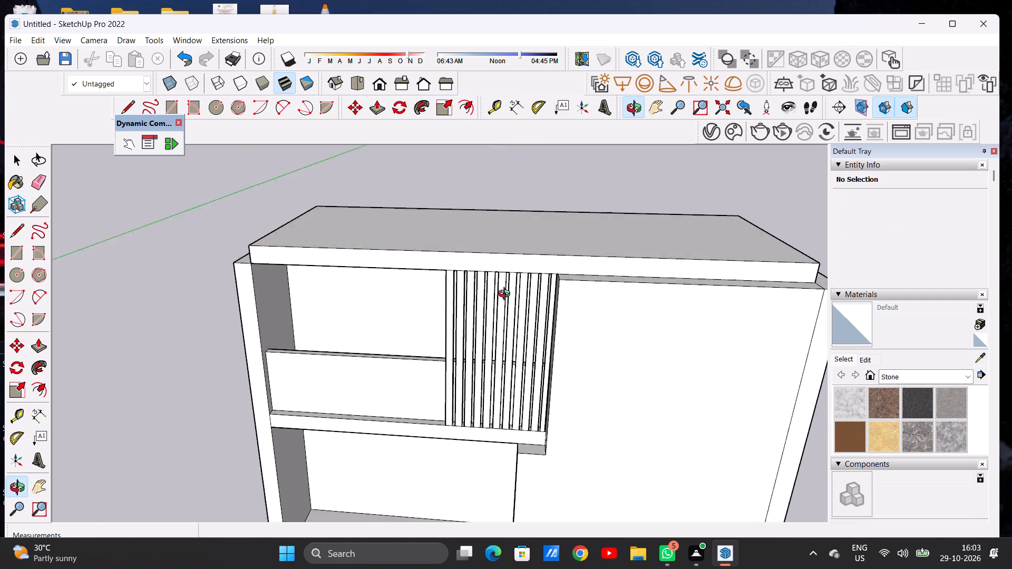
middle_drag(507, 295, 543, 232)
scroll(456, 295, up, 16)
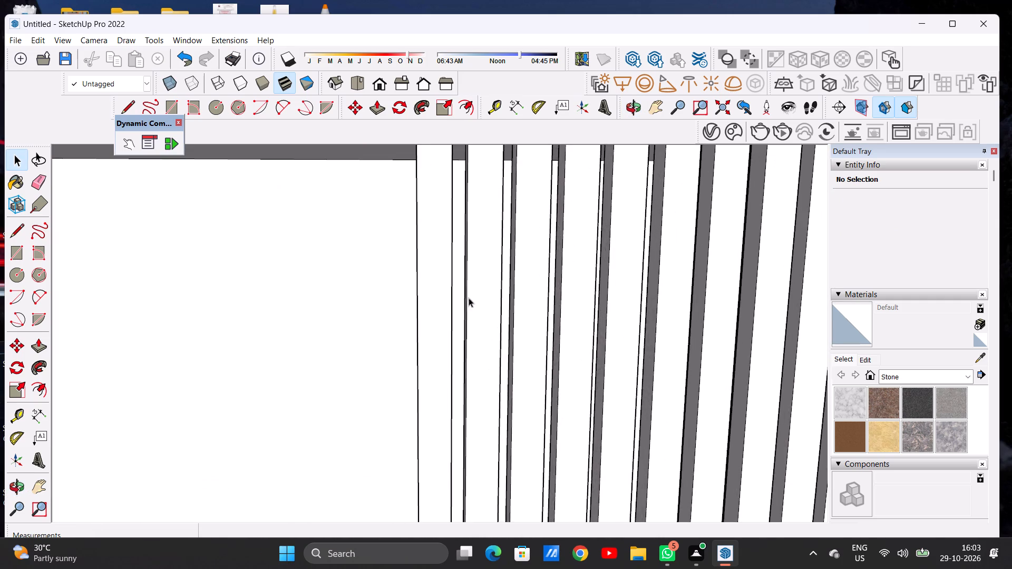
middle_drag(460, 304, 438, 290)
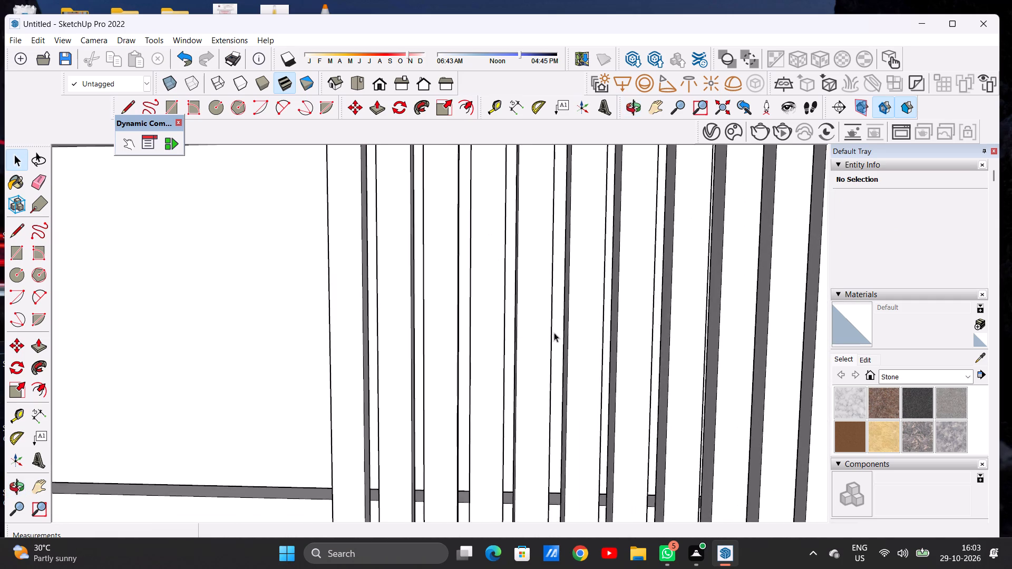
scroll(556, 337, down, 6)
scroll(558, 339, up, 1)
scroll(559, 340, down, 19)
scroll(608, 370, up, 13)
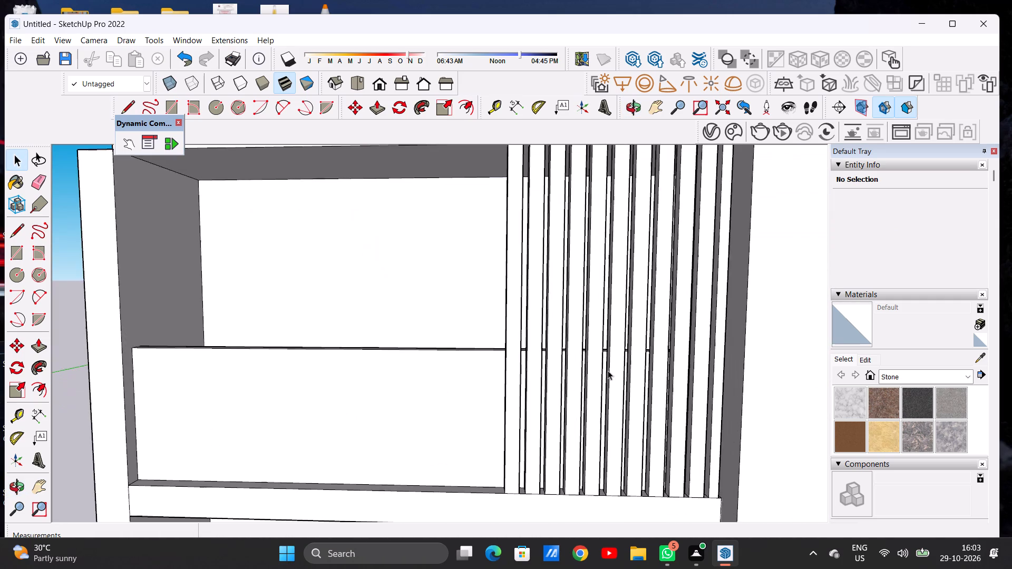
middle_drag(614, 374, 566, 332)
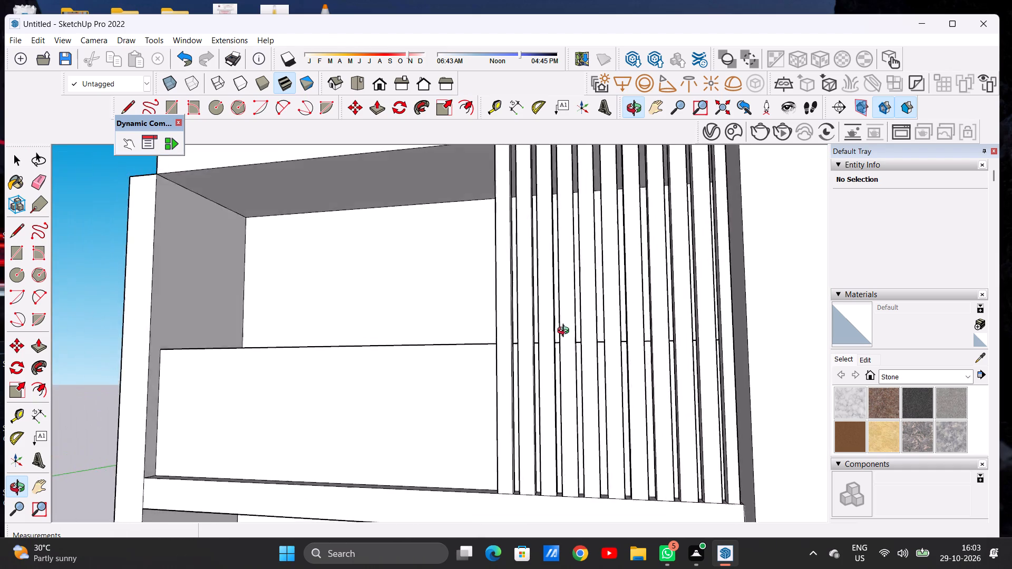
middle_drag(566, 332, 614, 355)
scroll(625, 366, down, 12)
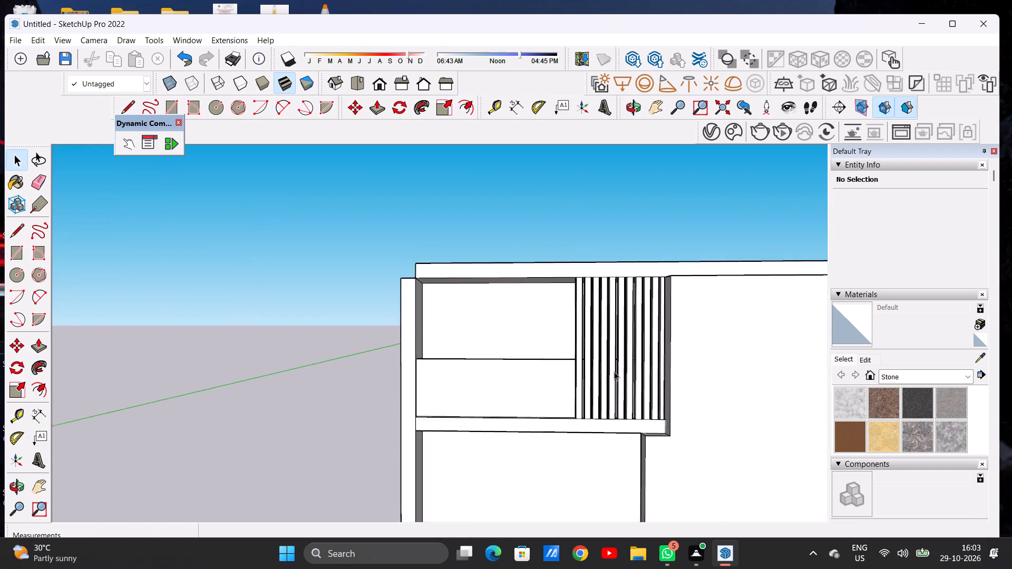
scroll(614, 371, down, 14)
scroll(596, 364, up, 8)
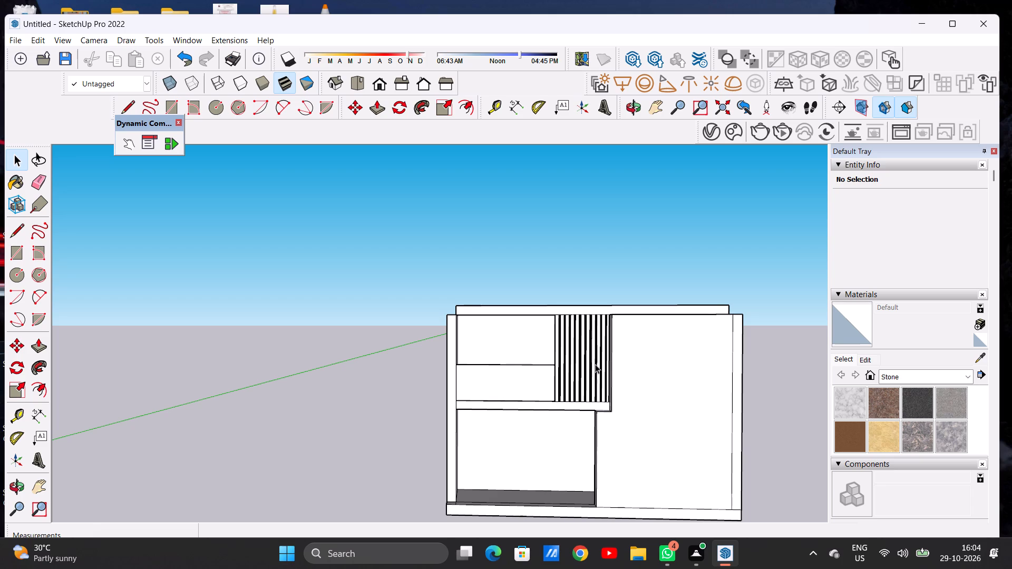
scroll(557, 367, down, 10)
scroll(630, 366, up, 10)
middle_drag(533, 366, 529, 372)
scroll(507, 360, up, 2)
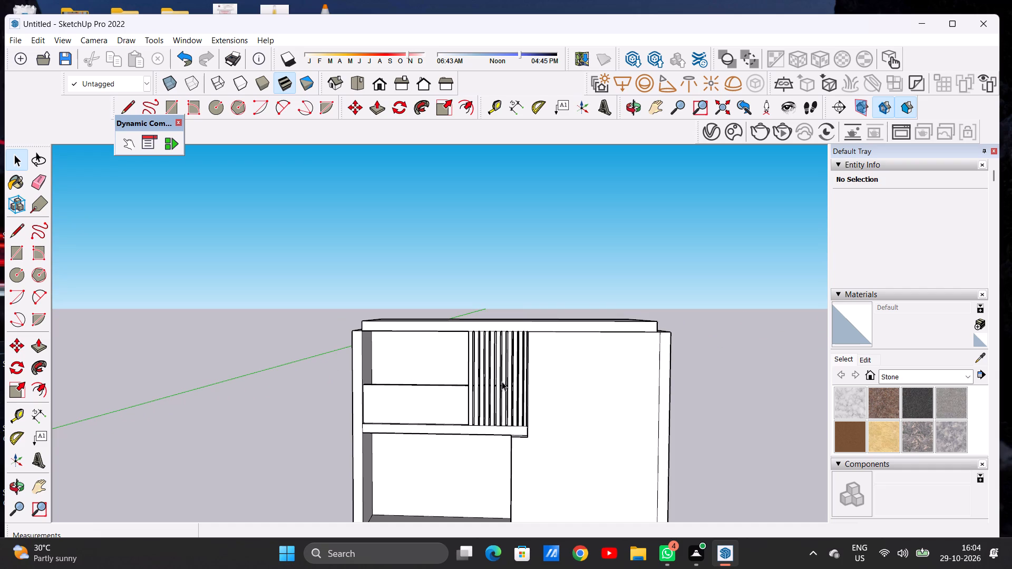
scroll(486, 387, down, 7)
middle_drag(445, 385, 567, 386)
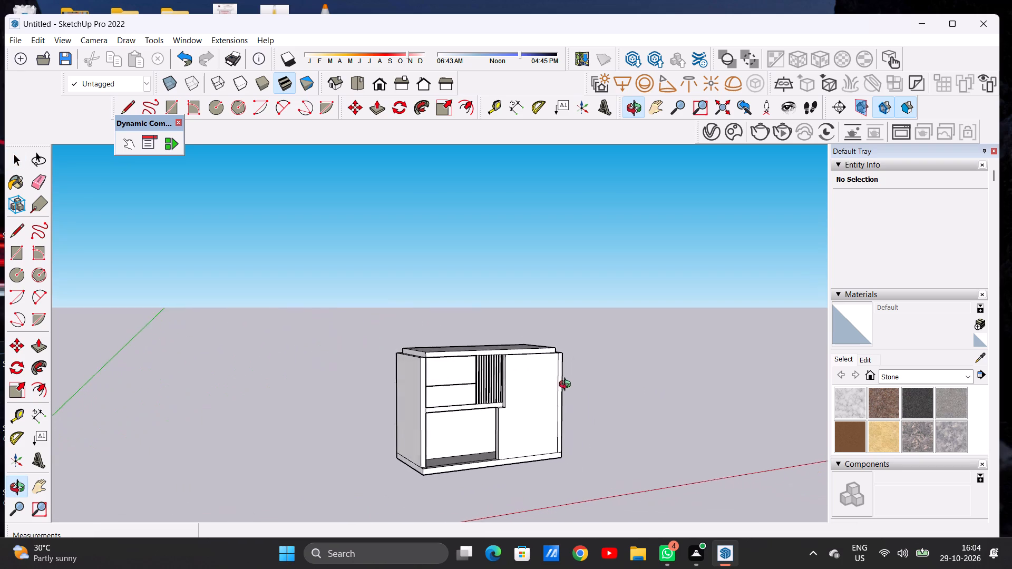
middle_drag(567, 386, 468, 393)
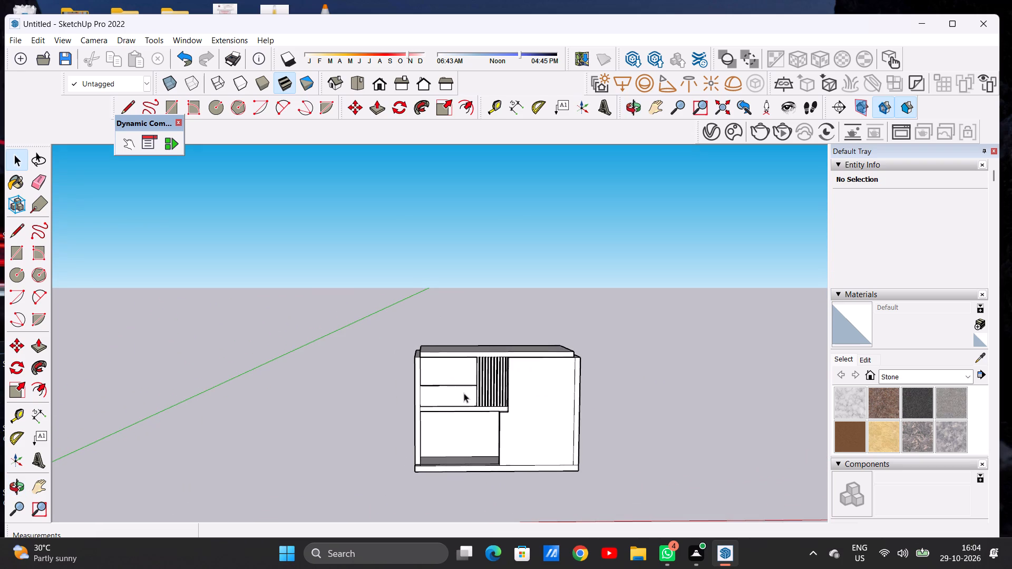
scroll(510, 382, up, 7)
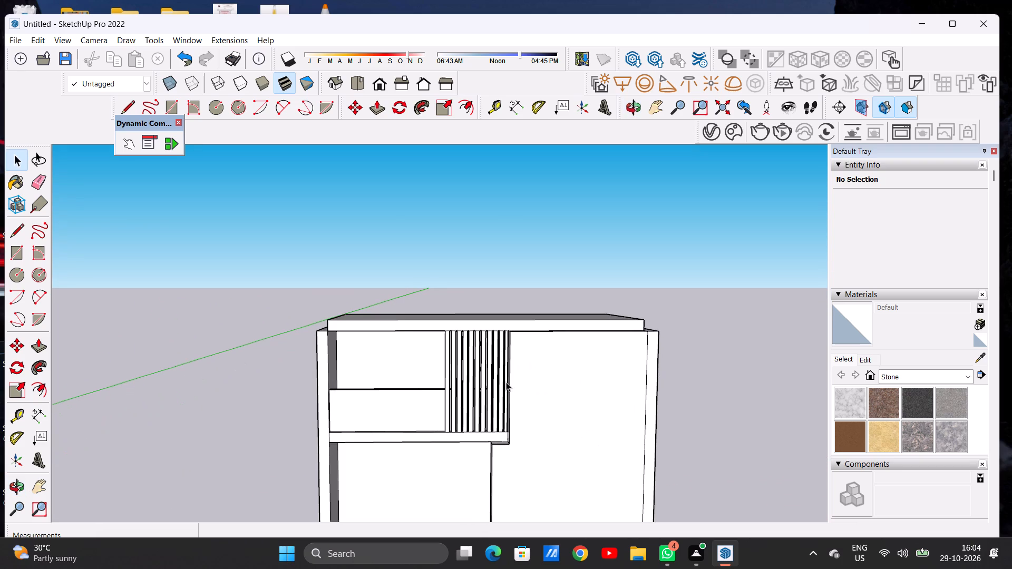
middle_drag(501, 382, 319, 484)
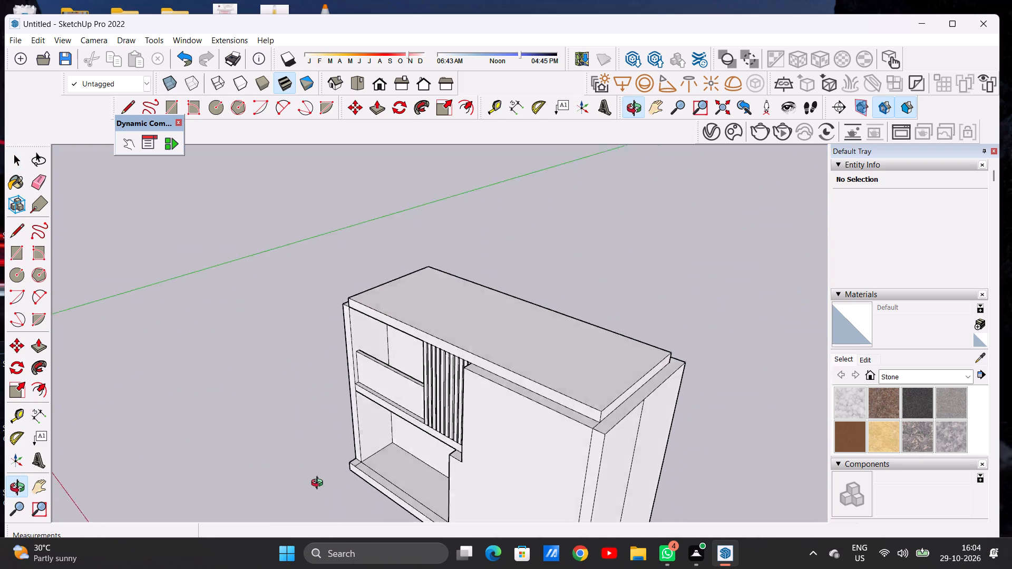
middle_drag(319, 484, 500, 368)
scroll(511, 404, down, 3)
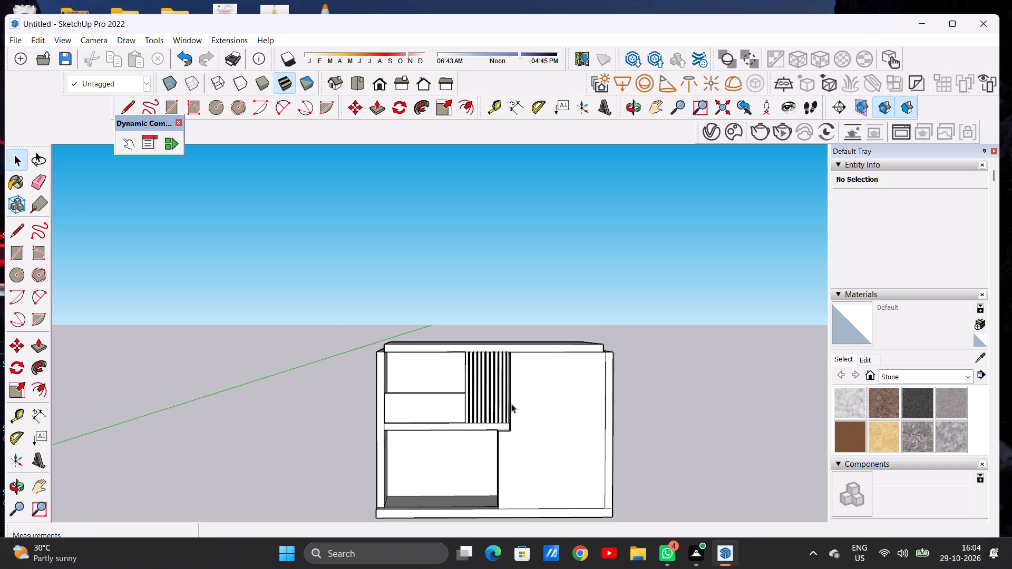
scroll(511, 404, down, 2)
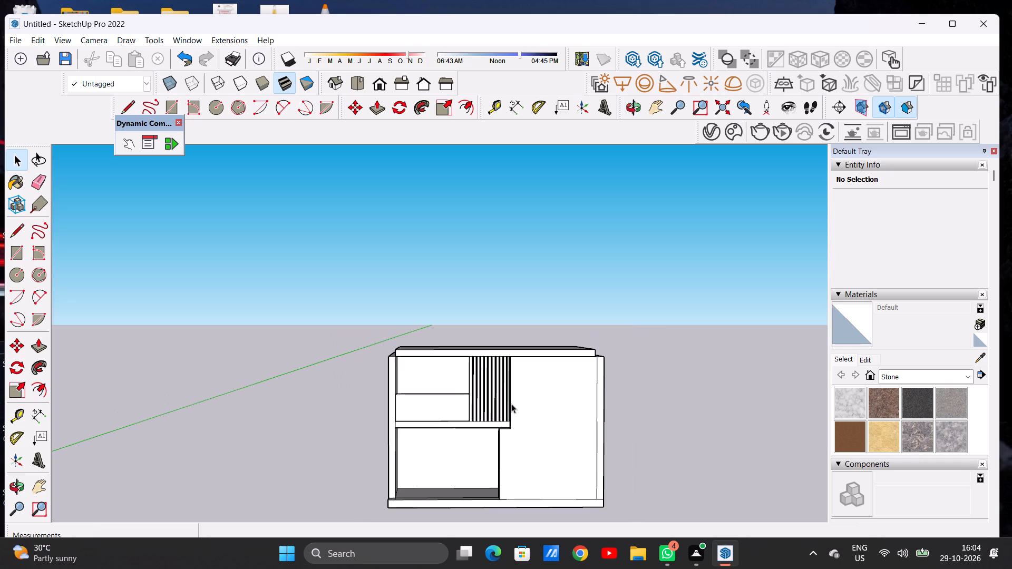
scroll(511, 404, down, 3)
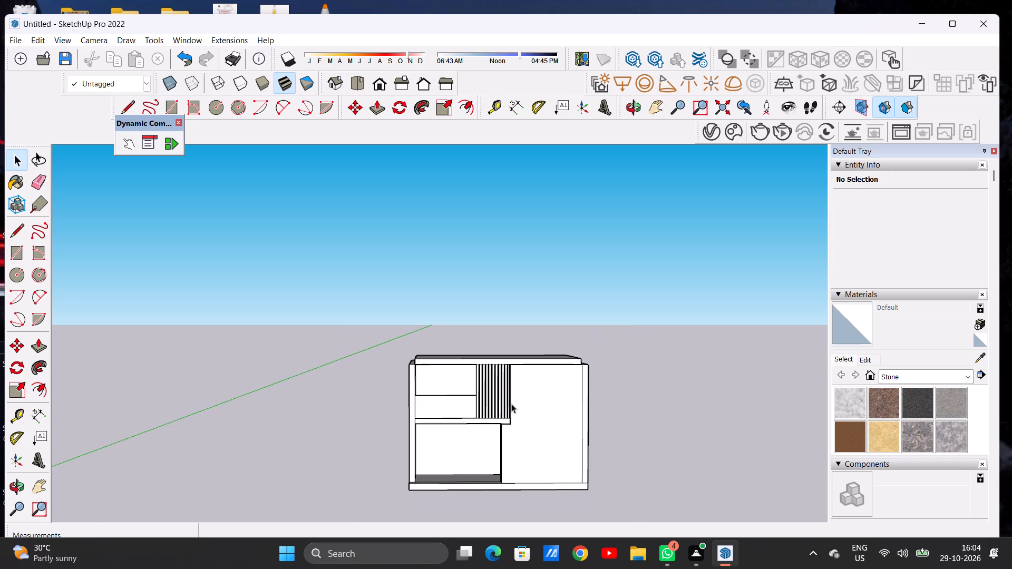
middle_drag(485, 395, 462, 506)
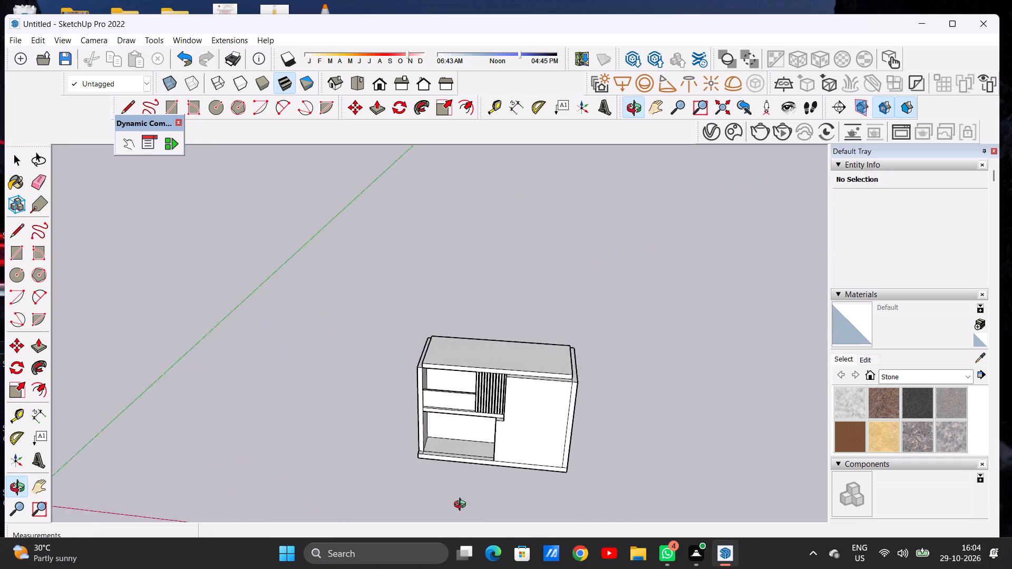
Examine the building's front, roof slab and balcony posts from several angles and distances.
middle_drag(462, 506, 561, 488)
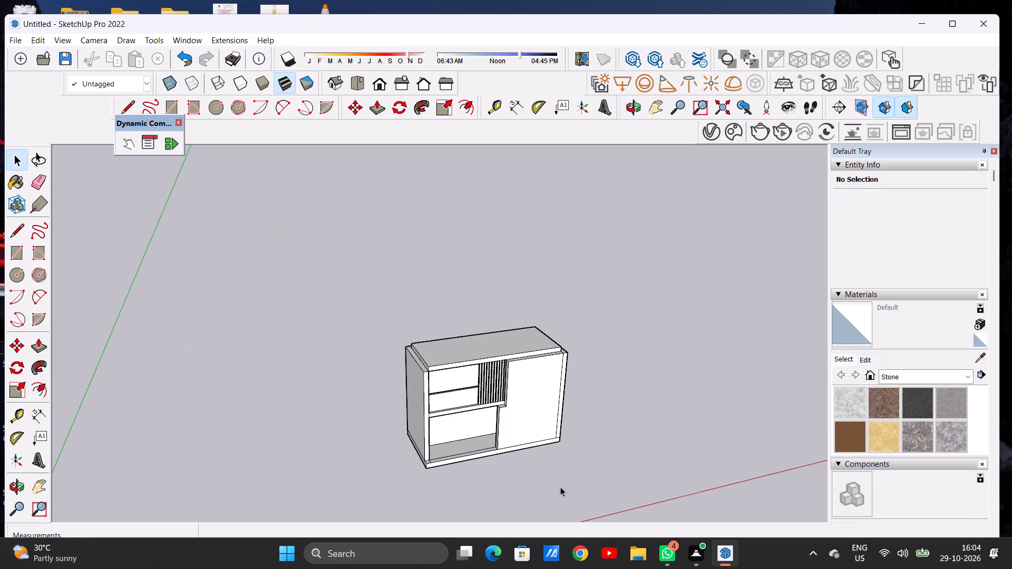
scroll(547, 493, down, 3)
middle_drag(519, 417, 482, 416)
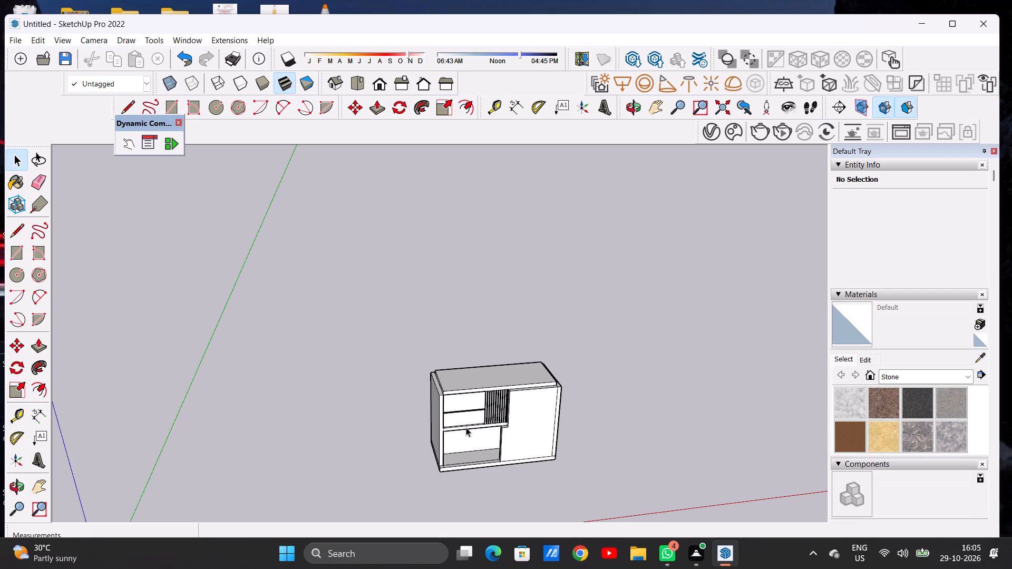
scroll(470, 421, down, 6)
middle_drag(470, 418, 418, 403)
scroll(490, 409, up, 16)
scroll(455, 414, down, 1)
scroll(455, 414, up, 5)
scroll(490, 417, down, 6)
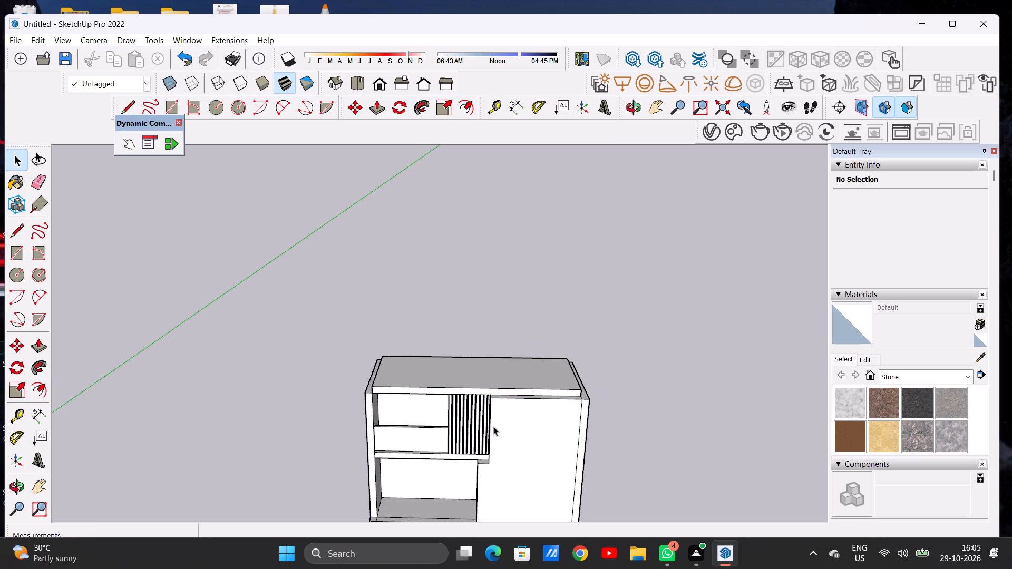
Push/Pull the connected top face of the back and side walls up 15' to start another storey.
middle_drag(517, 424, 510, 446)
scroll(557, 403, up, 4)
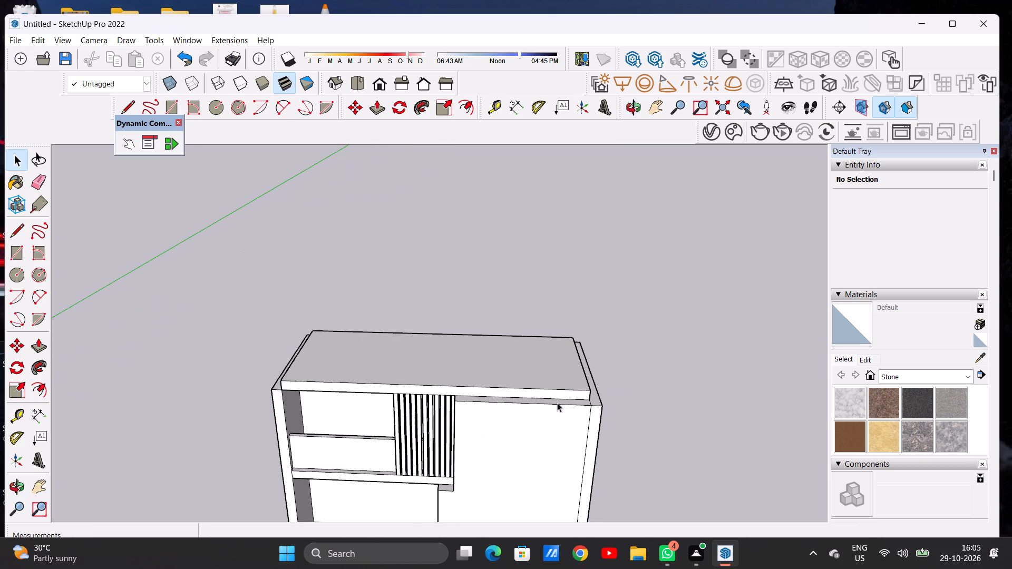
key(p)
scroll(600, 395, up, 5)
click(589, 398)
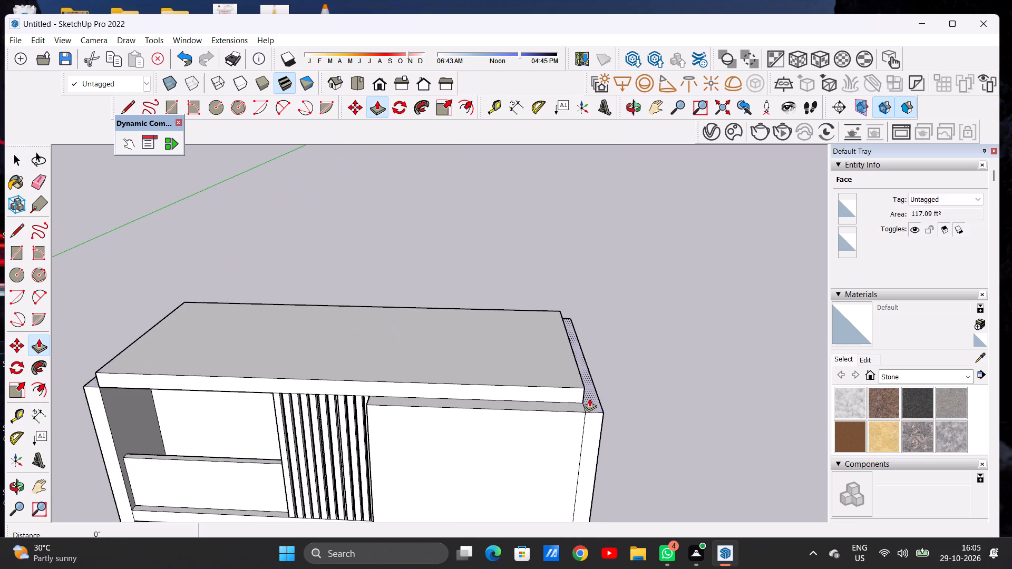
scroll(604, 378, down, 6)
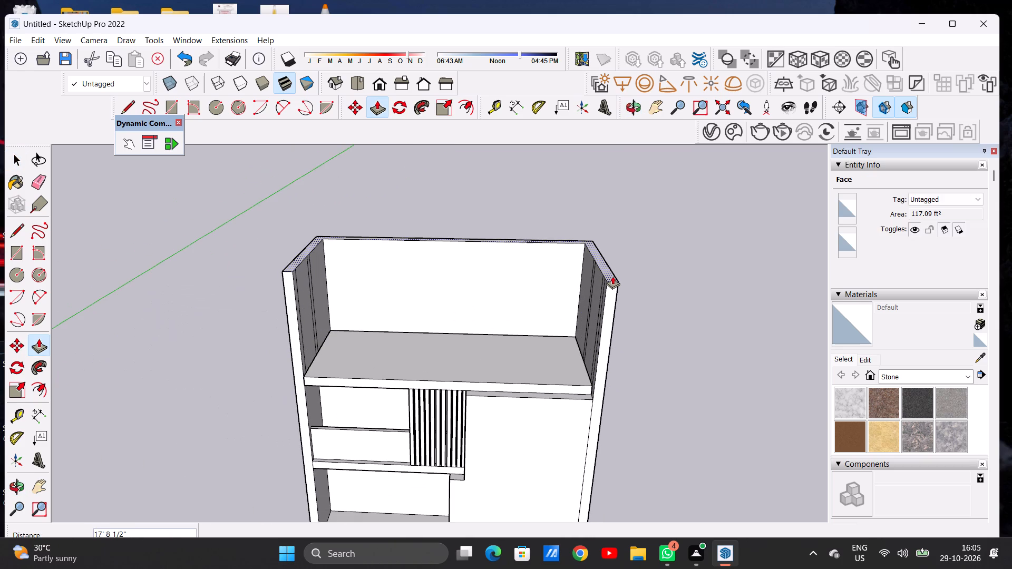
key(1)
key(5)
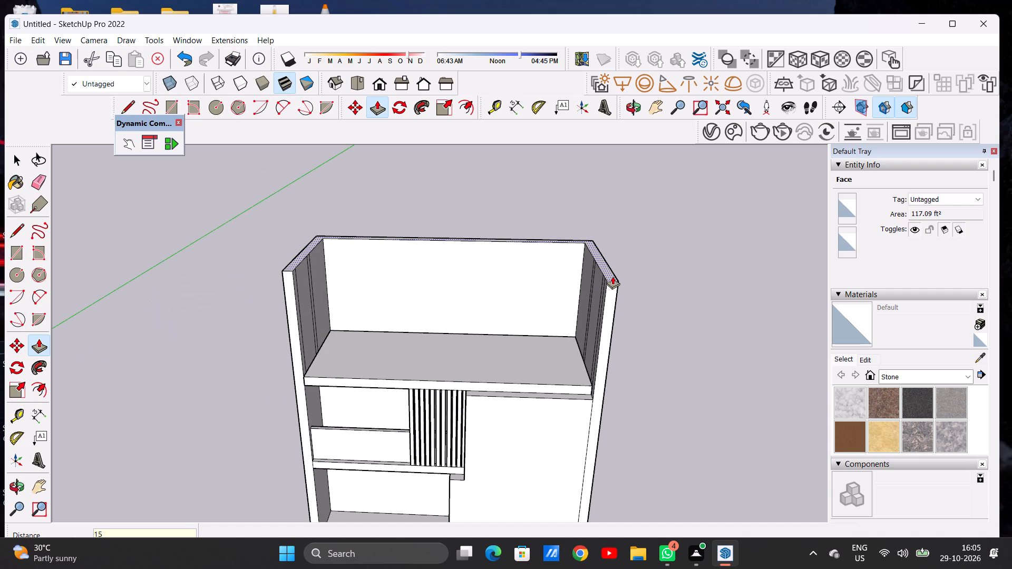
key(apostrophe)
key(Return)
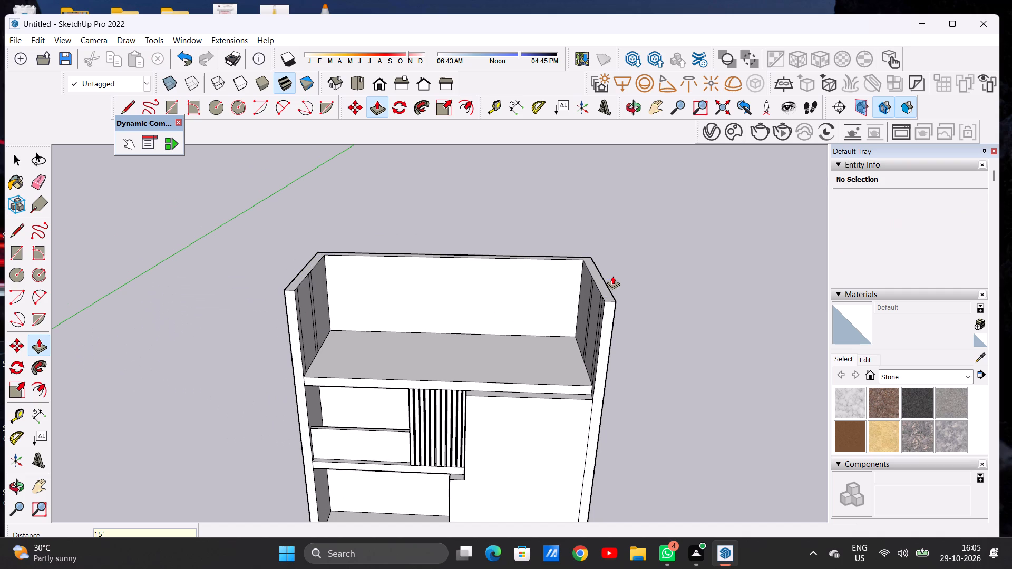
key(space)
Draw a line about 42' long across the upper slab between the side walls, joining the rear seams of the inner wall.
middle_drag(505, 300, 526, 359)
scroll(527, 351, up, 3)
key(l)
scroll(297, 338, up, 2)
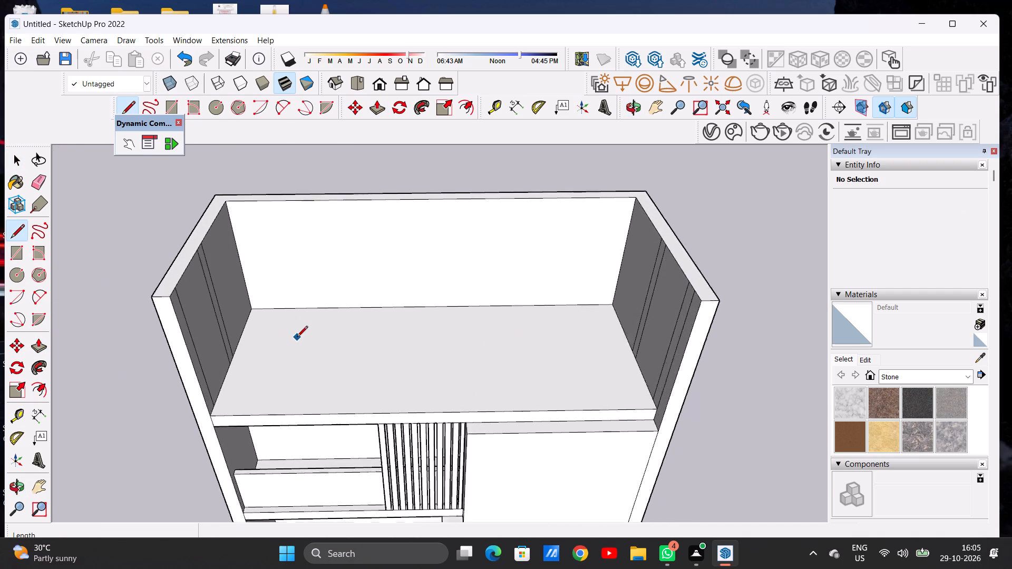
scroll(297, 338, up, 2)
click(220, 362)
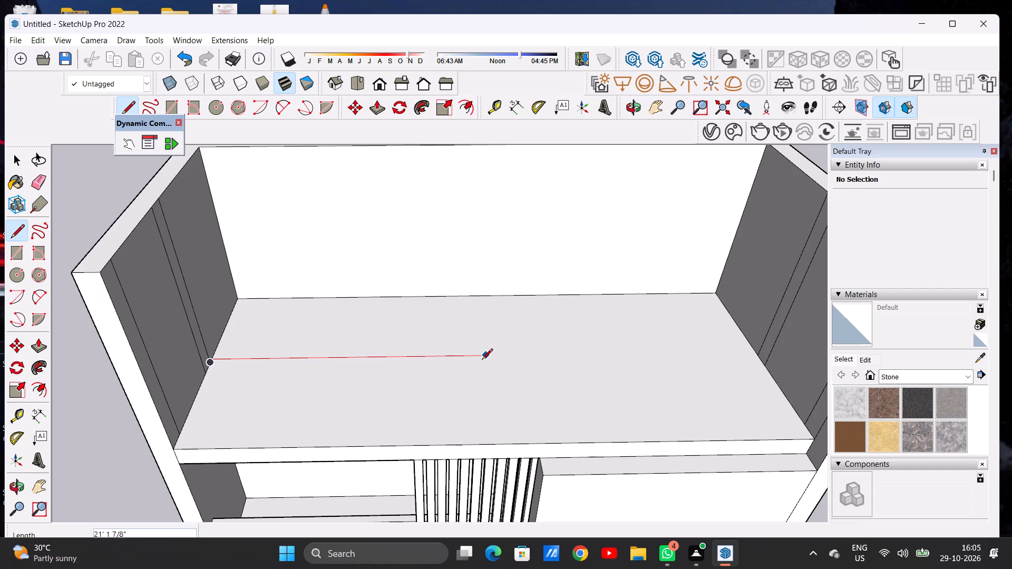
scroll(481, 360, down, 5)
scroll(603, 357, up, 7)
scroll(623, 355, down, 1)
scroll(623, 355, up, 2)
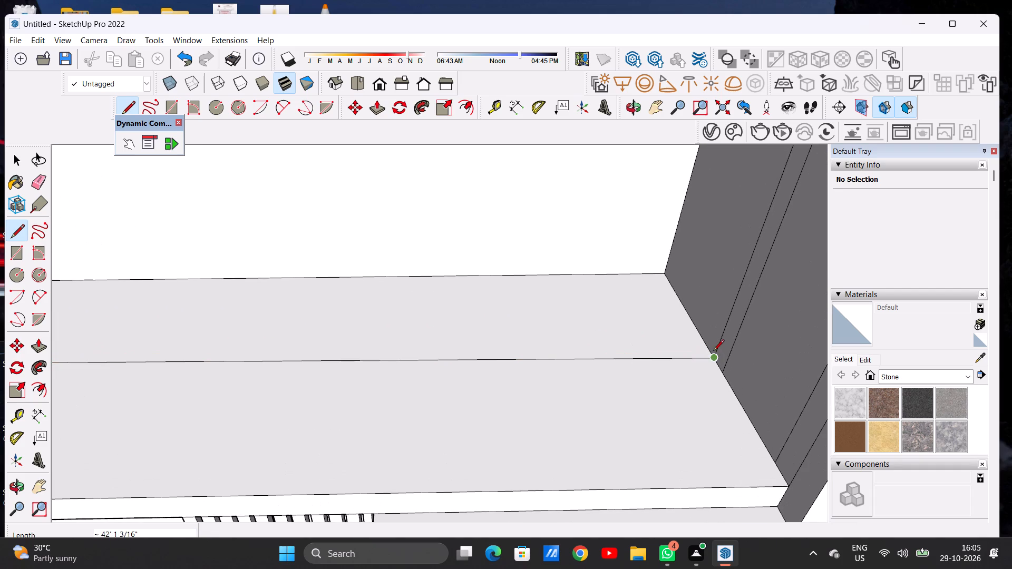
click(711, 349)
Draw a second, parallel line about 42' long across the upper slab at the adjacent seams, closing the partition strip.
click(723, 370)
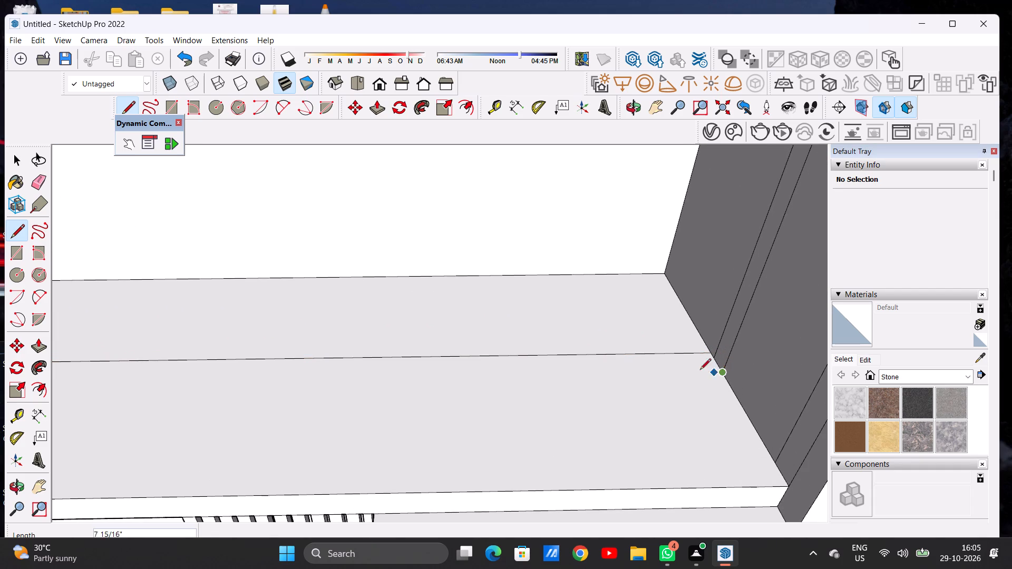
scroll(635, 358, down, 6)
scroll(678, 358, up, 1)
scroll(678, 358, down, 2)
scroll(307, 366, up, 5)
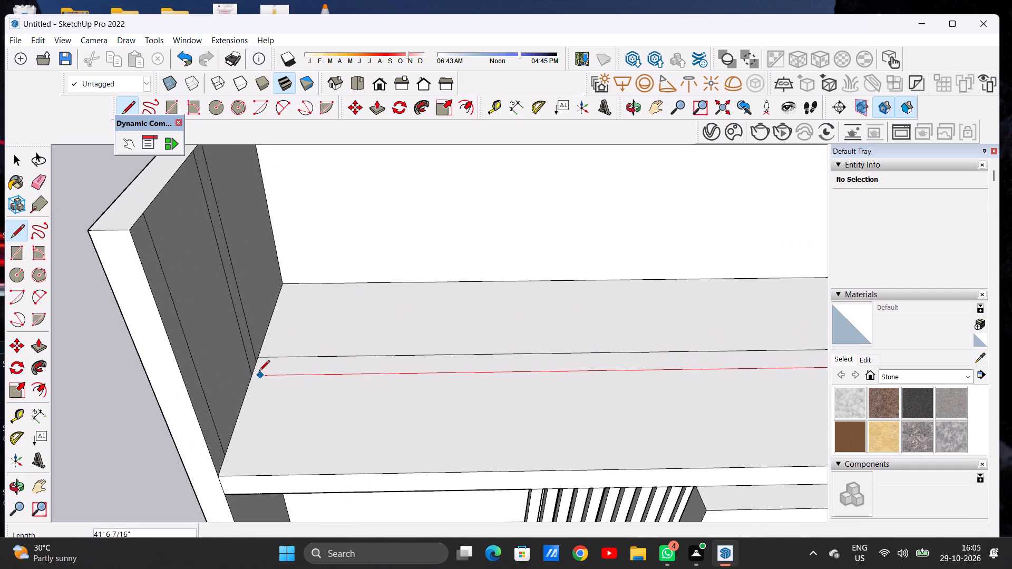
click(258, 372)
key(space)
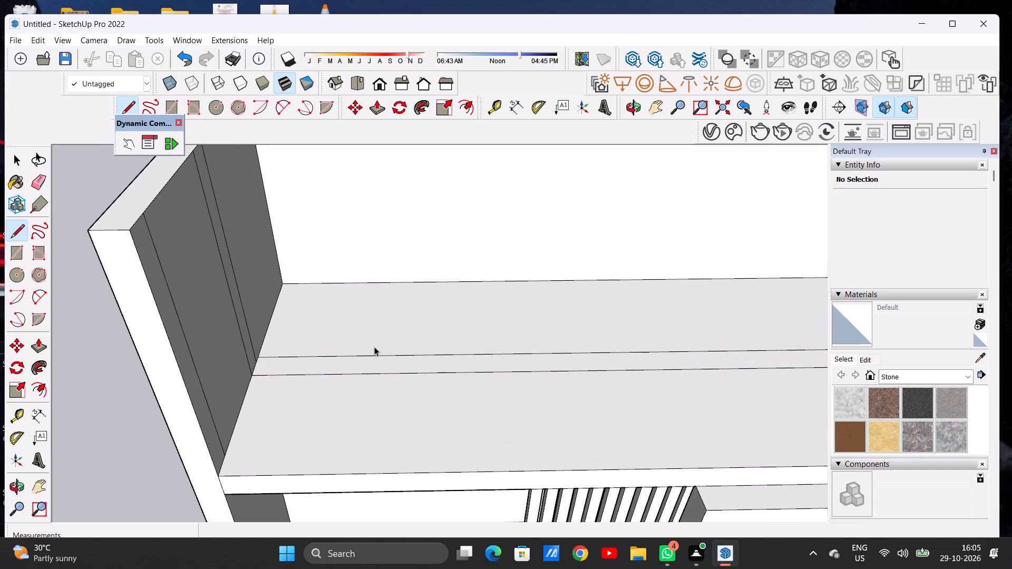
Push/Pull the narrow strip on the upper slab up 13' 6 11/16" to the side walls' top edge, forming a partition wall.
scroll(375, 346, down, 3)
scroll(375, 346, up, 1)
scroll(375, 346, down, 9)
scroll(460, 356, down, 1)
scroll(460, 356, up, 3)
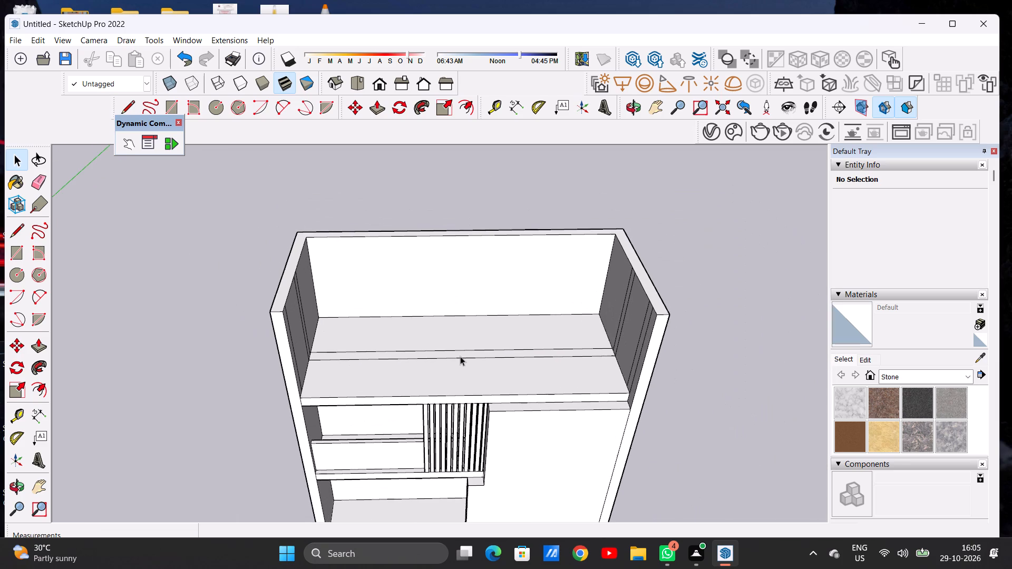
key(space)
key(p)
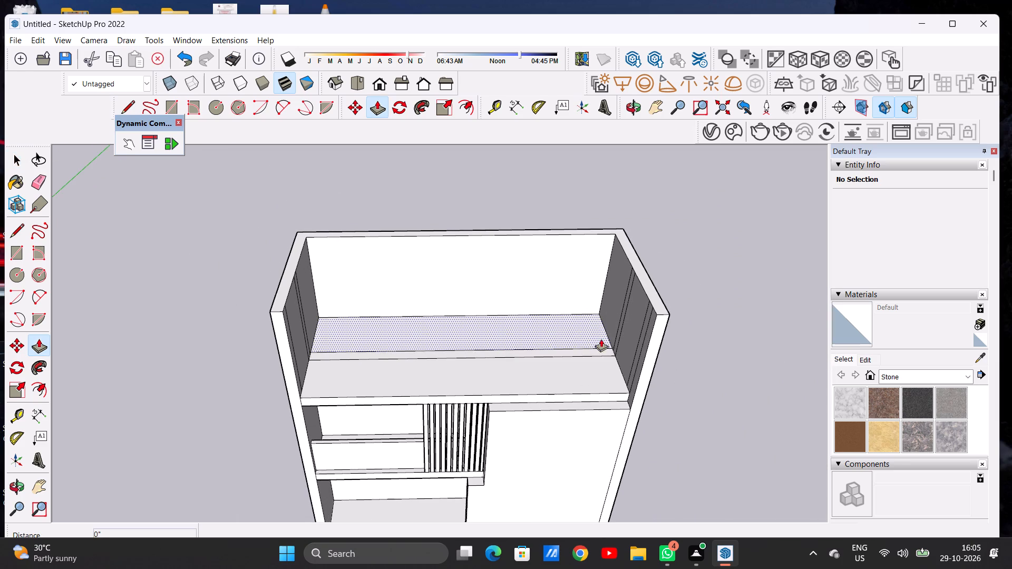
scroll(608, 339, up, 7)
scroll(611, 344, down, 1)
scroll(611, 344, up, 3)
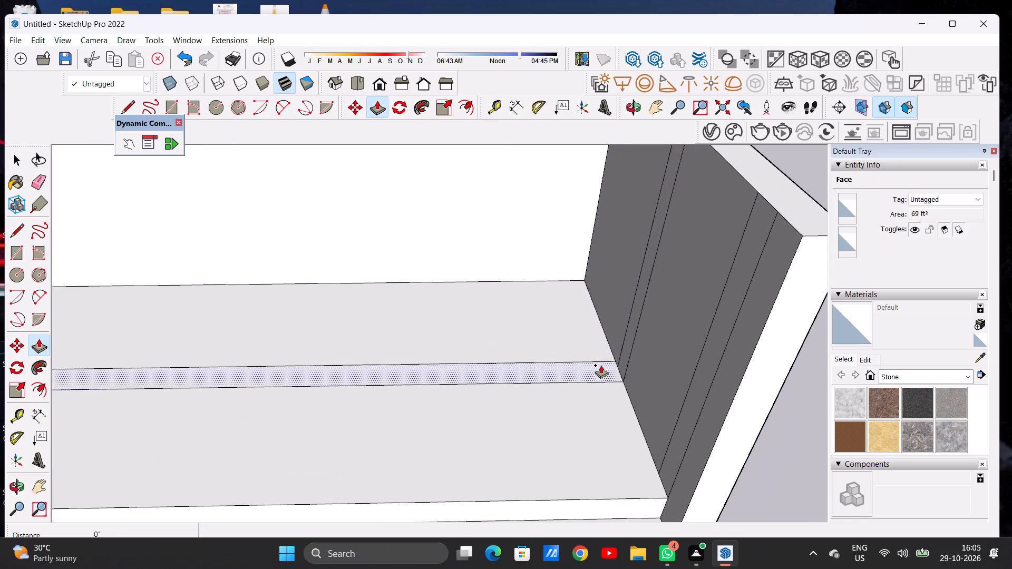
click(601, 365)
scroll(596, 317, down, 5)
scroll(604, 356, up, 1)
scroll(604, 356, down, 4)
scroll(641, 263, up, 3)
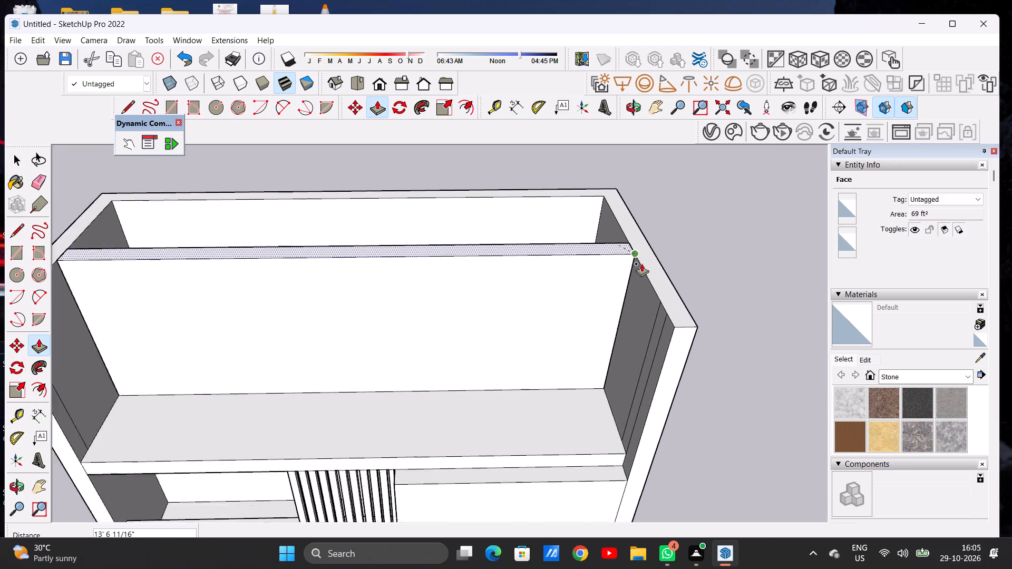
scroll(641, 263, up, 7)
click(629, 248)
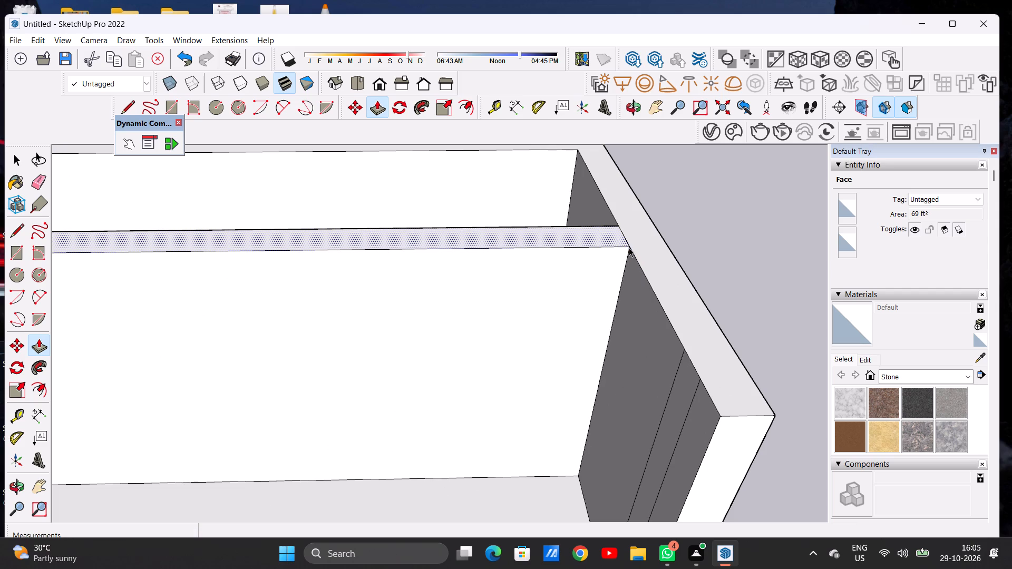
key(space)
Inspect the new upper storey, its partition wall and the building's front from low and high angles.
scroll(607, 324, down, 13)
scroll(658, 331, down, 3)
middle_drag(491, 339, 485, 290)
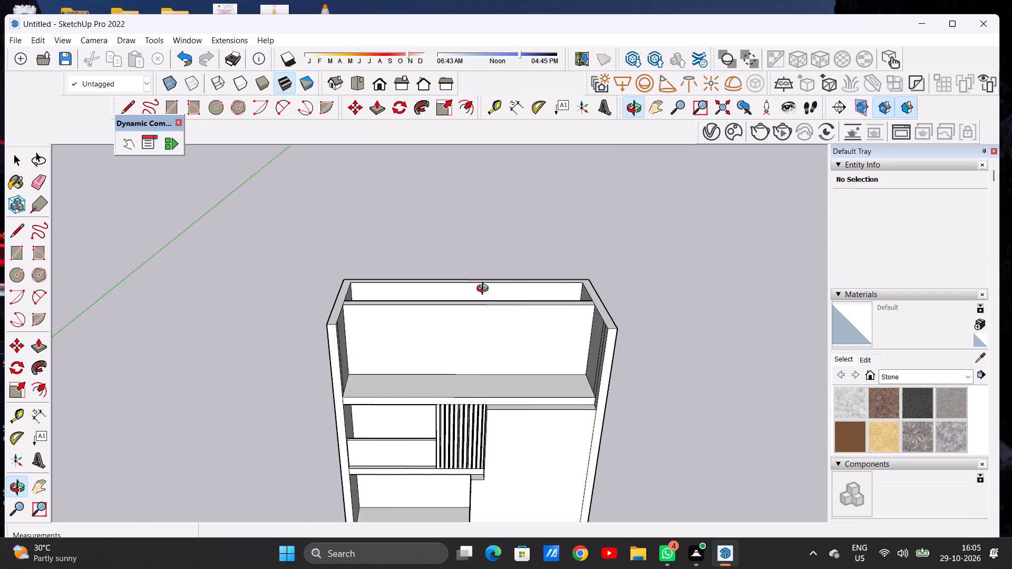
middle_drag(485, 290, 481, 279)
scroll(474, 303, up, 6)
middle_drag(470, 329, 476, 298)
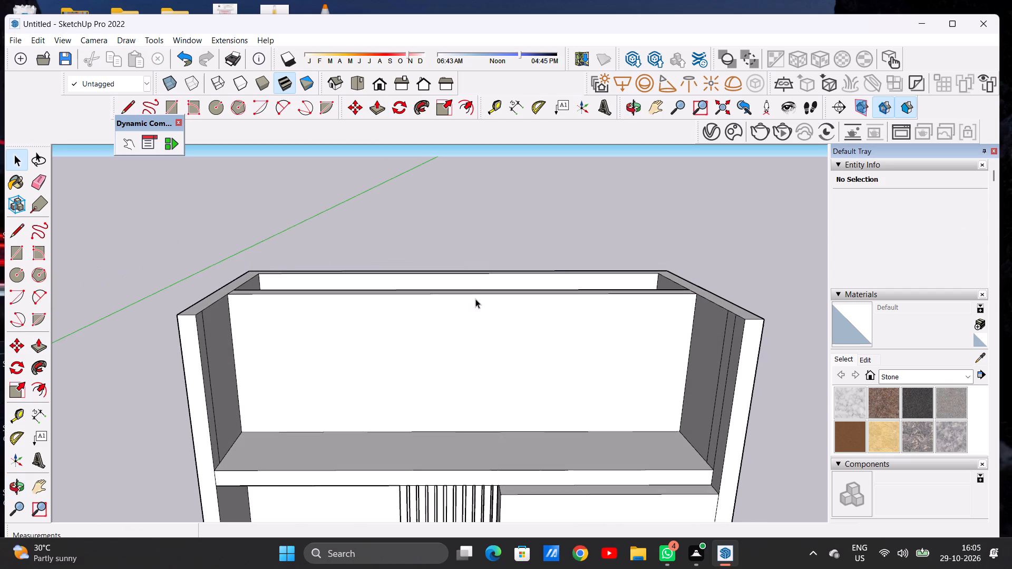
middle_drag(473, 319, 480, 274)
middle_drag(480, 273, 482, 300)
scroll(480, 312, down, 6)
middle_drag(488, 323, 486, 472)
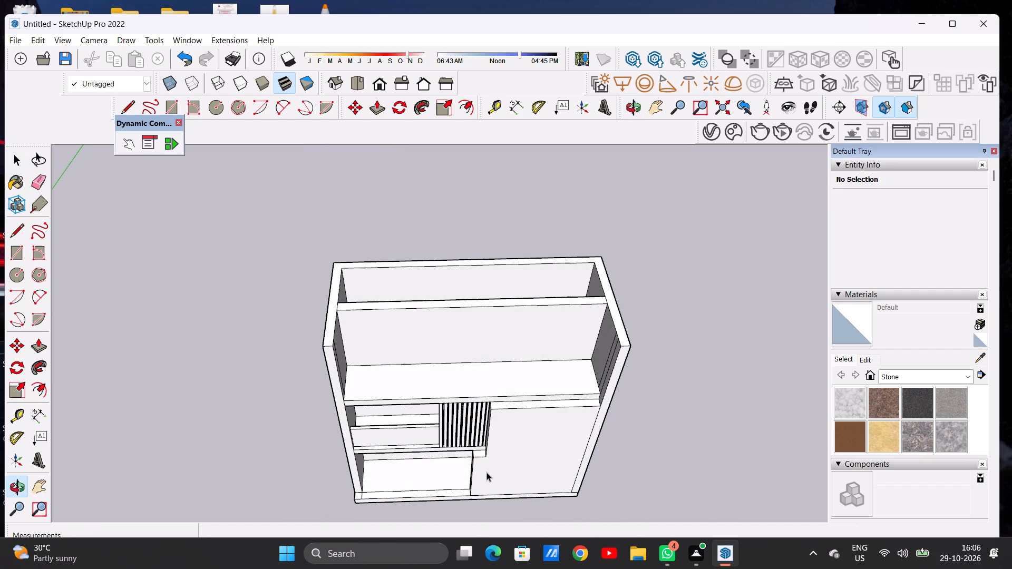
middle_click(475, 452)
scroll(475, 452, up, 1)
scroll(475, 422, down, 5)
scroll(465, 341, down, 4)
scroll(472, 351, up, 3)
scroll(472, 351, down, 1)
scroll(472, 351, up, 9)
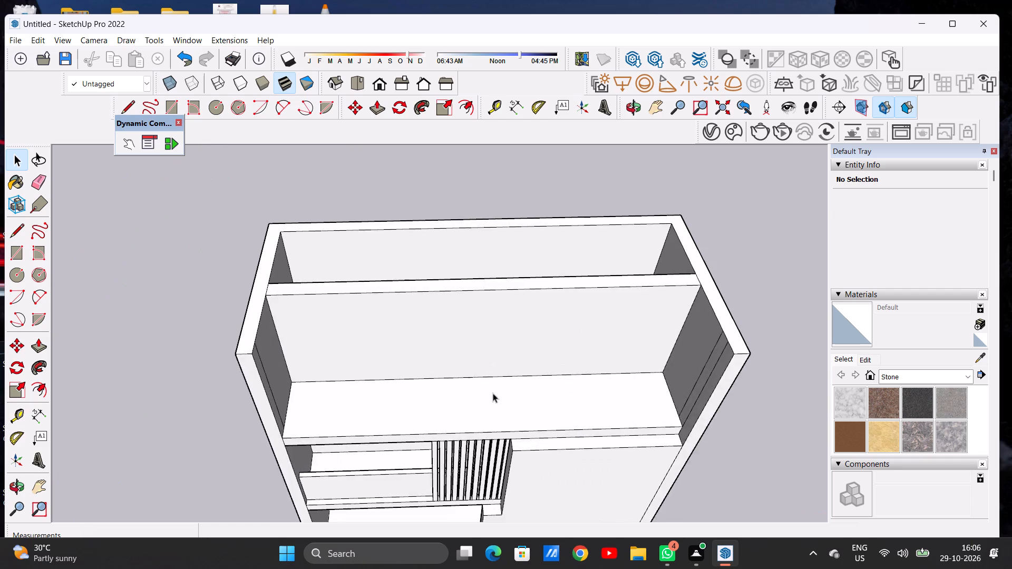
middle_drag(489, 396, 476, 393)
scroll(471, 385, down, 2)
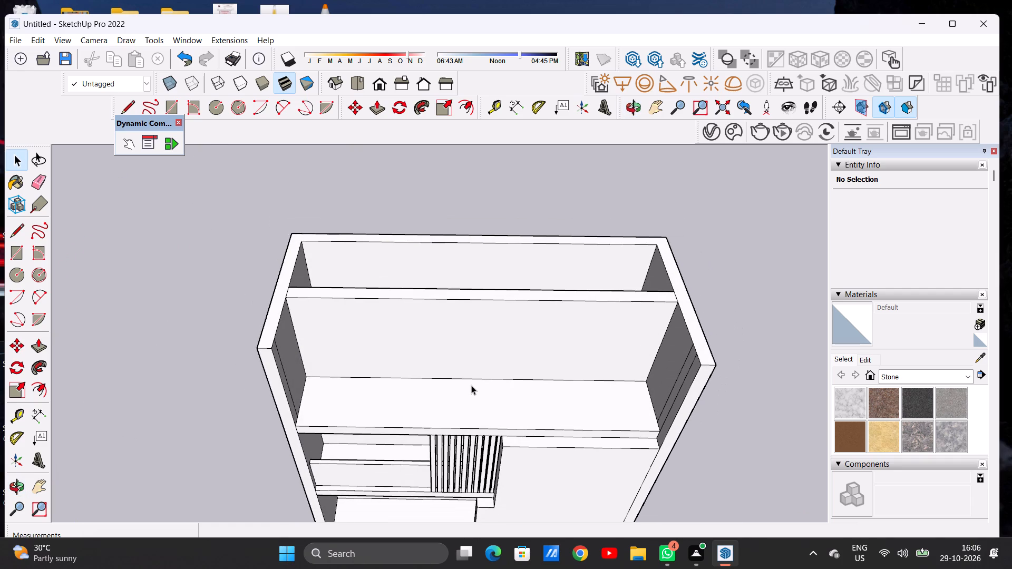
Push/Pull the top face of the front wall beside the balcony posts up 15', level with the side walls' tops.
key(p)
middle_drag(603, 414, 523, 385)
scroll(588, 495, up, 9)
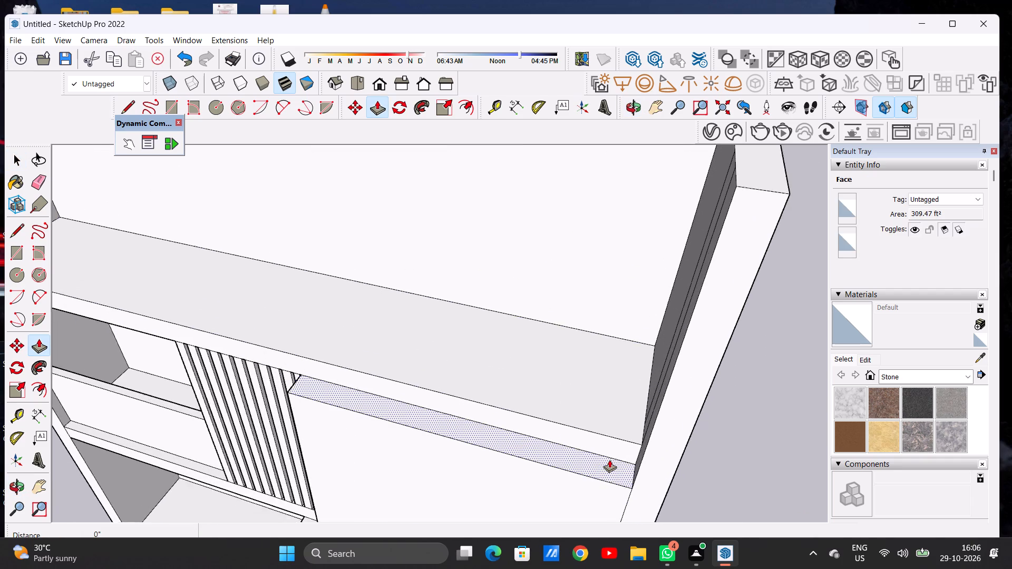
scroll(609, 459, up, 2)
click(609, 459)
scroll(635, 403, down, 15)
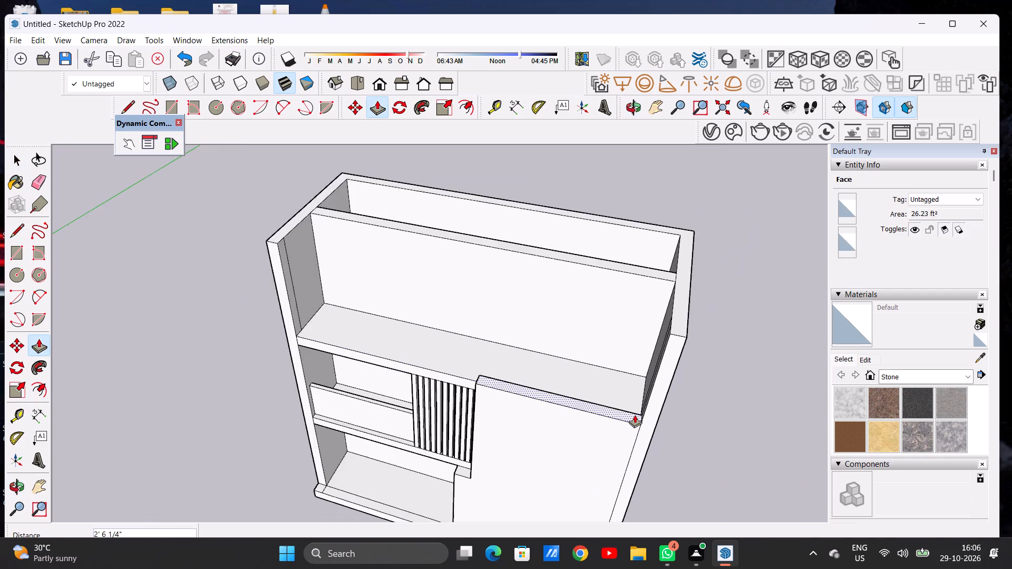
scroll(635, 415, down, 5)
scroll(668, 356, up, 1)
scroll(662, 359, down, 1)
scroll(659, 361, up, 1)
scroll(657, 364, down, 1)
scroll(657, 364, up, 11)
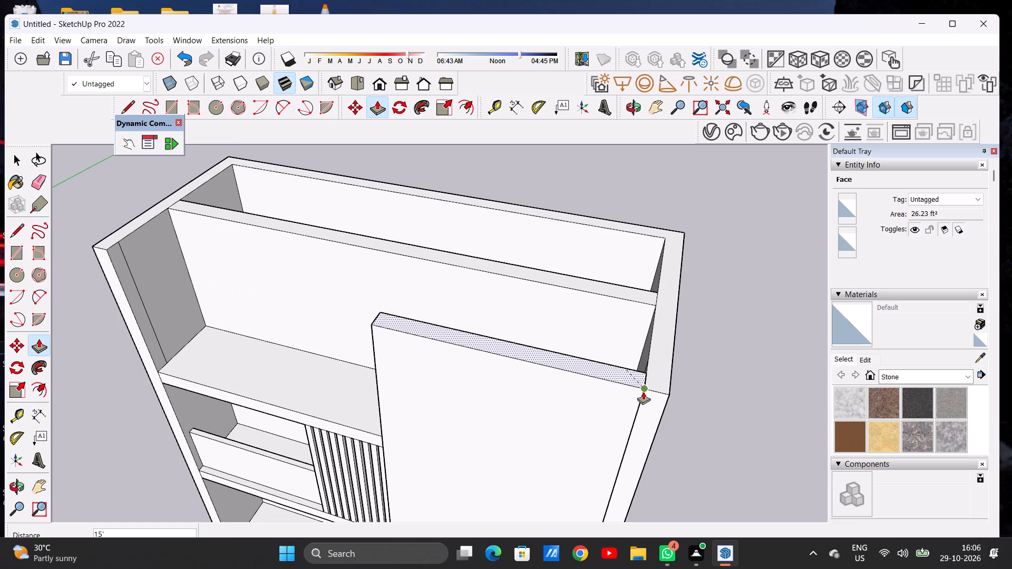
click(643, 389)
key(space)
Inspect the raised front wall, the open area above the balcony and the upper storey from the front, side and above.
scroll(616, 391, down, 6)
scroll(606, 405, up, 1)
scroll(606, 405, down, 9)
middle_drag(526, 417, 558, 387)
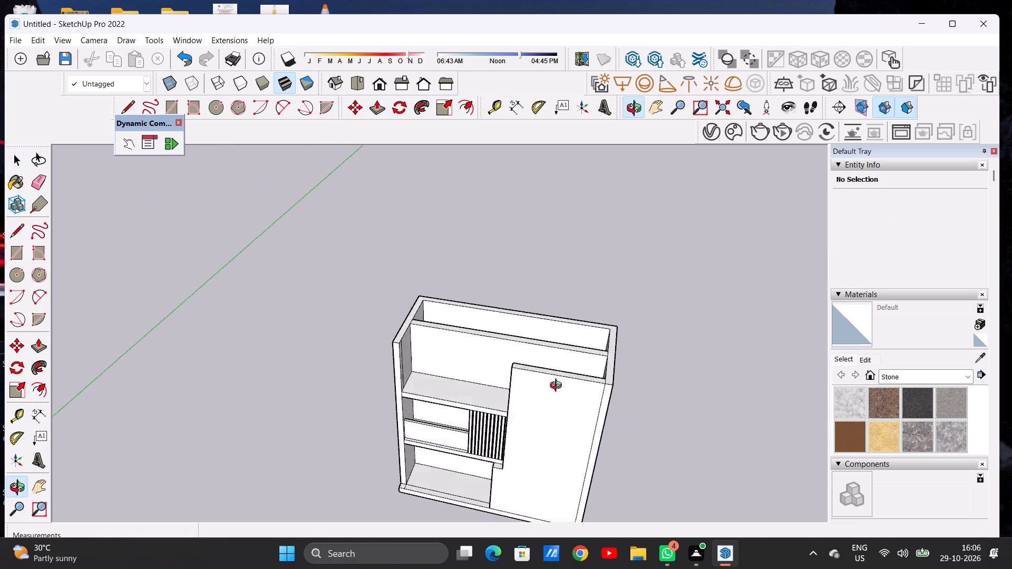
middle_drag(558, 387, 584, 305)
scroll(544, 347, down, 8)
middle_drag(480, 350, 479, 413)
scroll(504, 351, up, 3)
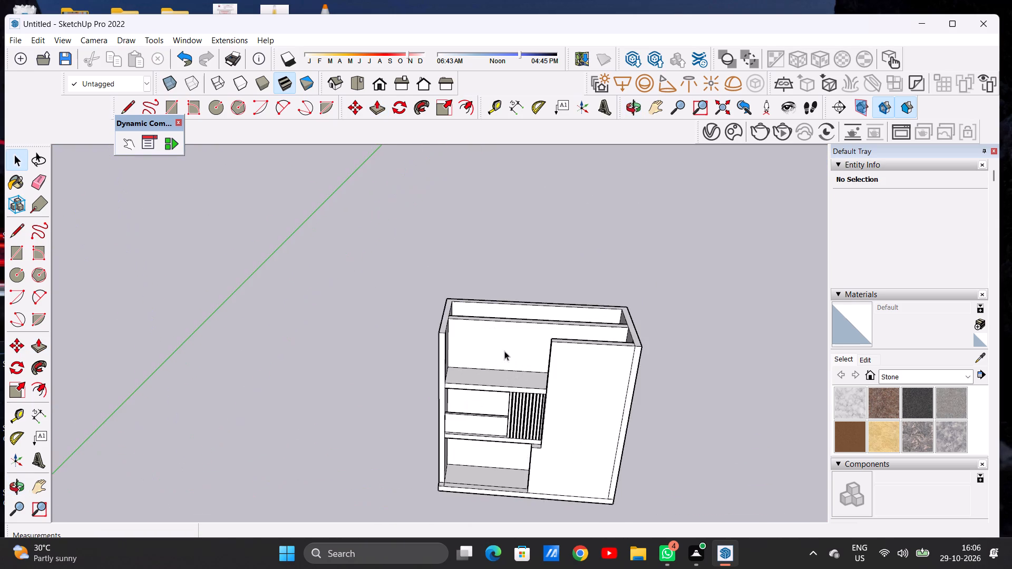
scroll(504, 351, up, 8)
middle_drag(480, 370, 488, 406)
middle_drag(490, 377, 524, 387)
scroll(553, 375, up, 7)
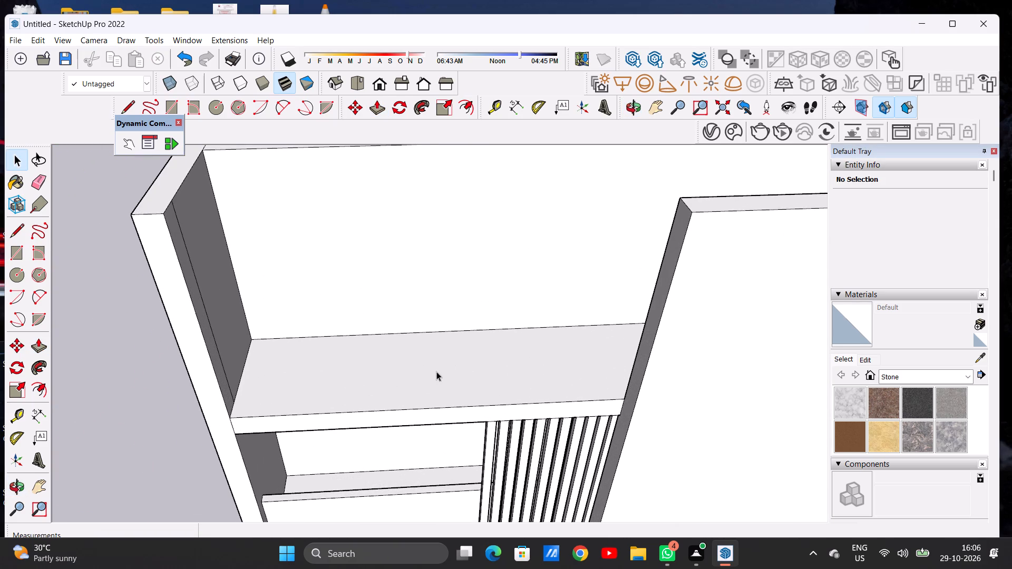
middle_drag(429, 399, 415, 434)
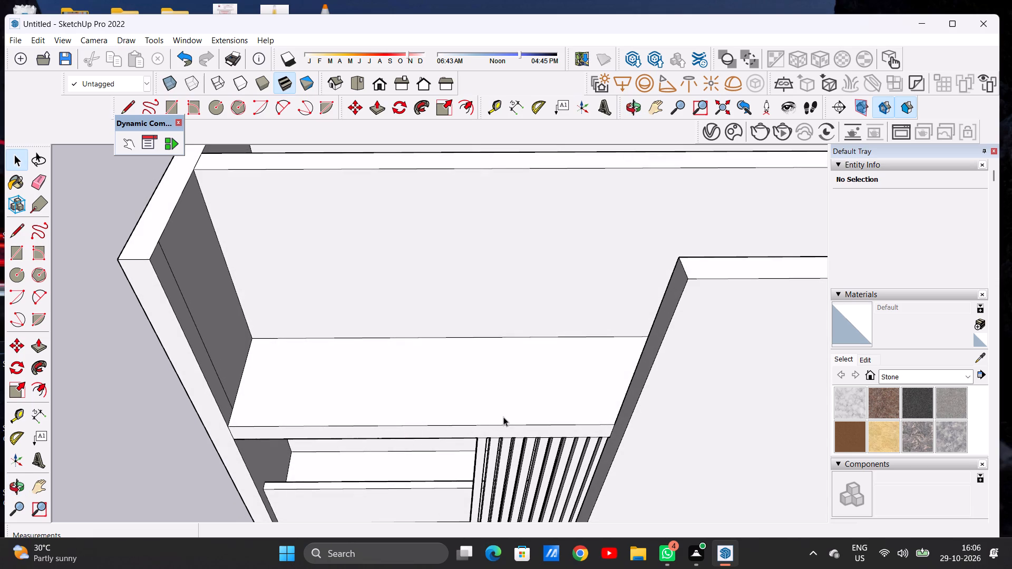
scroll(515, 368, down, 6)
middle_drag(508, 369, 746, 334)
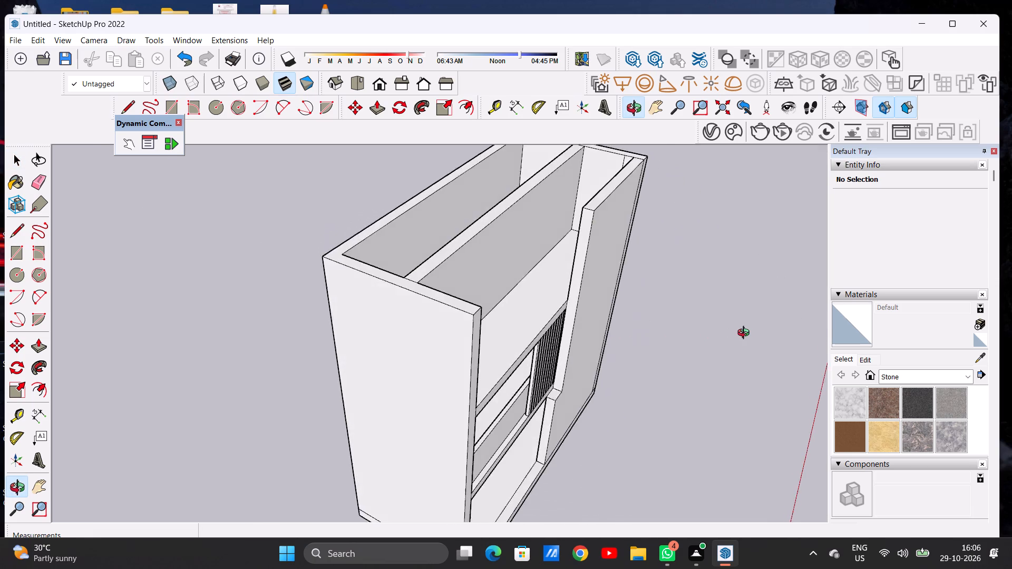
middle_drag(746, 334, 750, 335)
middle_drag(744, 337, 731, 394)
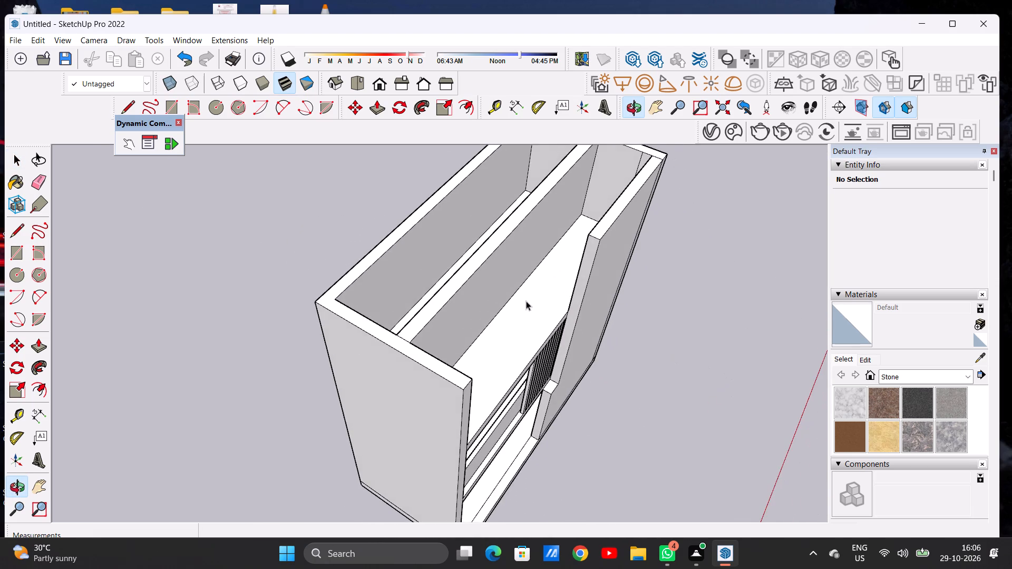
scroll(526, 299, up, 6)
middle_drag(529, 305, 458, 248)
scroll(501, 316, down, 3)
scroll(502, 316, up, 1)
scroll(502, 316, down, 2)
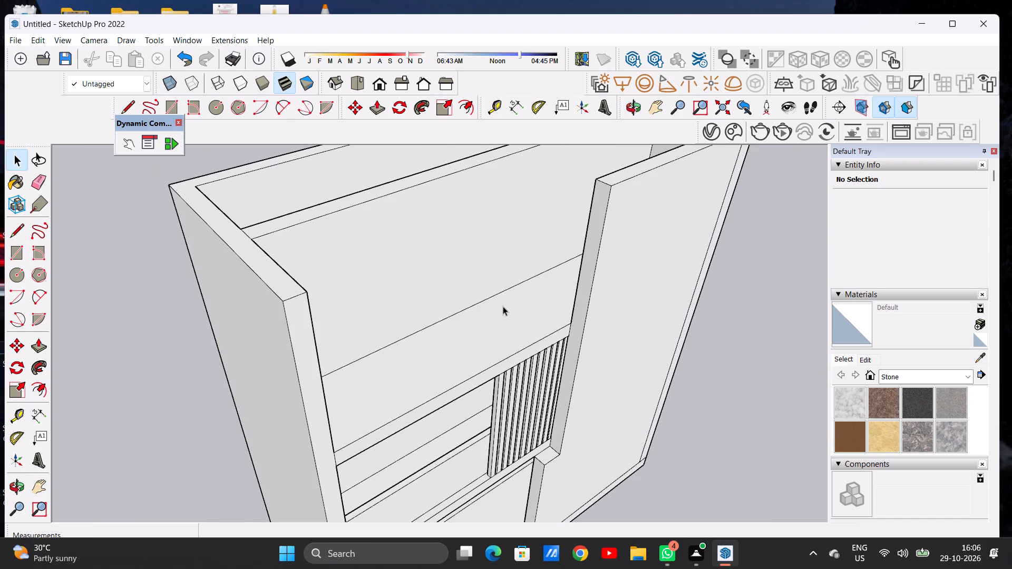
Push/Pull the inner face of the raised front wall inward by about 1' 2" to thicken the wall.
middle_drag(503, 306, 690, 334)
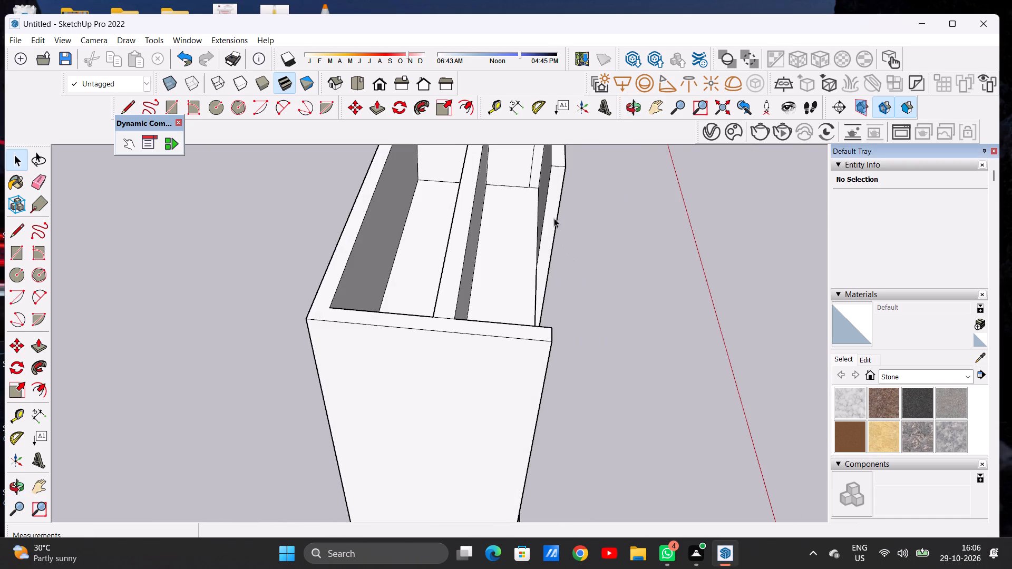
scroll(553, 201, up, 6)
key(p)
middle_drag(528, 231, 553, 227)
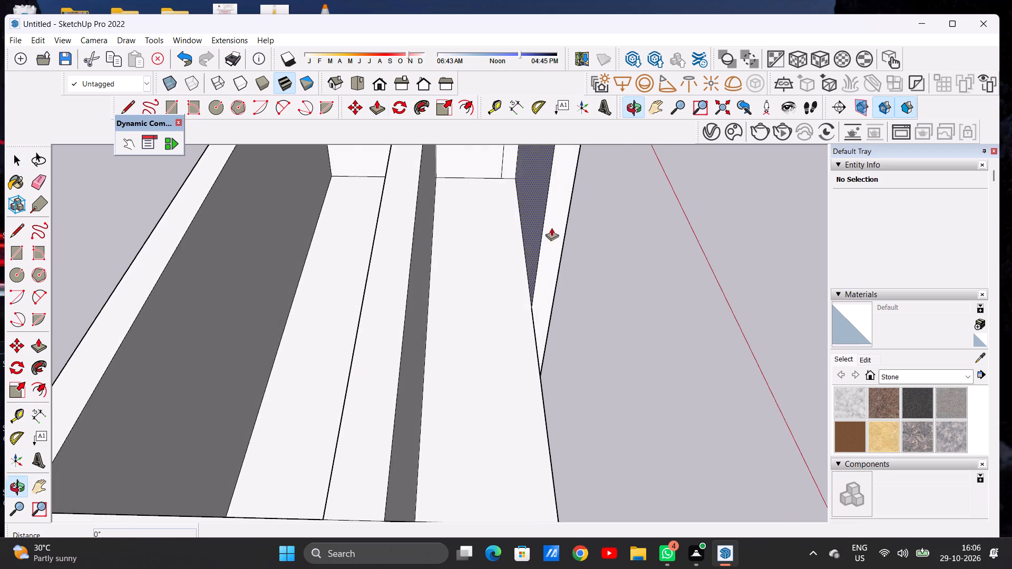
scroll(529, 232, up, 6)
click(534, 243)
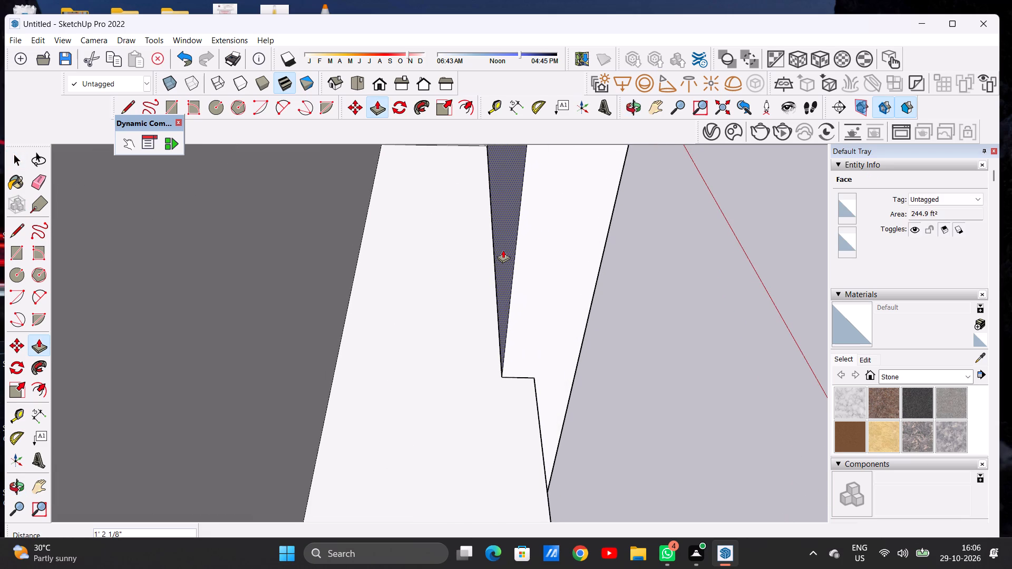
click(503, 248)
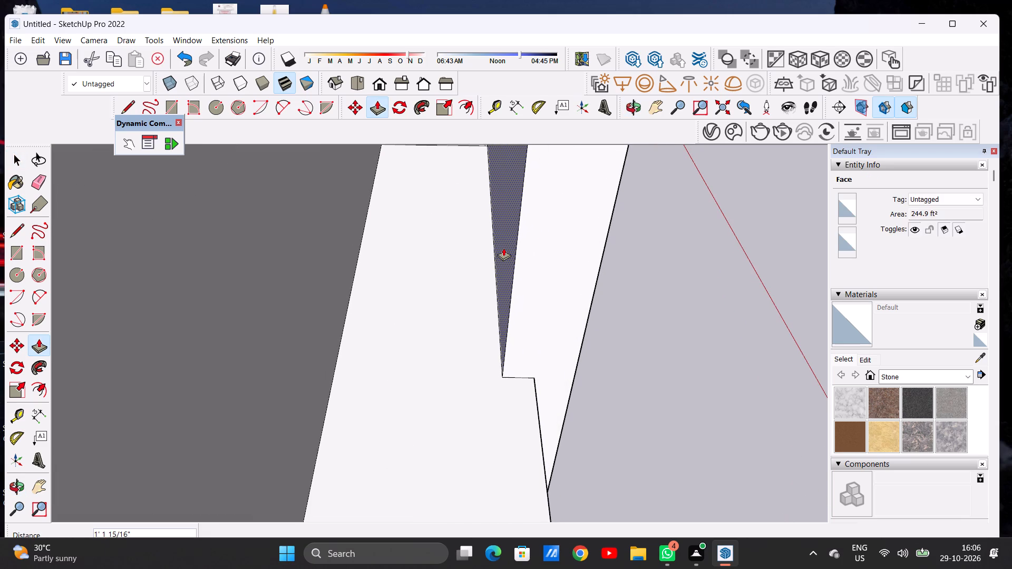
key(space)
Draw a line about 24' long across the open upper slab, from the thickened front wall's inner corner to the opposite side wall.
middle_drag(674, 316, 497, 311)
scroll(605, 332, down, 7)
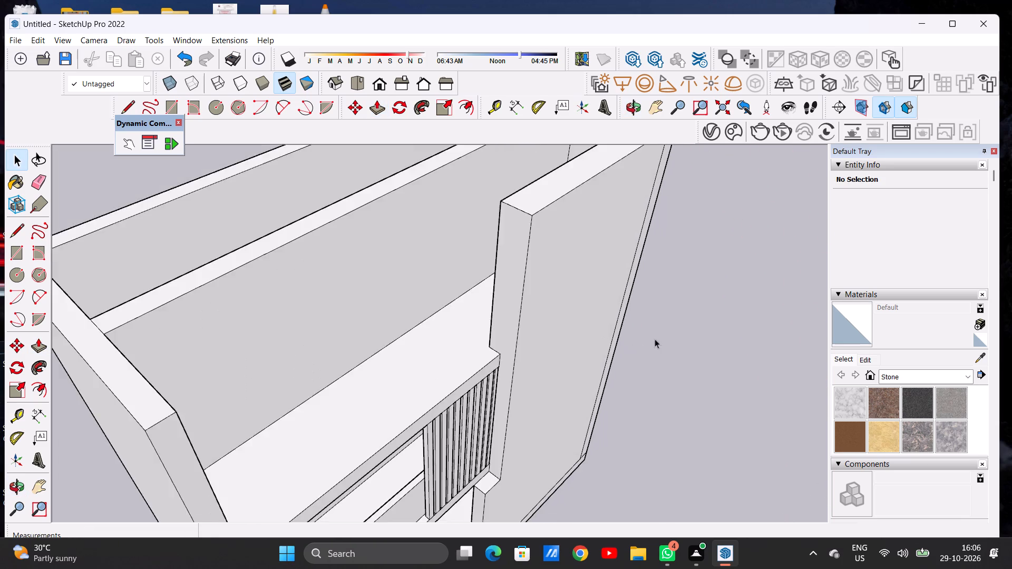
scroll(655, 339, down, 16)
middle_drag(660, 348, 430, 351)
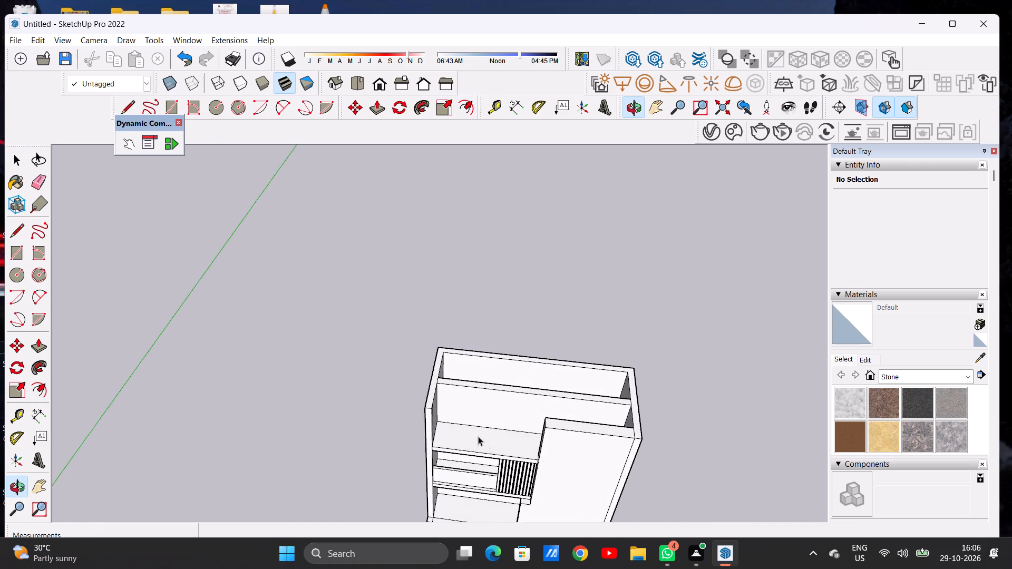
scroll(484, 442, up, 4)
scroll(551, 347, down, 4)
middle_drag(540, 382, 615, 379)
scroll(556, 419, up, 3)
scroll(556, 419, down, 1)
scroll(556, 419, up, 2)
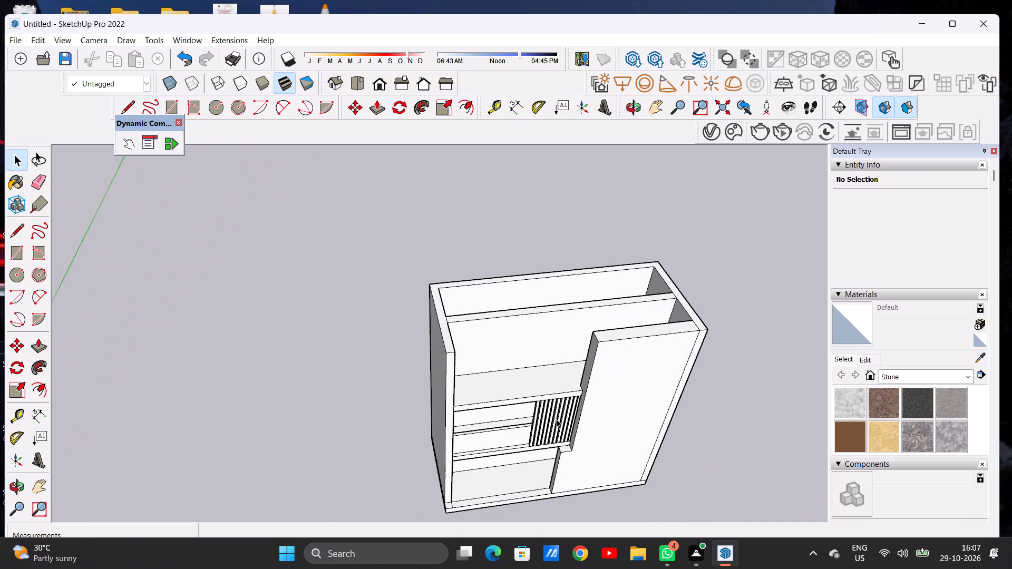
scroll(556, 419, up, 2)
middle_drag(533, 367, 501, 433)
key(l)
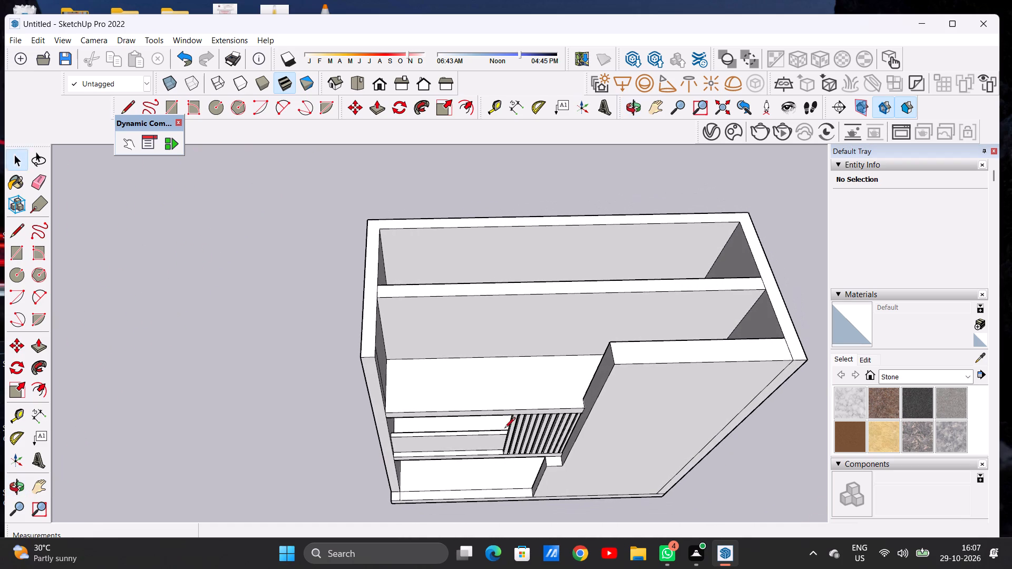
scroll(544, 405, up, 12)
click(635, 386)
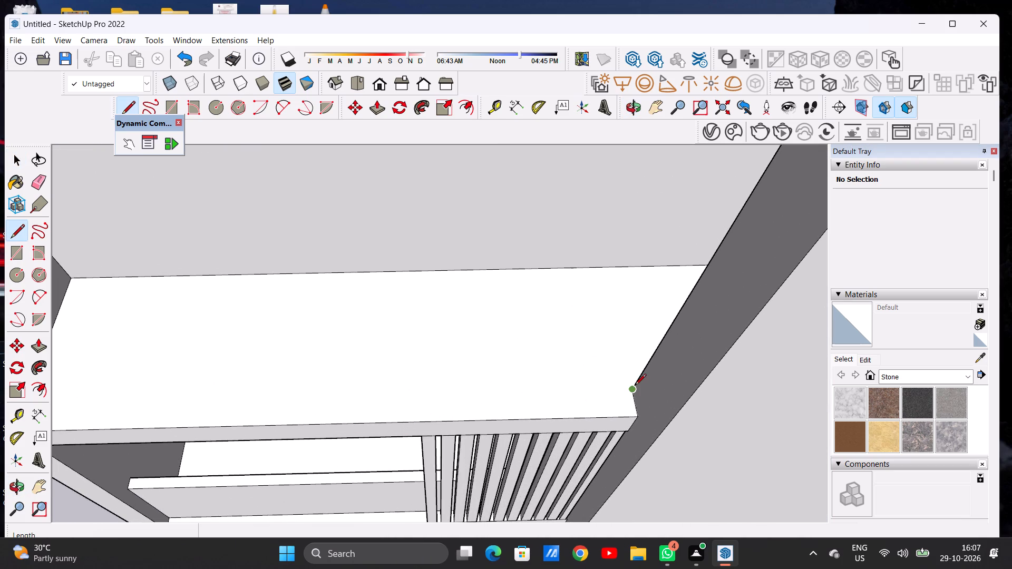
scroll(568, 384, down, 10)
scroll(402, 382, up, 9)
scroll(394, 384, down, 2)
scroll(394, 384, up, 1)
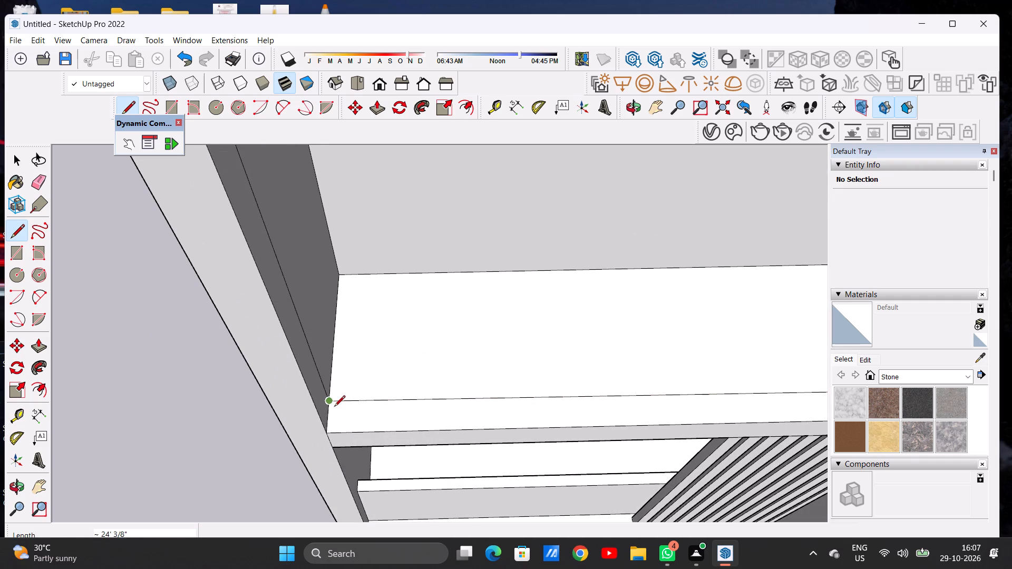
scroll(334, 409, up, 2)
click(334, 409)
key(space)
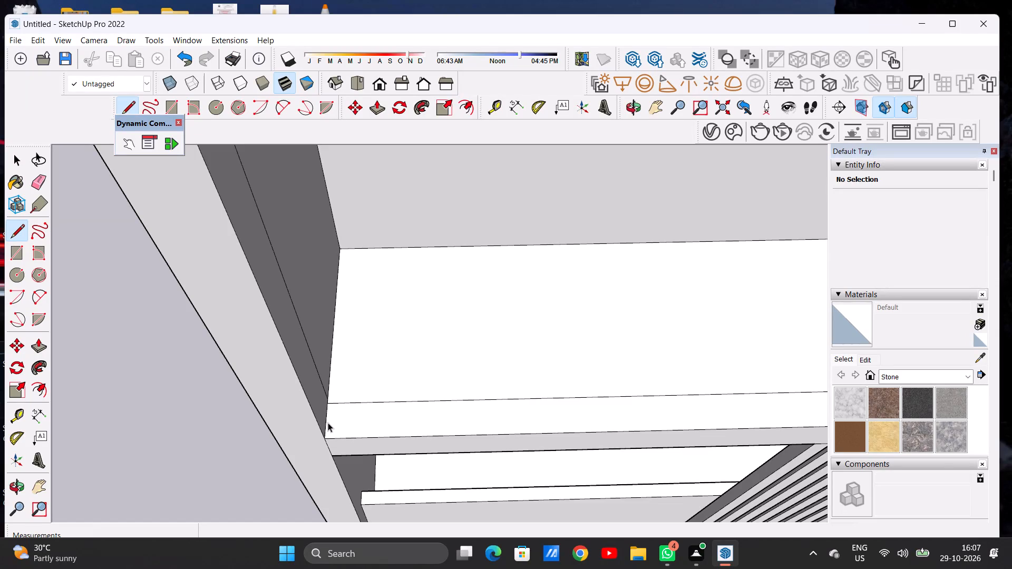
Examine the marked front strip of the upper slab and the surrounding walls from above, the front and the side.
scroll(314, 369, down, 2)
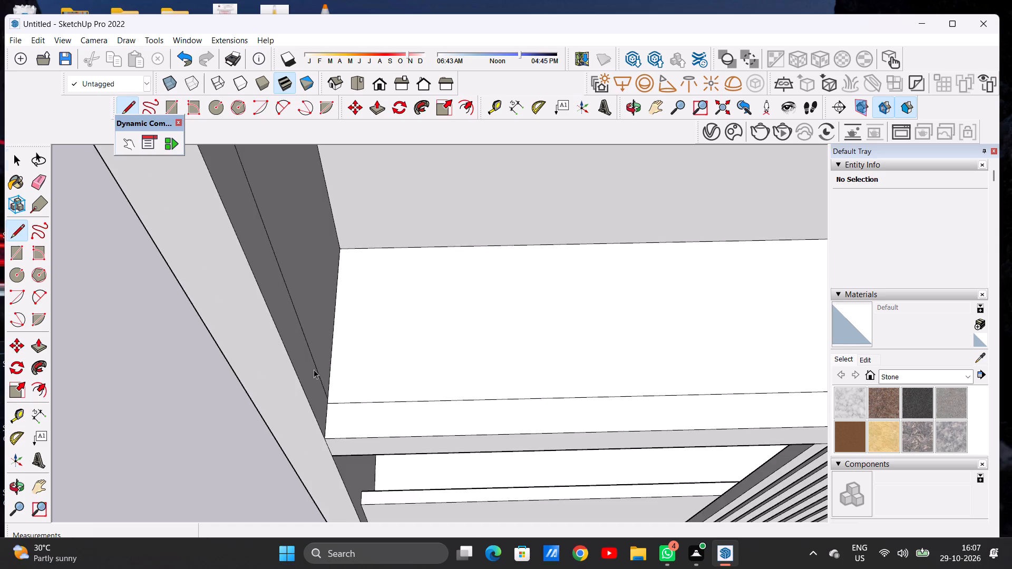
scroll(314, 369, down, 12)
scroll(469, 379, up, 5)
scroll(433, 376, down, 5)
scroll(450, 381, up, 10)
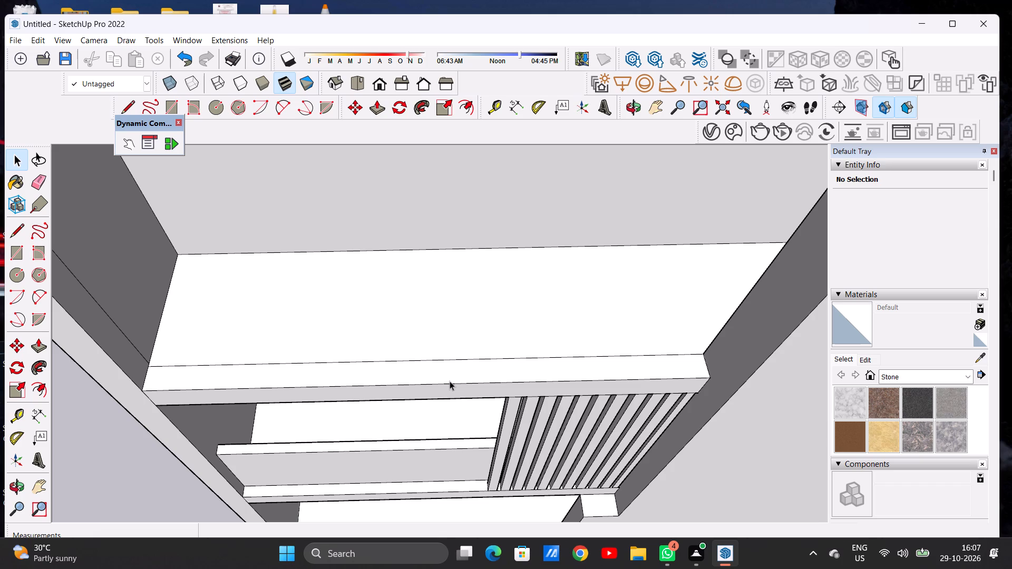
scroll(505, 333, down, 7)
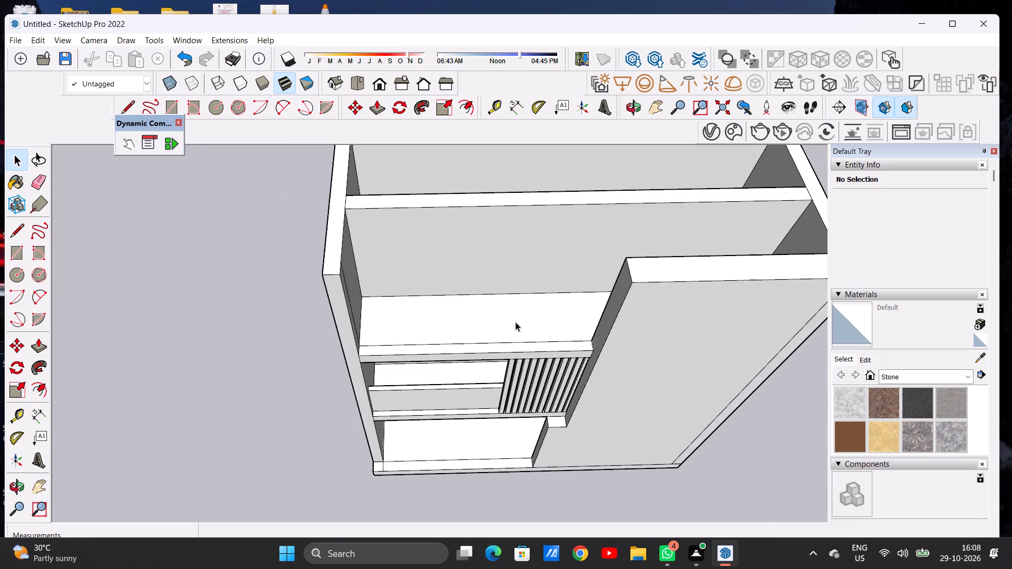
scroll(515, 322, down, 8)
scroll(495, 338, up, 1)
scroll(495, 338, down, 1)
scroll(495, 338, up, 6)
scroll(495, 336, down, 1)
scroll(495, 336, up, 6)
middle_drag(437, 328, 436, 353)
scroll(388, 330, down, 5)
scroll(446, 364, up, 1)
scroll(446, 364, down, 1)
scroll(446, 364, up, 1)
scroll(446, 364, down, 1)
scroll(446, 364, up, 7)
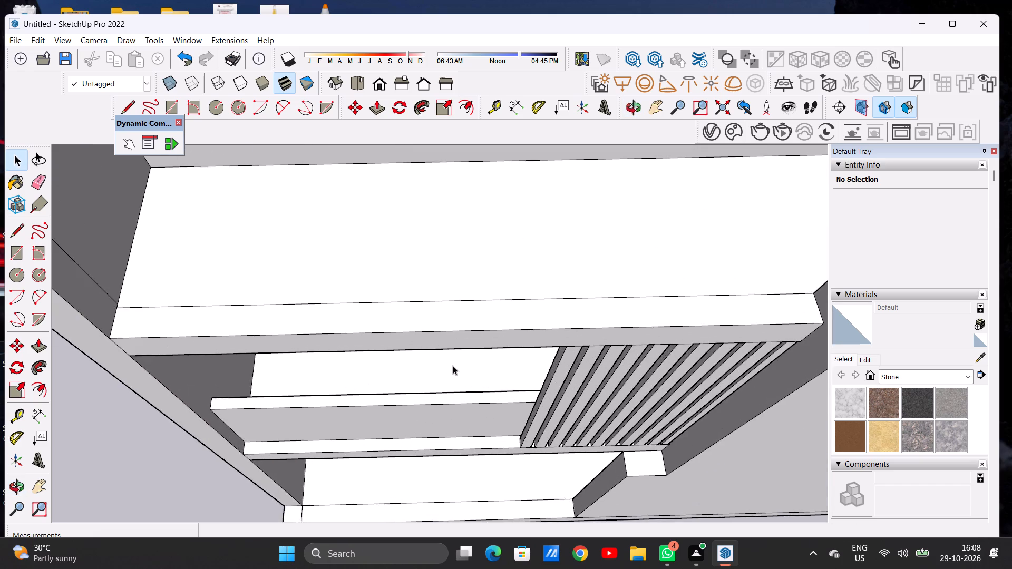
scroll(453, 366, down, 12)
middle_drag(463, 363, 452, 376)
scroll(492, 376, up, 6)
middle_drag(468, 376, 465, 361)
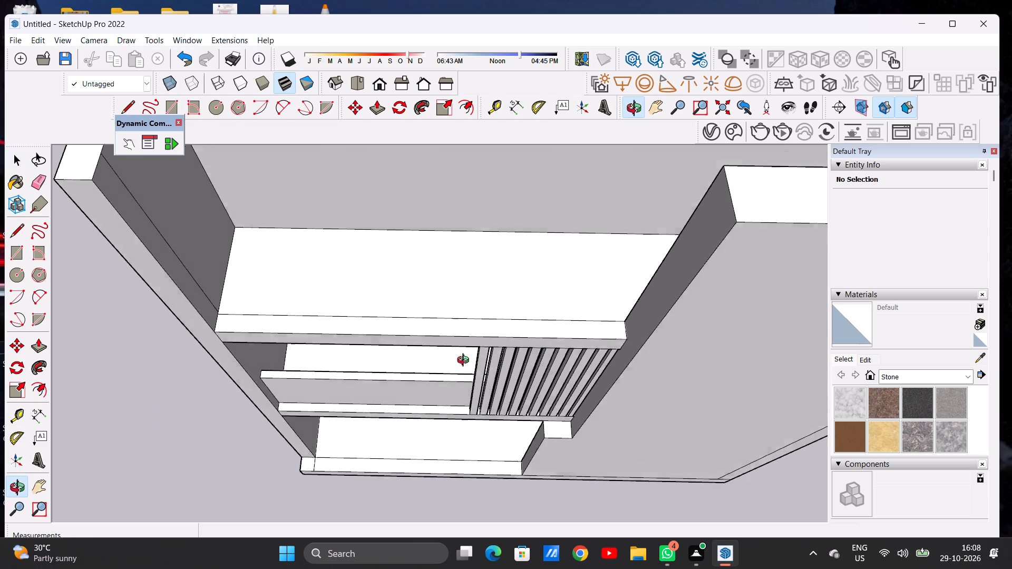
middle_drag(465, 361, 462, 376)
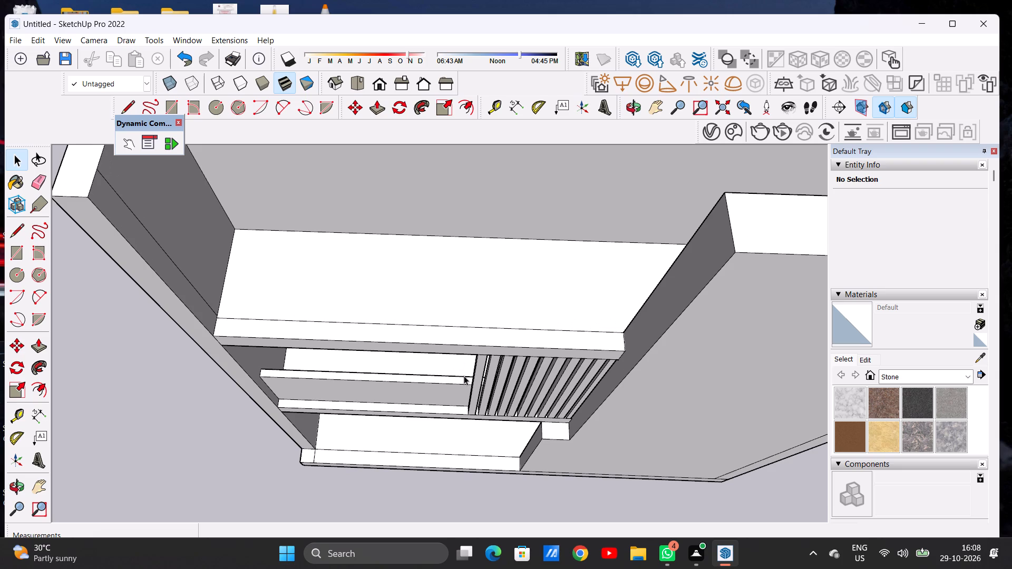
scroll(474, 367, down, 7)
scroll(506, 360, up, 5)
scroll(506, 360, down, 1)
scroll(507, 360, up, 1)
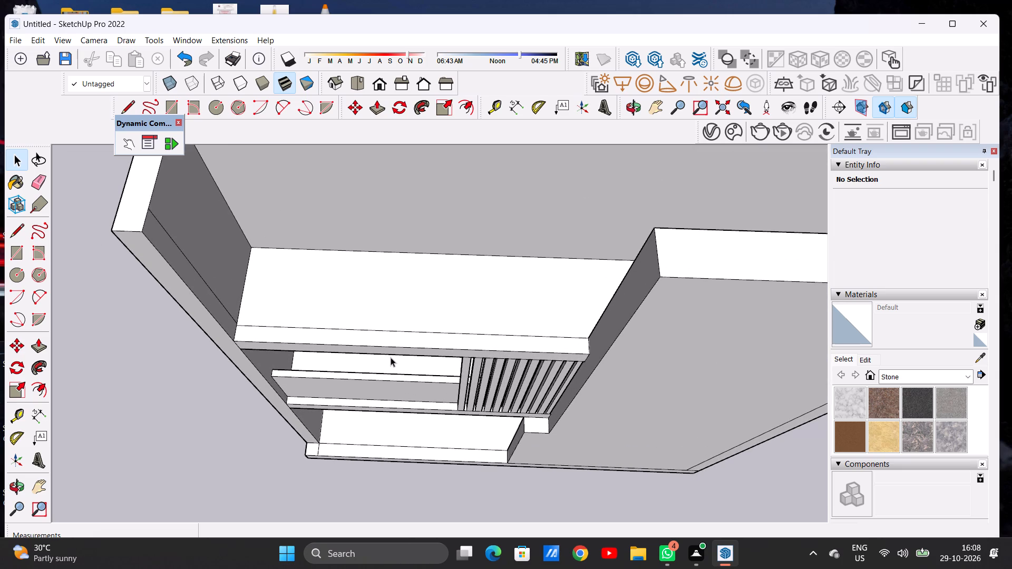
scroll(401, 331, down, 2)
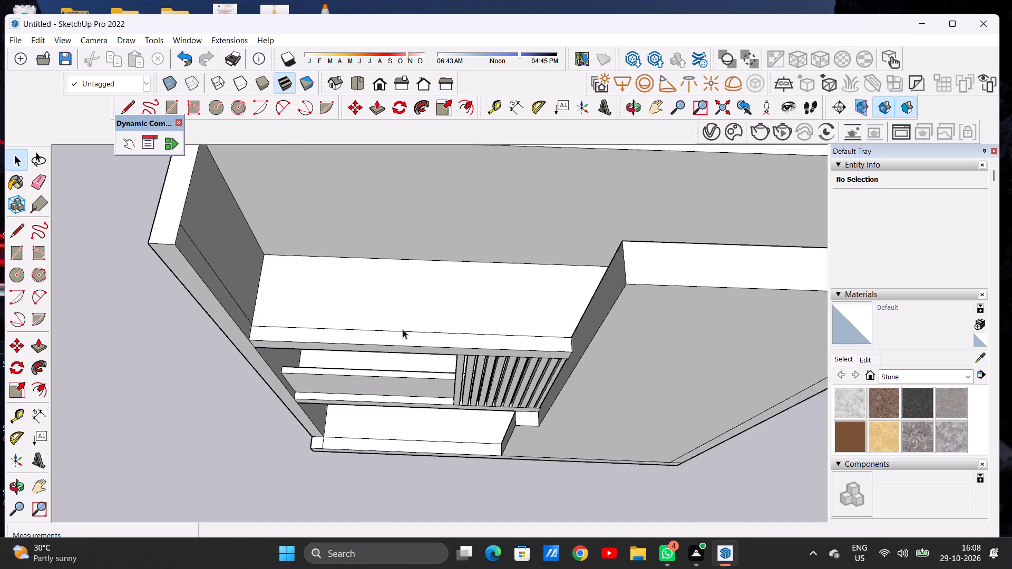
scroll(403, 329, down, 2)
middle_drag(442, 341, 464, 338)
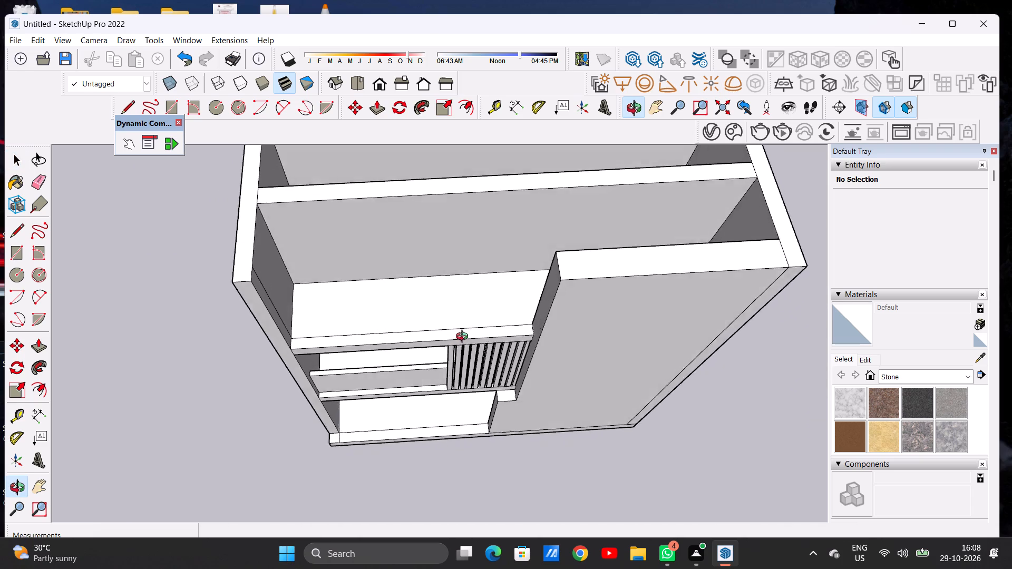
middle_drag(464, 338, 449, 349)
scroll(449, 349, up, 6)
scroll(446, 329, down, 10)
middle_drag(456, 304, 494, 287)
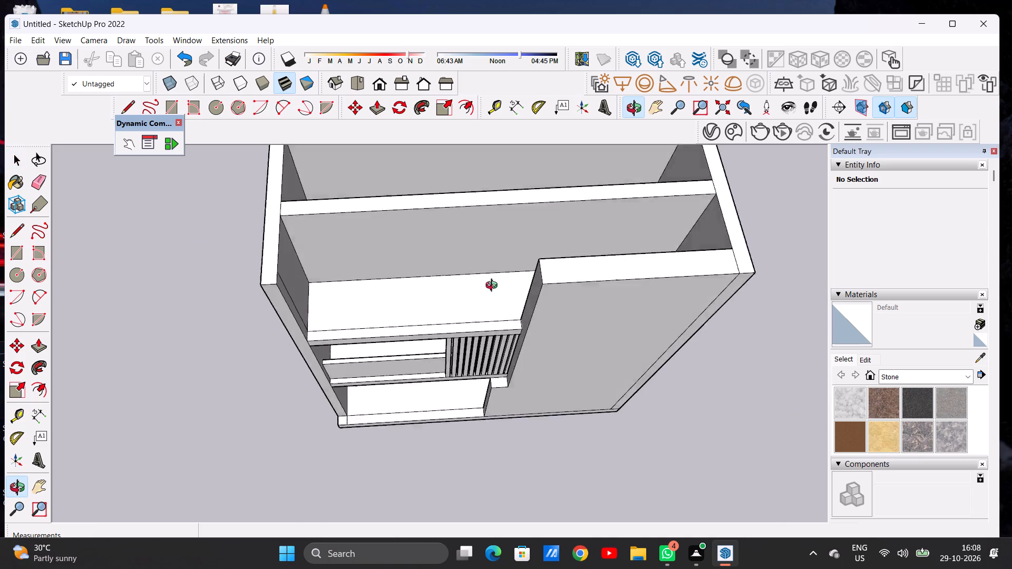
middle_drag(494, 287, 656, 253)
scroll(499, 310, down, 13)
middle_drag(510, 276, 605, 252)
scroll(489, 280, up, 11)
scroll(483, 298, down, 2)
scroll(483, 298, up, 3)
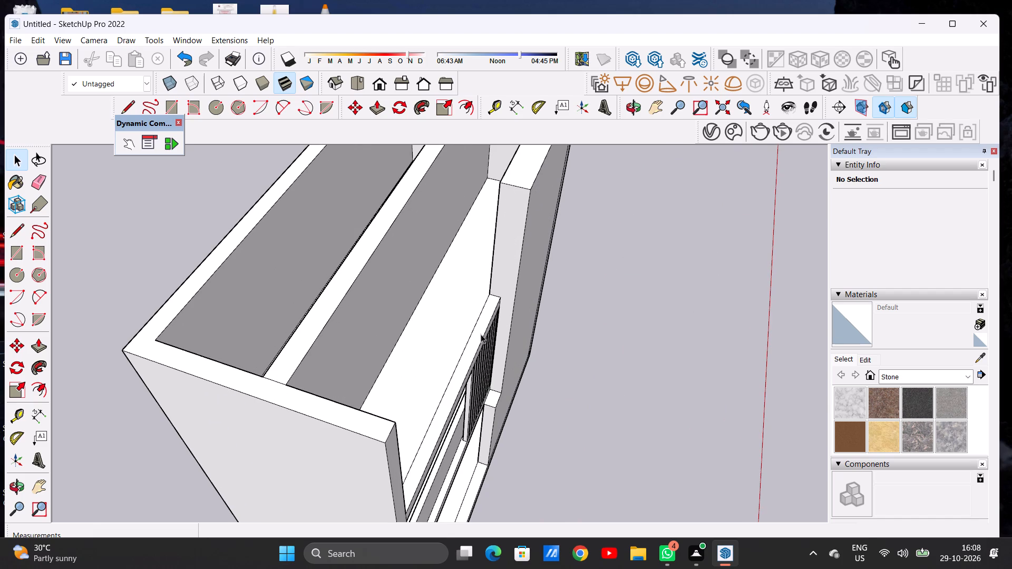
middle_drag(481, 334, 177, 375)
scroll(497, 388, down, 3)
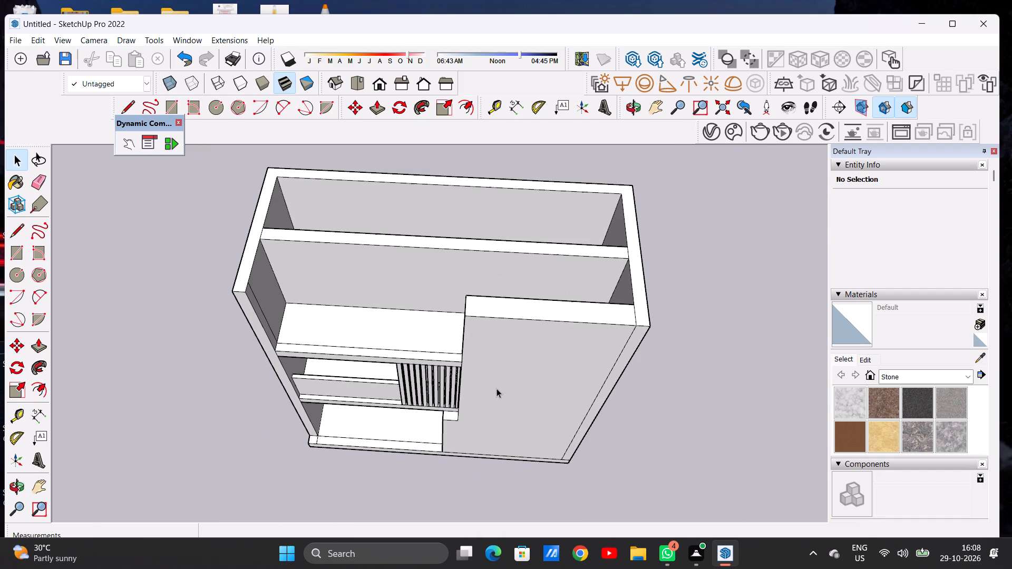
scroll(497, 388, down, 1)
scroll(430, 363, up, 7)
Draw a second line about 24' long lengthwise through the slab's front strip, parallel to its front edge, from side wall to front wall.
middle_drag(324, 326, 356, 361)
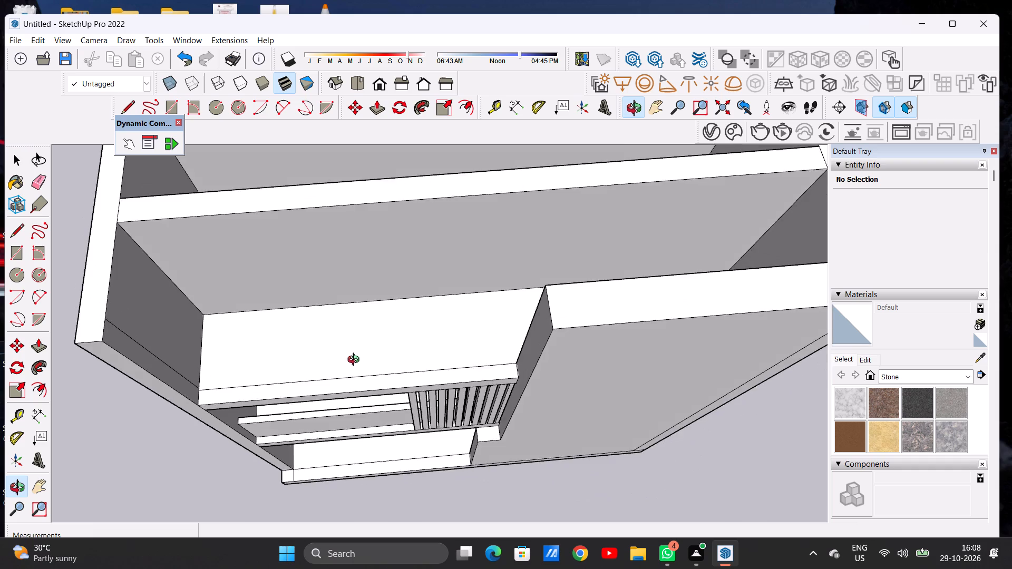
middle_drag(356, 361, 324, 331)
scroll(332, 334, up, 5)
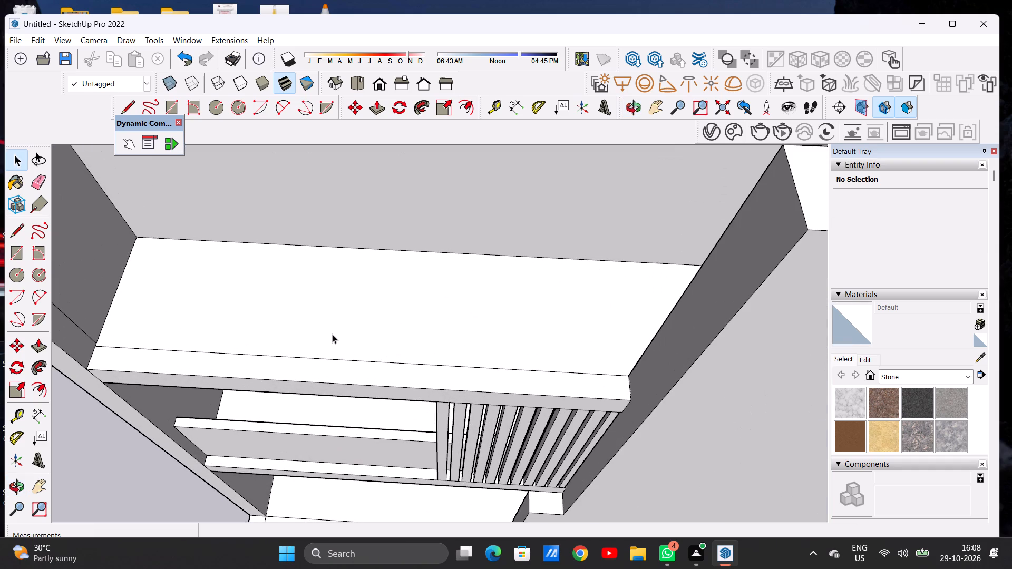
key(l)
scroll(446, 319, down, 4)
scroll(446, 319, up, 1)
scroll(446, 319, down, 2)
scroll(228, 320, up, 15)
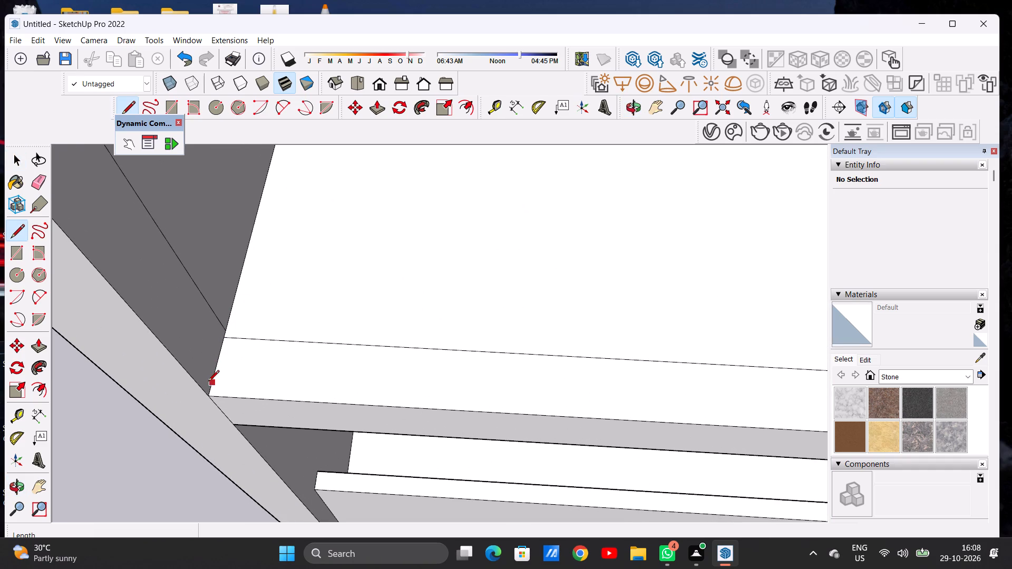
click(210, 374)
scroll(298, 377, down, 1)
scroll(294, 377, up, 1)
scroll(291, 376, down, 7)
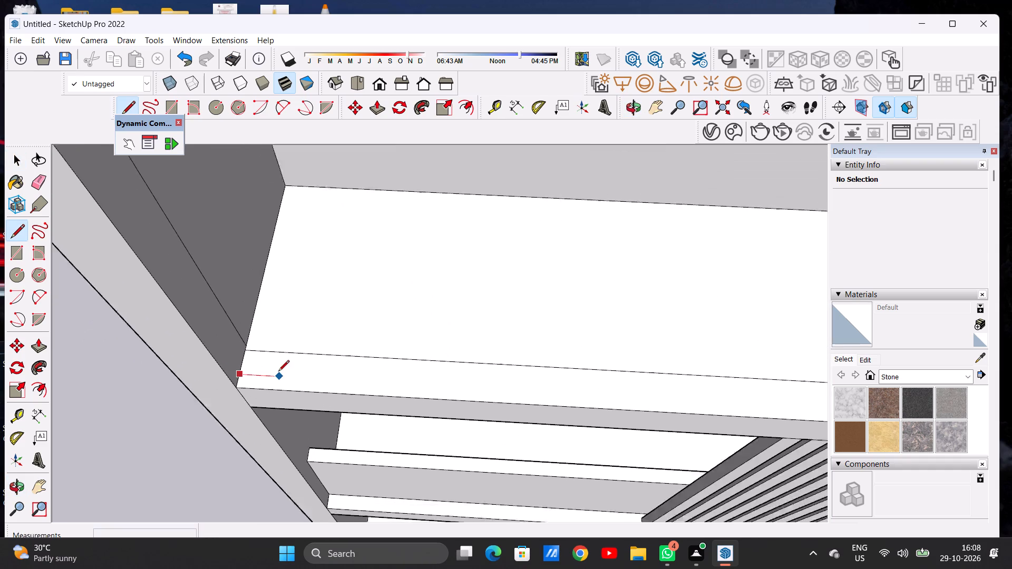
scroll(278, 372, down, 1)
scroll(277, 369, up, 1)
scroll(277, 369, down, 11)
scroll(526, 377, up, 7)
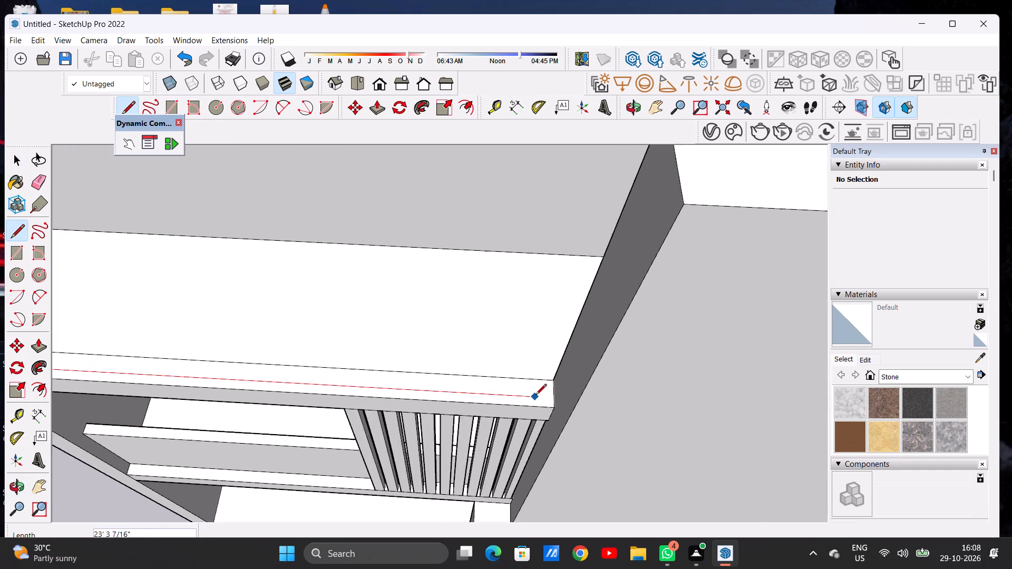
scroll(536, 395, down, 1)
scroll(536, 395, up, 4)
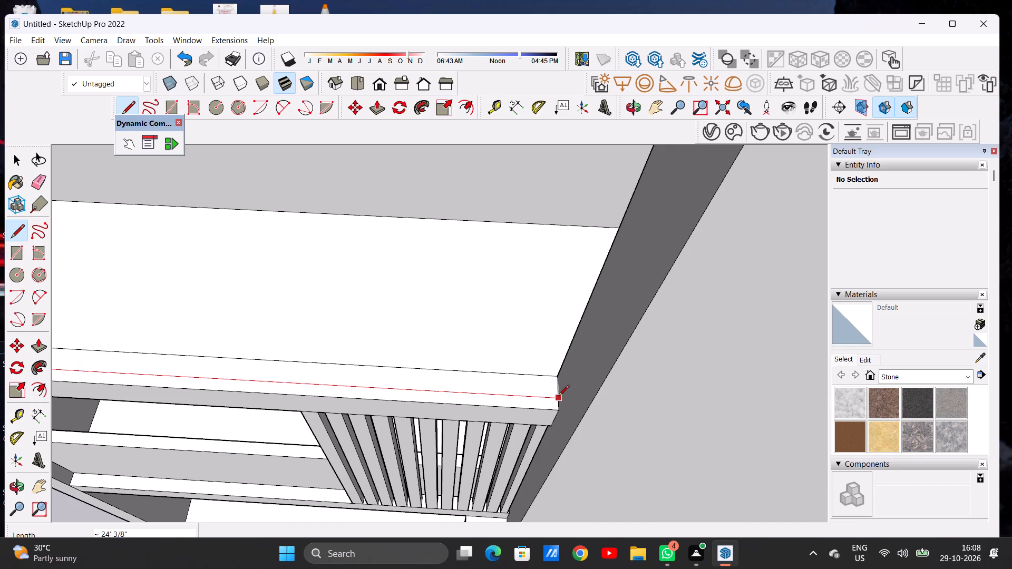
click(558, 397)
key(space)
Push/Pull the inner of the two narrow strips along the open slab's front edge up about 5' 9" to form a parapet wall.
text(P)
middle_drag(549, 387, 567, 315)
scroll(564, 442, down, 10)
middle_drag(515, 421, 510, 415)
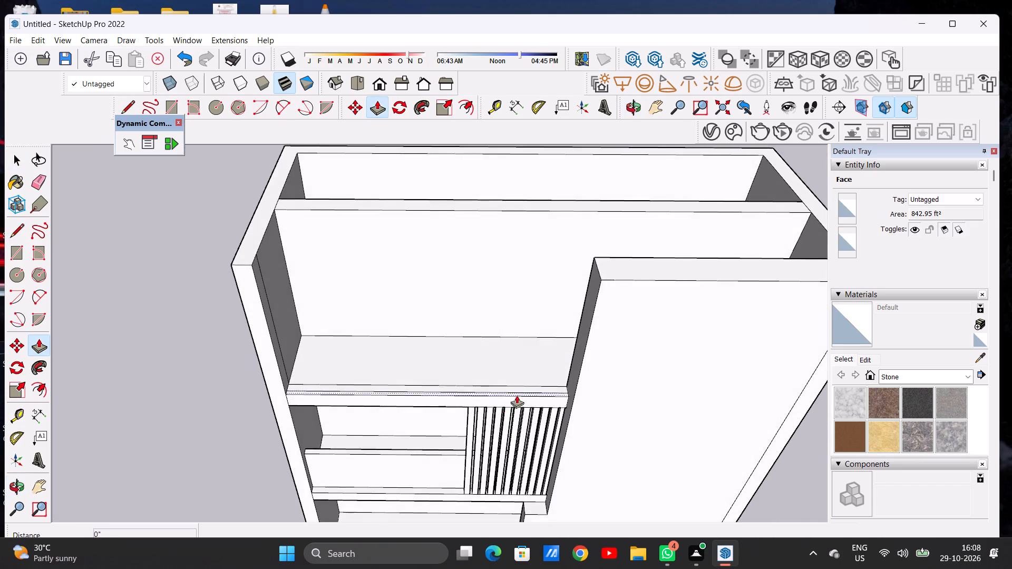
scroll(538, 386, up, 11)
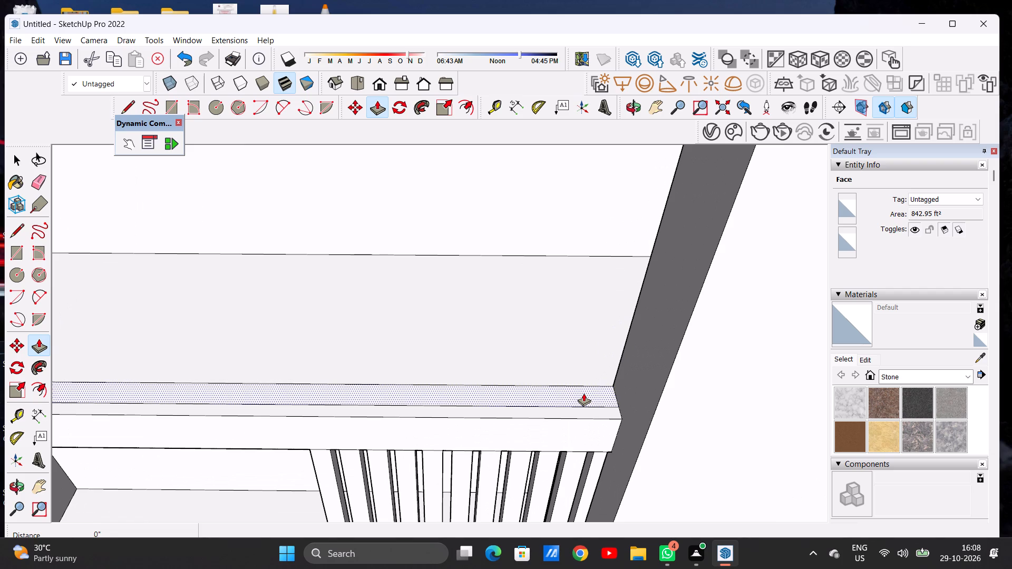
click(583, 393)
scroll(579, 387, down, 6)
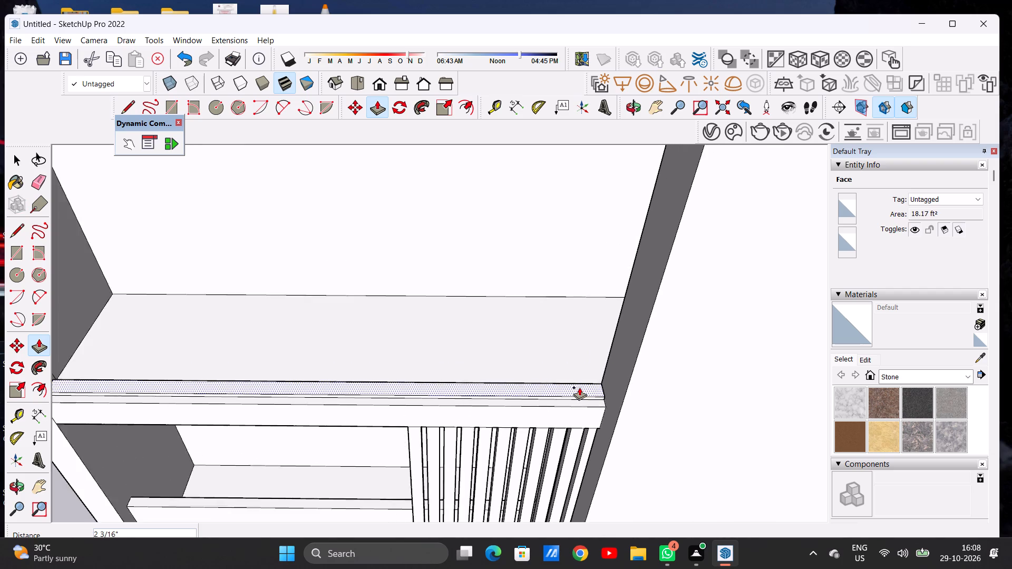
scroll(579, 387, down, 8)
middle_drag(601, 350, 601, 267)
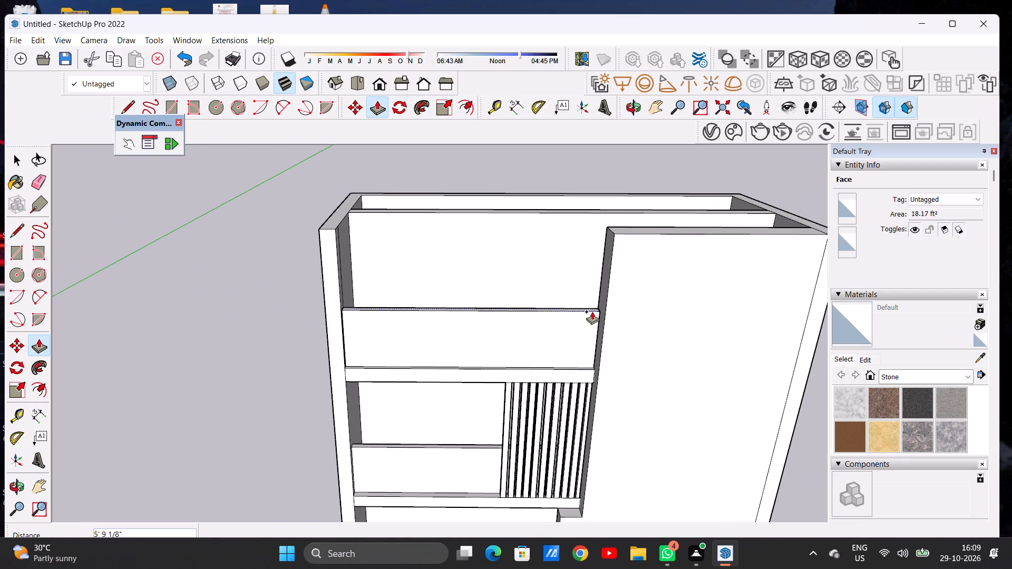
click(593, 308)
key(space)
scroll(475, 345, down, 5)
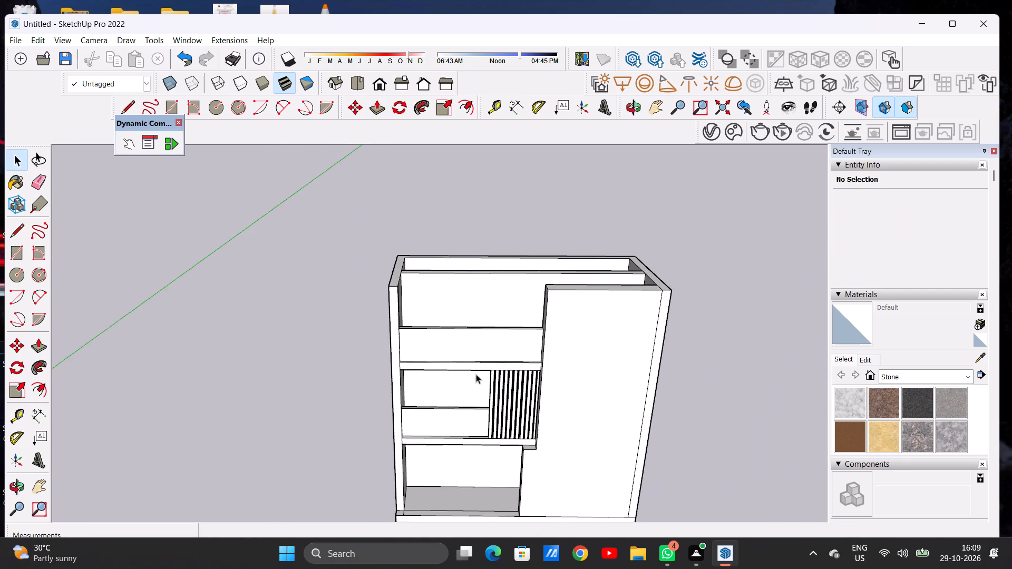
scroll(476, 374, down, 1)
middle_drag(505, 344, 500, 418)
scroll(494, 370, up, 9)
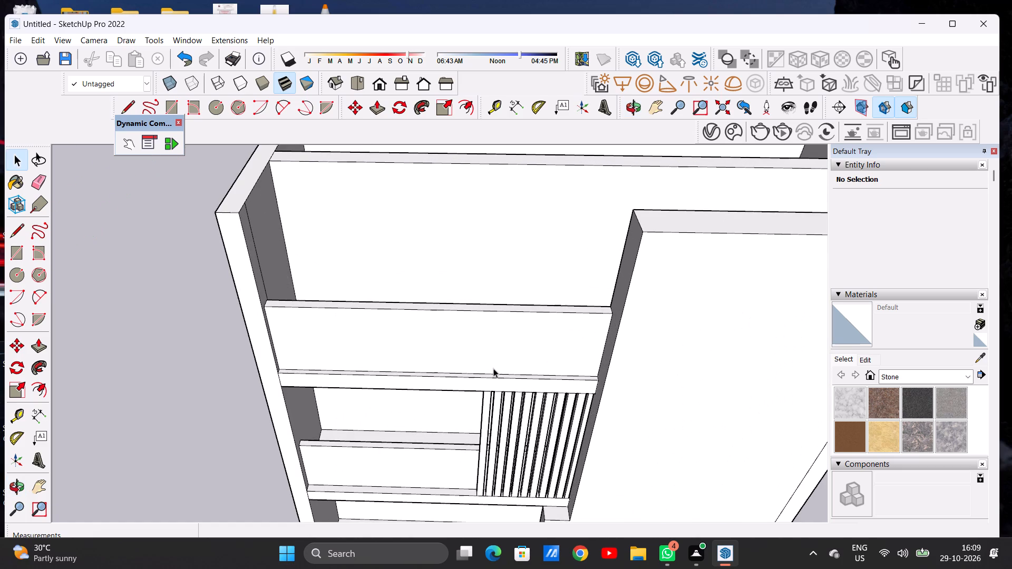
Examine the upper storey's parapet, open slab and wall tops from above, the front and the side.
scroll(519, 368, down, 2)
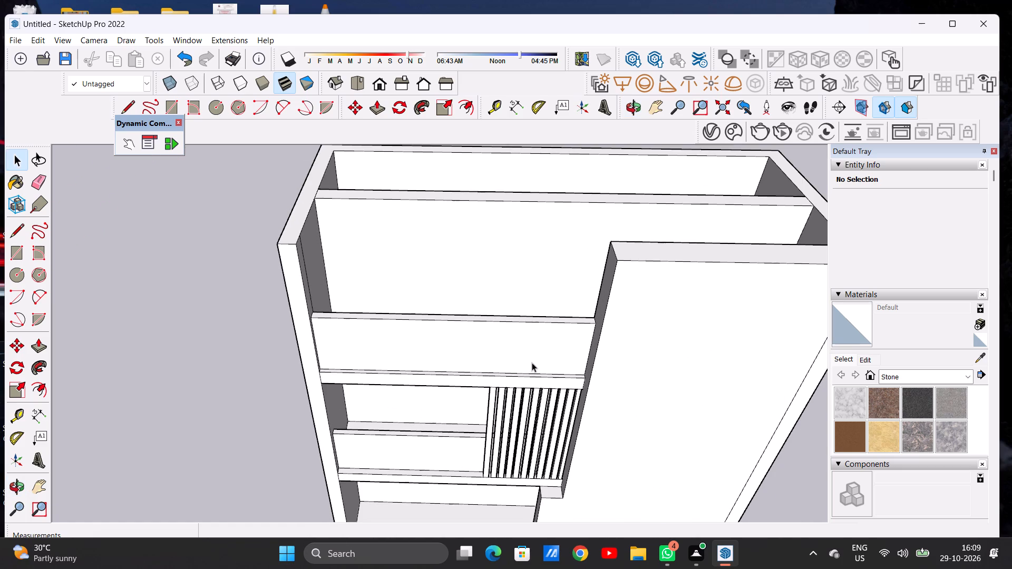
middle_drag(525, 358, 525, 416)
scroll(523, 327, up, 7)
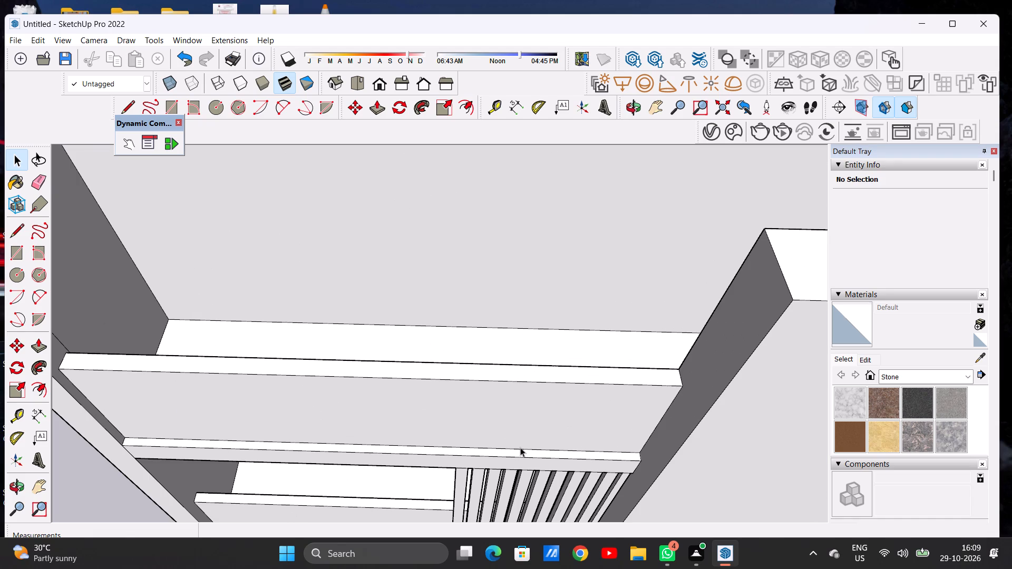
scroll(529, 447, down, 7)
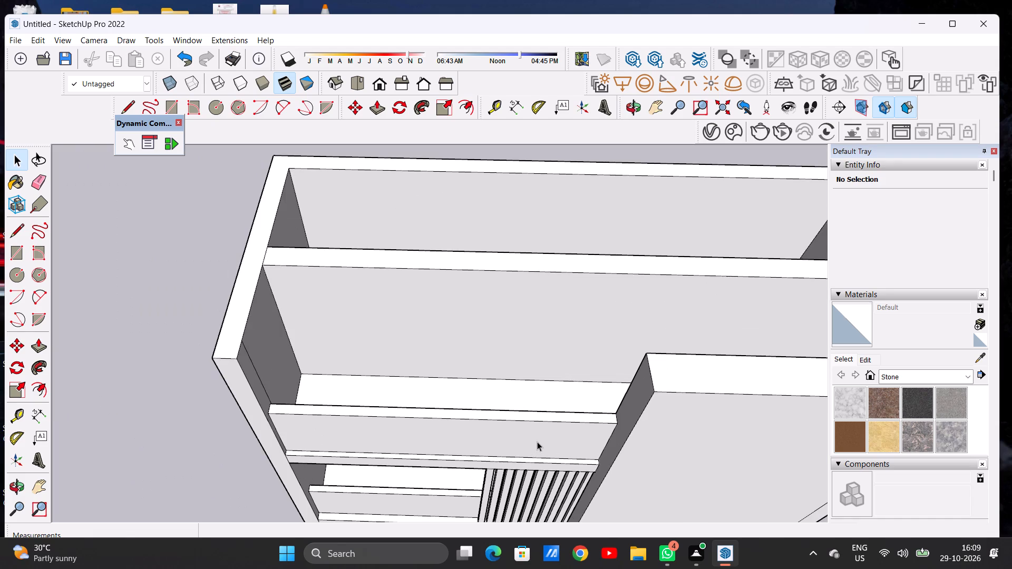
scroll(531, 438, down, 5)
middle_drag(518, 442, 505, 332)
scroll(430, 432, down, 3)
scroll(427, 436, up, 1)
scroll(427, 436, down, 2)
middle_drag(460, 440, 462, 436)
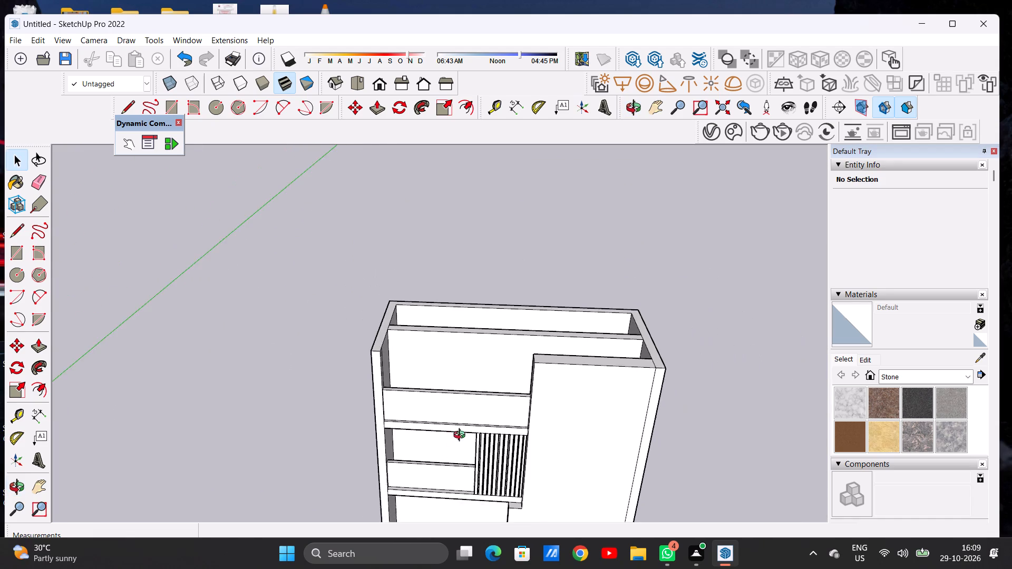
middle_drag(462, 436, 485, 340)
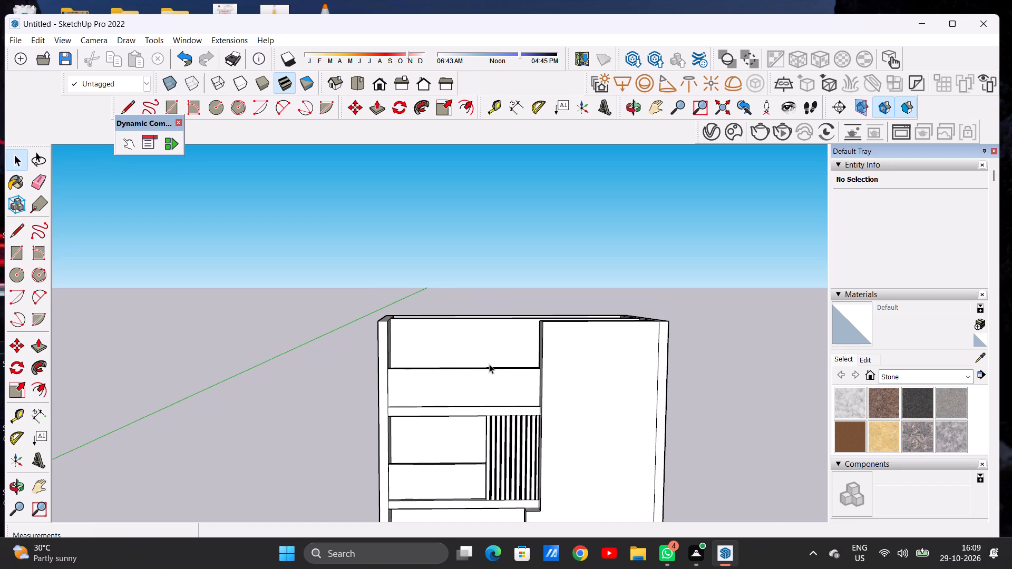
middle_drag(476, 353, 290, 346)
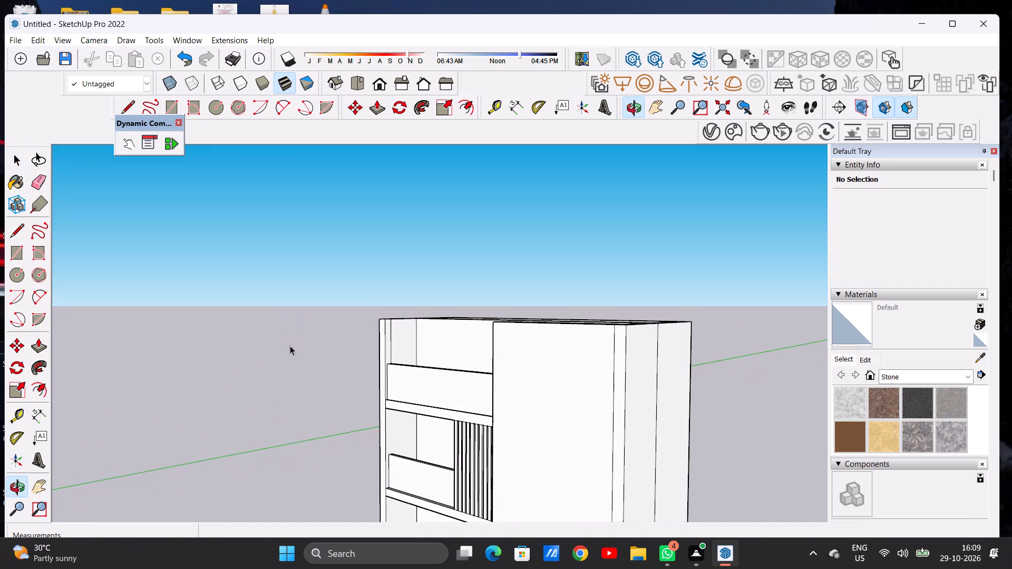
middle_drag(486, 347, 646, 331)
scroll(462, 378, down, 6)
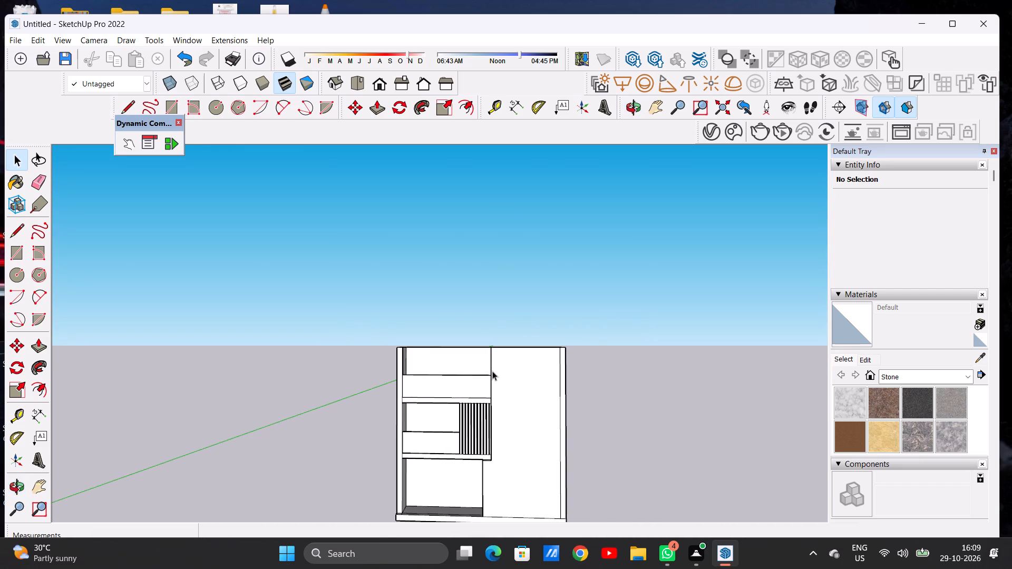
middle_drag(518, 356, 508, 465)
scroll(538, 368, up, 2)
scroll(538, 368, down, 1)
scroll(538, 368, up, 1)
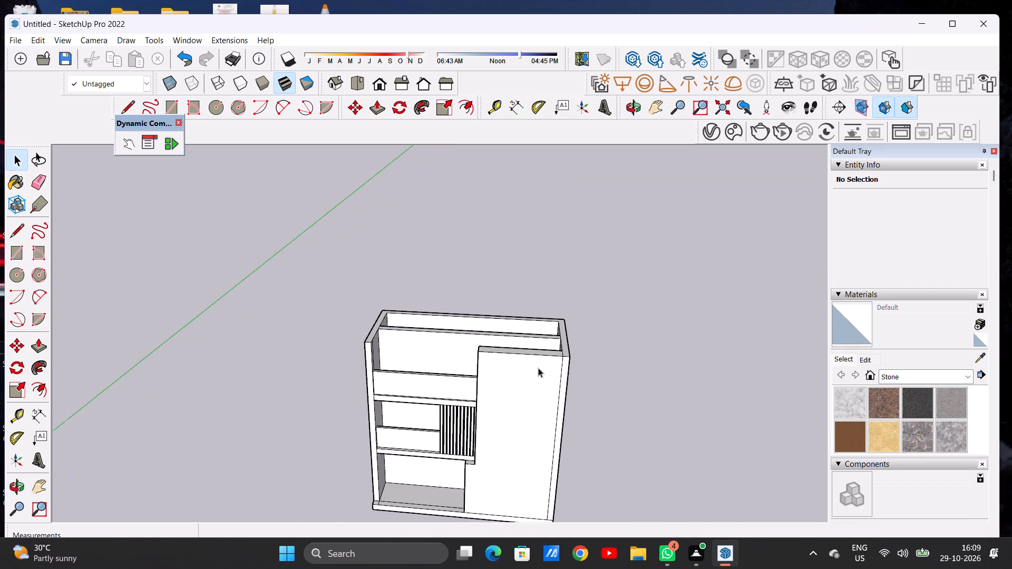
Push/Pull the outer walls' top face upward, and raise the thickened front wall's top face level with it.
scroll(538, 368, up, 1)
key(p)
scroll(560, 346, up, 13)
click(580, 346)
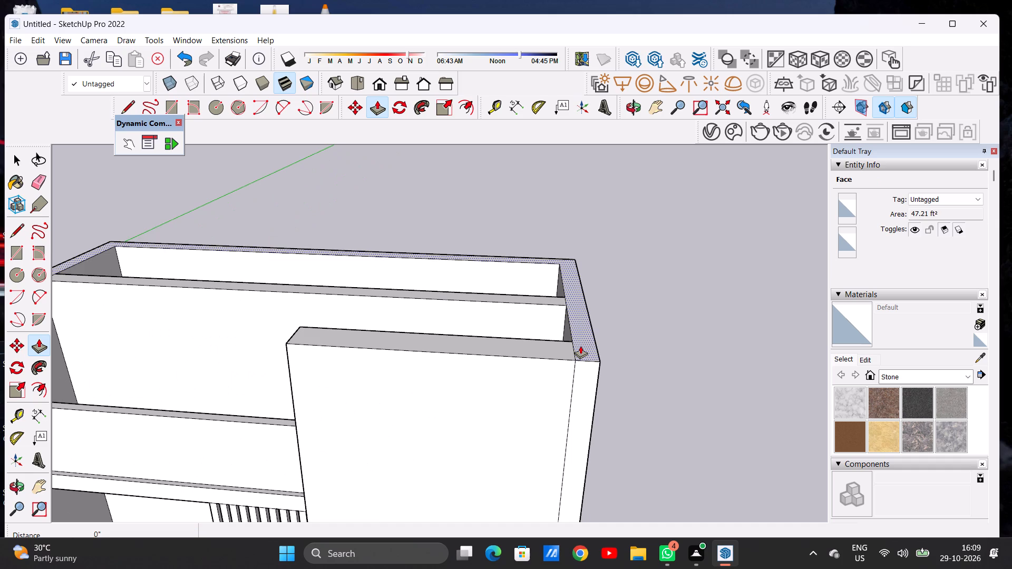
click(589, 305)
click(559, 346)
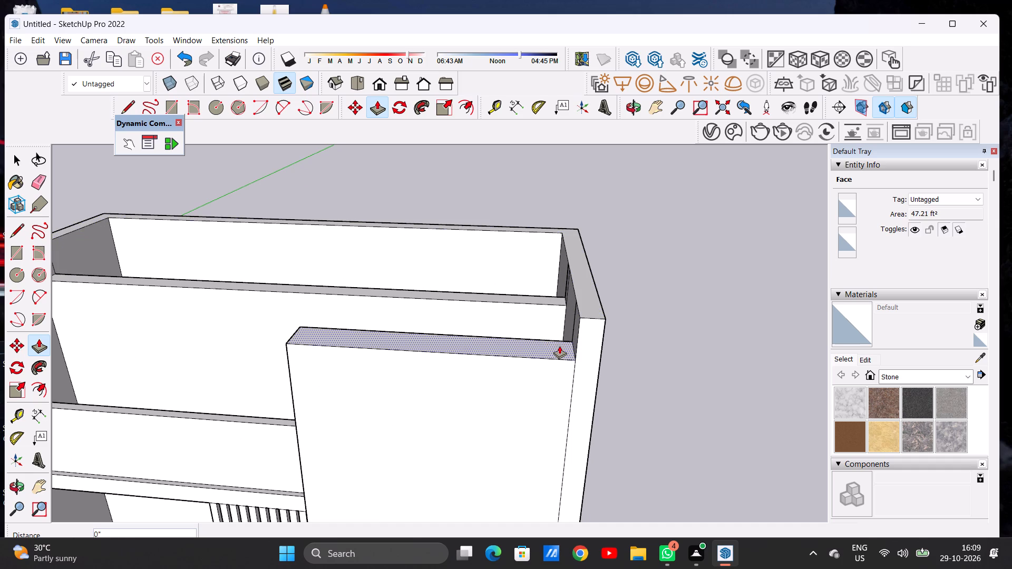
click(580, 319)
key(space)
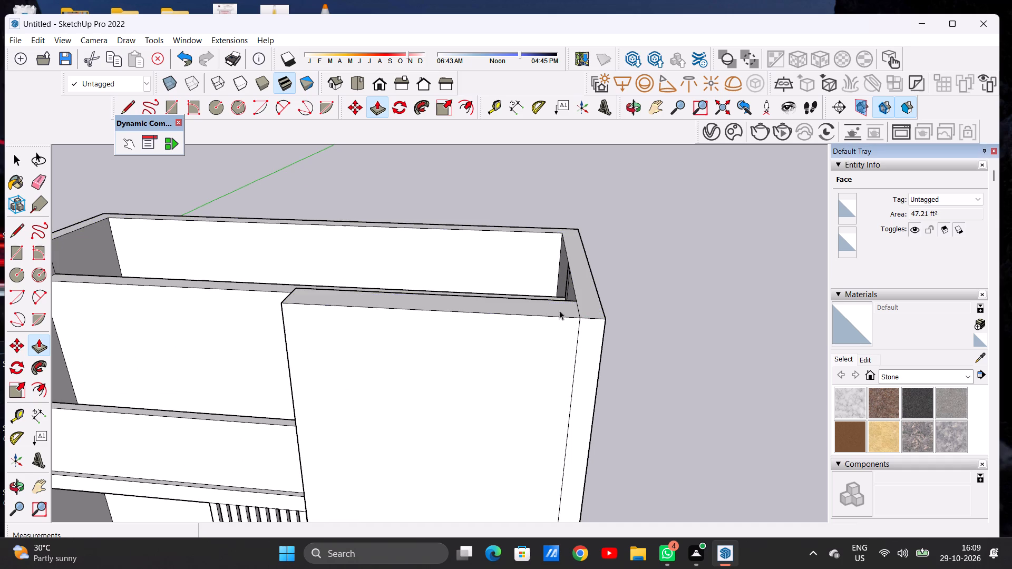
Push/Pull the top of the lengthwise inner wall up about 2' 9" to the level of the raised outer walls.
middle_drag(533, 299, 536, 396)
key(p)
scroll(557, 320, up, 5)
scroll(557, 318, down, 1)
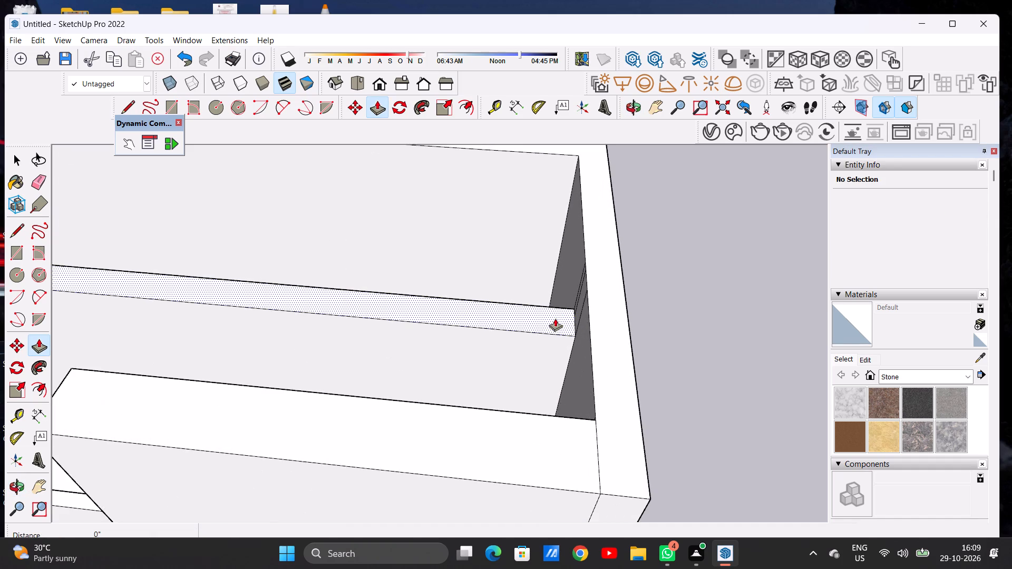
scroll(555, 318, up, 4)
click(555, 318)
click(600, 275)
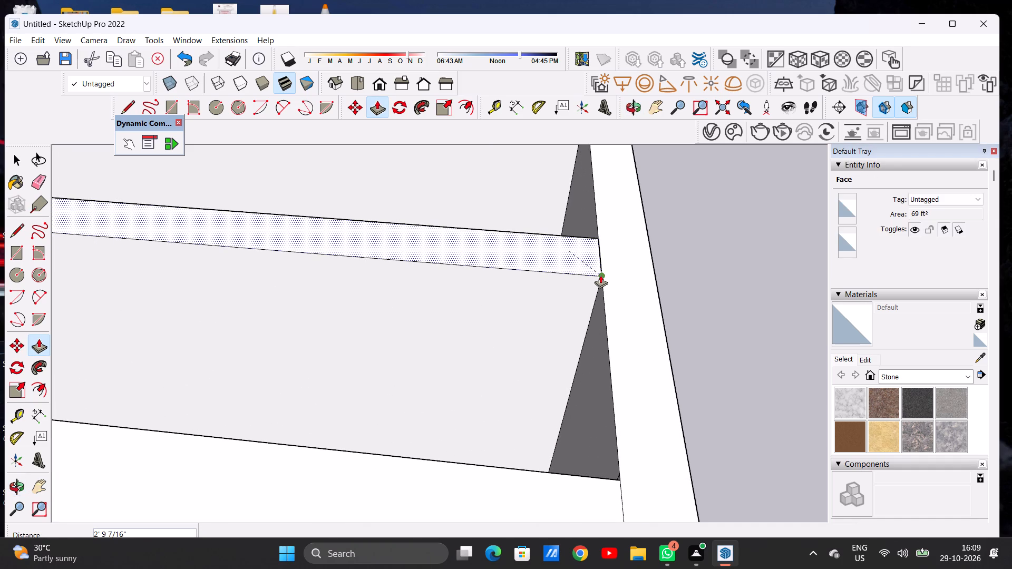
key(space)
Examine the raised walls of the upper storey from above, the front and the side.
scroll(619, 365, down, 9)
scroll(615, 372, up, 1)
scroll(610, 375, down, 3)
scroll(568, 391, up, 1)
scroll(568, 391, down, 17)
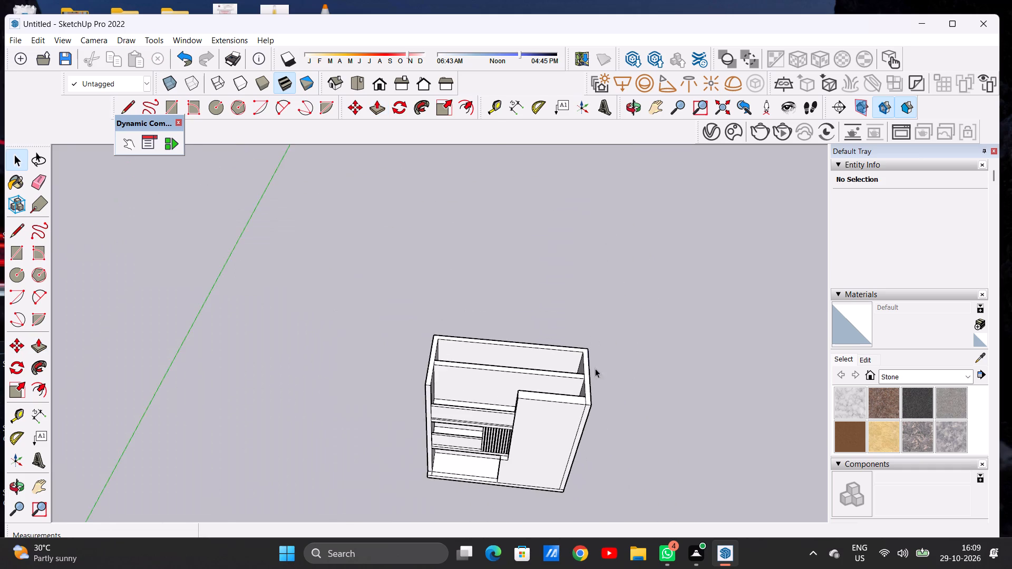
scroll(595, 368, down, 5)
middle_drag(557, 410, 564, 281)
scroll(523, 342, up, 8)
middle_drag(614, 374, 612, 365)
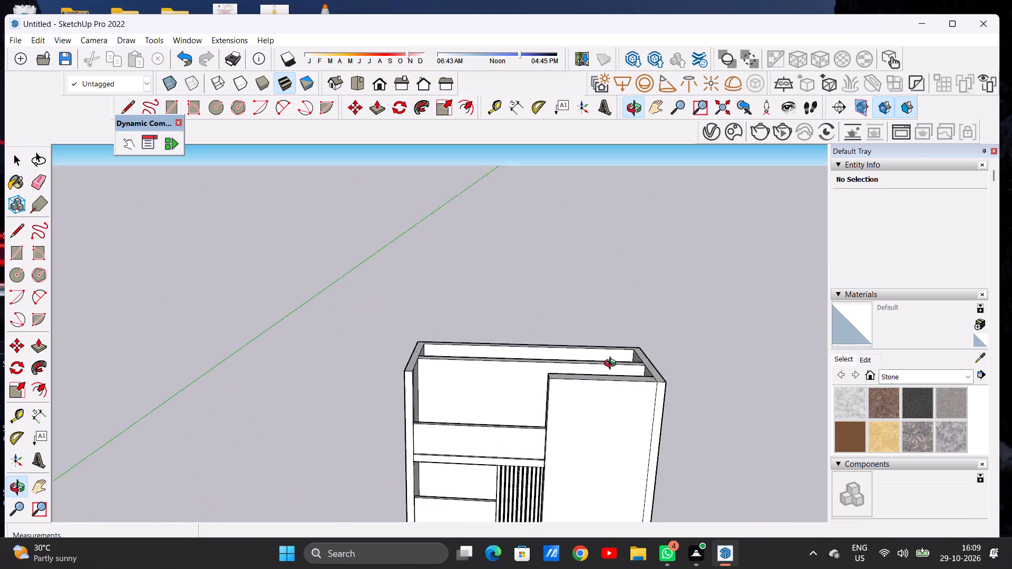
middle_drag(612, 365, 619, 312)
scroll(607, 358, down, 5)
middle_drag(626, 365, 468, 408)
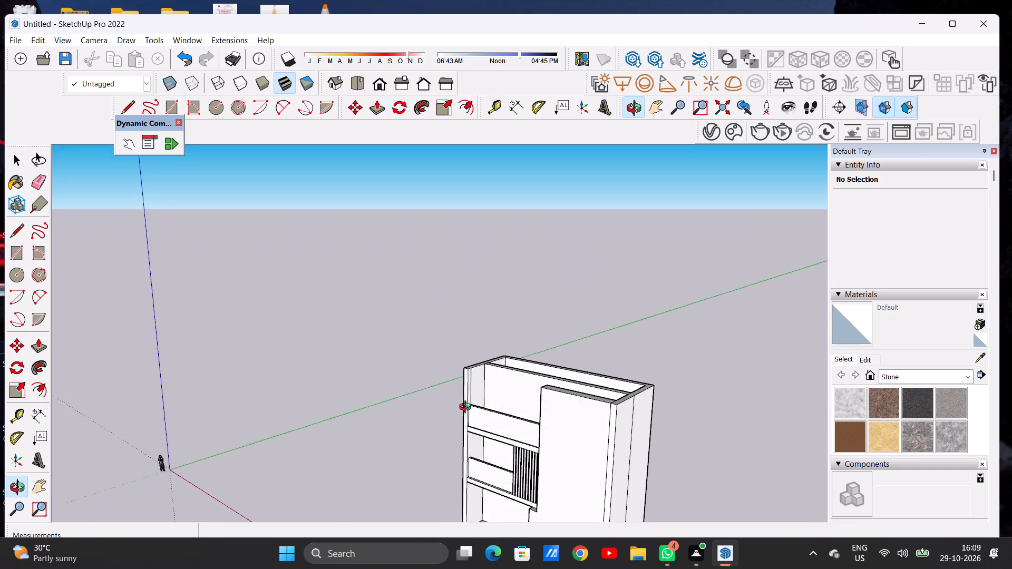
middle_drag(468, 408, 636, 366)
middle_drag(563, 375, 558, 370)
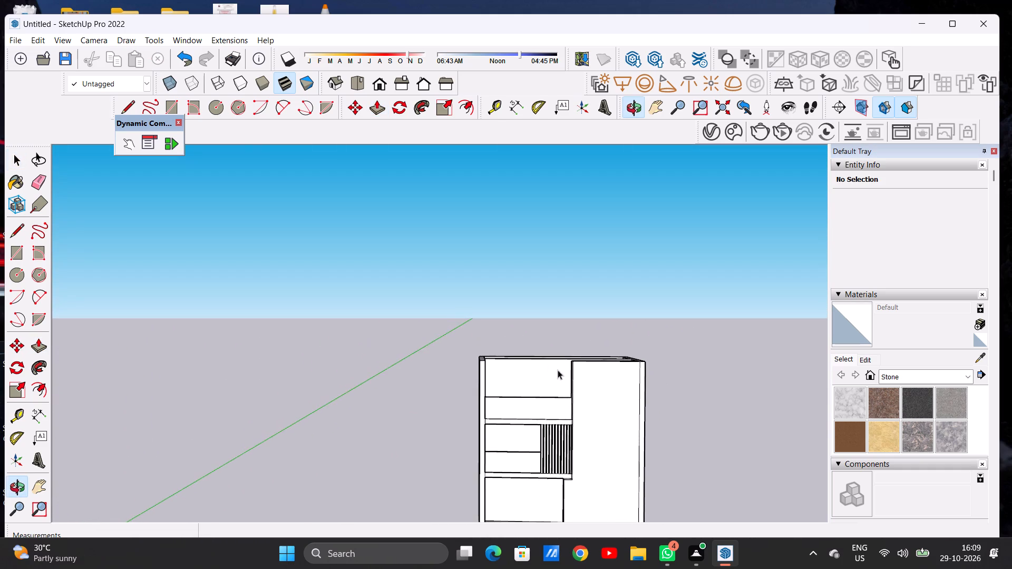
Draw a line about 1' 4" long across the front strip of the side wall's inner face, just below its top.
scroll(445, 385, down, 13)
scroll(461, 372, up, 20)
scroll(461, 372, up, 2)
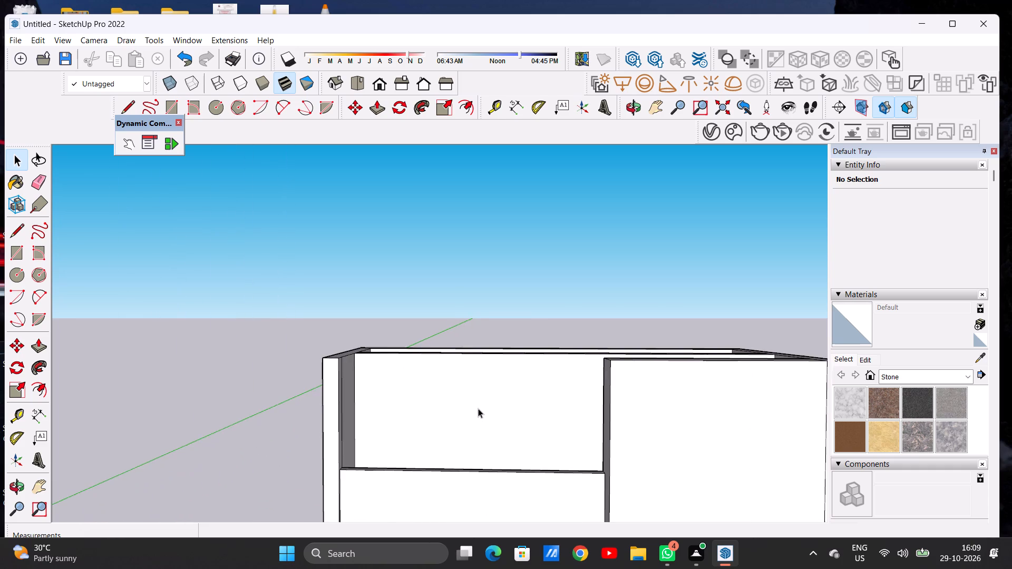
middle_drag(473, 405, 424, 415)
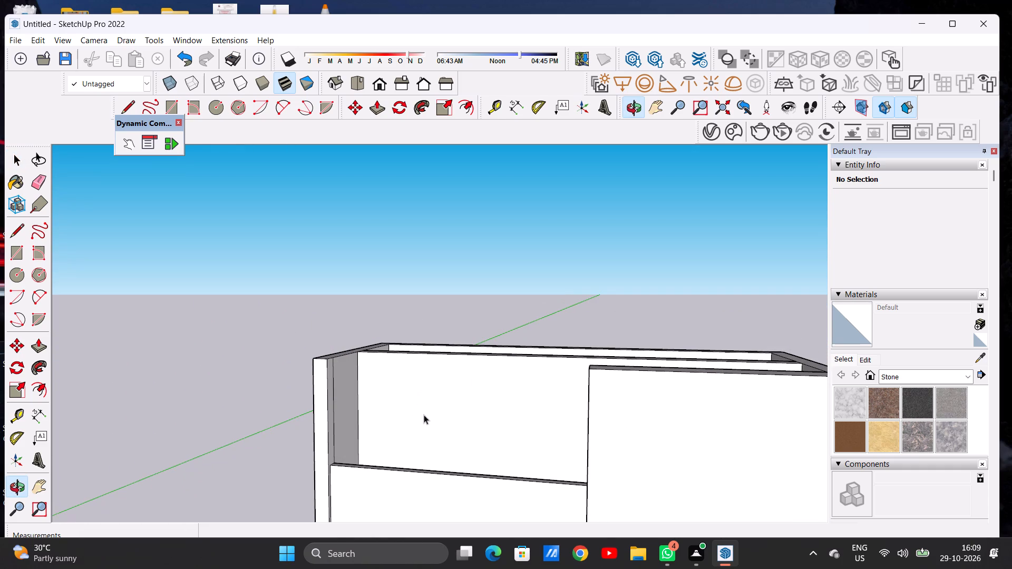
key(l)
middle_drag(378, 378, 301, 375)
scroll(316, 365, up, 9)
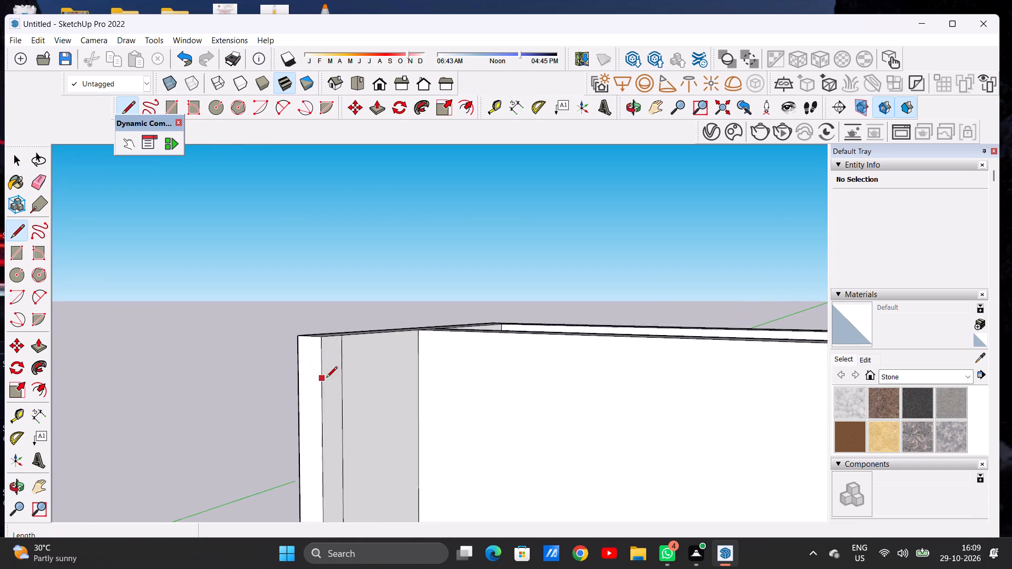
scroll(326, 378, up, 3)
click(322, 357)
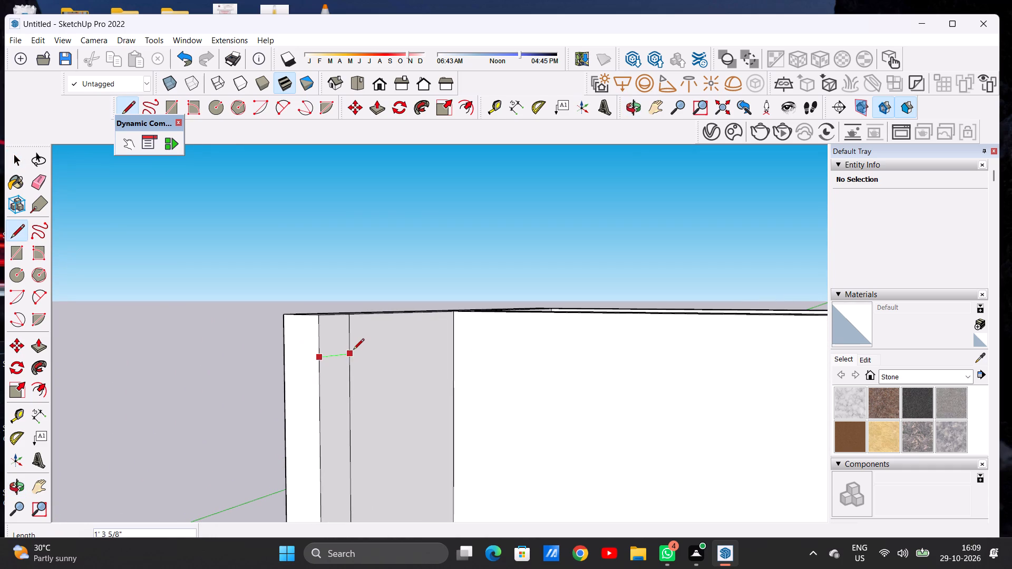
click(353, 350)
Push/Pull the small face at the top of that strip about 24' across the opening to the thickened front wall, forming a top beam.
key(p)
click(326, 331)
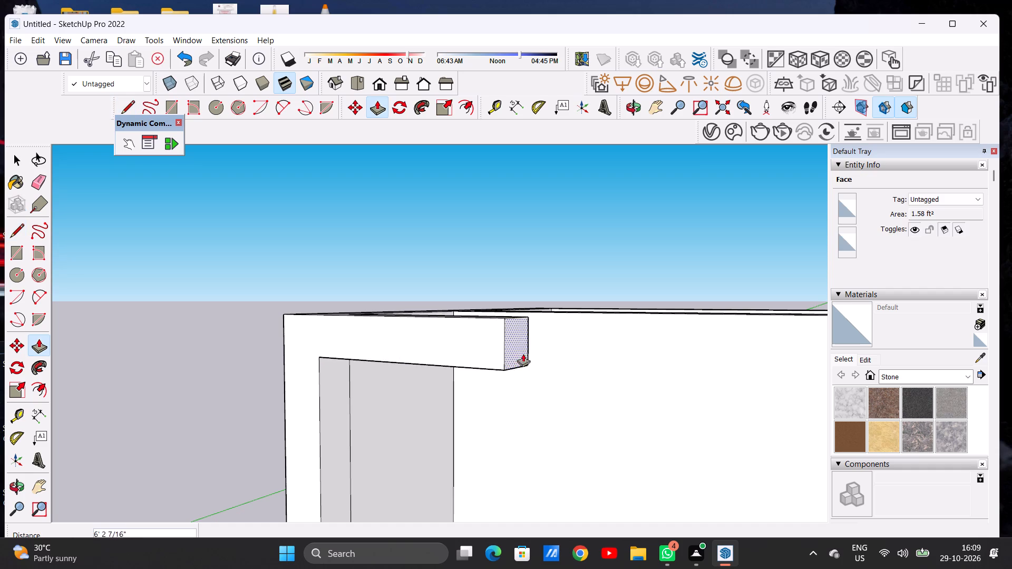
scroll(357, 355, down, 14)
middle_drag(572, 375, 662, 359)
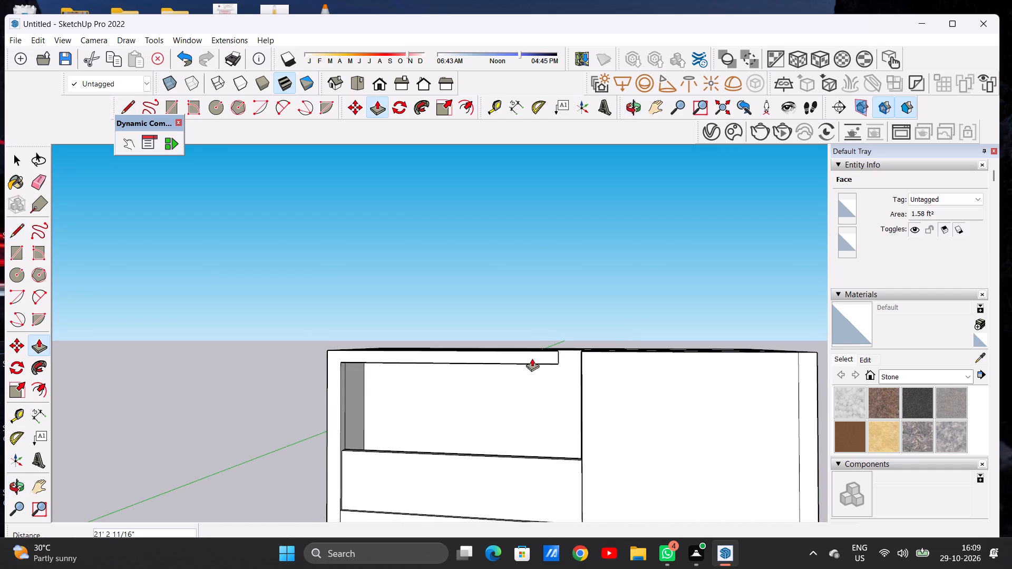
scroll(533, 345, up, 6)
middle_drag(620, 354, 622, 425)
scroll(607, 419, up, 14)
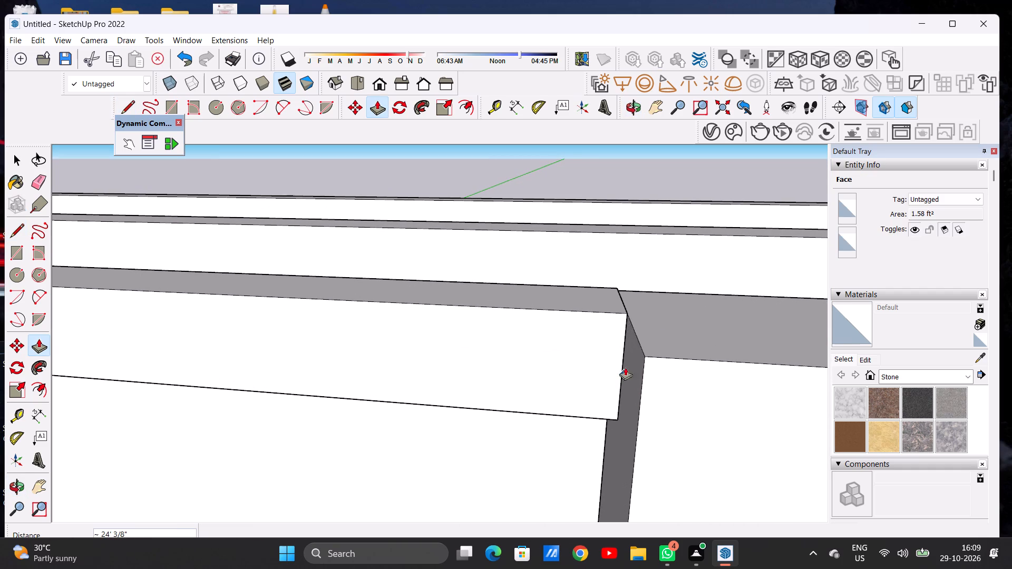
click(627, 317)
key(space)
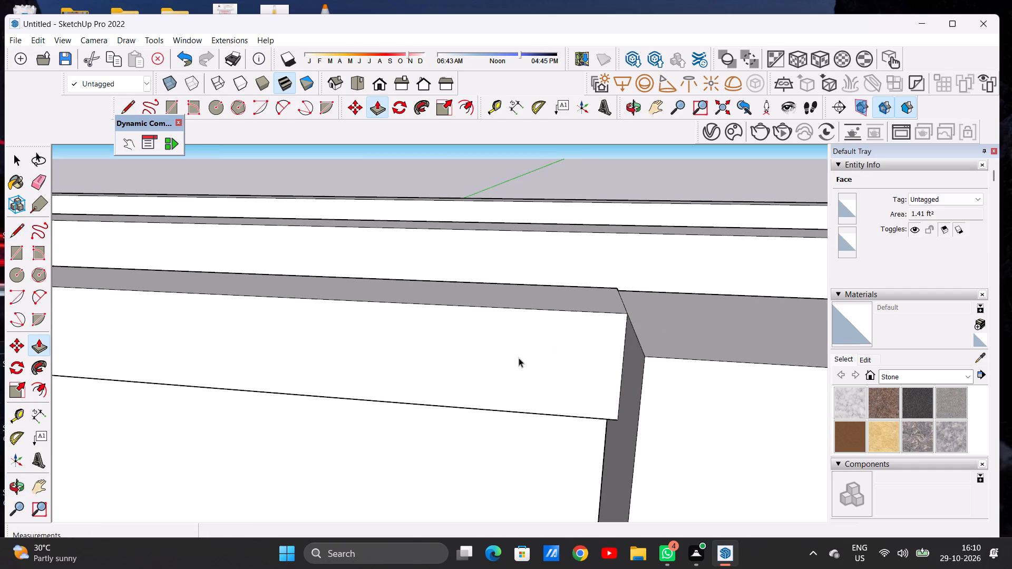
Examine the top beam, the upper opening and the whole building from the front, the side and above.
scroll(509, 379, down, 5)
scroll(567, 386, down, 19)
middle_drag(472, 369, 512, 336)
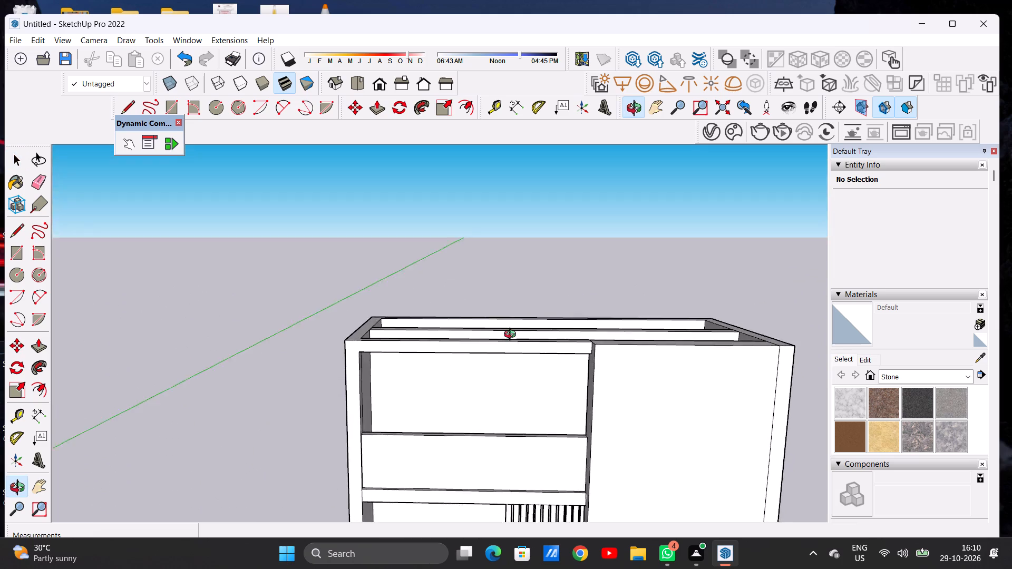
middle_drag(512, 336, 530, 314)
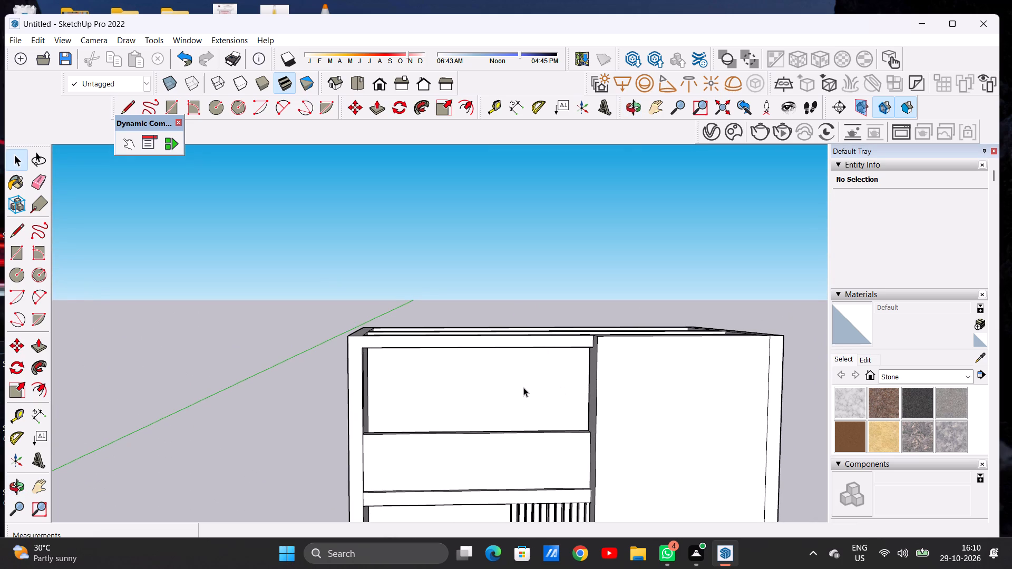
scroll(521, 383, down, 7)
middle_drag(465, 356, 581, 395)
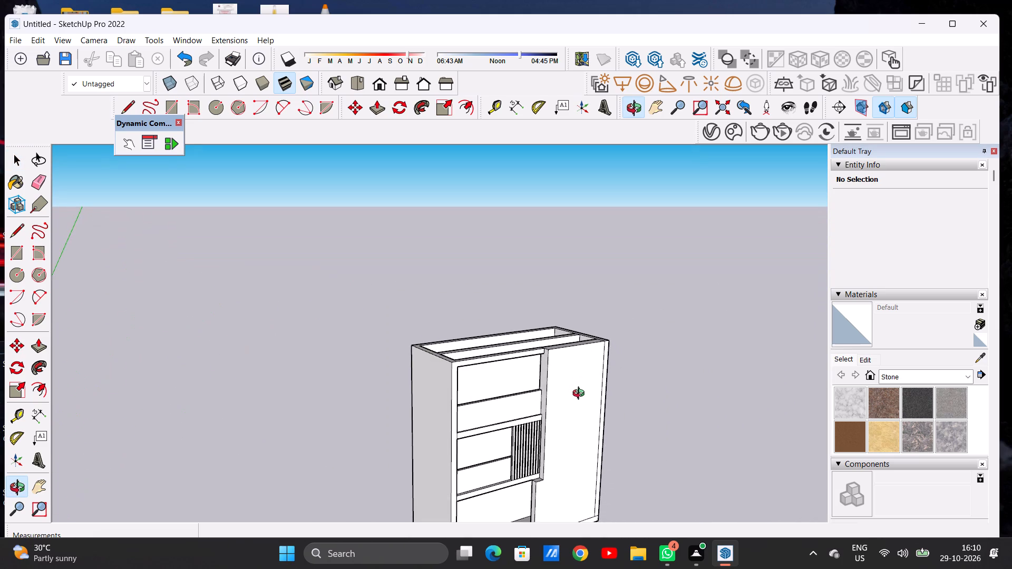
middle_drag(581, 395, 572, 390)
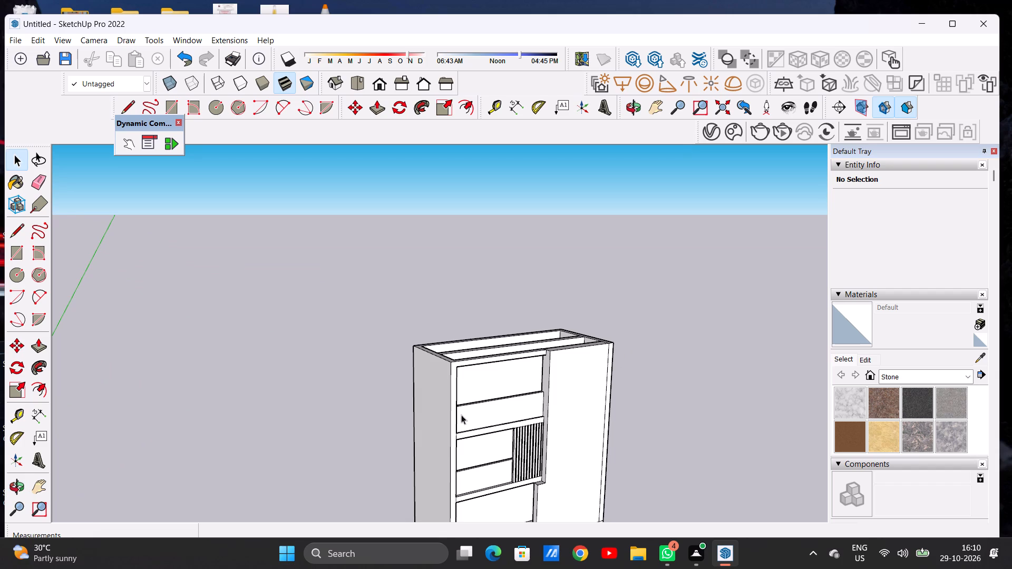
scroll(467, 450, up, 15)
scroll(460, 377, down, 20)
scroll(471, 431, up, 5)
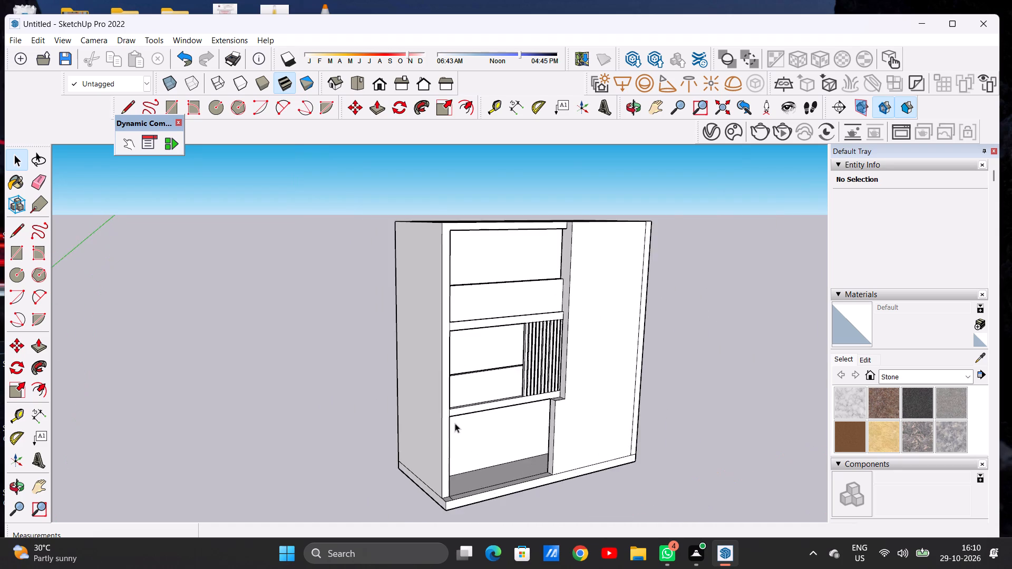
scroll(455, 423, up, 2)
scroll(453, 414, down, 2)
scroll(453, 413, up, 5)
scroll(434, 414, down, 9)
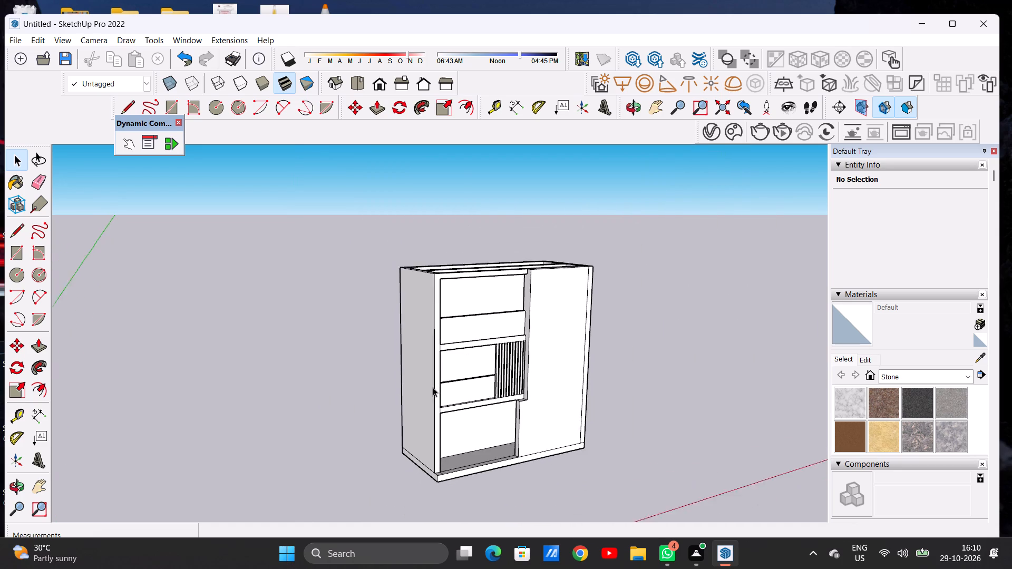
scroll(433, 387, down, 3)
middle_drag(456, 297, 462, 333)
scroll(436, 332, up, 13)
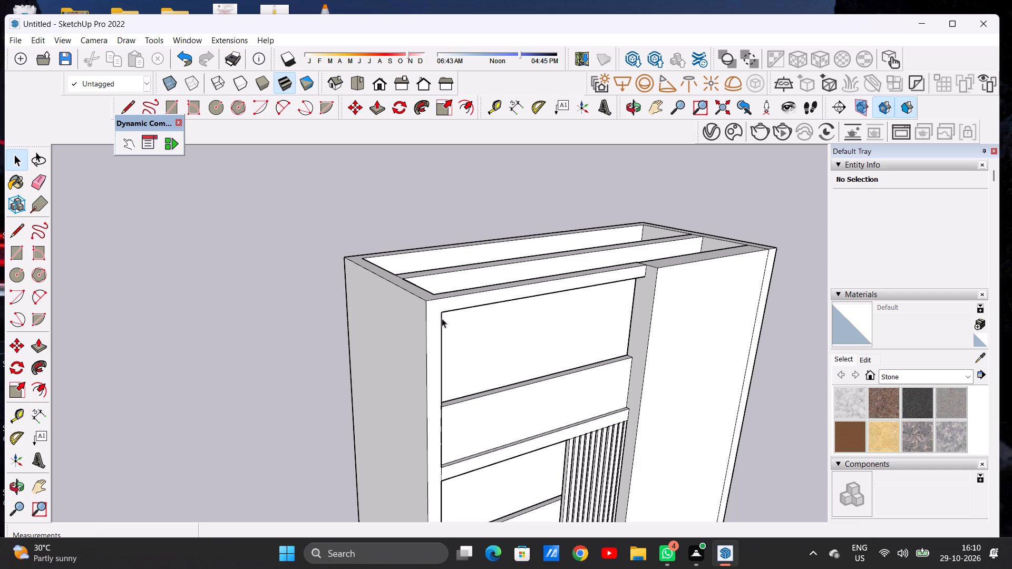
scroll(366, 252, down, 6)
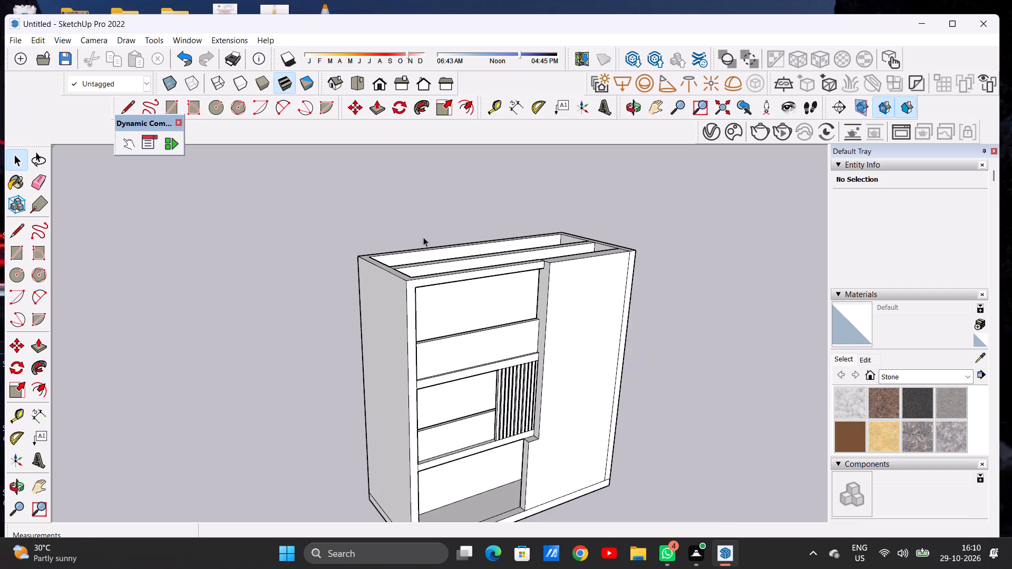
Push/Pull the front face of the top beam and side wall forward about 1' 5 7/16", flush with the adjoining front wall.
scroll(437, 290, up, 6)
middle_drag(423, 301, 441, 337)
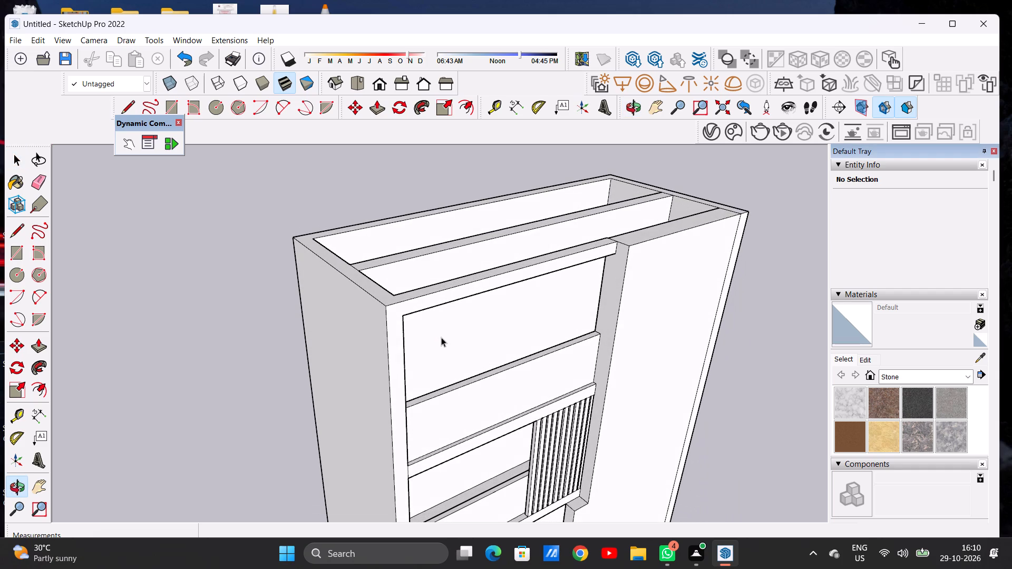
key(p)
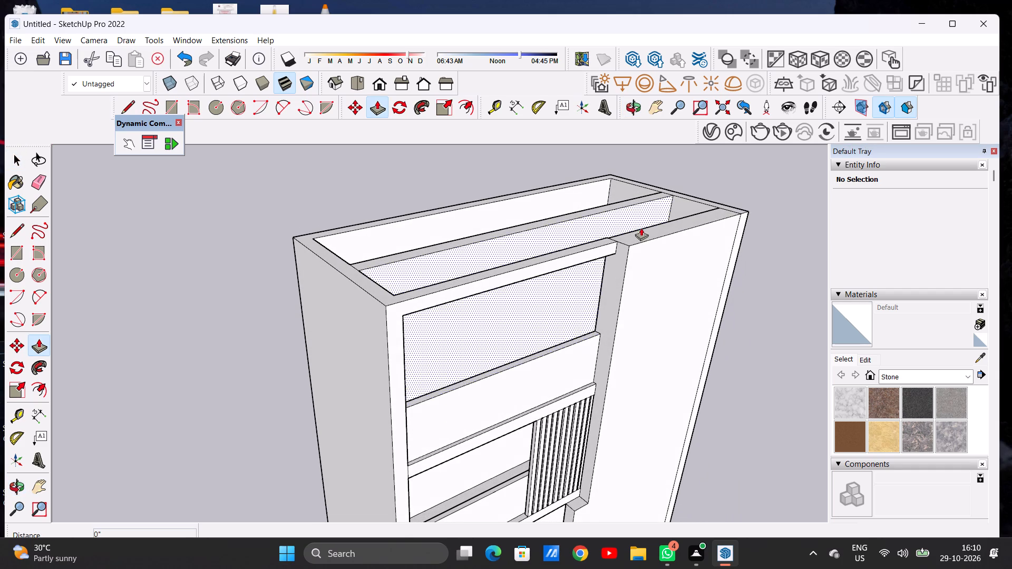
scroll(641, 228, up, 6)
scroll(604, 247, down, 1)
scroll(603, 247, up, 3)
click(592, 261)
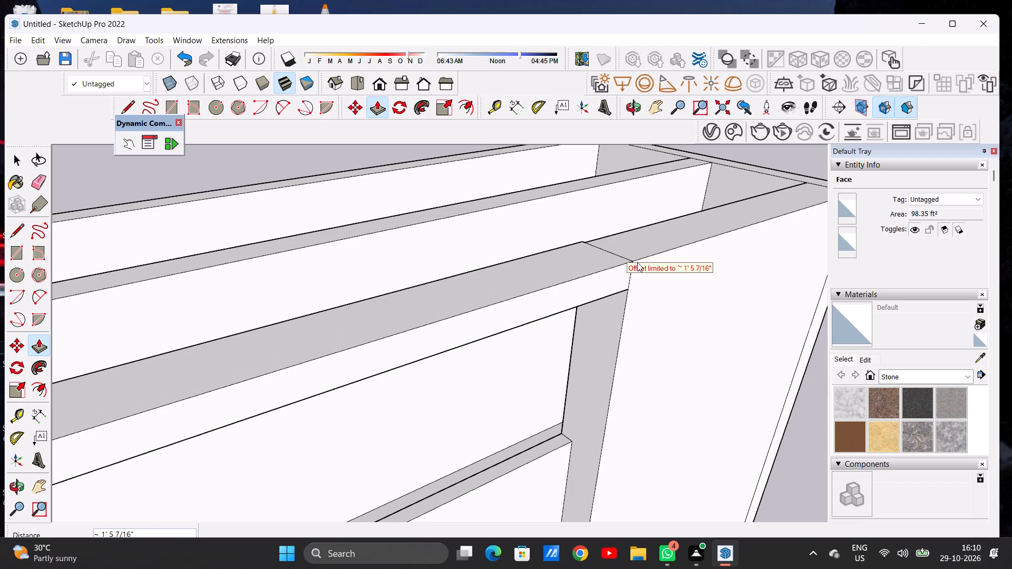
click(634, 262)
key(space)
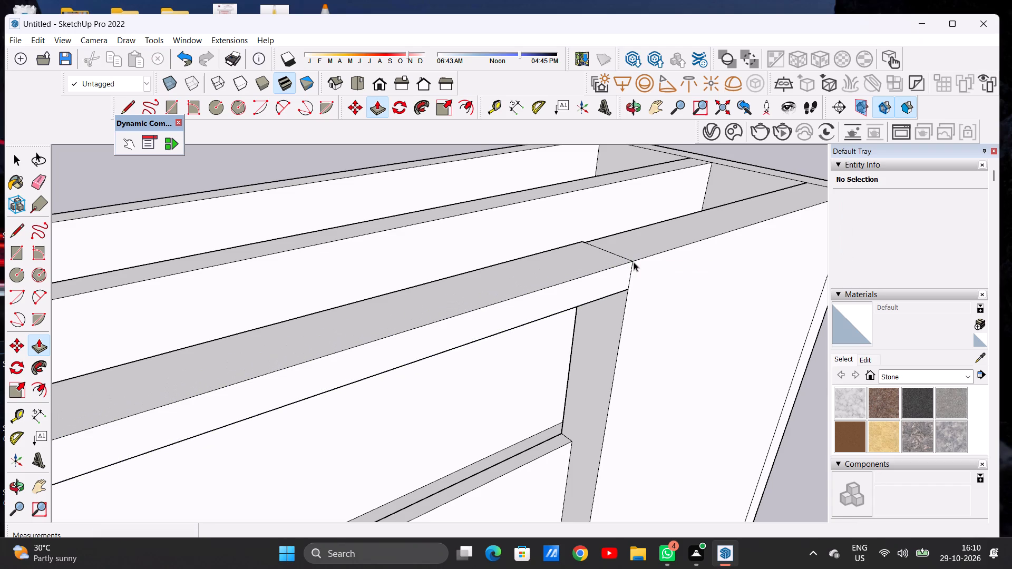
Examine the pulled-forward side wall and top beam against the whole building front.
scroll(459, 270, down, 9)
scroll(479, 264, up, 1)
scroll(479, 264, down, 4)
middle_drag(492, 310, 406, 260)
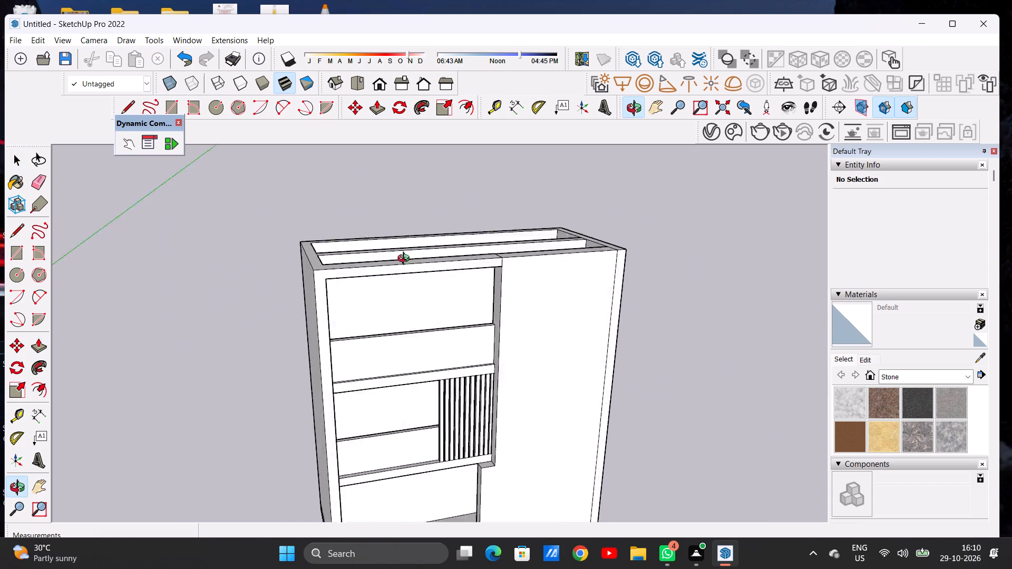
middle_drag(406, 260, 358, 227)
scroll(396, 276, down, 3)
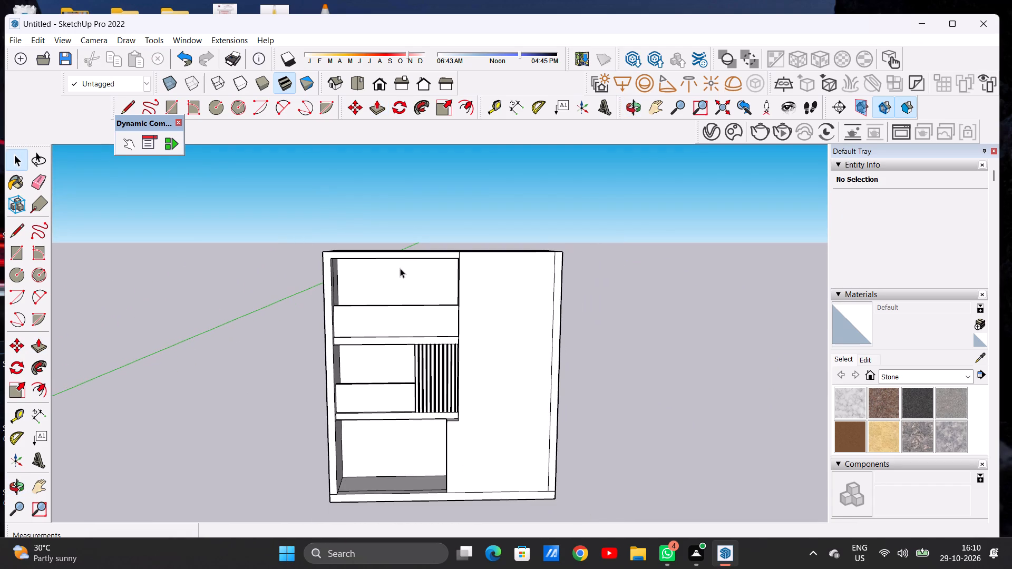
scroll(378, 366, down, 4)
scroll(349, 497, up, 6)
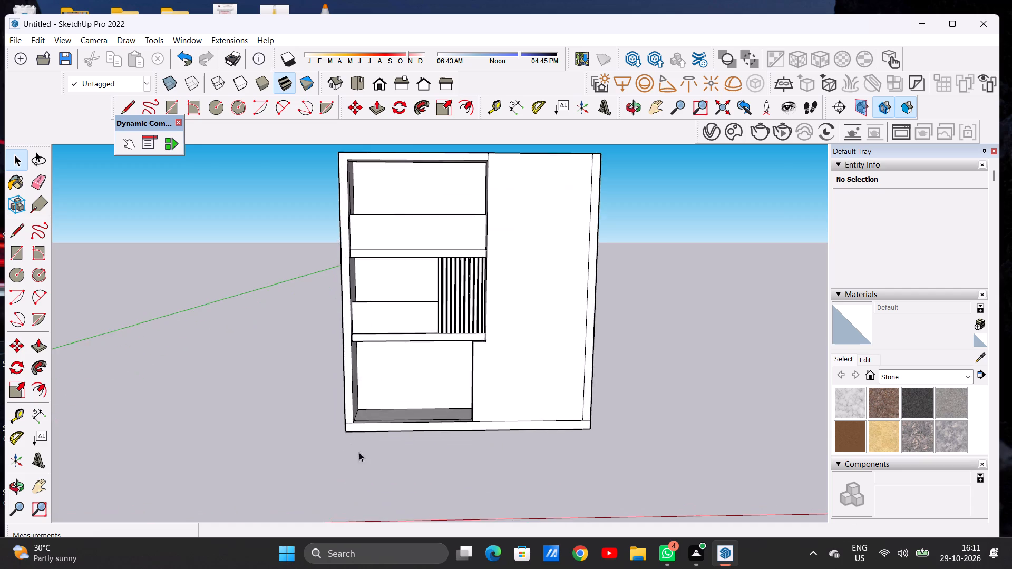
scroll(365, 424, down, 1)
scroll(365, 422, up, 5)
Draw two lines about 1' 5 7/16" long across the side wall's front face, level with the lower beam's underside and top.
middle_drag(361, 405, 334, 471)
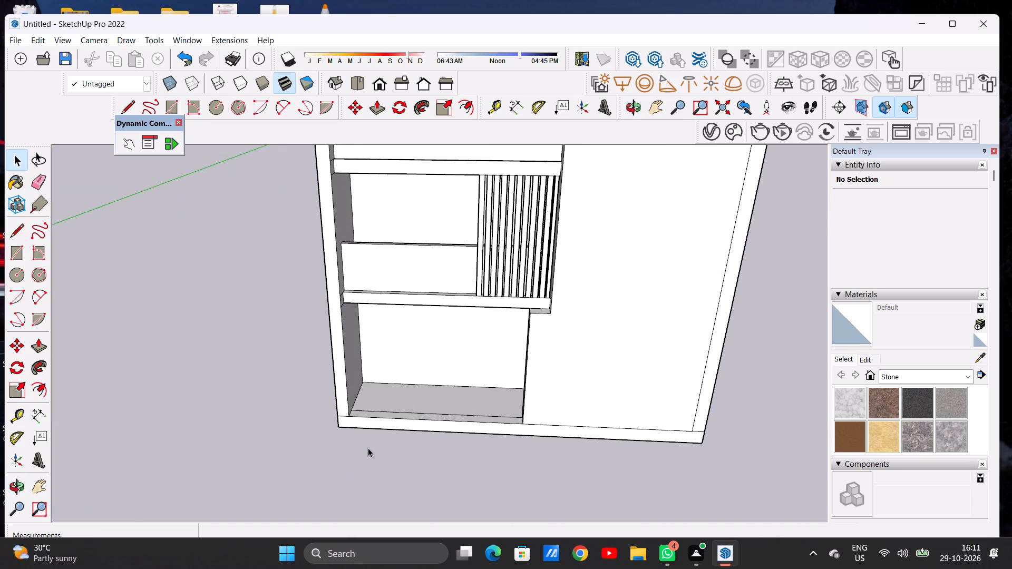
scroll(338, 297, up, 7)
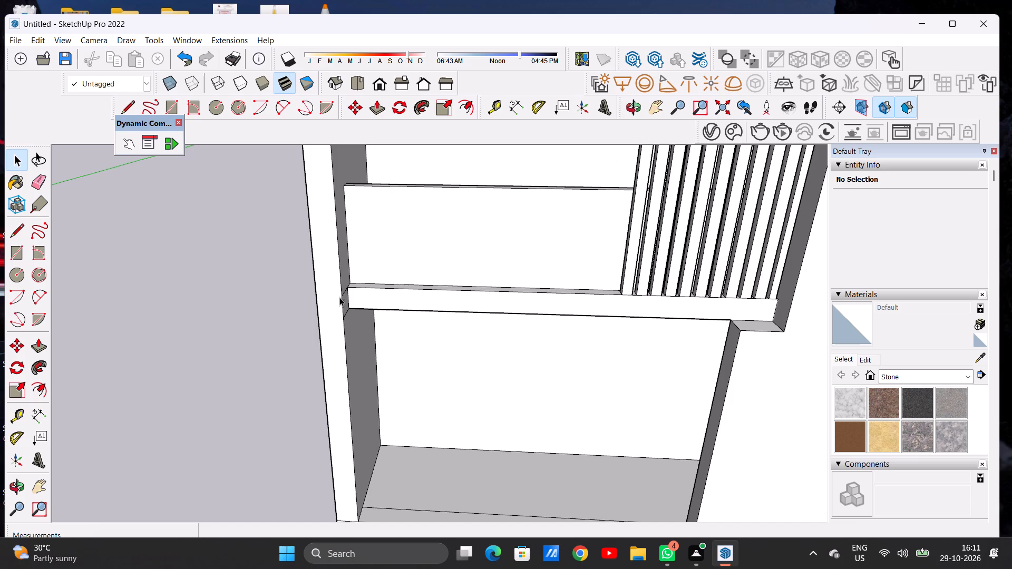
key(l)
scroll(345, 307, up, 11)
click(339, 322)
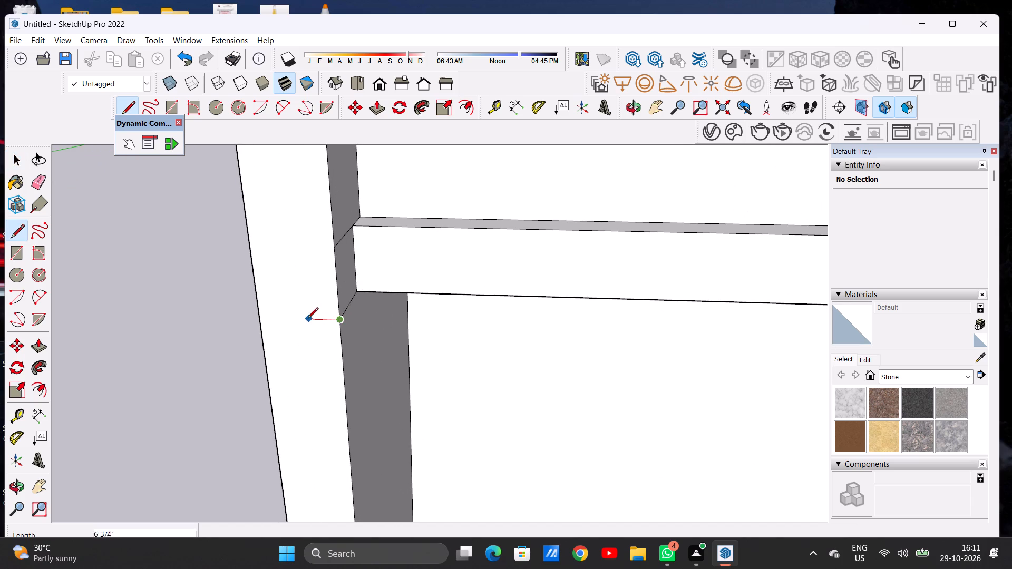
click(256, 317)
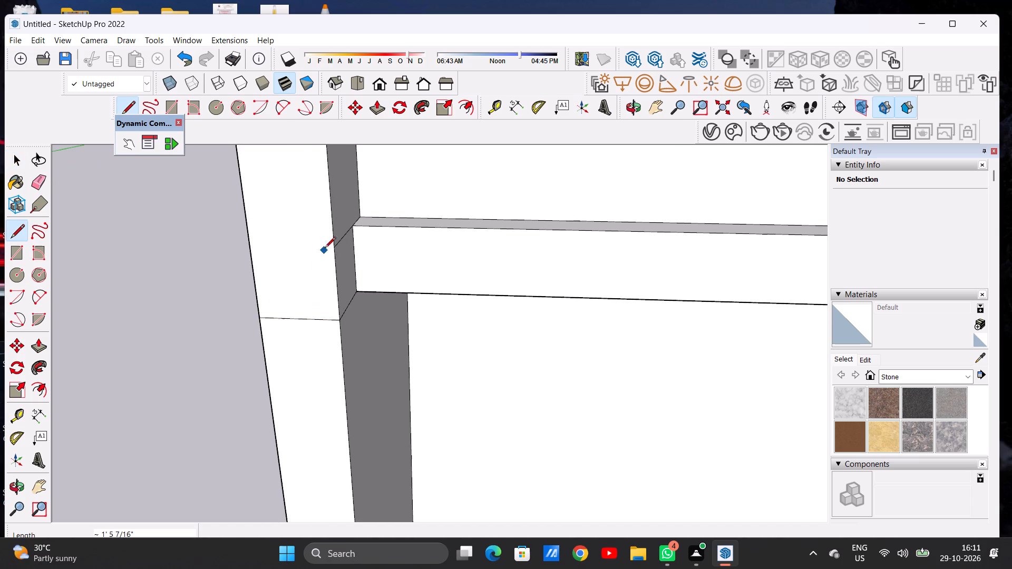
click(336, 247)
click(255, 244)
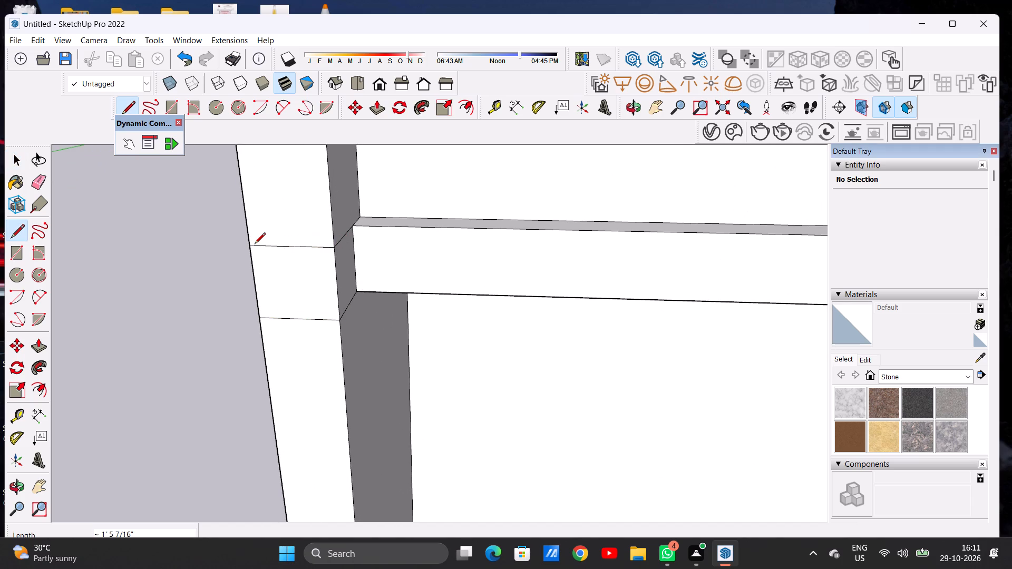
key(space)
Erase the lower of the two lines and the short edge beside it on the side wall's inner face.
text(P)
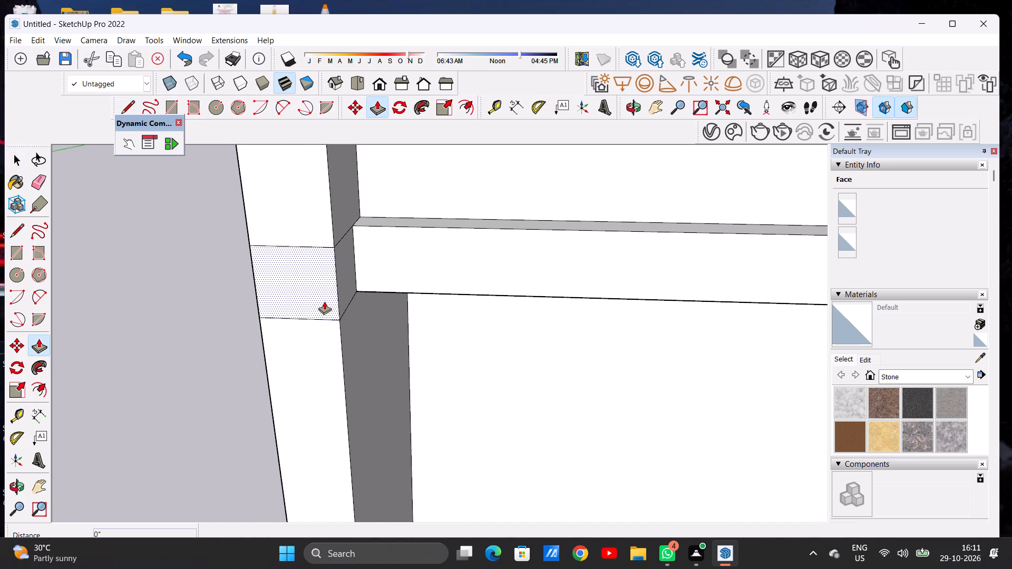
key(space)
scroll(394, 290, down, 9)
scroll(381, 286, up, 1)
scroll(380, 286, down, 3)
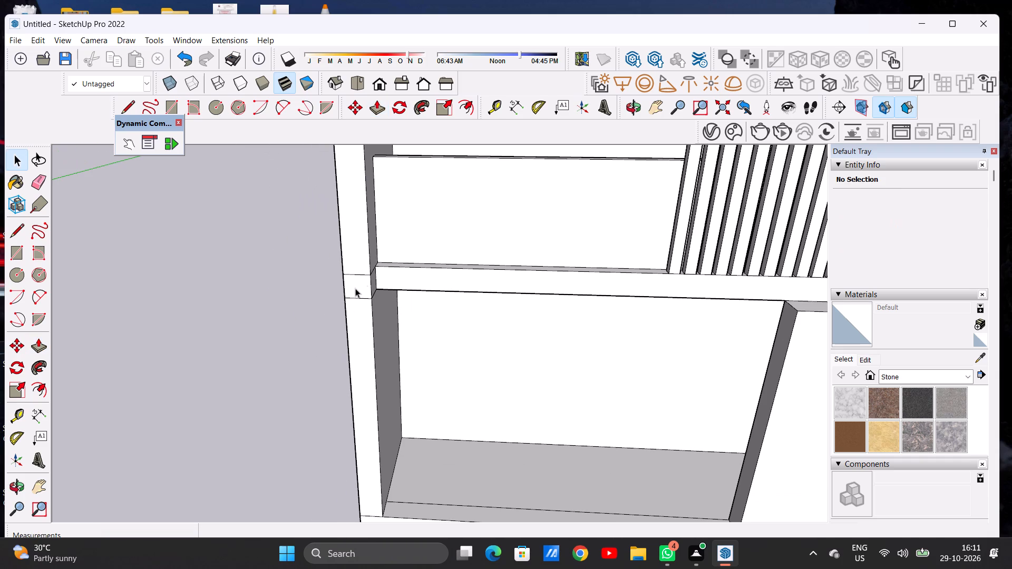
middle_drag(377, 289, 346, 260)
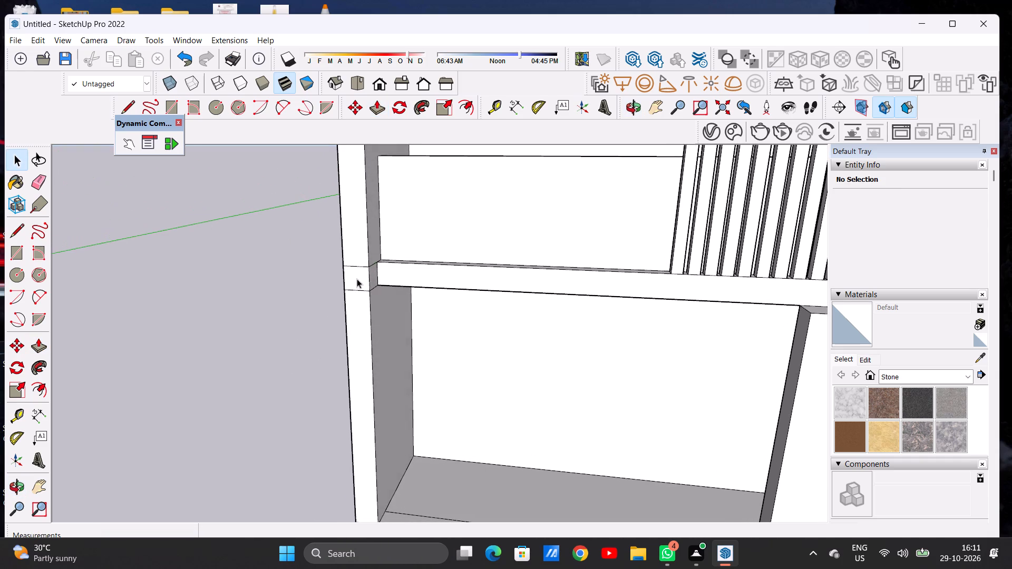
scroll(363, 289, up, 6)
key(e)
drag(361, 288, 364, 296)
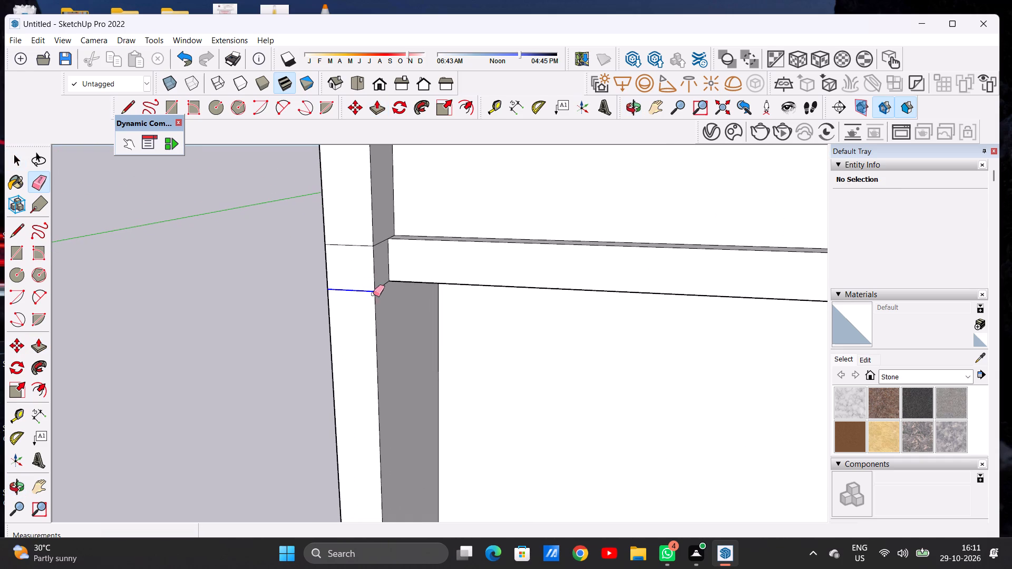
drag(382, 280, 383, 289)
Push/Pull the side wall's front face below the remaining line back until it is flush with the lower beam's front.
key(p)
click(362, 273)
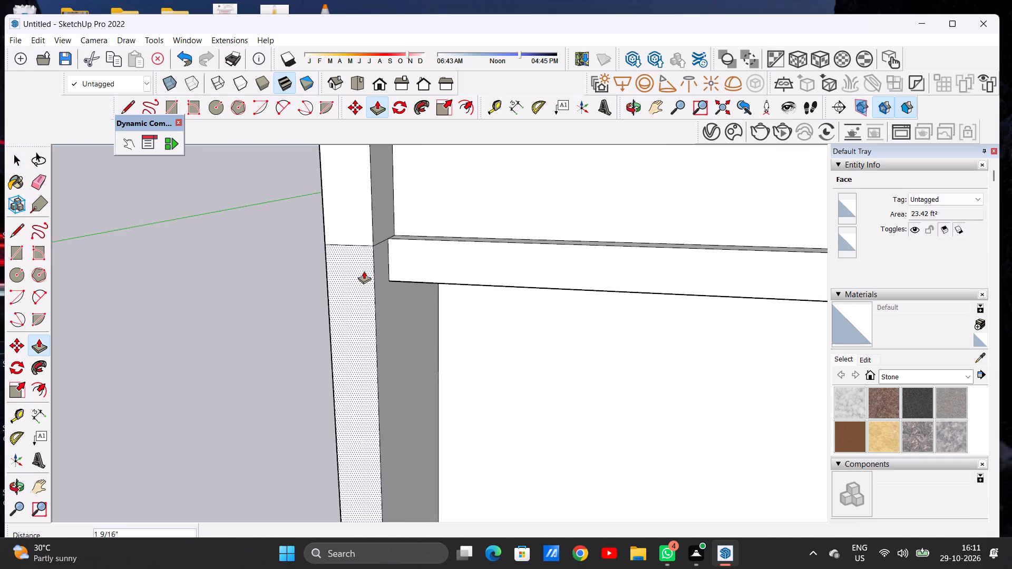
click(387, 243)
key(space)
Draw a line about 1' 5 7/16" long across the recessed side wall's front face, level with the lower beam's underside.
scroll(378, 345, down, 2)
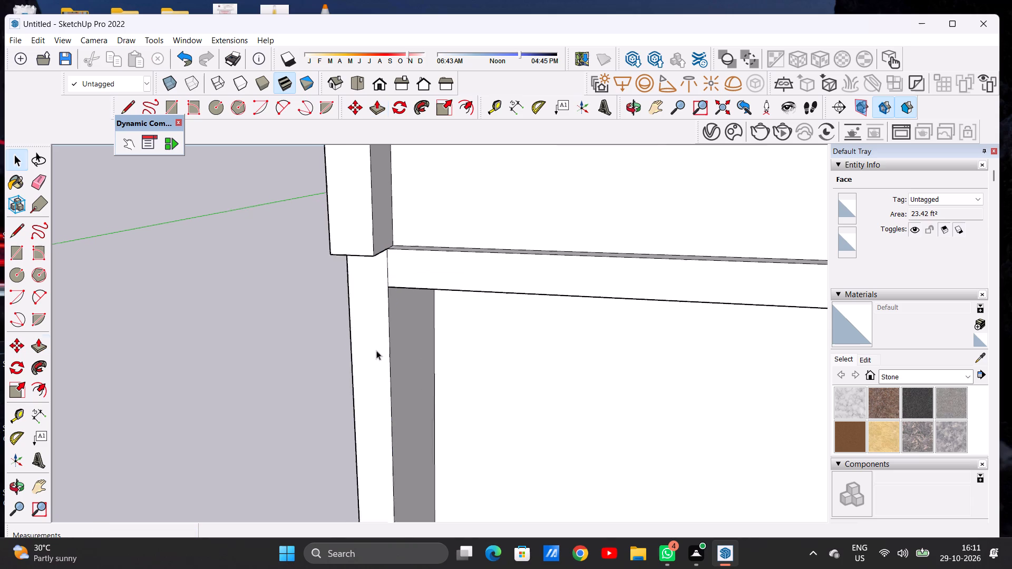
scroll(376, 350, down, 12)
middle_drag(384, 345, 420, 302)
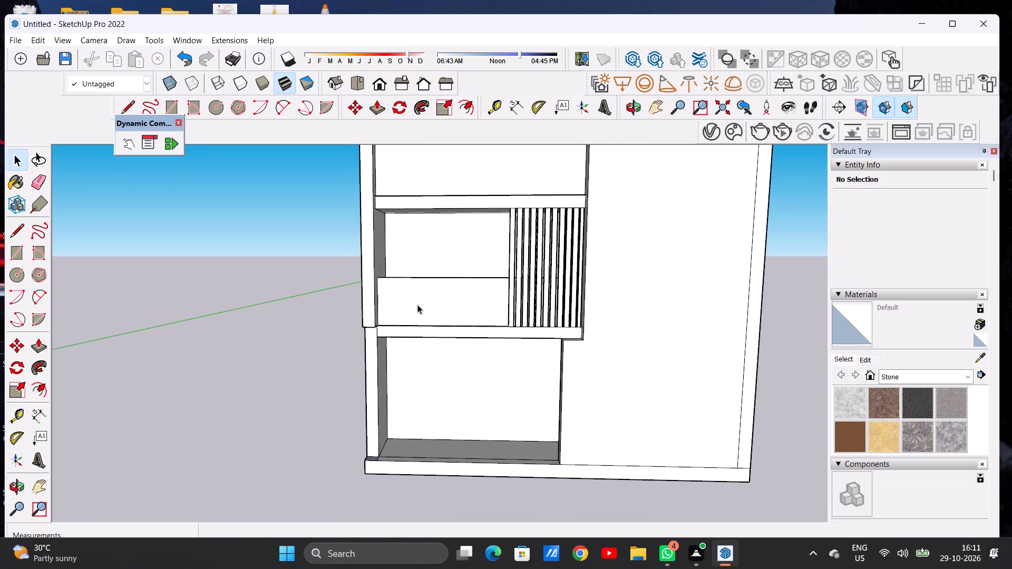
scroll(369, 319, up, 6)
scroll(398, 331, down, 3)
middle_drag(390, 336, 391, 331)
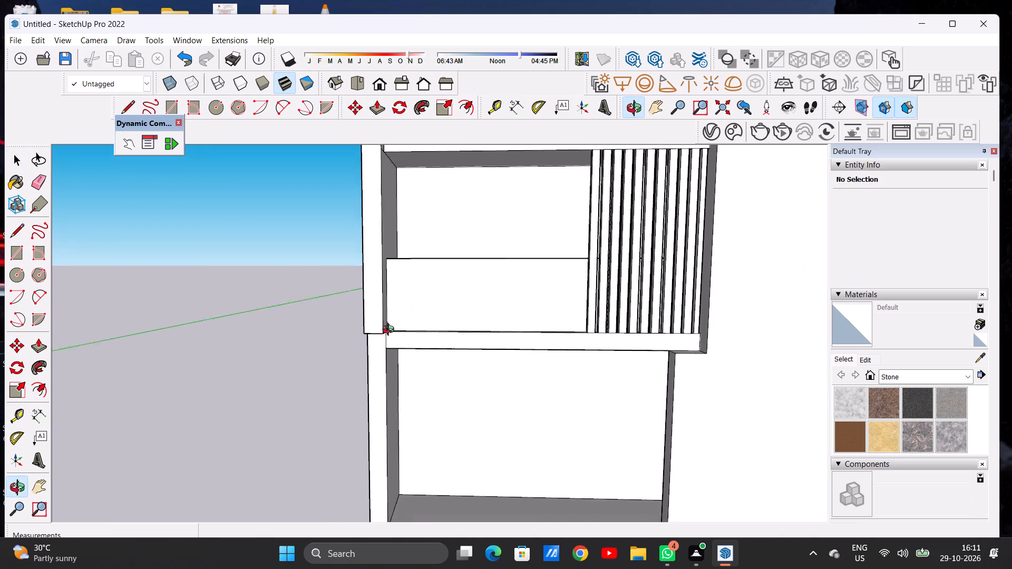
middle_drag(391, 331, 404, 316)
scroll(395, 337, up, 8)
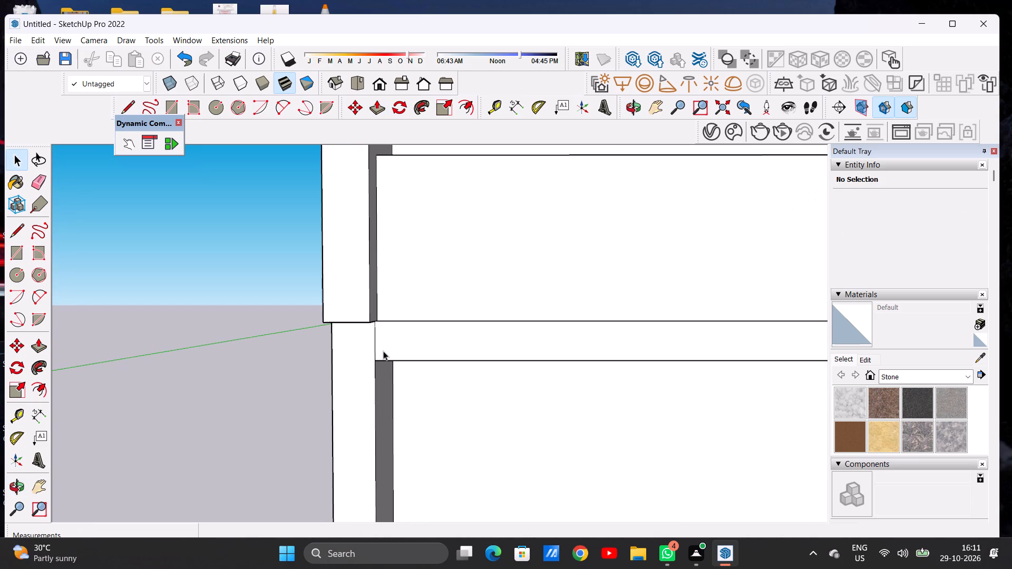
key(l)
scroll(381, 347, up, 3)
scroll(381, 347, down, 1)
scroll(381, 347, up, 3)
click(367, 371)
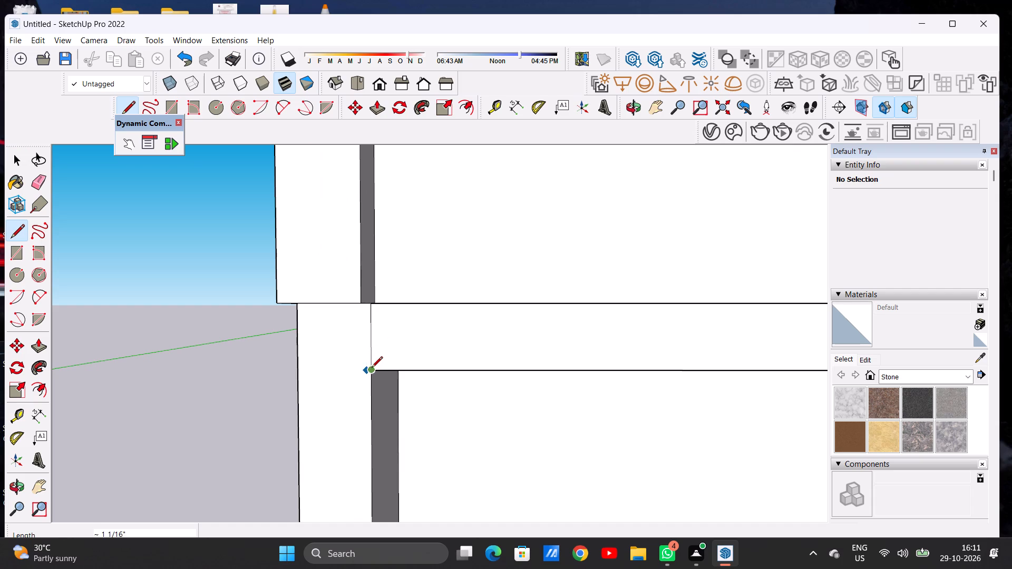
key(space)
text(L)
click(374, 369)
click(301, 366)
key(space)
Push/Pull the small face beside the lower beam forward about 1' 5 7/16", flush with the side wall above.
middle_drag(357, 351, 294, 379)
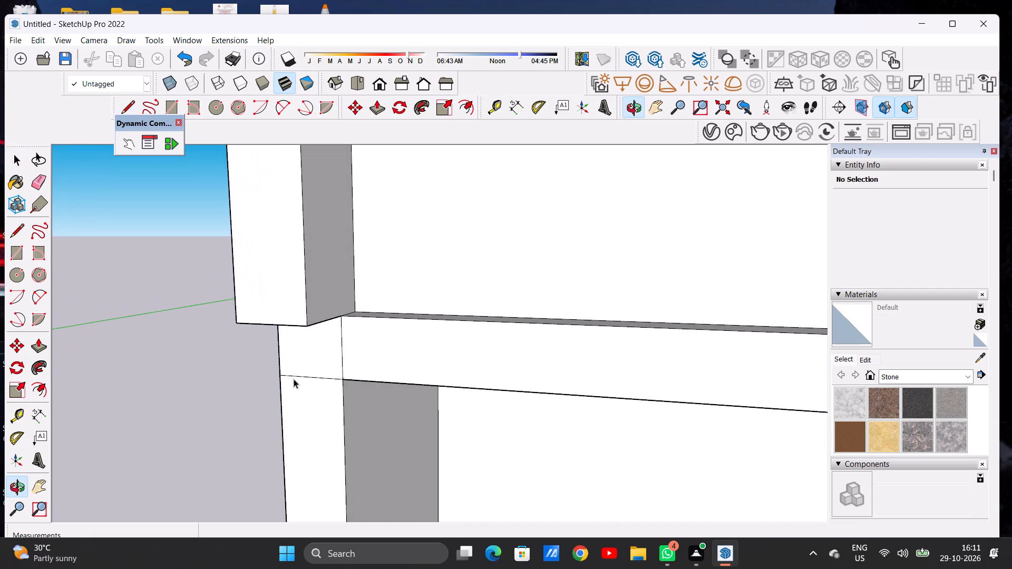
key(p)
scroll(322, 338, up, 7)
click(331, 331)
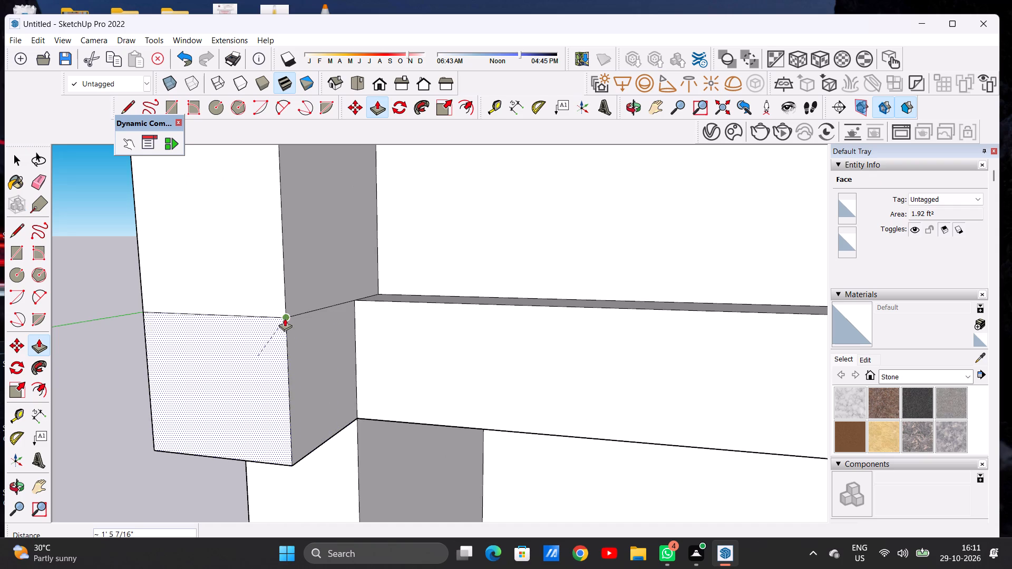
click(285, 318)
key(space)
Examine the stepped side wall and the whole building front.
scroll(342, 338, down, 7)
scroll(365, 372, up, 1)
scroll(367, 374, down, 1)
scroll(368, 374, up, 1)
scroll(368, 374, down, 11)
scroll(386, 386, up, 1)
scroll(386, 386, down, 1)
scroll(397, 377, up, 1)
scroll(397, 377, down, 5)
middle_drag(373, 391, 419, 354)
scroll(417, 368, down, 4)
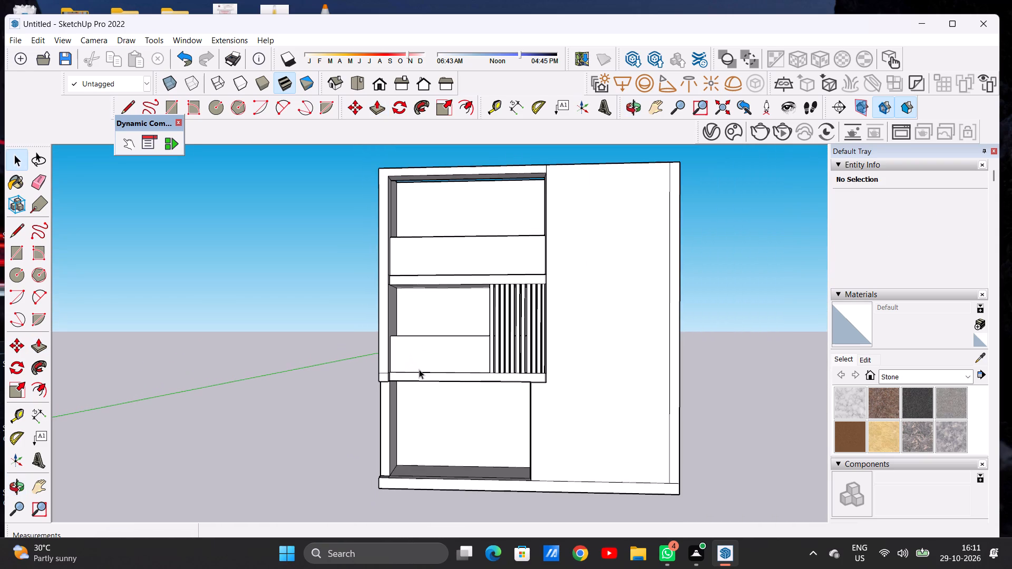
middle_drag(401, 372, 401, 396)
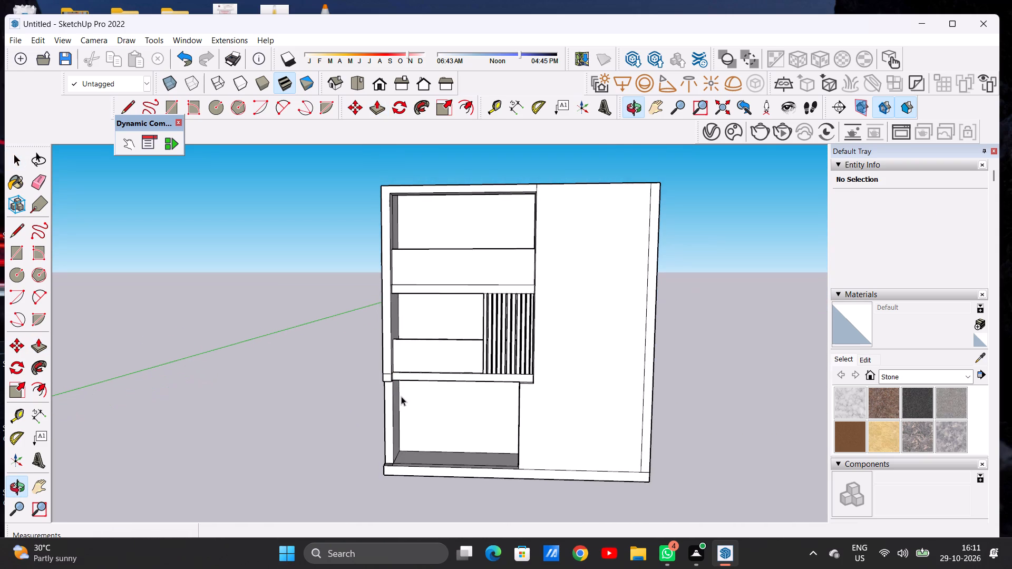
Erase the leftover seam lines on the side wall's front and inner faces at the lower beam's top level.
scroll(395, 352, up, 13)
middle_drag(386, 401, 357, 368)
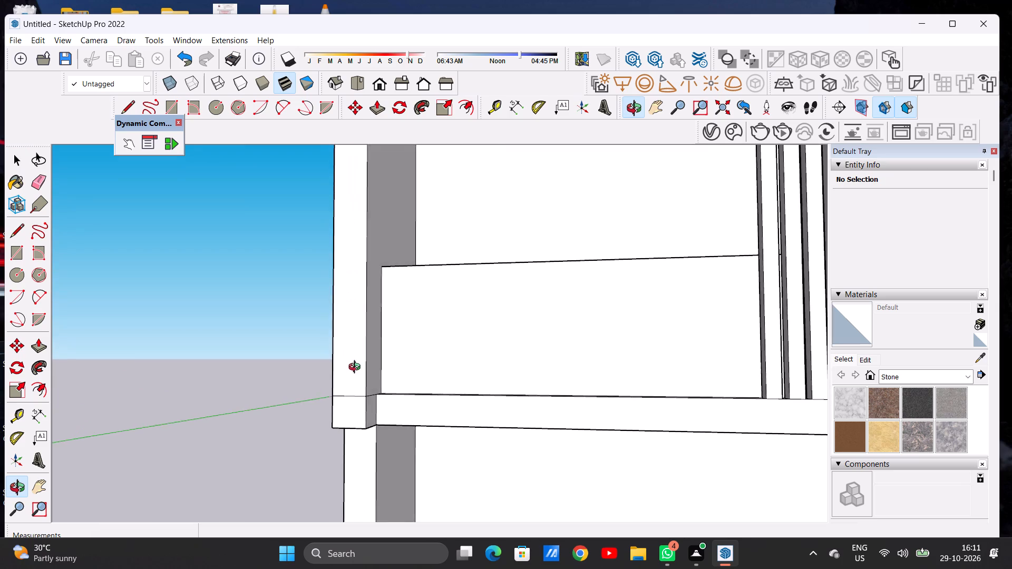
middle_drag(357, 368, 333, 378)
scroll(329, 413, up, 6)
key(e)
drag(347, 378, 348, 379)
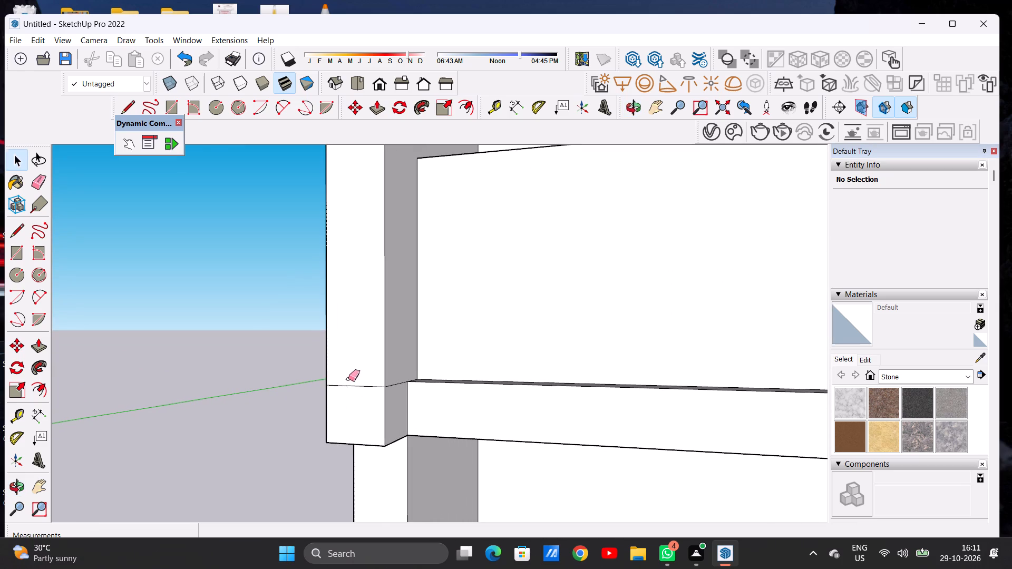
drag(348, 379, 358, 395)
drag(395, 376, 394, 392)
key(space)
Push/Pull the lower beam's front face forward about 1', forming a ledge in front of the parapet and vertical slats.
scroll(391, 393, down, 5)
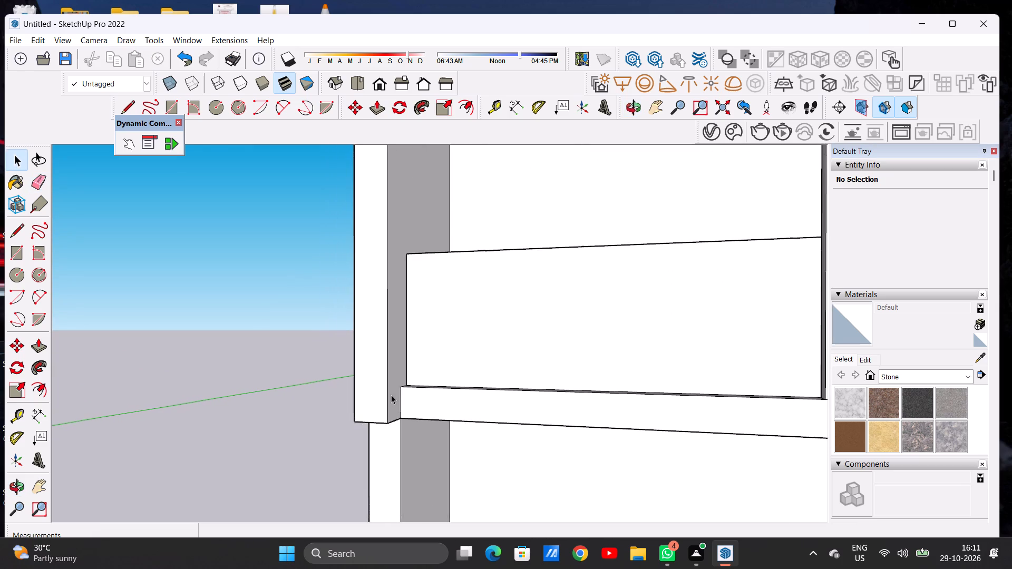
scroll(391, 395, down, 14)
middle_drag(490, 387, 395, 415)
scroll(426, 382, up, 2)
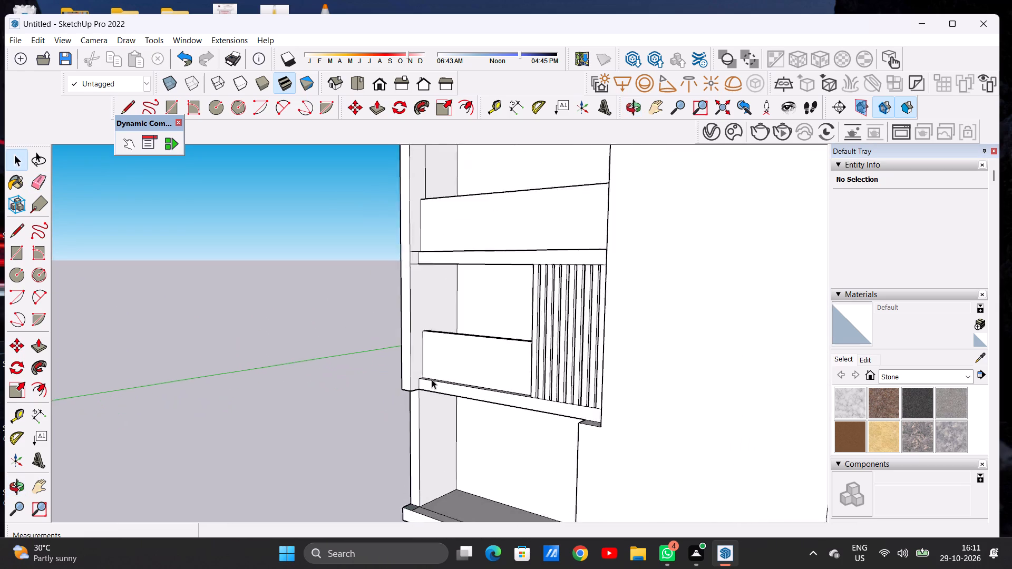
scroll(432, 379, up, 4)
key(p)
scroll(425, 381, up, 5)
click(425, 381)
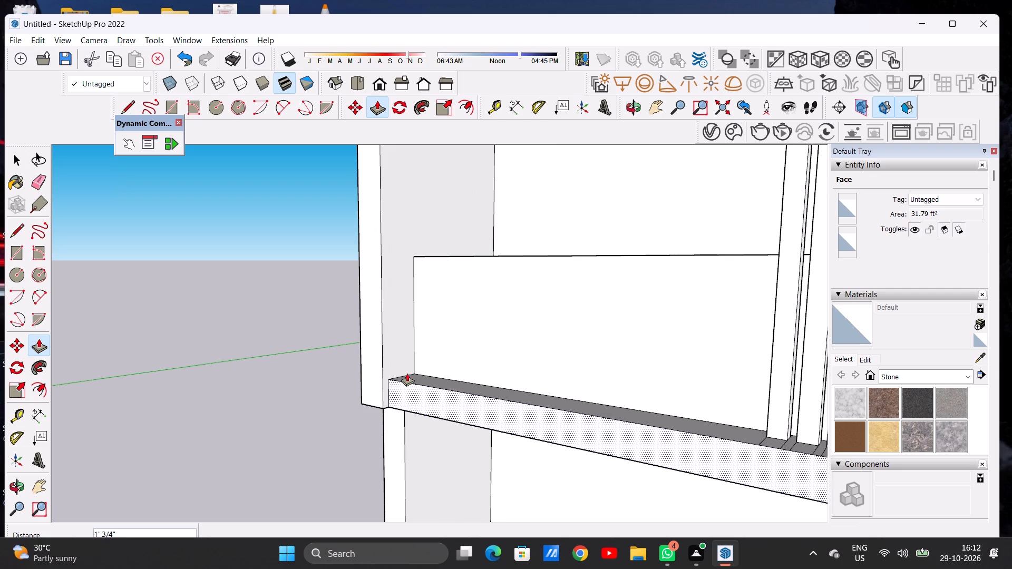
click(408, 369)
key(space)
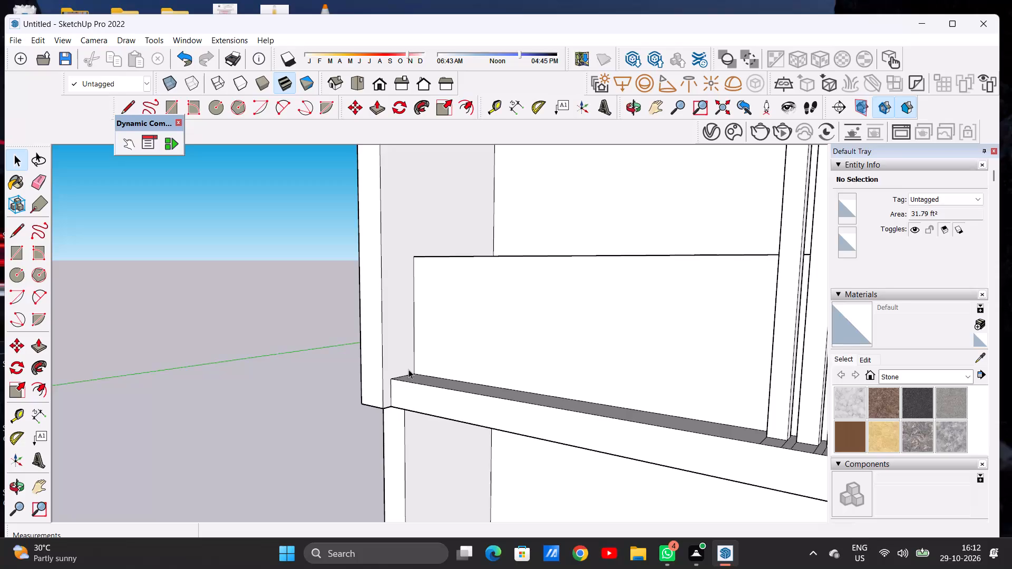
Examine the extended lower beam and the whole building from the side and the front.
scroll(437, 368, down, 10)
scroll(446, 382, up, 1)
scroll(511, 380, down, 7)
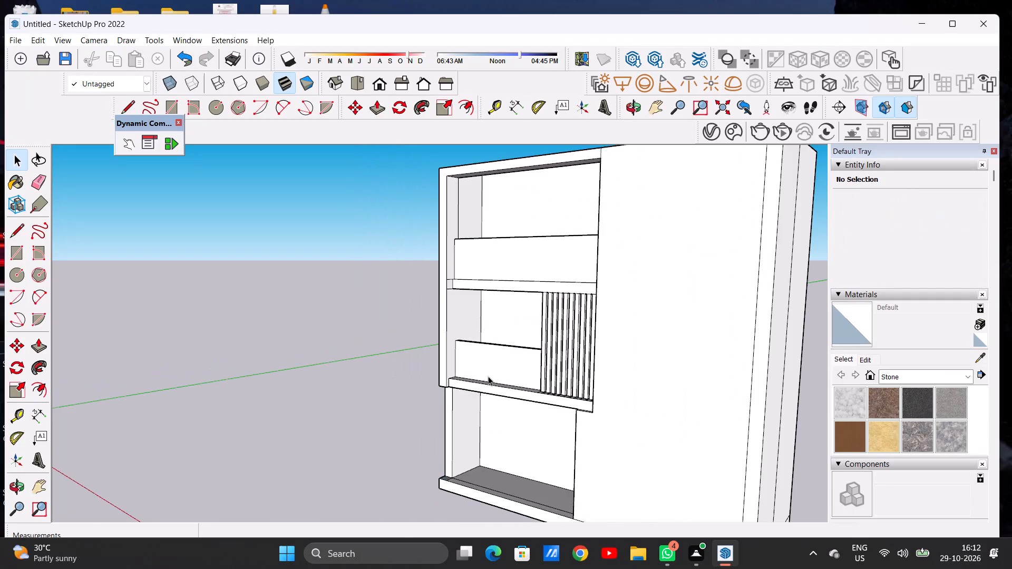
middle_drag(490, 376, 640, 355)
scroll(583, 421, down, 7)
scroll(563, 307, up, 4)
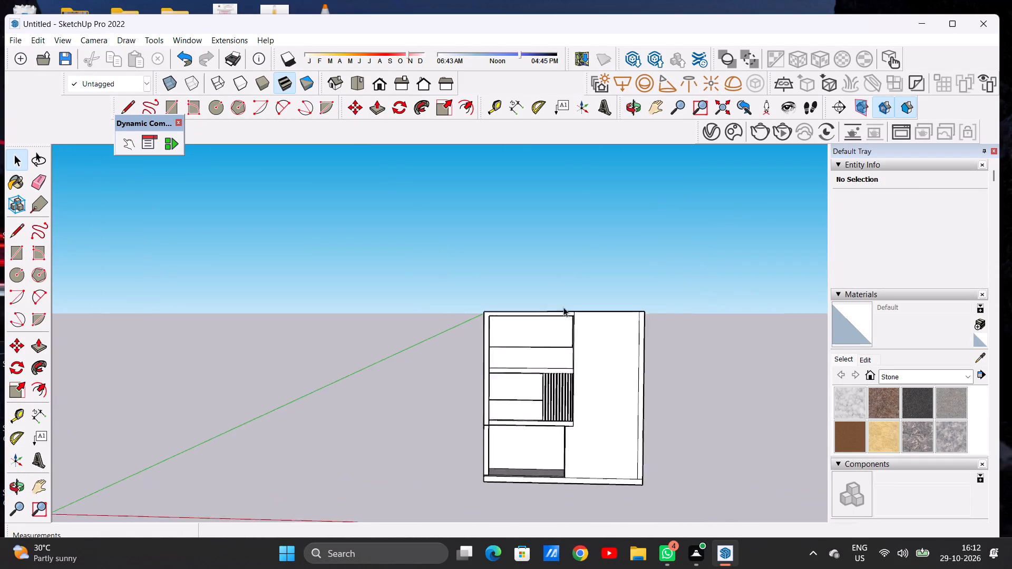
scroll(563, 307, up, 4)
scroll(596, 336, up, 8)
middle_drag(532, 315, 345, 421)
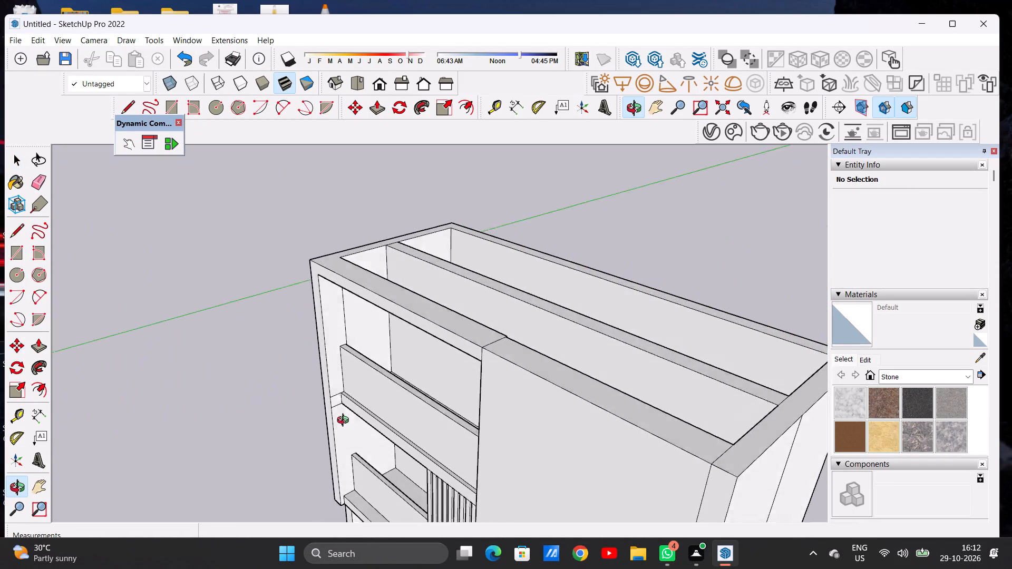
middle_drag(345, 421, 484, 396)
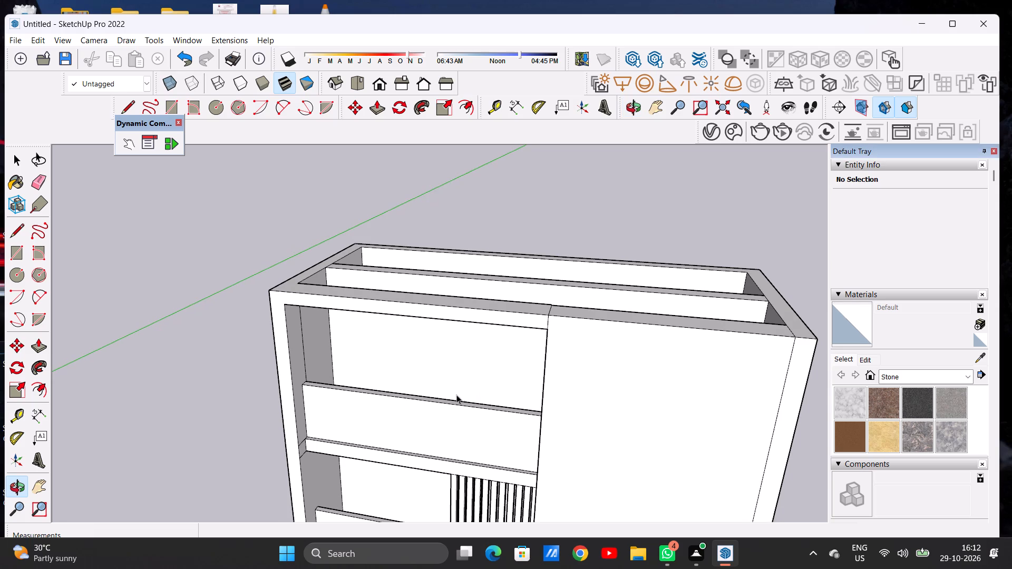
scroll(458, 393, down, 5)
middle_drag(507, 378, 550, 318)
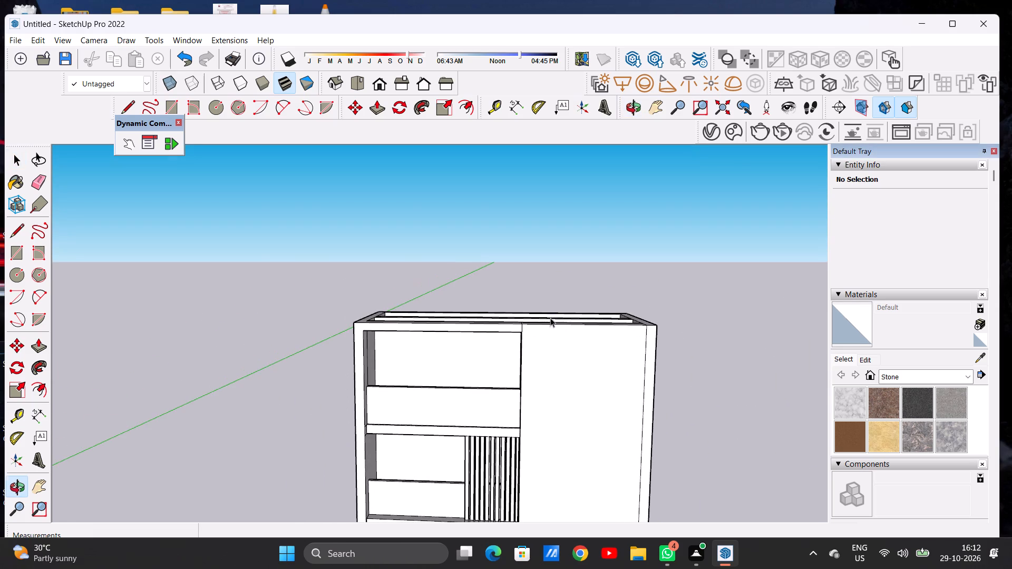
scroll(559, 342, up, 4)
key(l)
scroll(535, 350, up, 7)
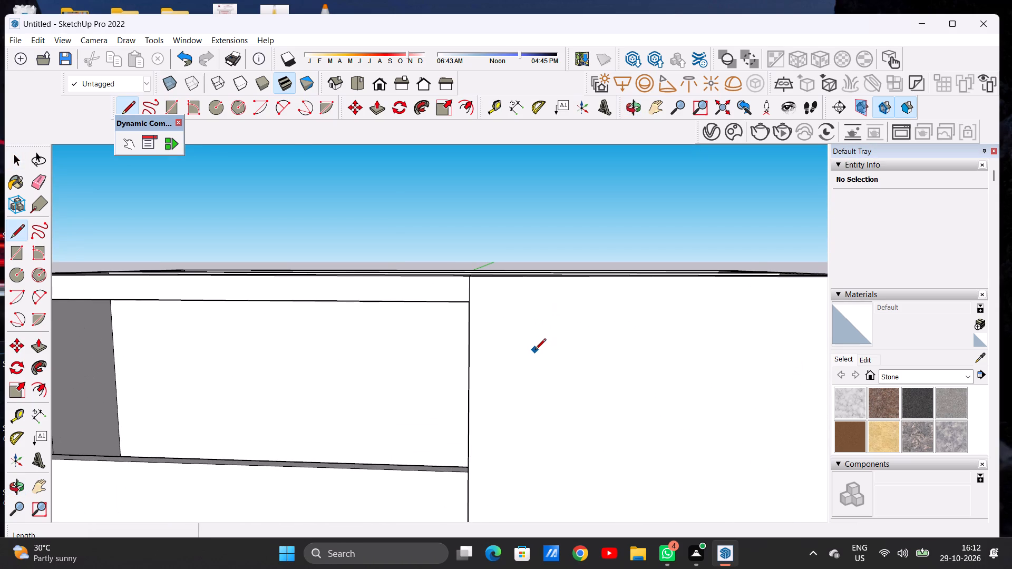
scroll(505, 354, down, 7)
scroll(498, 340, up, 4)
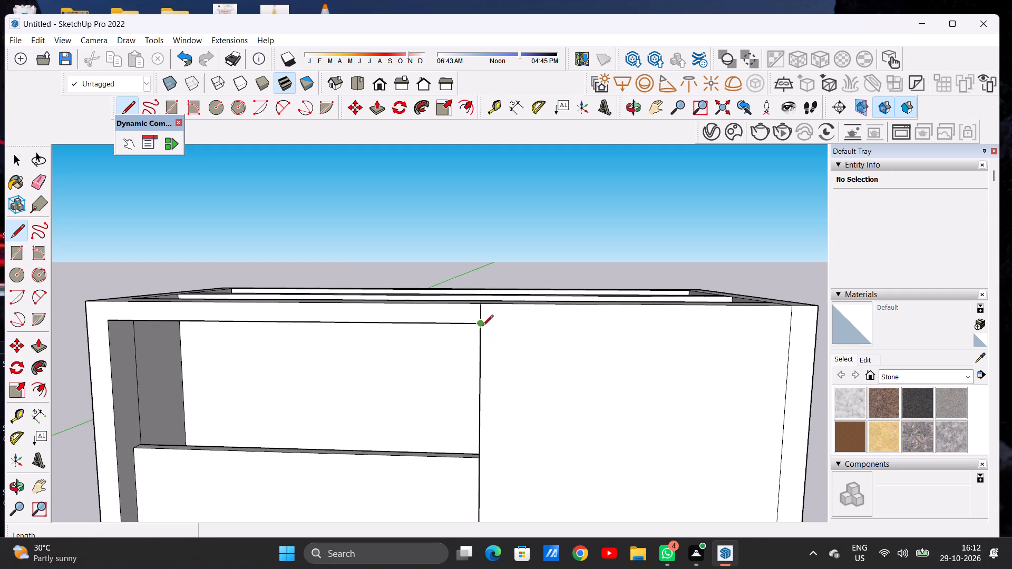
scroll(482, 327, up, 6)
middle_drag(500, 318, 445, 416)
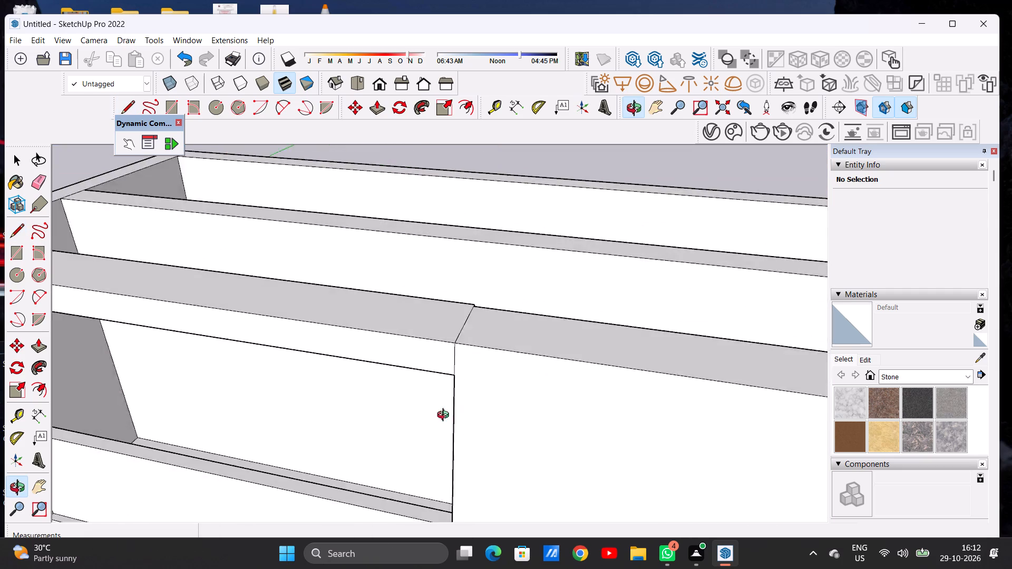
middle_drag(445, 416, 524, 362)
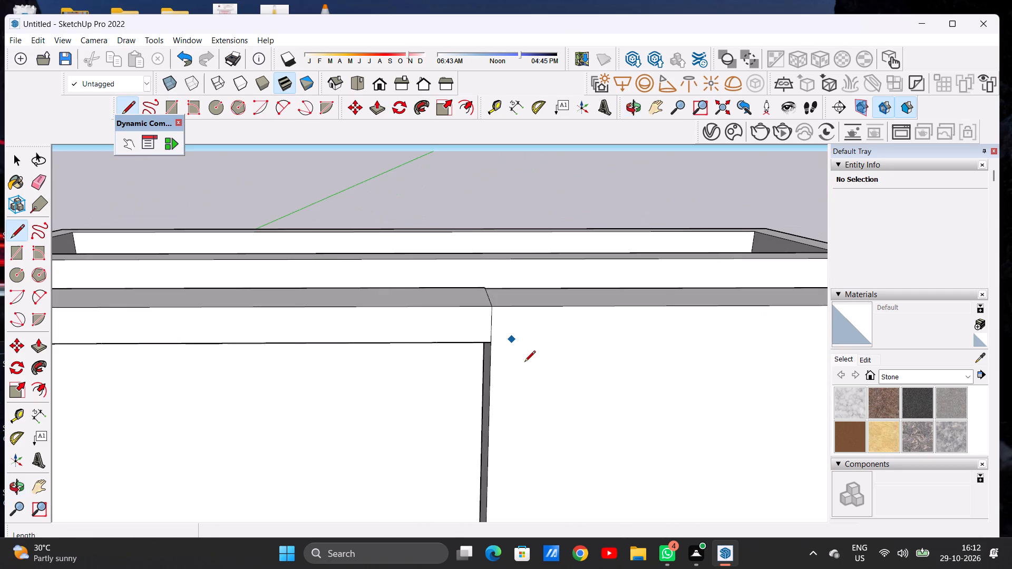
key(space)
Examine the top faces where the front top beam meets the solid wall, and the whole upper frame.
scroll(496, 281, down, 4)
middle_drag(492, 290, 368, 429)
scroll(410, 410, up, 20)
scroll(410, 410, up, 7)
click(401, 395)
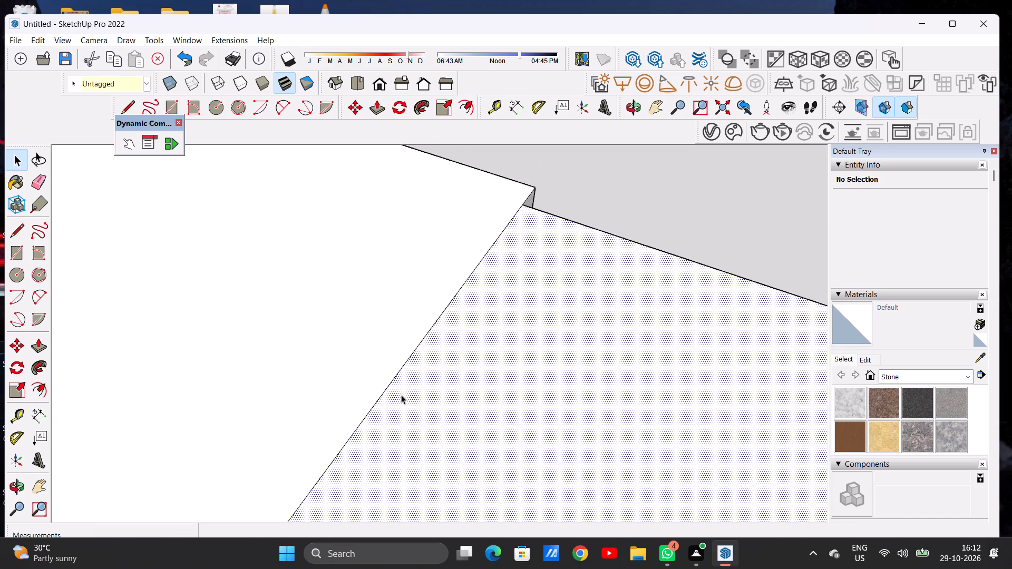
click(369, 387)
key(space)
scroll(433, 398, down, 15)
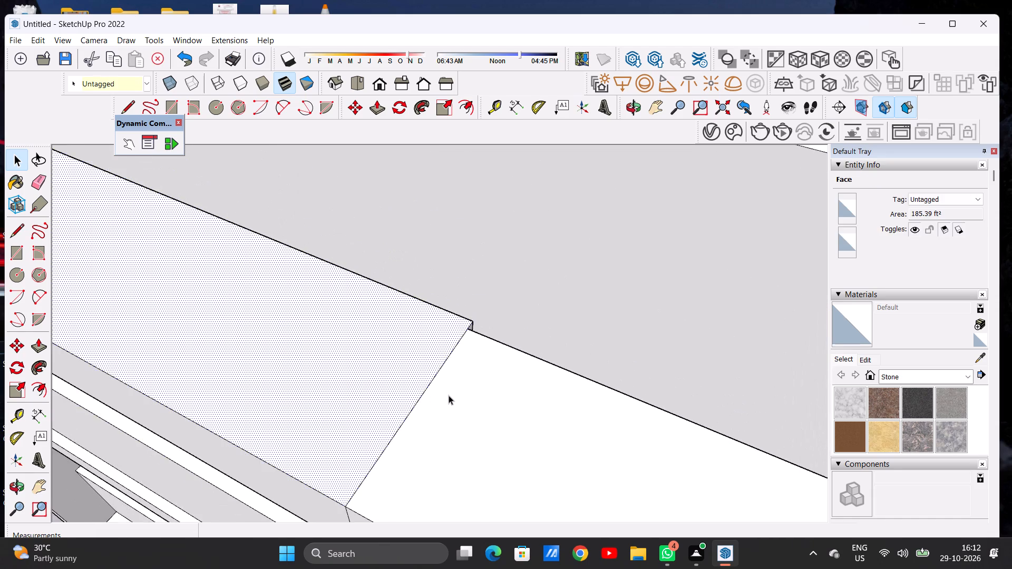
scroll(449, 395, down, 20)
scroll(449, 395, down, 10)
middle_drag(430, 401, 481, 363)
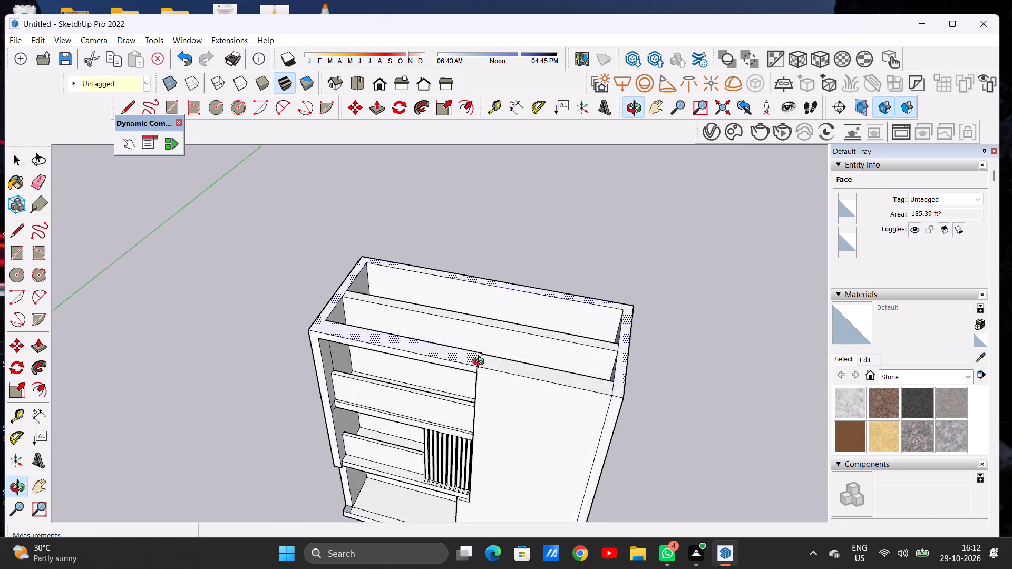
middle_drag(481, 363, 491, 348)
click(726, 322)
Push/Pull the front top beam's rear face flush with the back of the adjoining solid wall, removing the step between them.
middle_drag(427, 384, 183, 415)
scroll(369, 358, up, 5)
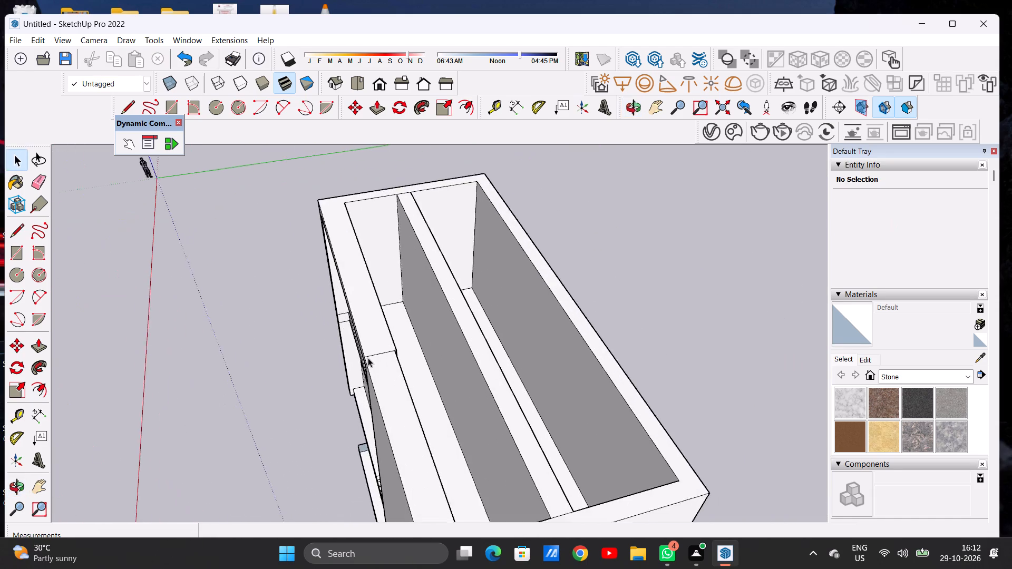
scroll(368, 358, down, 1)
middle_drag(412, 358, 288, 375)
scroll(322, 336, up, 6)
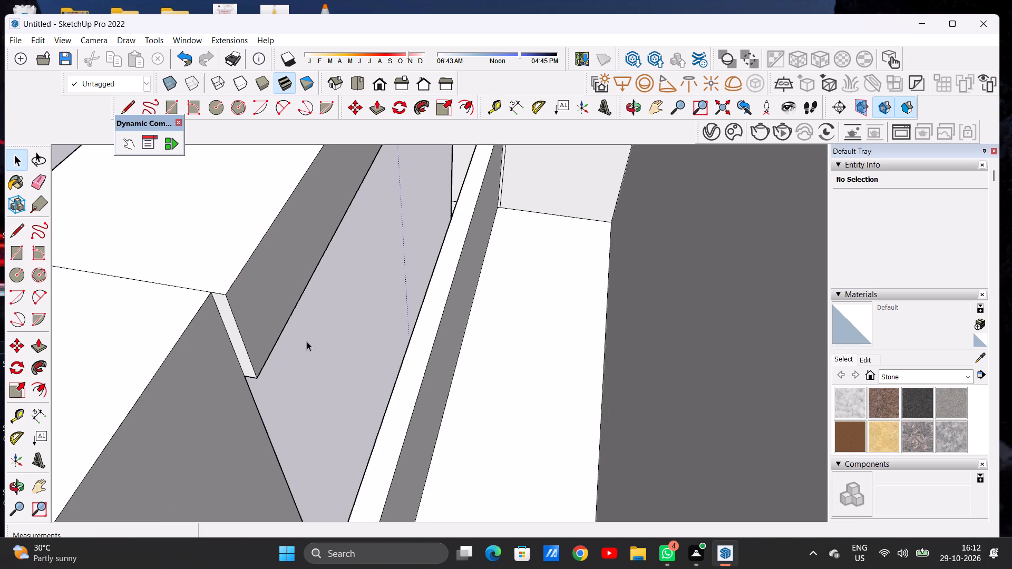
key(p)
scroll(256, 323, up, 5)
click(256, 323)
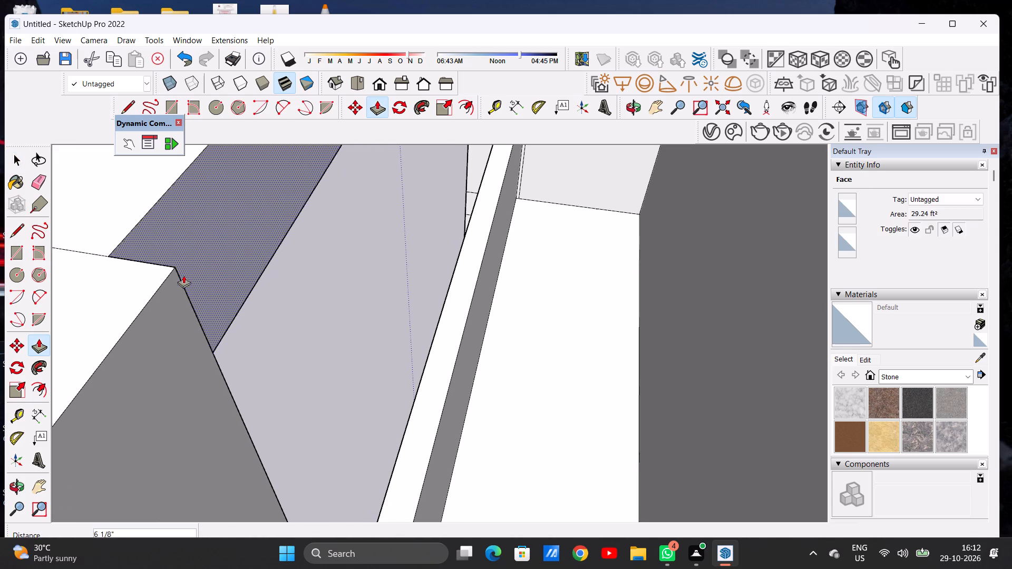
click(178, 272)
key(space)
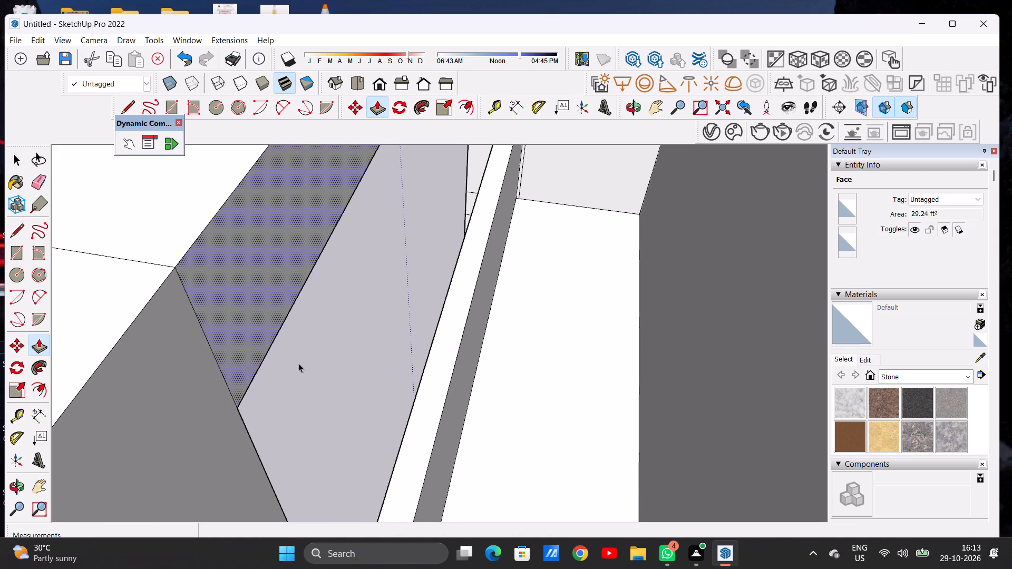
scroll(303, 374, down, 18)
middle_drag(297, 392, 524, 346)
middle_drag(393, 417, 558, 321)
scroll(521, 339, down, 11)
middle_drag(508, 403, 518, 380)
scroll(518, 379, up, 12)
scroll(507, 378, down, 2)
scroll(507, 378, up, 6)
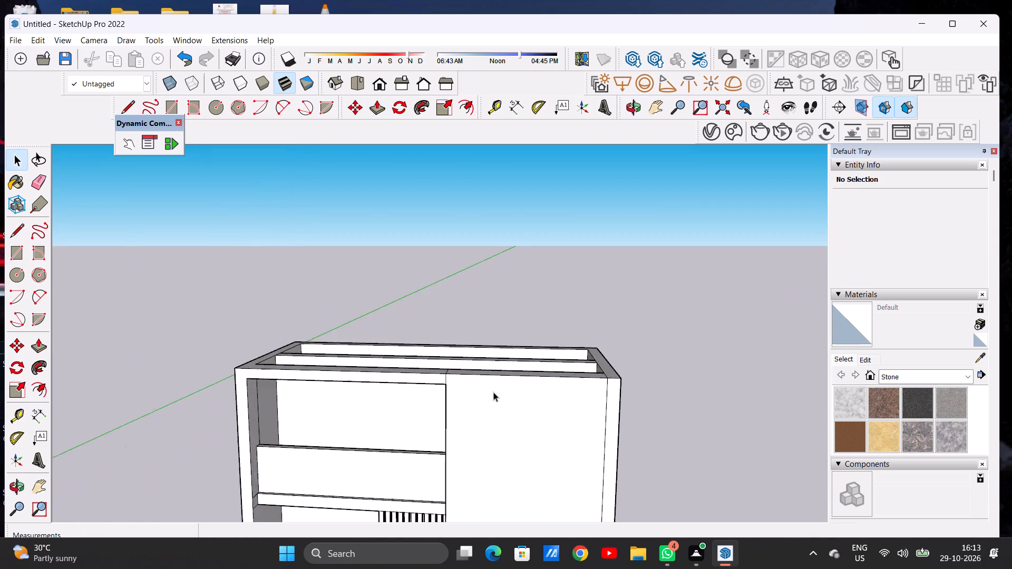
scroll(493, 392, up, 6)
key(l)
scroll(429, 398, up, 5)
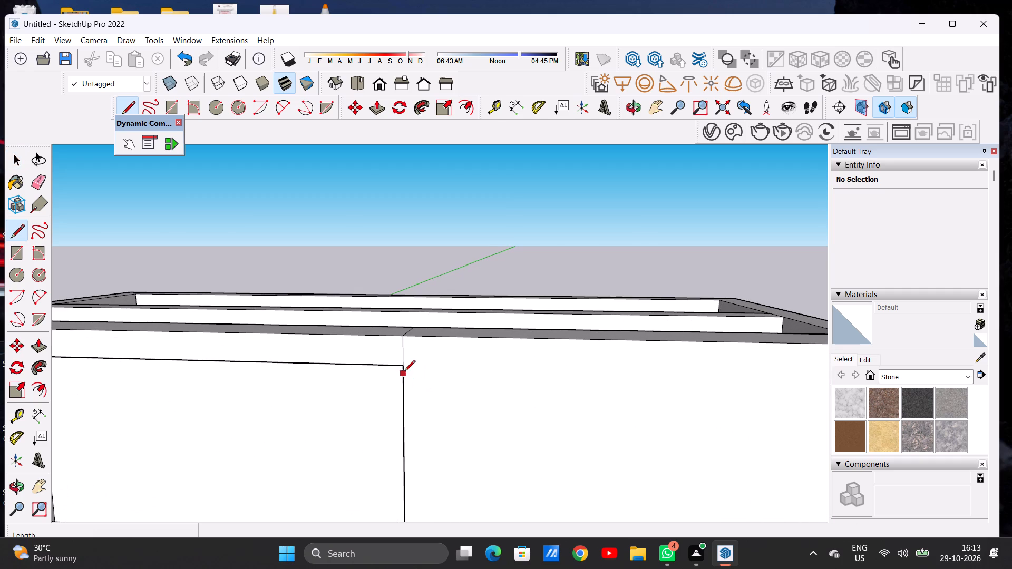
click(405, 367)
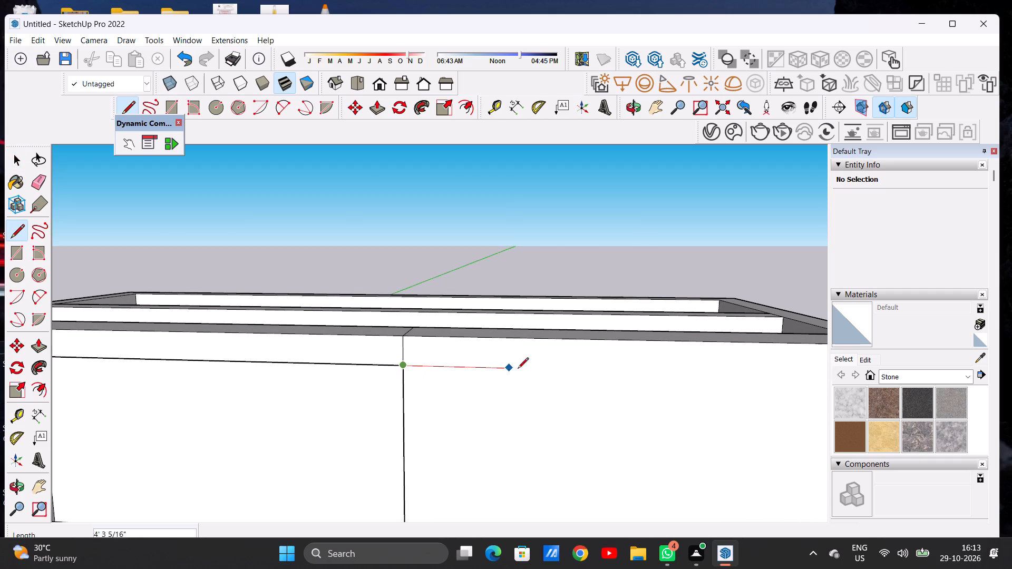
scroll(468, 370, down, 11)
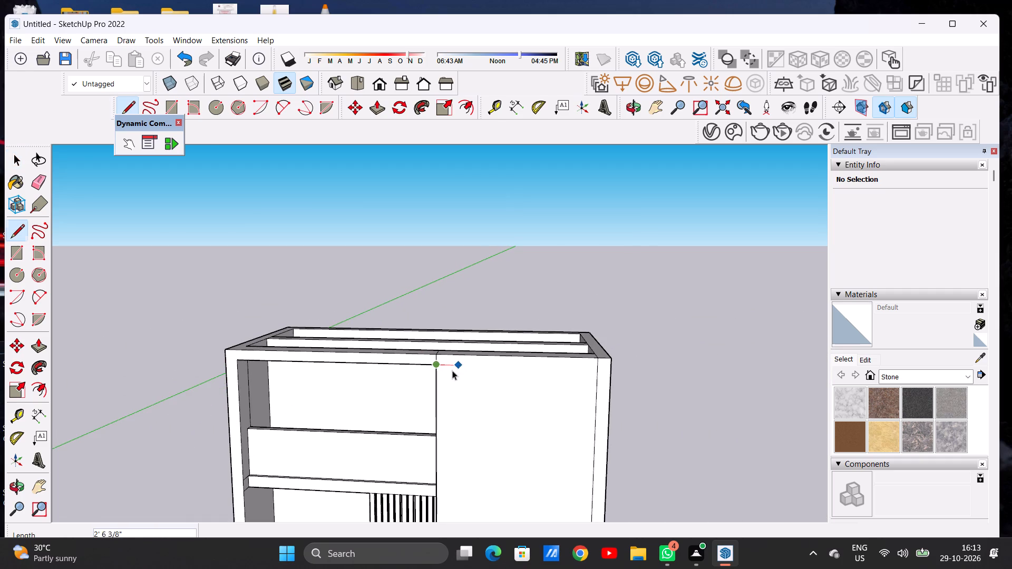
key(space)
Push/Pull the top beam's underside down about 6 3/8" over the upper front opening to deepen the beam.
middle_drag(382, 380, 413, 303)
scroll(424, 354, up, 9)
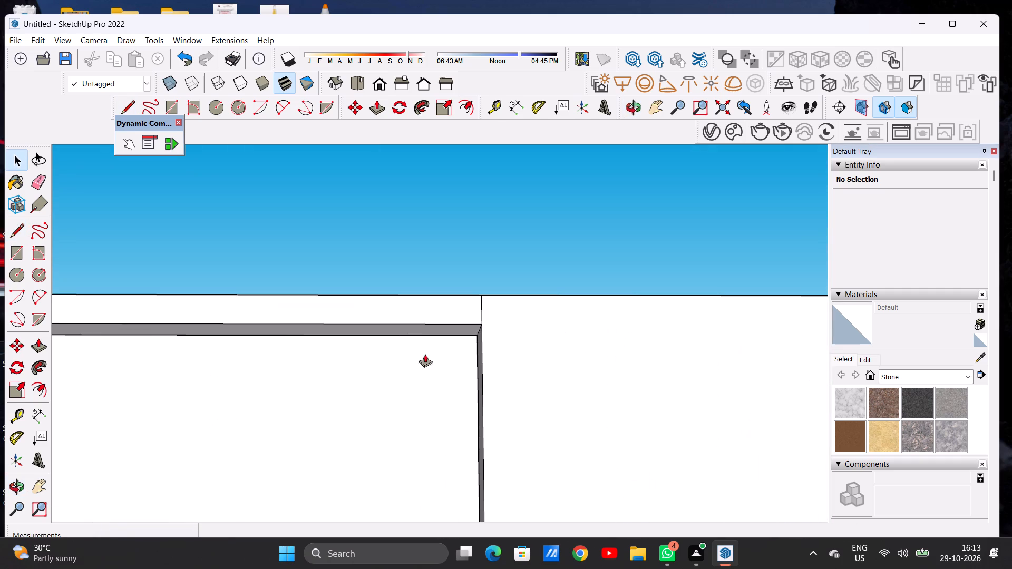
key(p)
scroll(448, 324, up, 9)
click(465, 329)
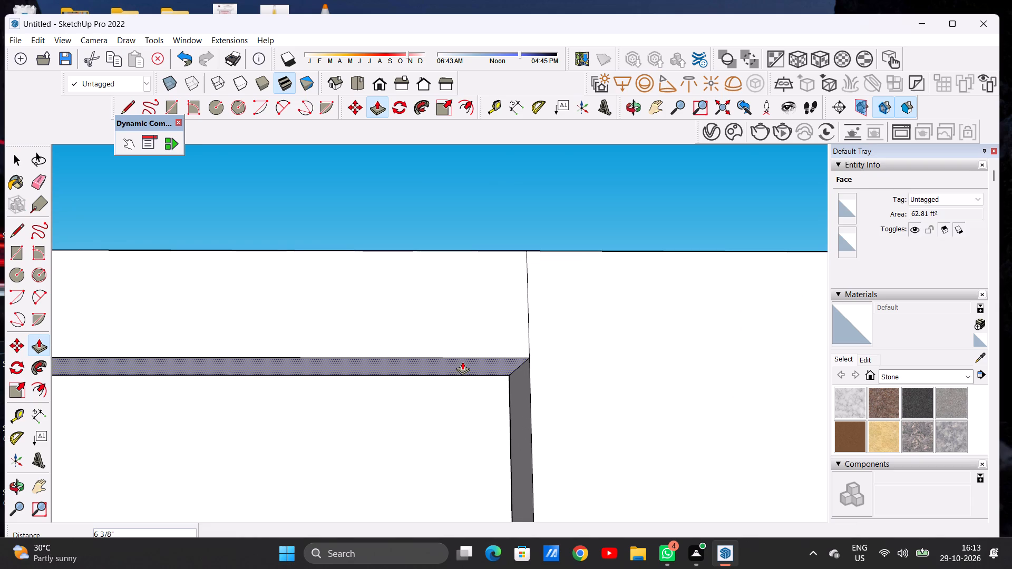
click(463, 360)
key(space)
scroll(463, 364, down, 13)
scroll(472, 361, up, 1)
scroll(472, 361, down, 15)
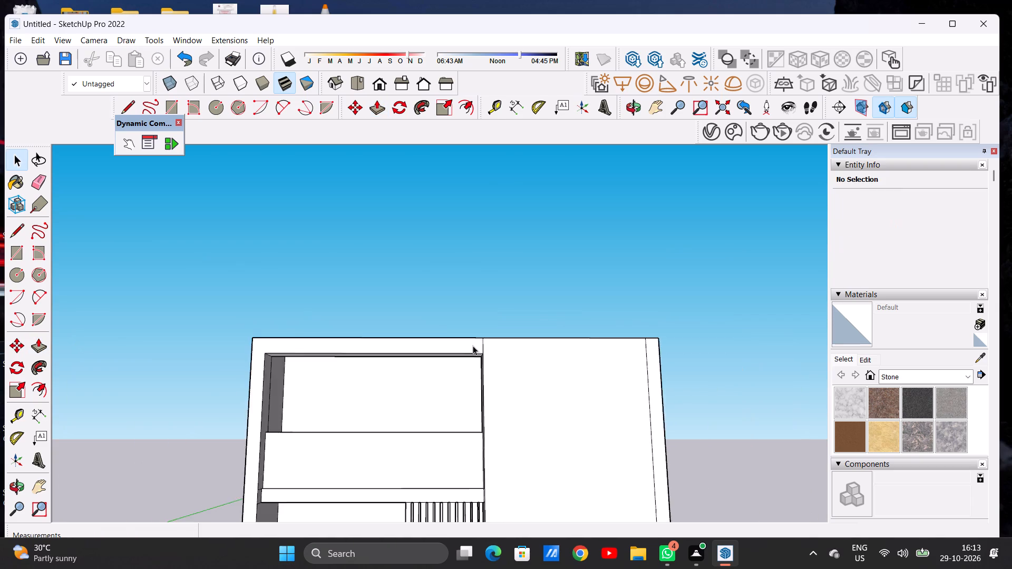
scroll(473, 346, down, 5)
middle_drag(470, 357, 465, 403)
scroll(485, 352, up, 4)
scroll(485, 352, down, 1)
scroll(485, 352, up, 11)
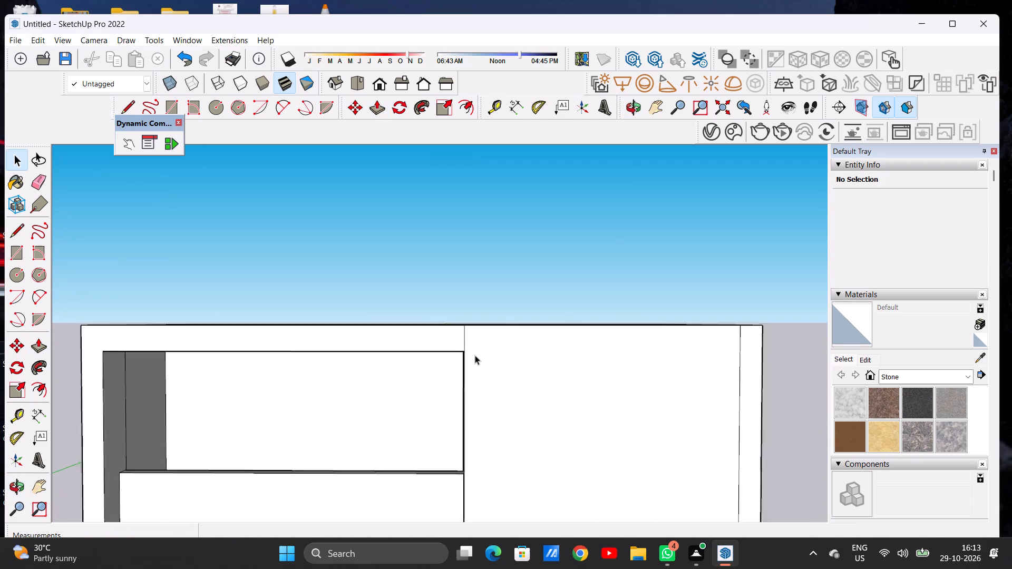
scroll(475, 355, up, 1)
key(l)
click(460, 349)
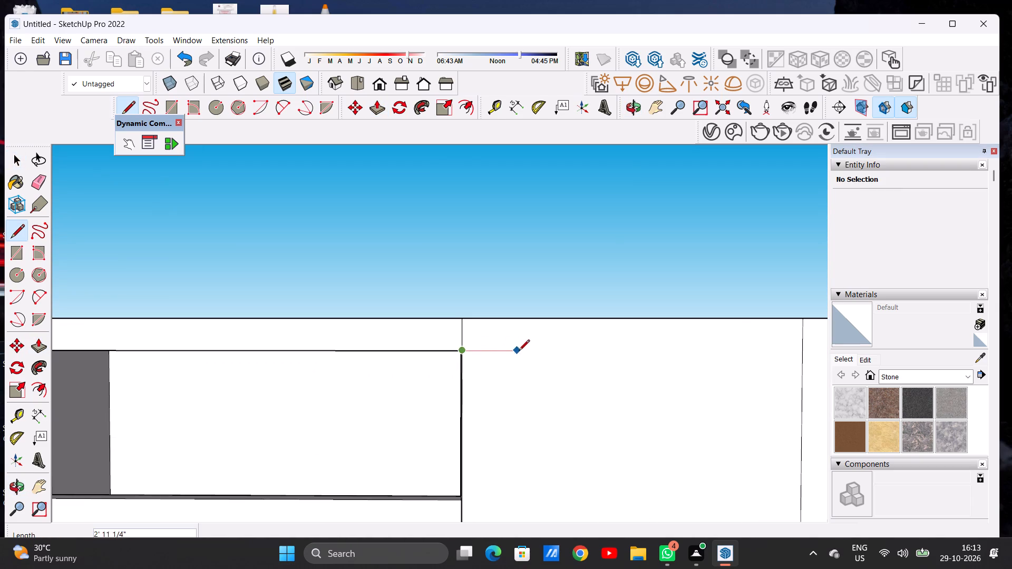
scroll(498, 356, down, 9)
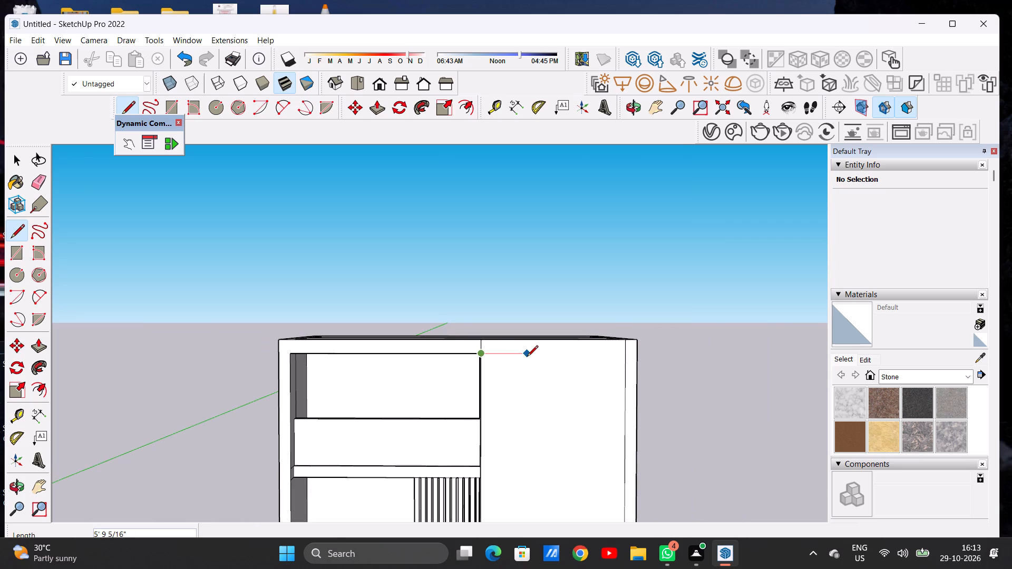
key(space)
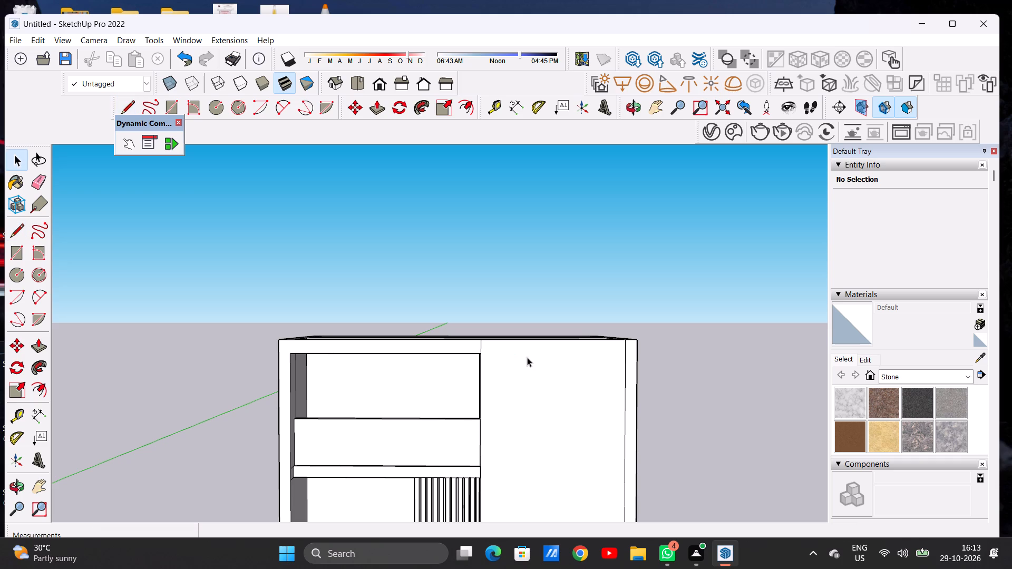
Draw a line about 2' 7 3/8" long across the top beam's underside, marking off its end section beside the solid wall.
scroll(522, 382, down, 5)
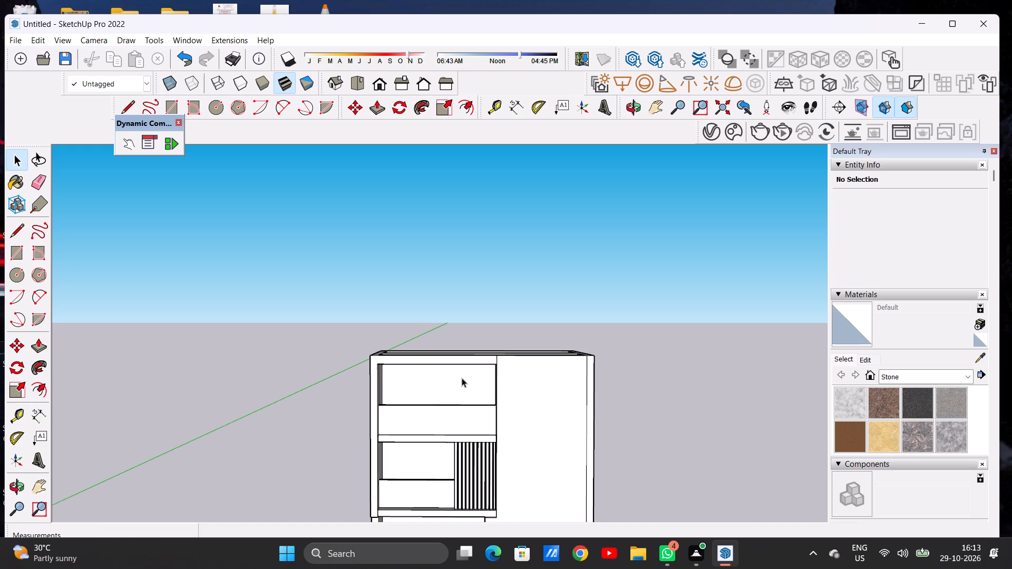
scroll(462, 377, up, 7)
middle_drag(497, 375, 501, 313)
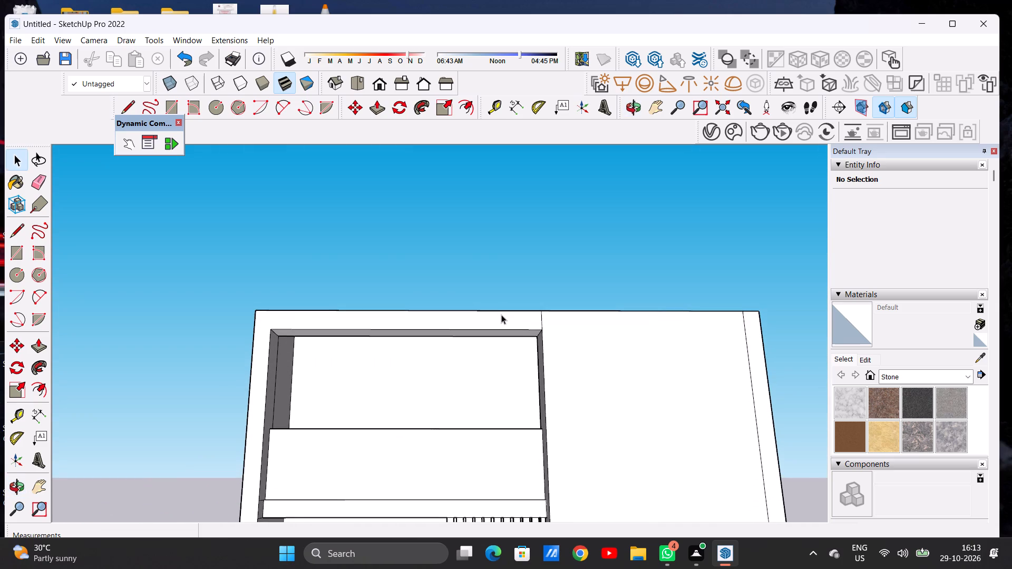
key(l)
scroll(519, 331, up, 11)
middle_drag(497, 362, 494, 337)
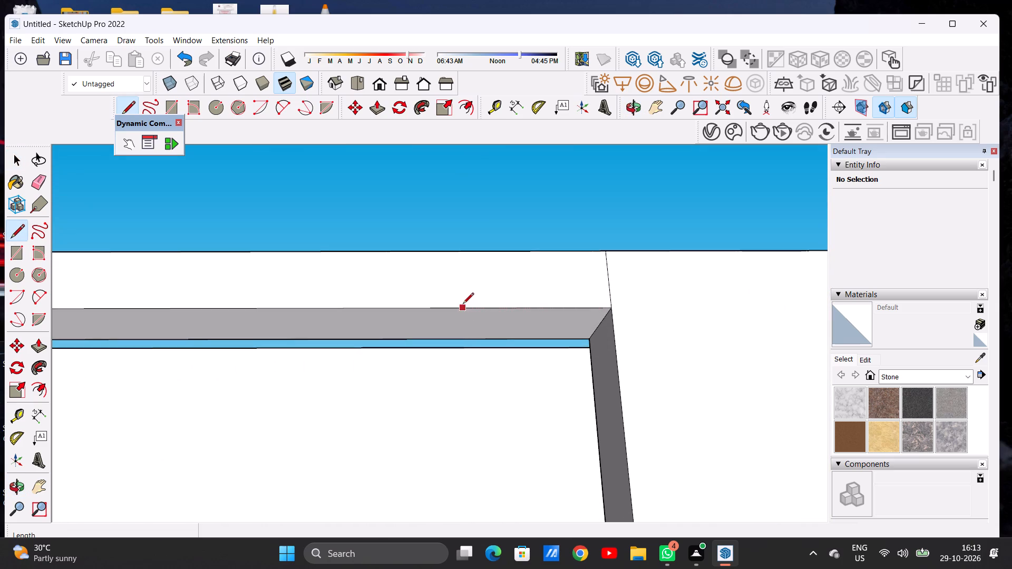
click(460, 311)
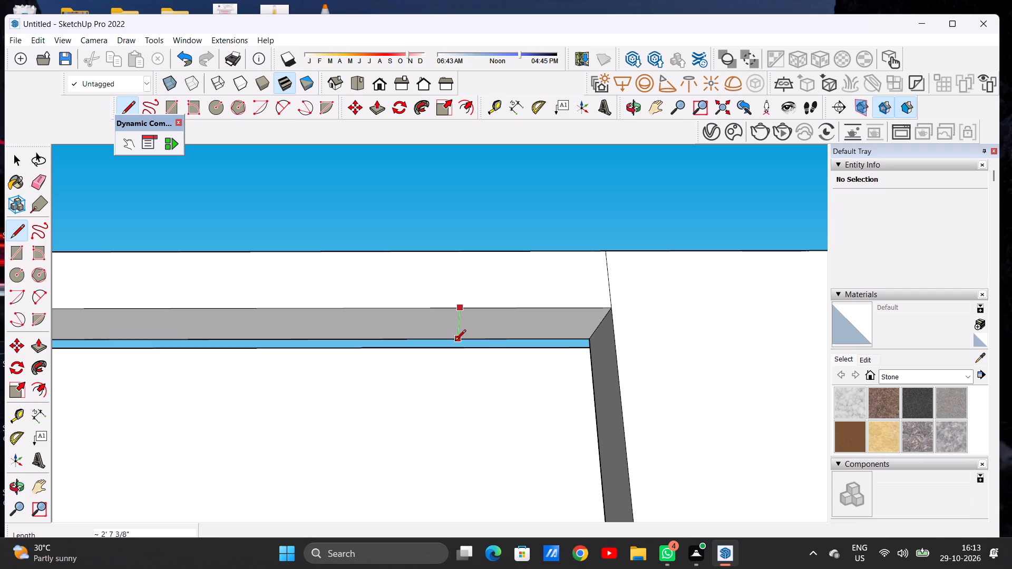
click(455, 341)
key(space)
Push/Pull the marked end section of the beam's underside down about 8' 6 5/8" to the upper parapet's top, forming a pier beside the solid wall.
scroll(517, 308, down, 6)
middle_drag(497, 314, 491, 359)
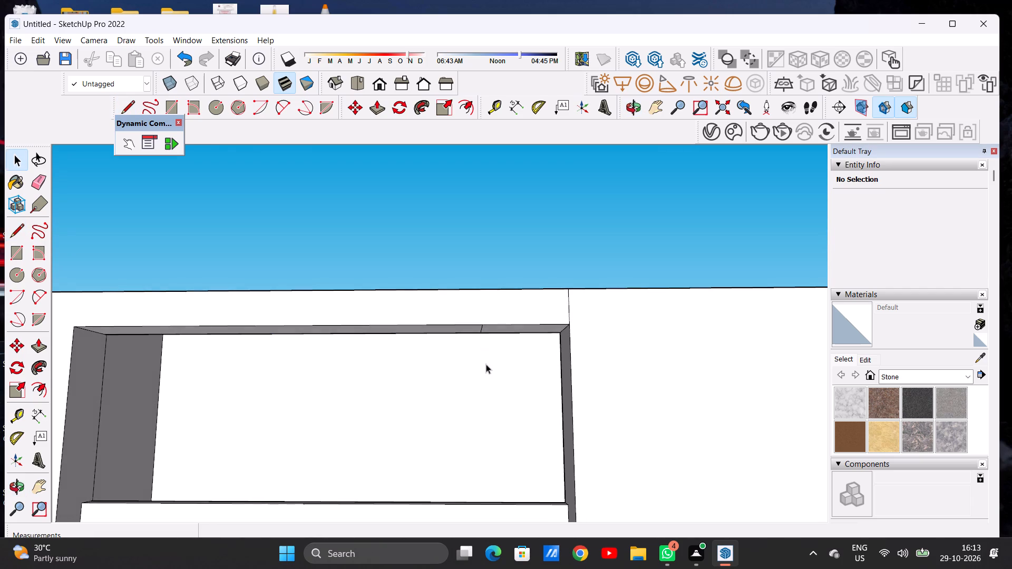
key(p)
scroll(513, 329, up, 6)
click(512, 328)
scroll(512, 361, down, 5)
scroll(512, 359, up, 1)
scroll(512, 359, down, 4)
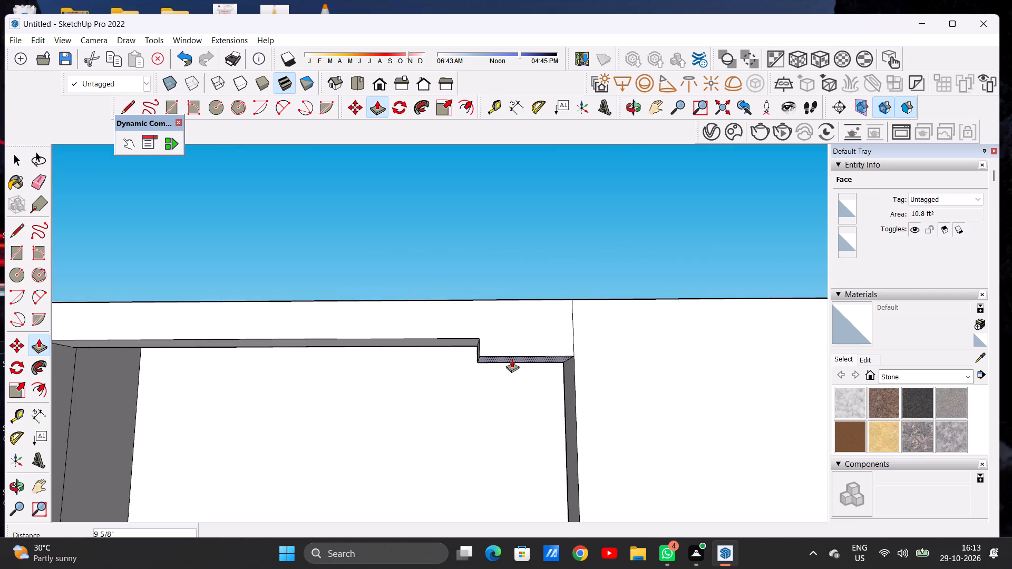
scroll(512, 359, down, 13)
middle_drag(512, 393, 512, 445)
scroll(518, 405, up, 6)
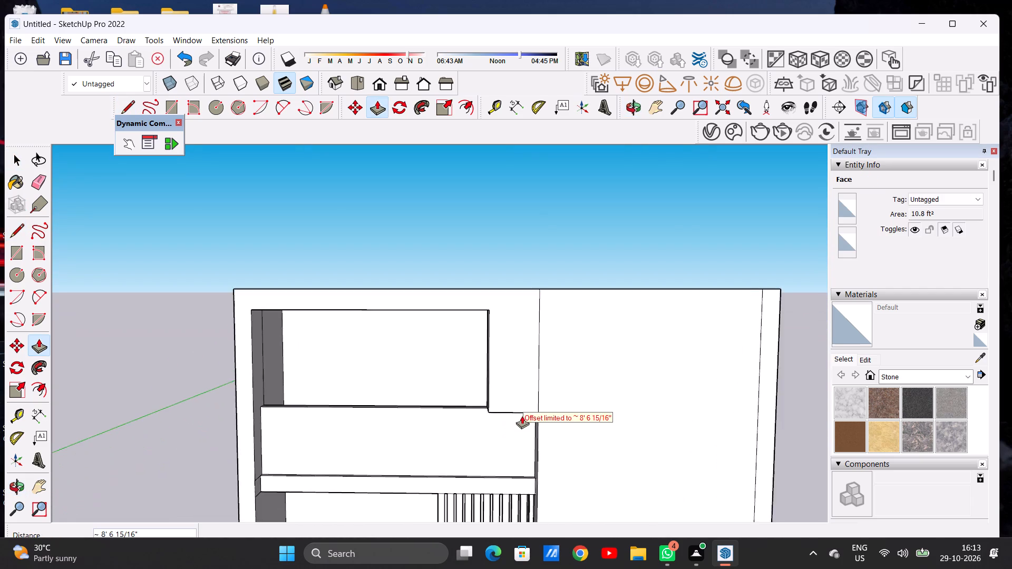
scroll(521, 408, down, 1)
scroll(521, 408, up, 6)
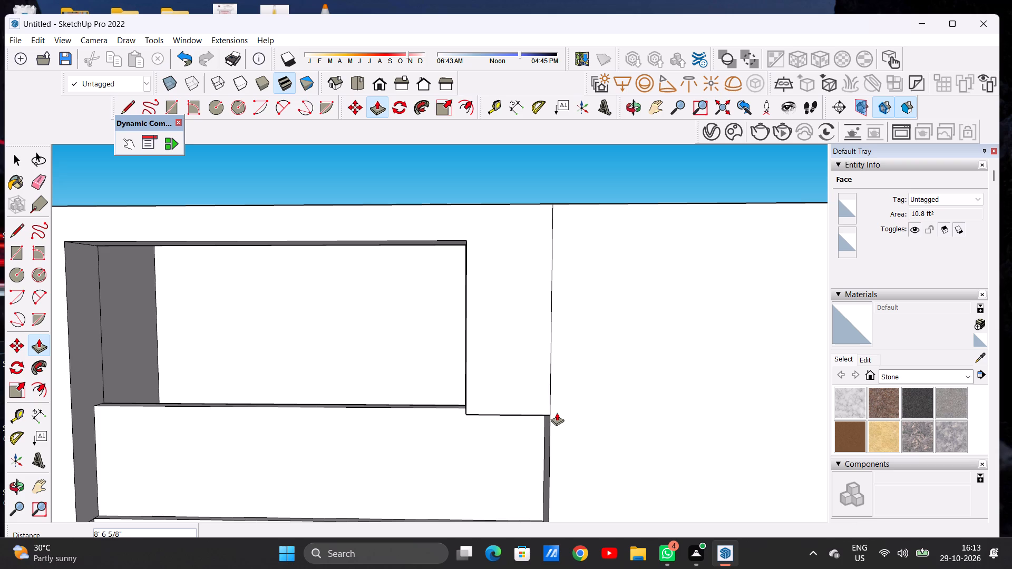
click(557, 413)
key(space)
scroll(566, 411, down, 8)
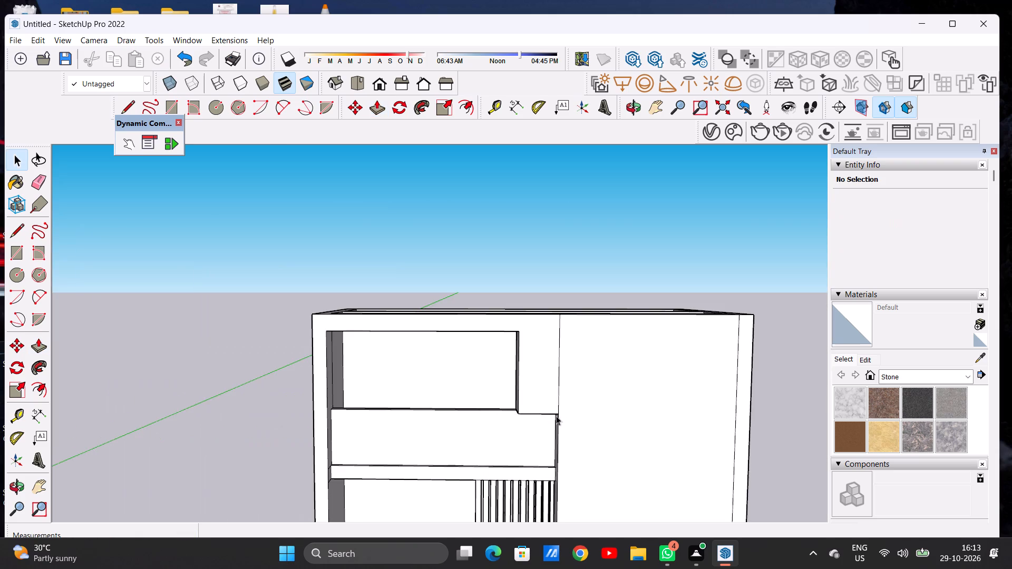
middle_drag(519, 419, 526, 332)
scroll(526, 397, up, 12)
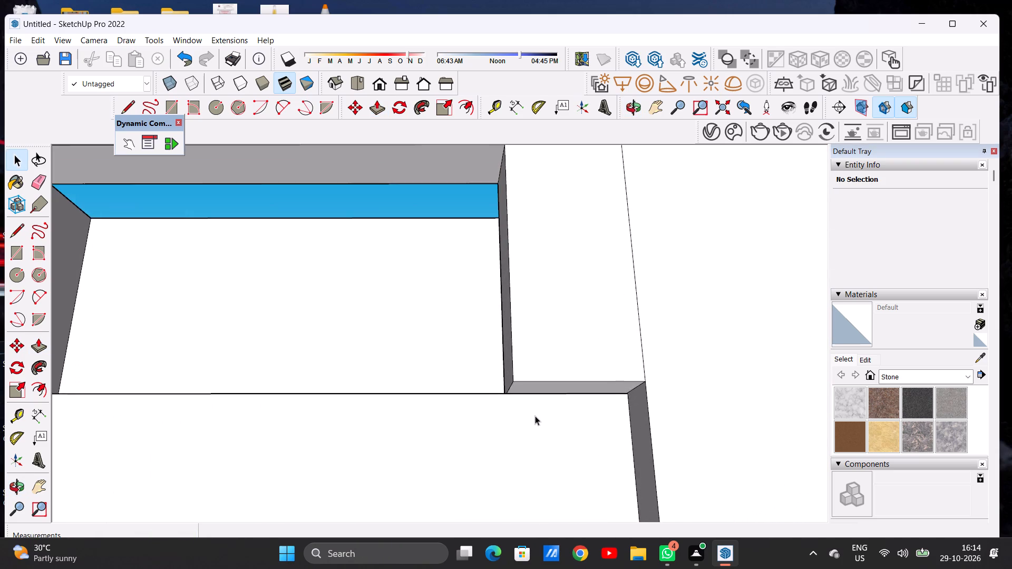
Push/Pull the underside of the pier beside the solid wall by about 5/16".
middle_drag(534, 411, 520, 403)
key(p)
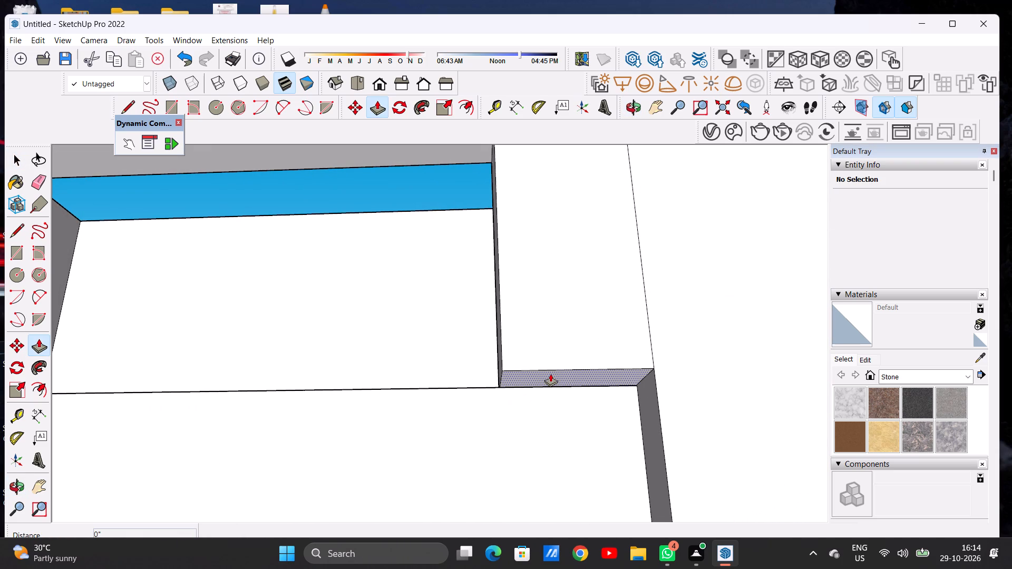
click(550, 374)
click(640, 369)
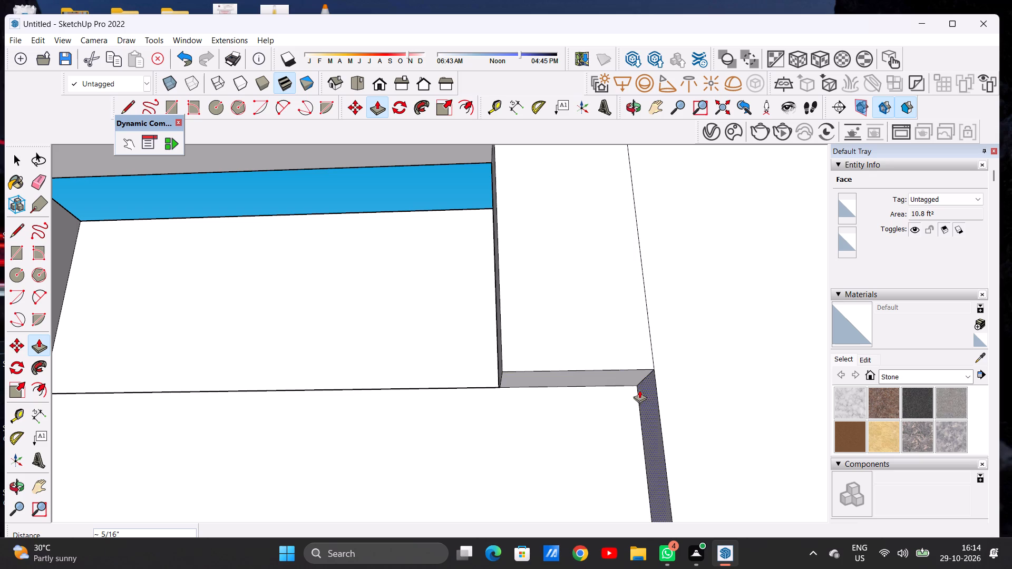
key(space)
Draw a line about 4' 1 5/8" long across the pier's underside, just in front of the upper parapet's face.
middle_drag(567, 409, 534, 318)
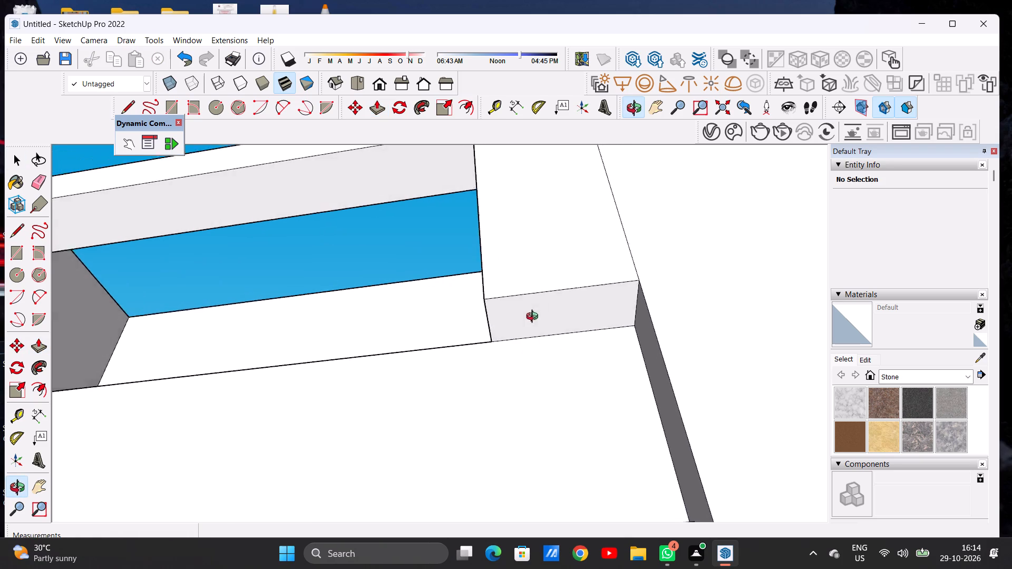
middle_drag(534, 318, 581, 318)
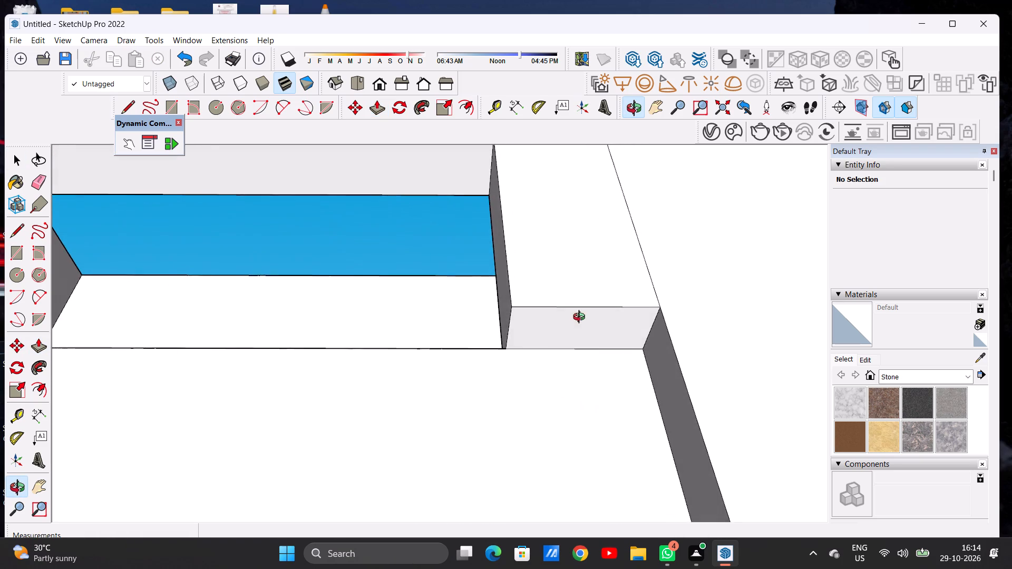
middle_drag(581, 318, 567, 329)
key(l)
scroll(571, 355, up, 11)
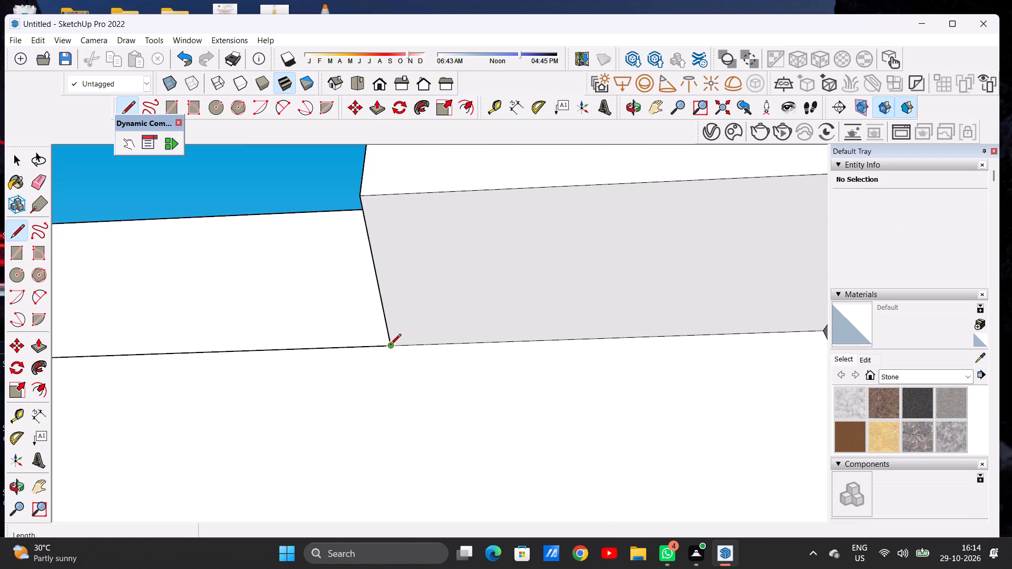
click(388, 339)
key(space)
text(L)
click(389, 336)
scroll(502, 352, down, 2)
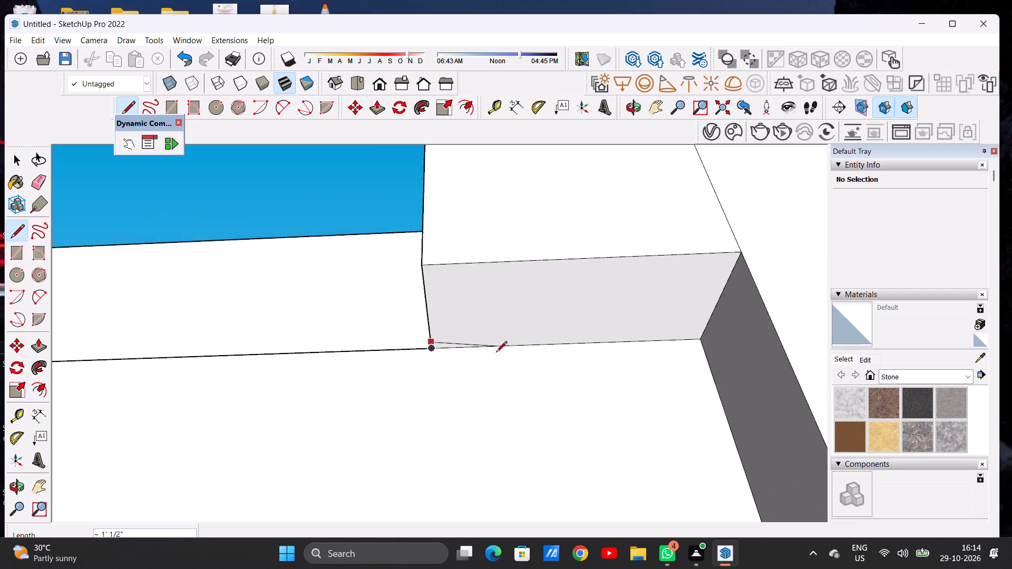
scroll(496, 353, down, 4)
scroll(484, 352, up, 2)
scroll(484, 352, down, 3)
scroll(645, 327, up, 5)
click(654, 340)
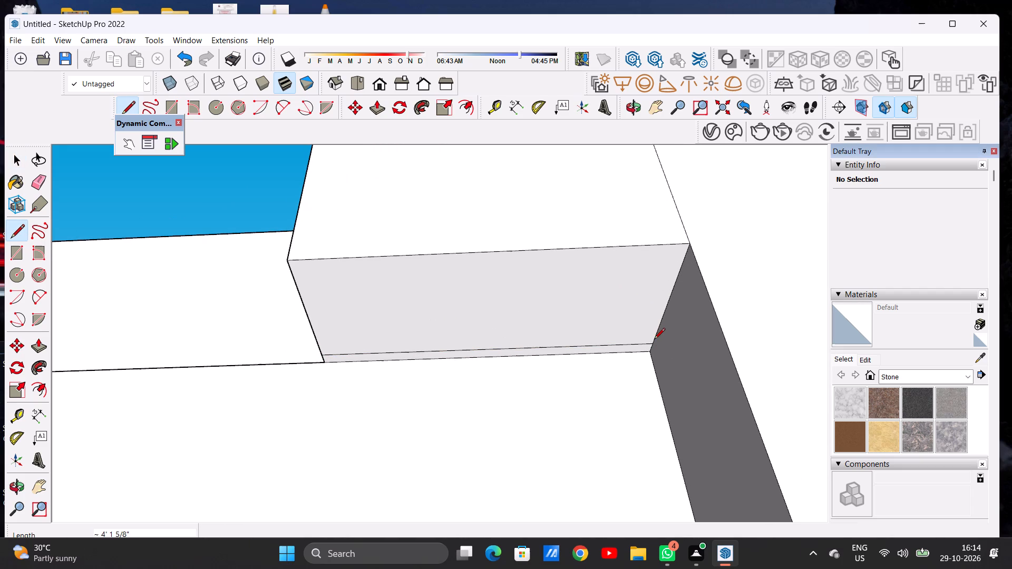
key(space)
Push/Pull the front part of the pier's underside down 6' 3/8" to the beam at the parapet's foot.
text(P)
click(622, 305)
scroll(627, 372, down, 5)
scroll(627, 372, up, 1)
scroll(627, 372, down, 5)
scroll(626, 366, up, 1)
scroll(626, 366, down, 20)
middle_drag(612, 376, 604, 462)
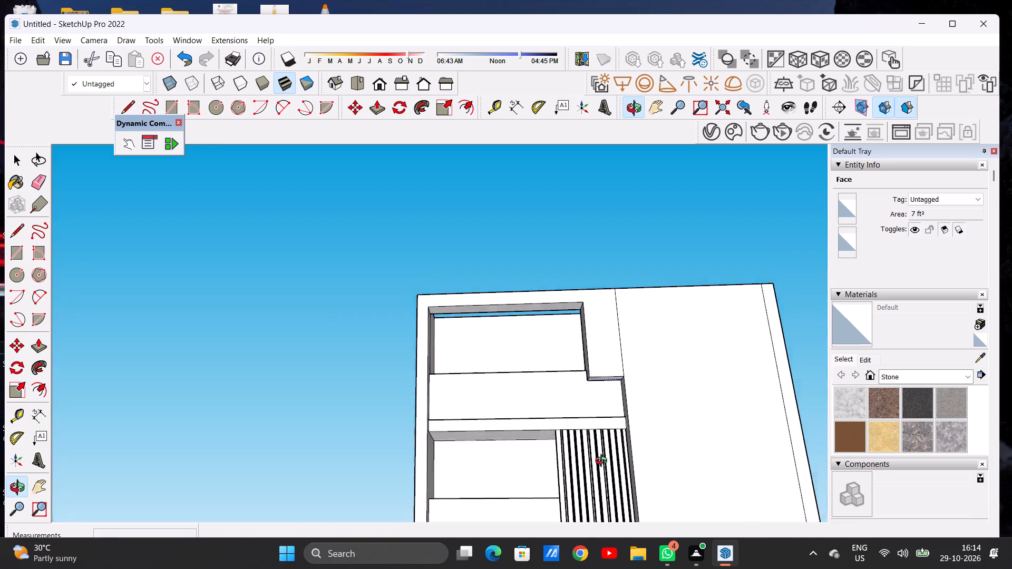
middle_drag(604, 462, 592, 476)
scroll(617, 394, up, 7)
middle_drag(618, 406, 609, 456)
scroll(614, 448, up, 2)
scroll(614, 448, down, 1)
scroll(614, 448, up, 7)
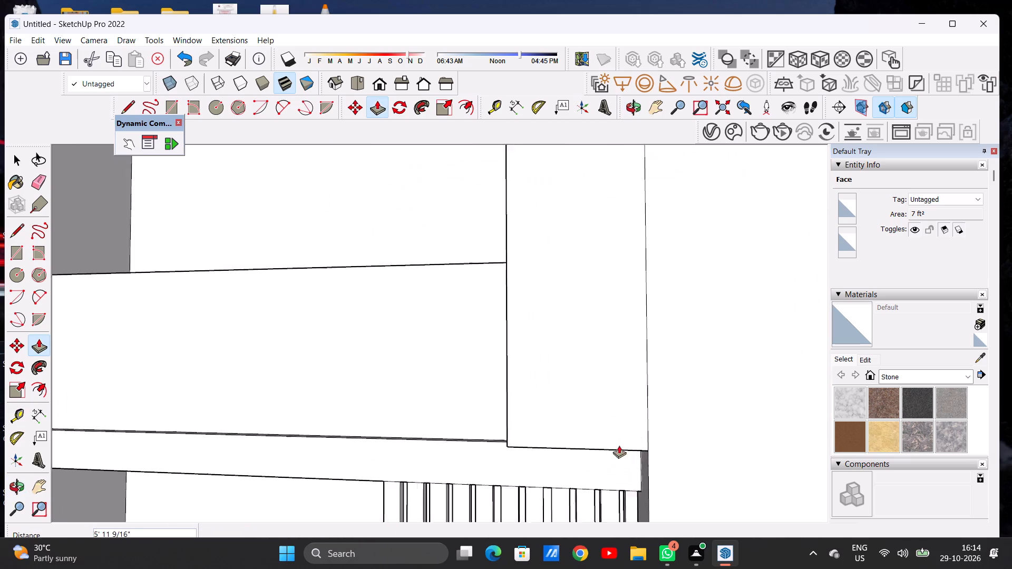
scroll(619, 445, up, 2)
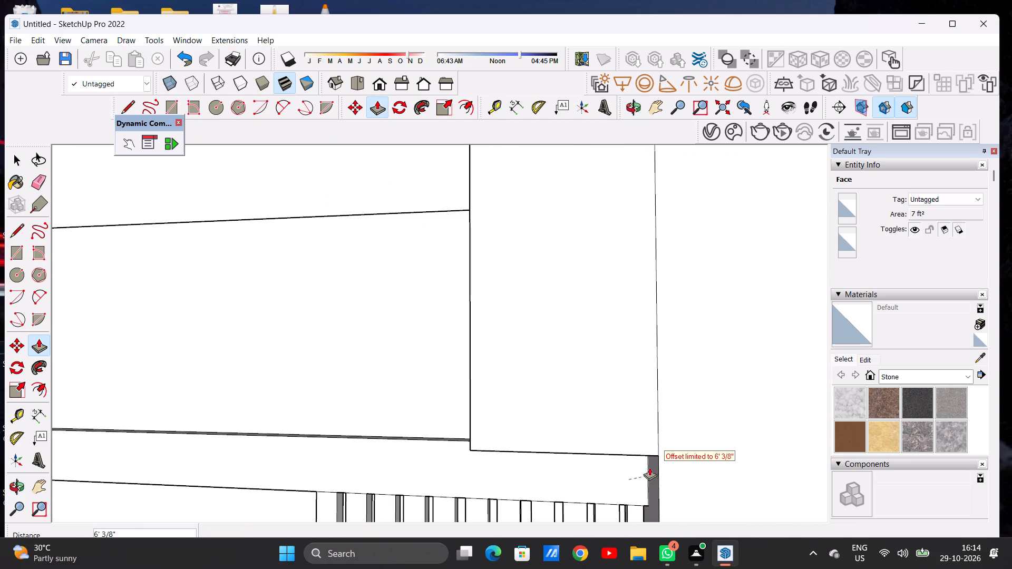
click(653, 469)
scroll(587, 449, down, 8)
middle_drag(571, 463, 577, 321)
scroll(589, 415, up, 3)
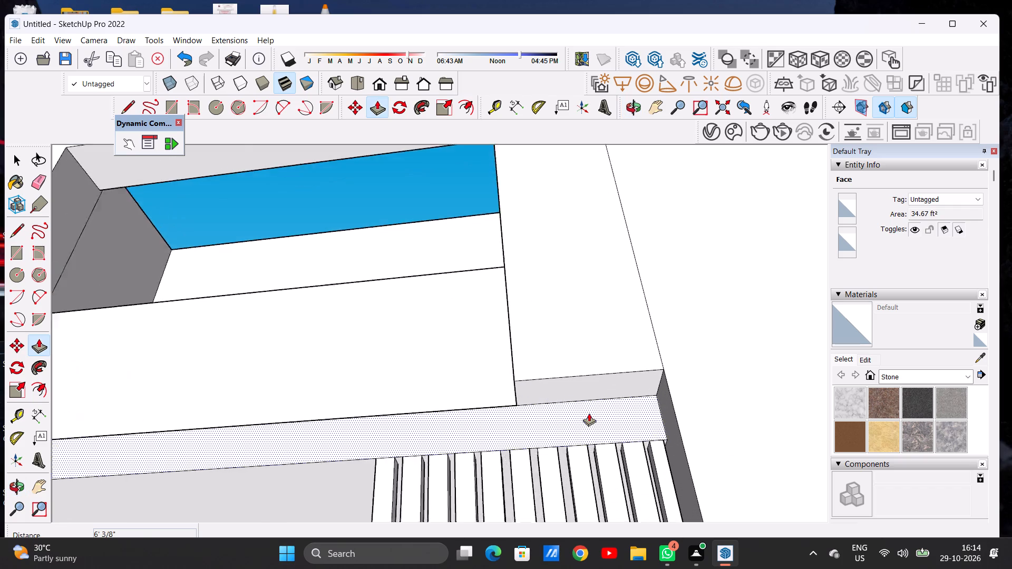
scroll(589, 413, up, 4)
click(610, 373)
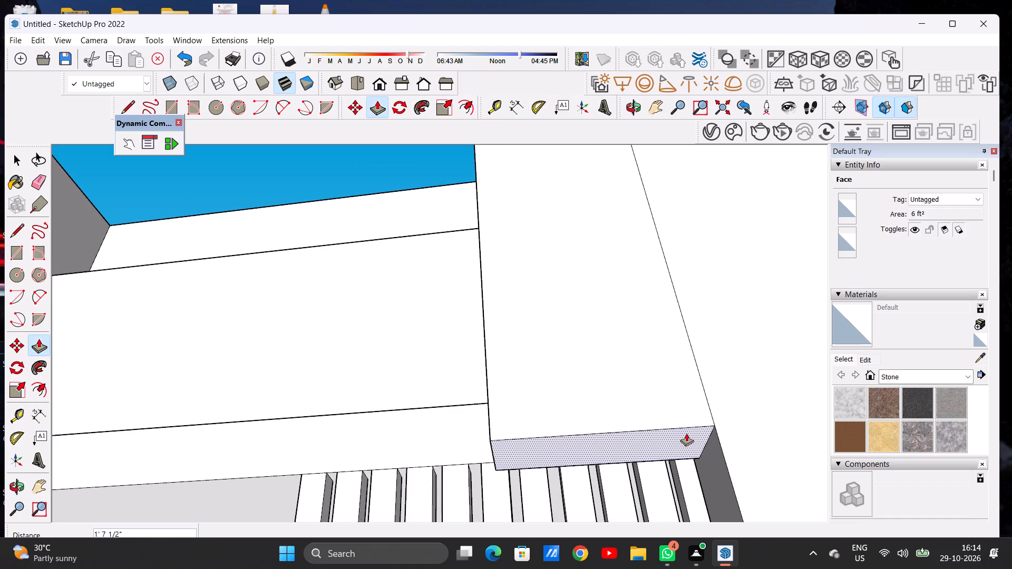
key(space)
Push/Pull the pier's underside down about 1' 5 5/16" past the beam's face, to the top of the vertical slats.
middle_drag(625, 418, 600, 433)
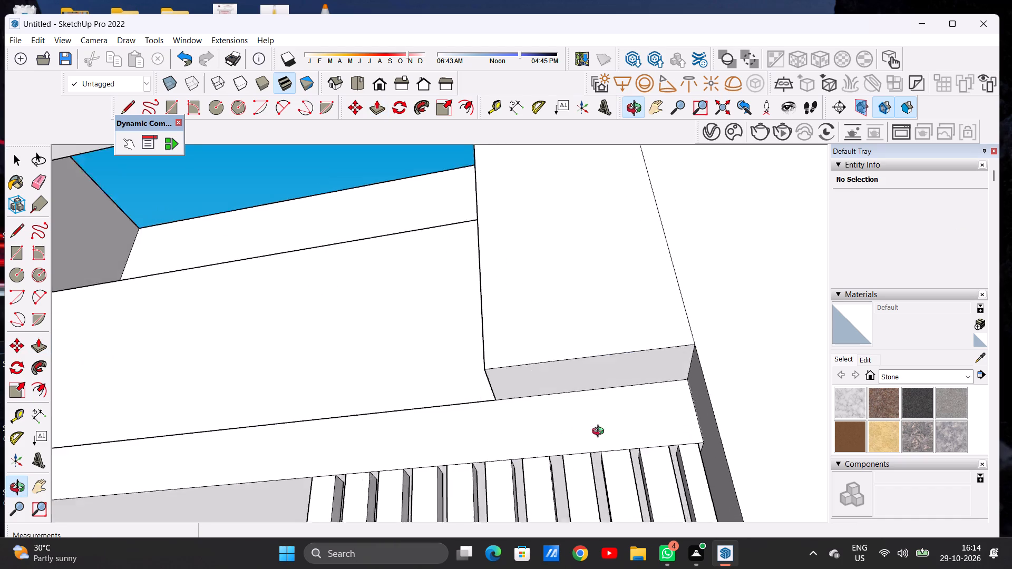
middle_drag(600, 433, 598, 483)
key(p)
scroll(698, 393, up, 3)
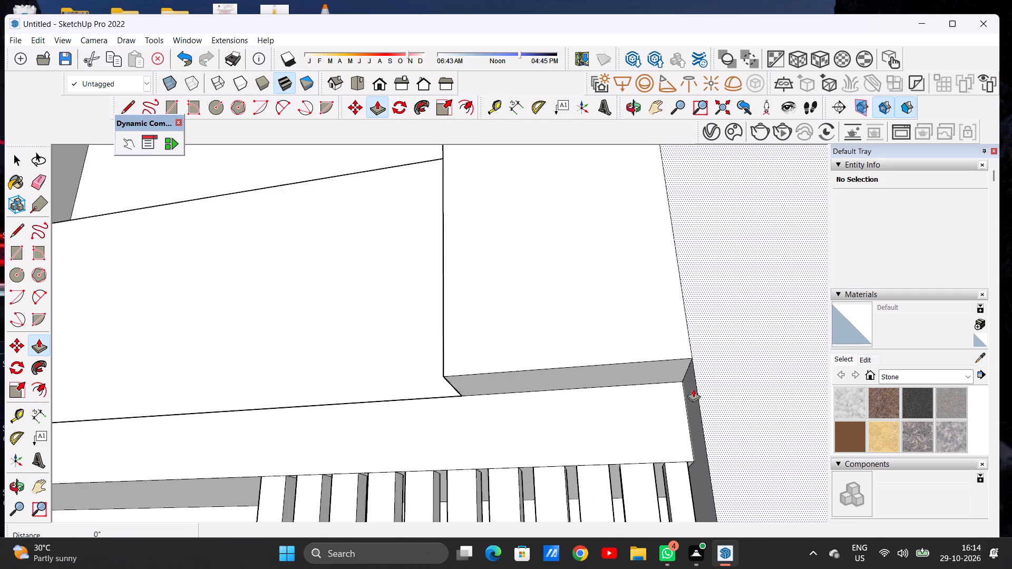
scroll(693, 389, up, 3)
click(663, 372)
click(694, 494)
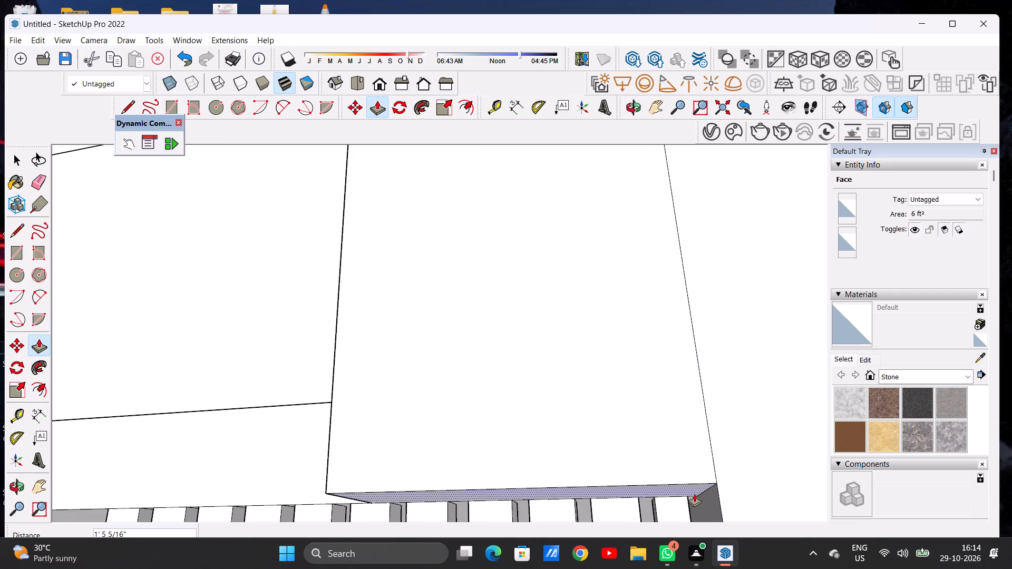
key(space)
Push/Pull the pier's side face toward the solid wall to narrow the pier and widen the upper front opening.
scroll(643, 437, down, 2)
scroll(641, 438, up, 1)
scroll(641, 438, down, 8)
scroll(581, 450, up, 1)
scroll(580, 451, down, 1)
scroll(578, 451, up, 1)
scroll(578, 451, down, 1)
scroll(577, 450, up, 1)
scroll(576, 450, down, 9)
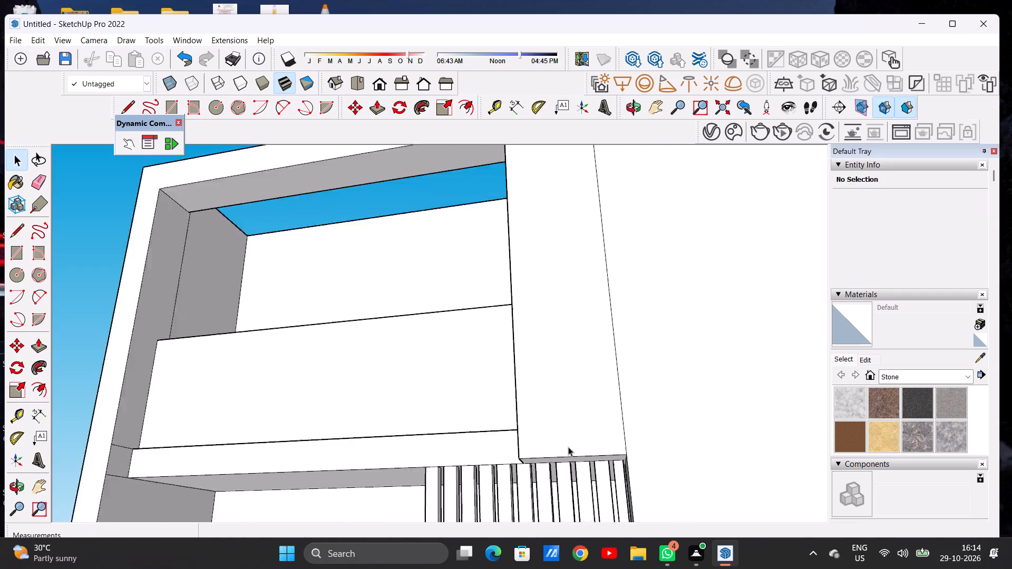
scroll(568, 447, down, 2)
middle_drag(535, 423, 577, 487)
scroll(587, 438, down, 14)
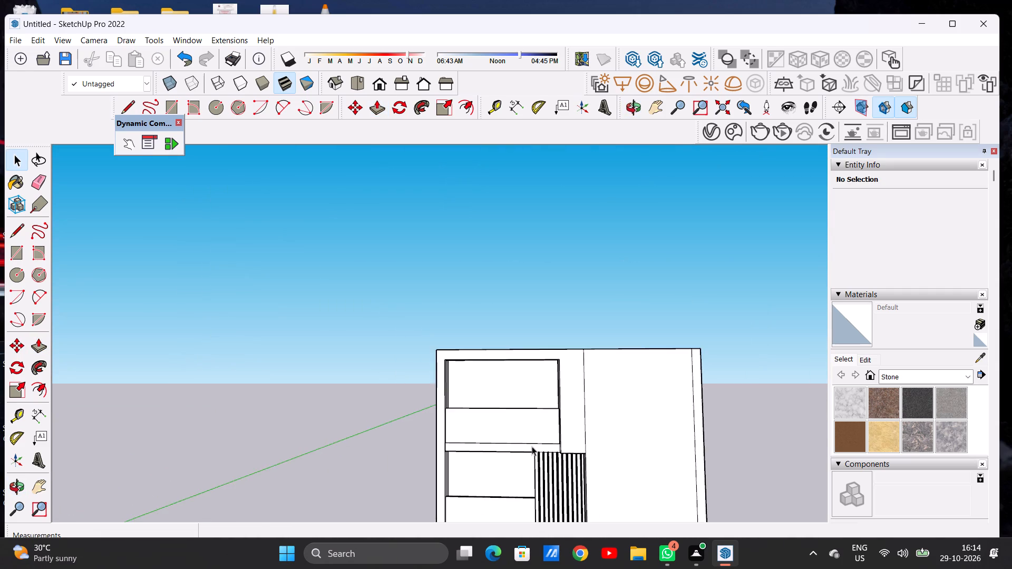
middle_drag(532, 446, 522, 456)
scroll(520, 456, down, 4)
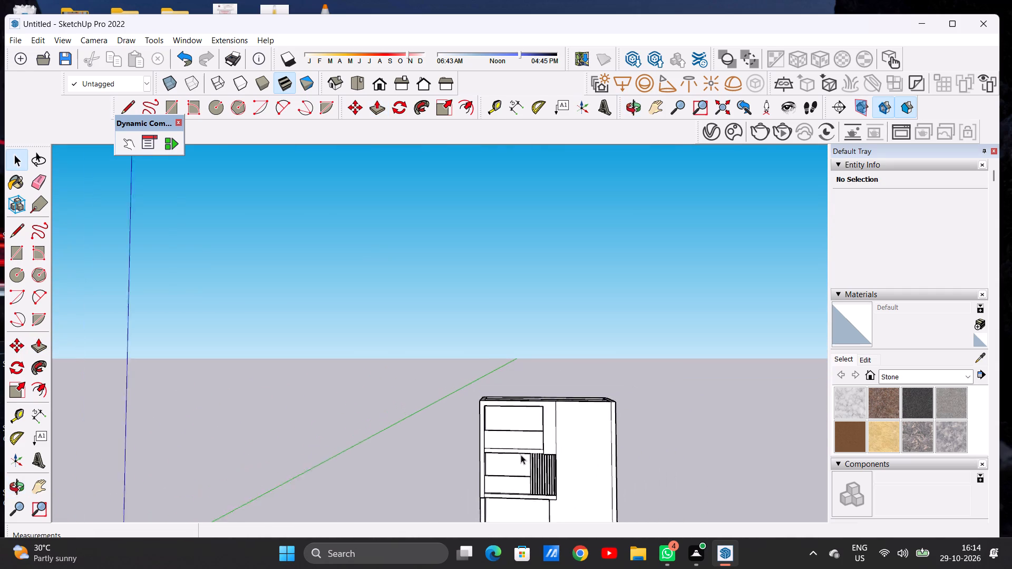
scroll(521, 455, down, 2)
middle_drag(514, 431, 661, 437)
scroll(501, 420, up, 10)
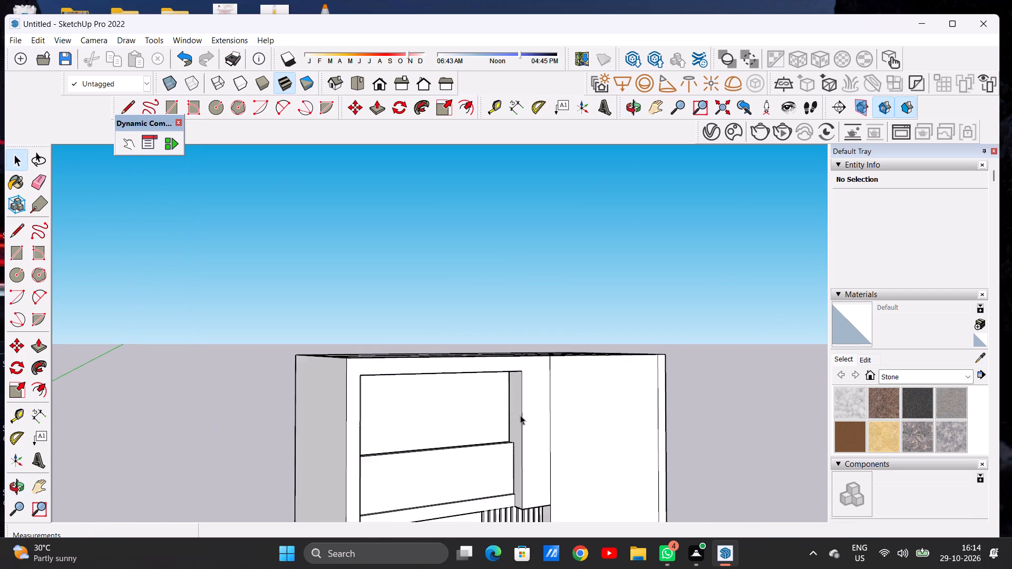
scroll(520, 415, up, 8)
key(p)
scroll(518, 415, up, 5)
click(518, 415)
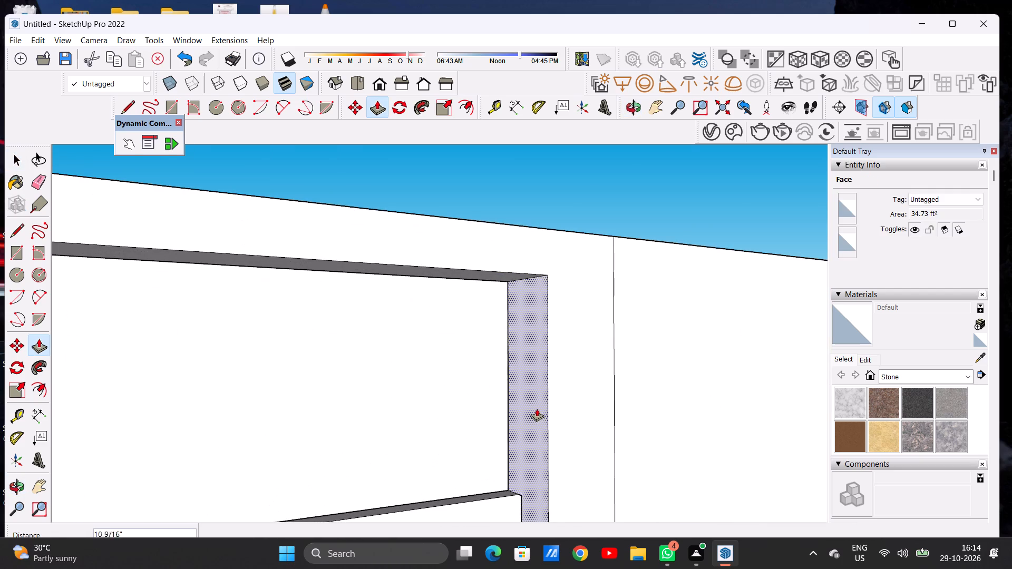
click(553, 403)
key(space)
Push/Pull the pier's side face about 8 3/4" further toward the solid wall to make the pier slimmer.
scroll(538, 409, down, 17)
middle_drag(535, 433, 419, 435)
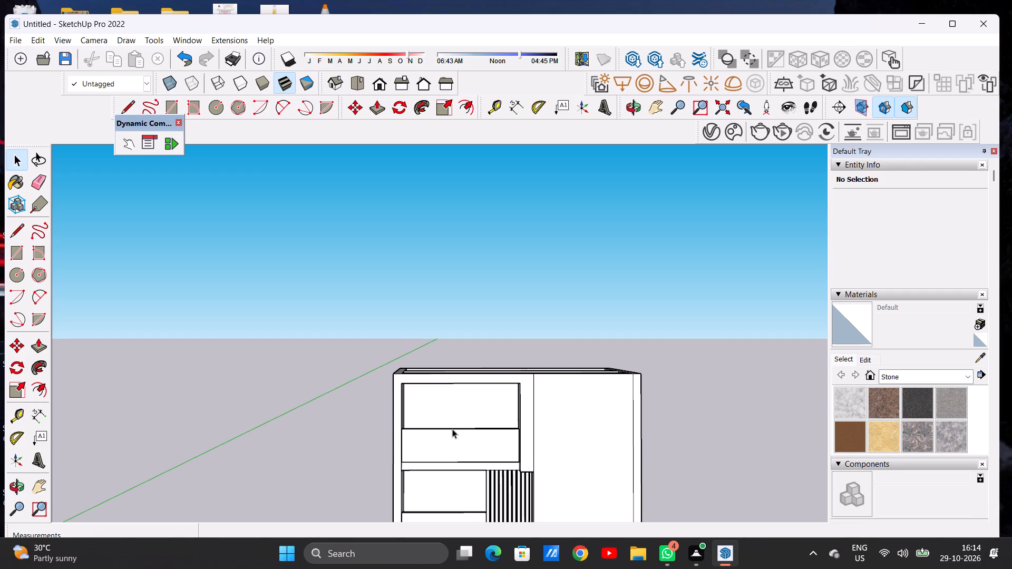
middle_drag(480, 426, 610, 407)
scroll(509, 402, up, 5)
key(p)
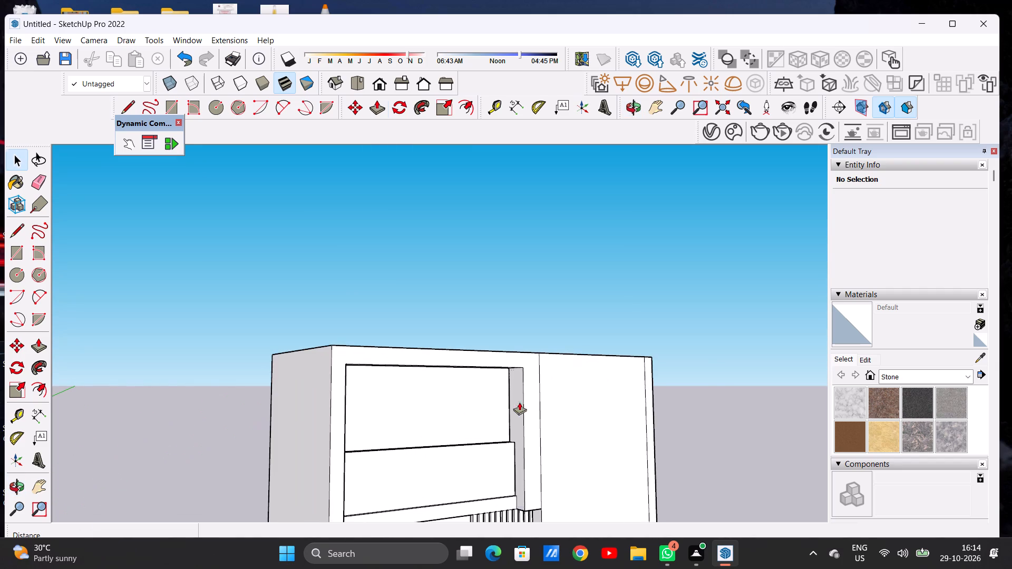
scroll(528, 402, up, 5)
click(509, 415)
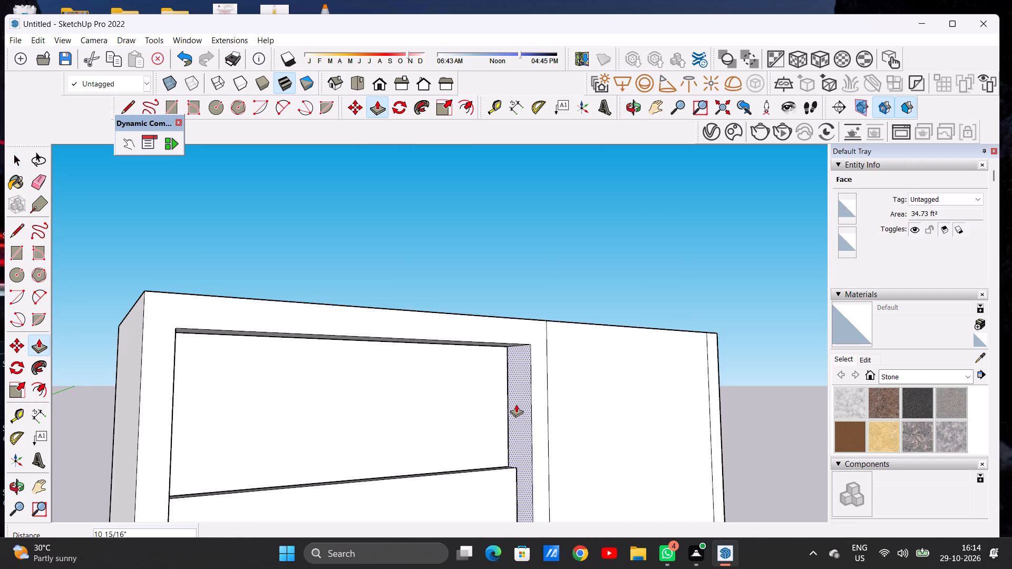
click(517, 404)
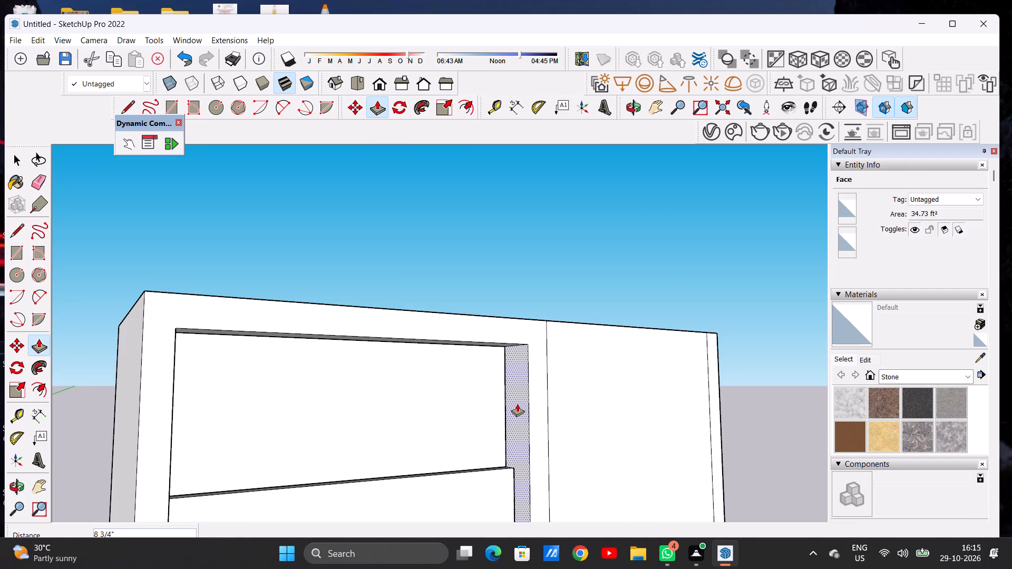
key(space)
Draw a line about 1' 5 7/16" long across the pier's side face at the level of the beam's top edge.
scroll(550, 409, down, 12)
scroll(539, 415, up, 1)
scroll(538, 416, down, 2)
middle_drag(538, 434, 426, 441)
scroll(496, 417, down, 1)
scroll(496, 417, up, 1)
scroll(496, 417, down, 5)
middle_drag(487, 436, 472, 492)
scroll(506, 452, up, 13)
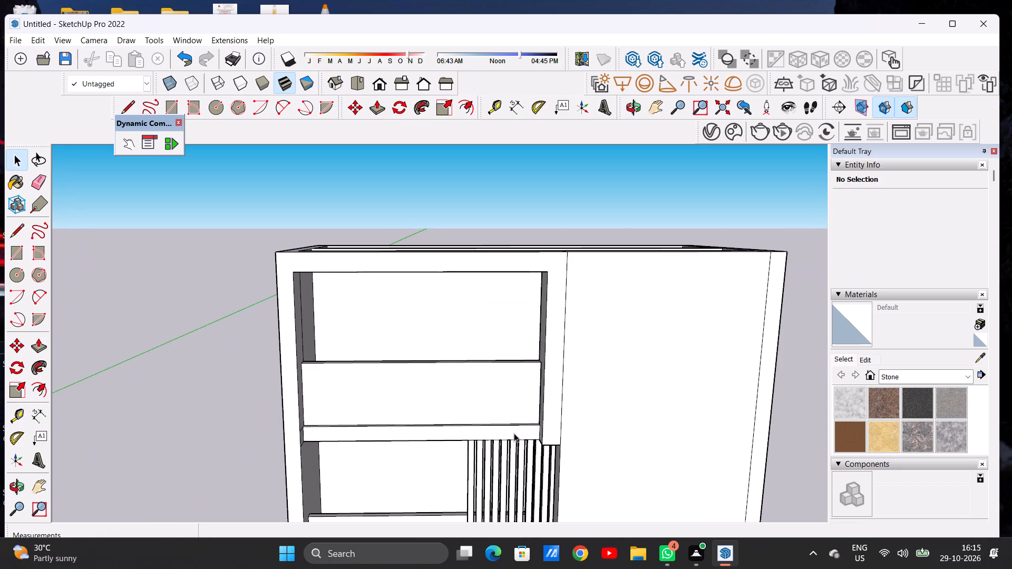
middle_drag(514, 433, 621, 419)
scroll(553, 420, up, 9)
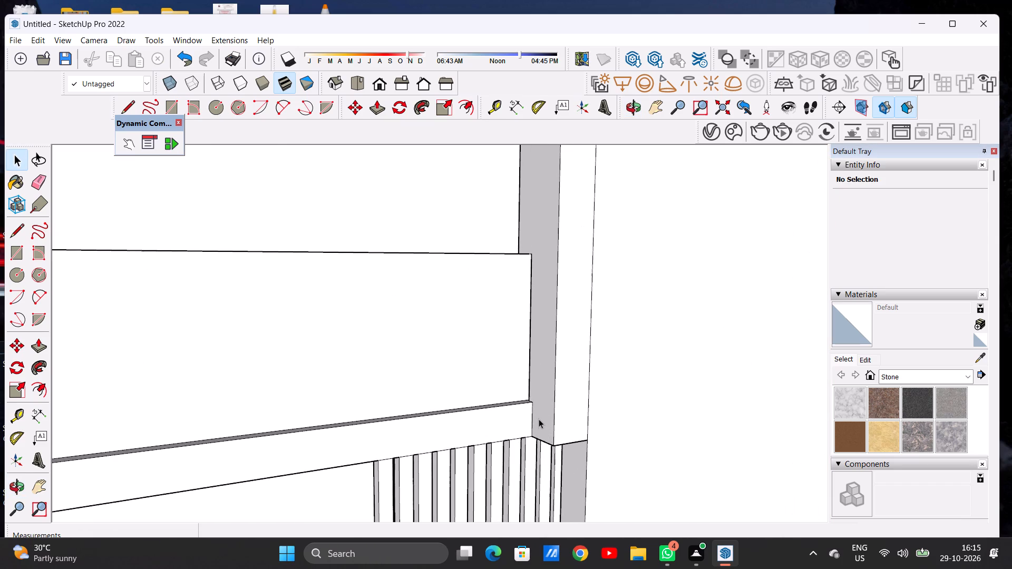
key(l)
scroll(534, 404, up, 5)
click(531, 402)
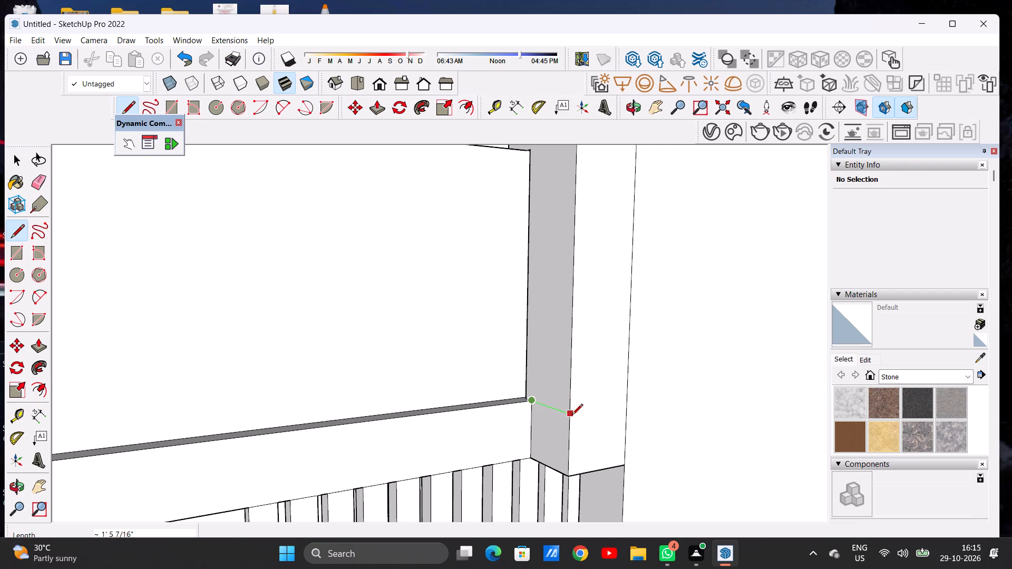
click(571, 416)
Push/Pull the marked lower section of the pier's side about 6' 10 1/4" along the beam, covering the vertical slats' width.
key(p)
click(557, 418)
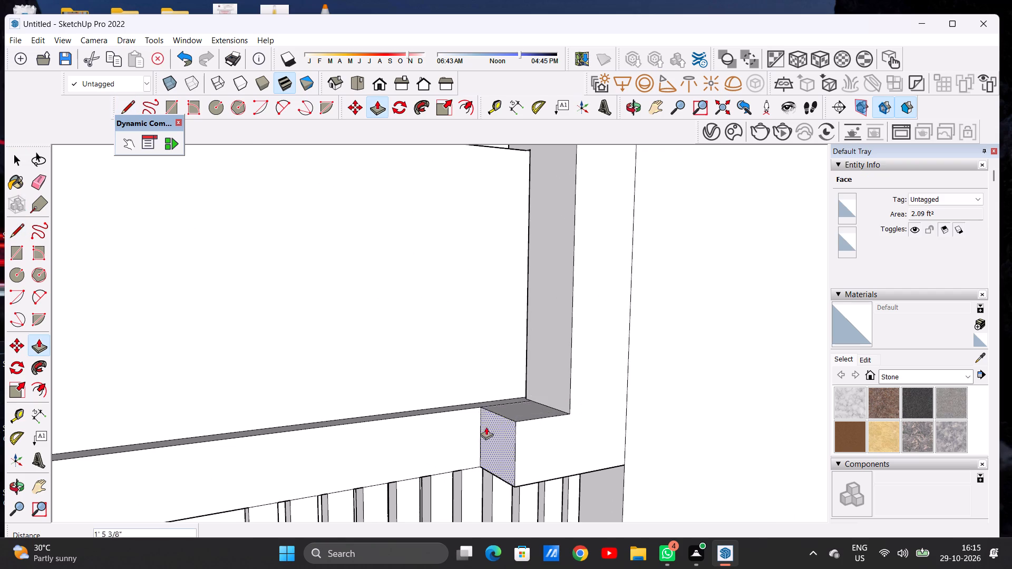
scroll(520, 429, down, 6)
middle_drag(463, 428, 404, 414)
scroll(502, 435, down, 14)
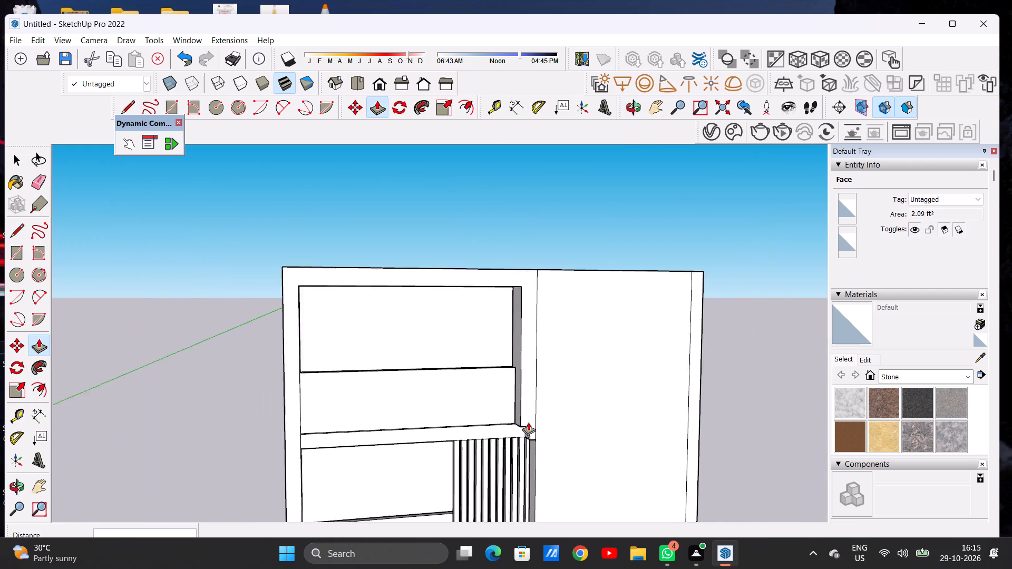
middle_drag(484, 423, 408, 417)
scroll(471, 434, up, 6)
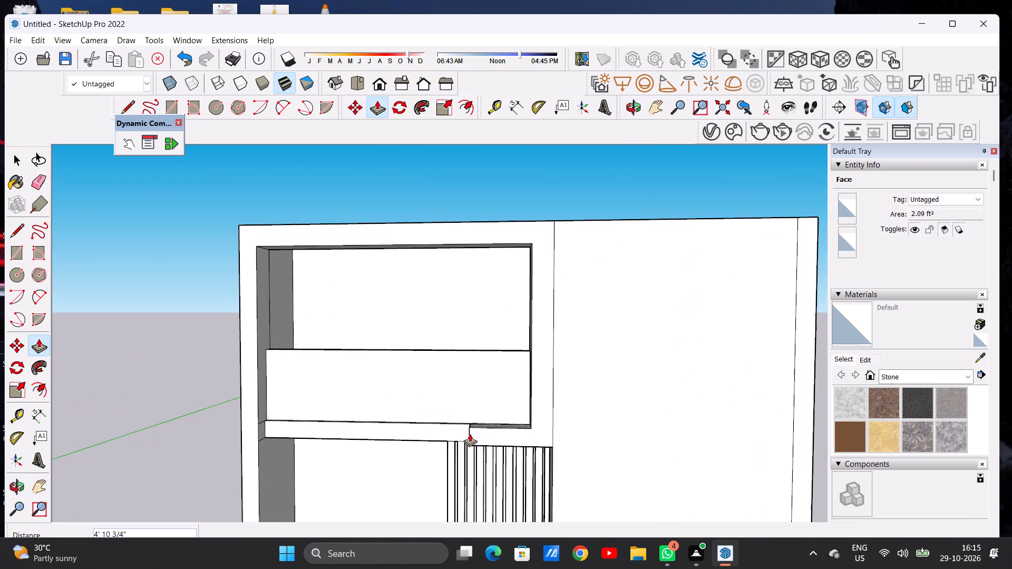
scroll(448, 430, up, 6)
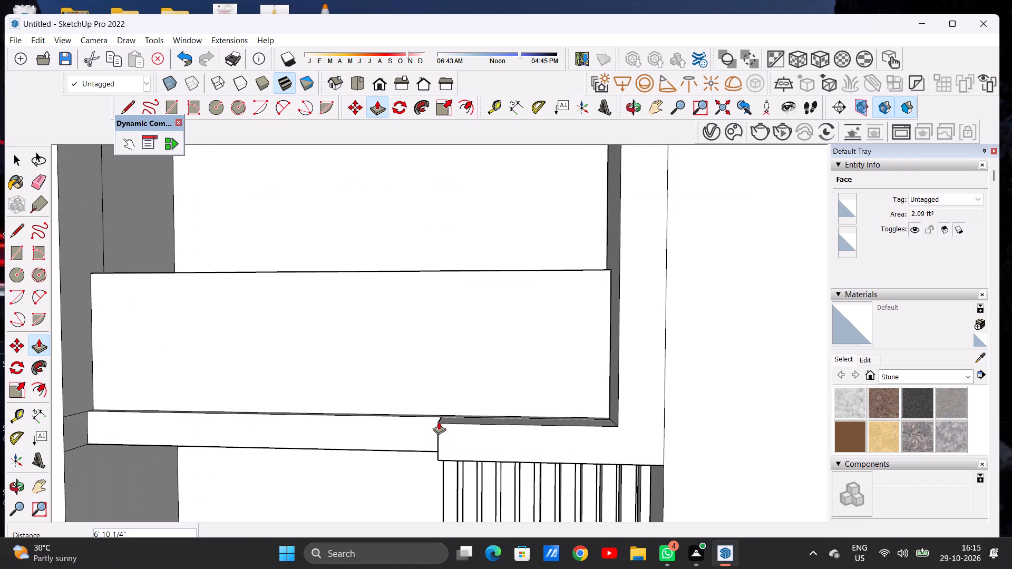
click(437, 415)
key(space)
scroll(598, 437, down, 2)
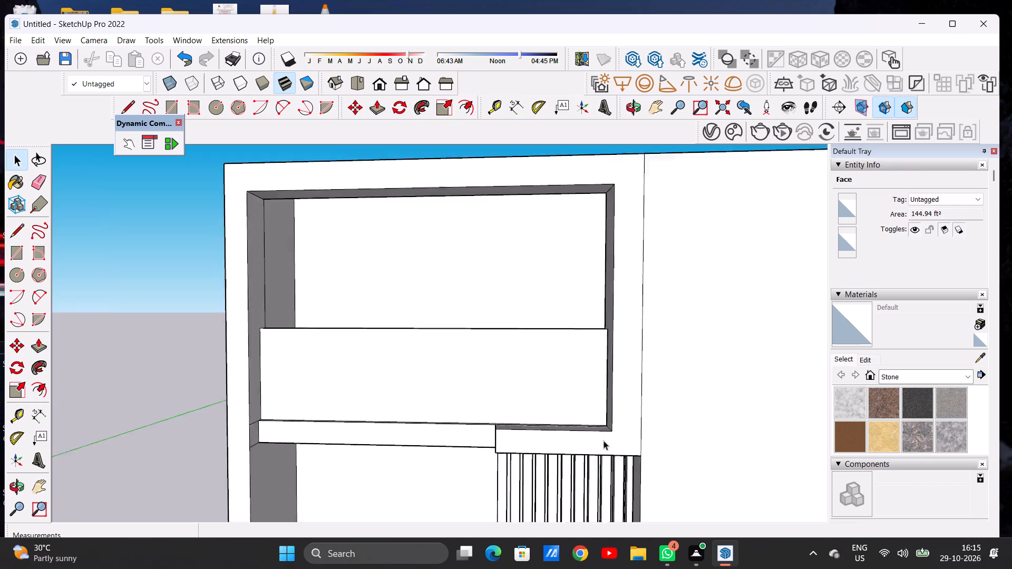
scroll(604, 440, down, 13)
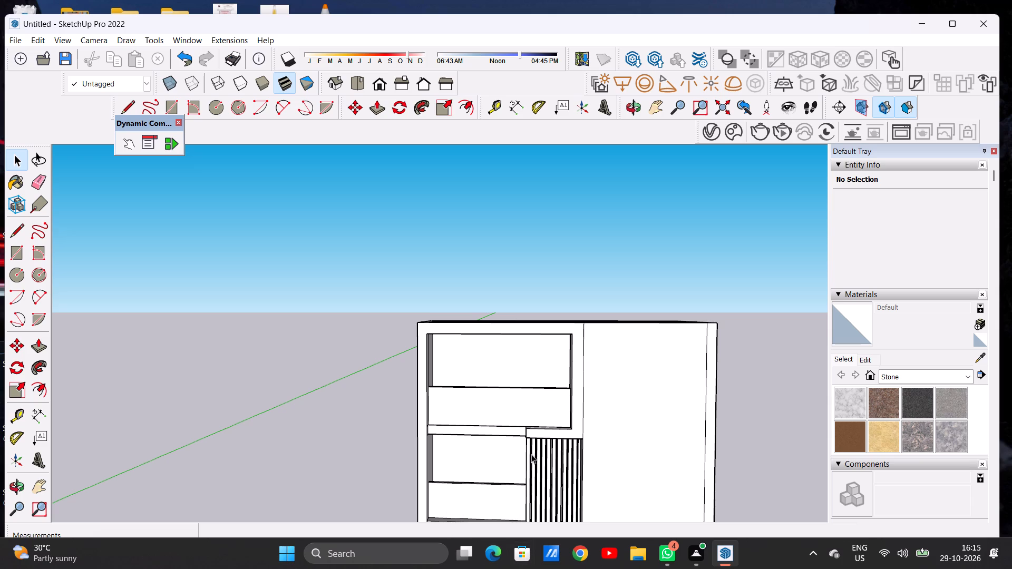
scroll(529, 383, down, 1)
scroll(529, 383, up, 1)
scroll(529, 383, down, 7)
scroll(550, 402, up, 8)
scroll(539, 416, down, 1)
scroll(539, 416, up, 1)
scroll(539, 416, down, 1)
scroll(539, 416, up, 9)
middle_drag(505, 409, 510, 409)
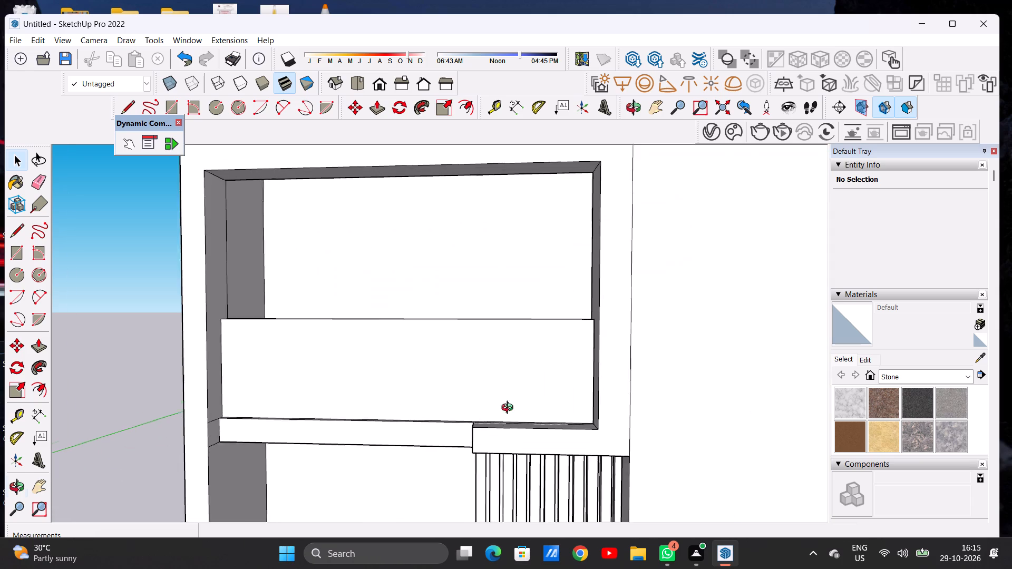
Examine the front facade's upper opening, pier and raised band above the slats from above and from the front.
middle_drag(510, 409, 537, 524)
scroll(471, 413, up, 8)
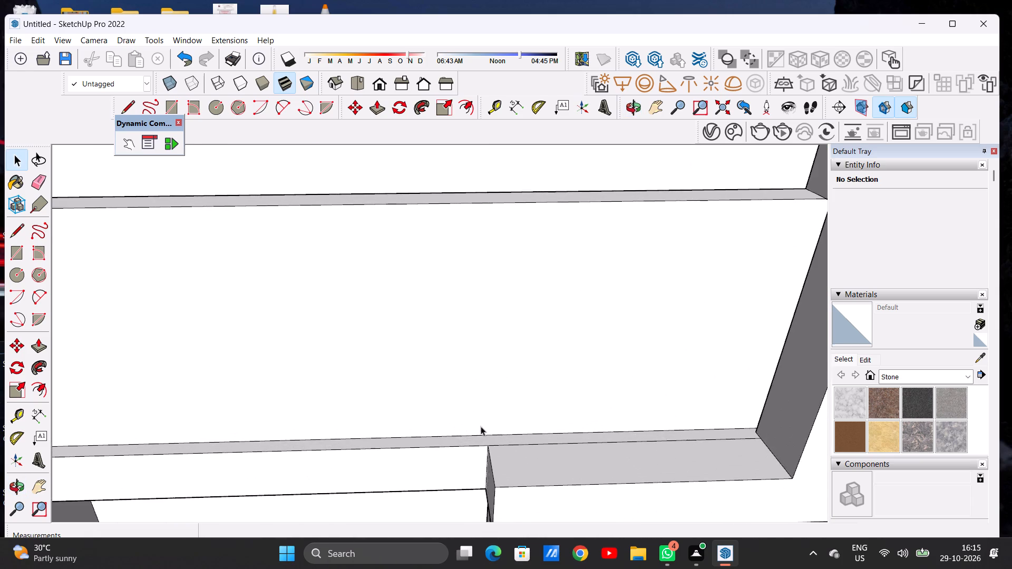
scroll(481, 426, up, 6)
scroll(538, 467, down, 1)
scroll(538, 467, up, 2)
scroll(580, 461, down, 11)
scroll(578, 460, up, 1)
scroll(578, 460, down, 17)
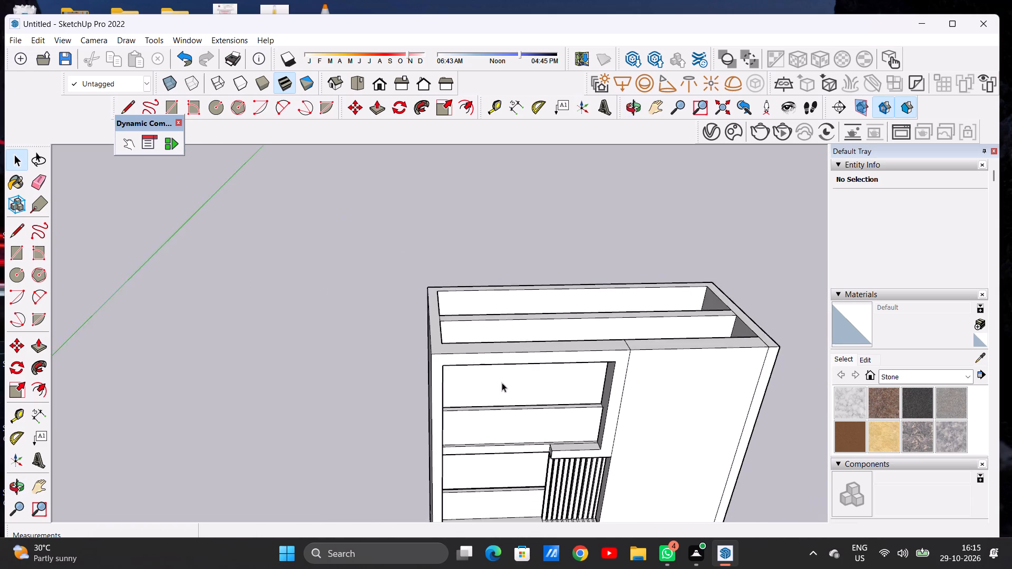
scroll(502, 382, down, 3)
scroll(502, 382, up, 1)
scroll(502, 382, down, 1)
middle_drag(527, 435, 491, 342)
middle_drag(582, 403, 583, 399)
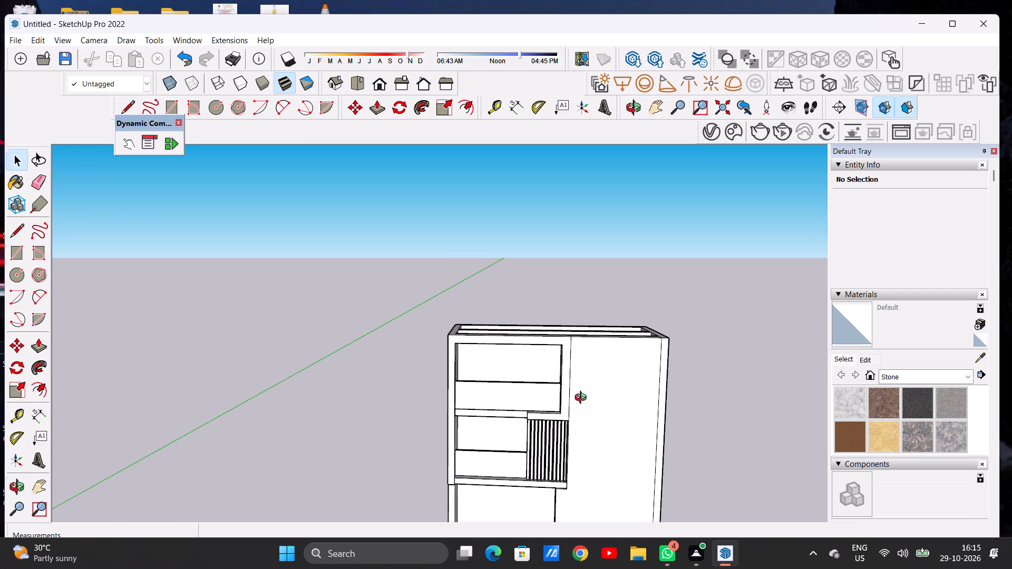
middle_drag(583, 399, 585, 372)
scroll(528, 403, down, 6)
scroll(485, 436, down, 5)
scroll(503, 411, up, 8)
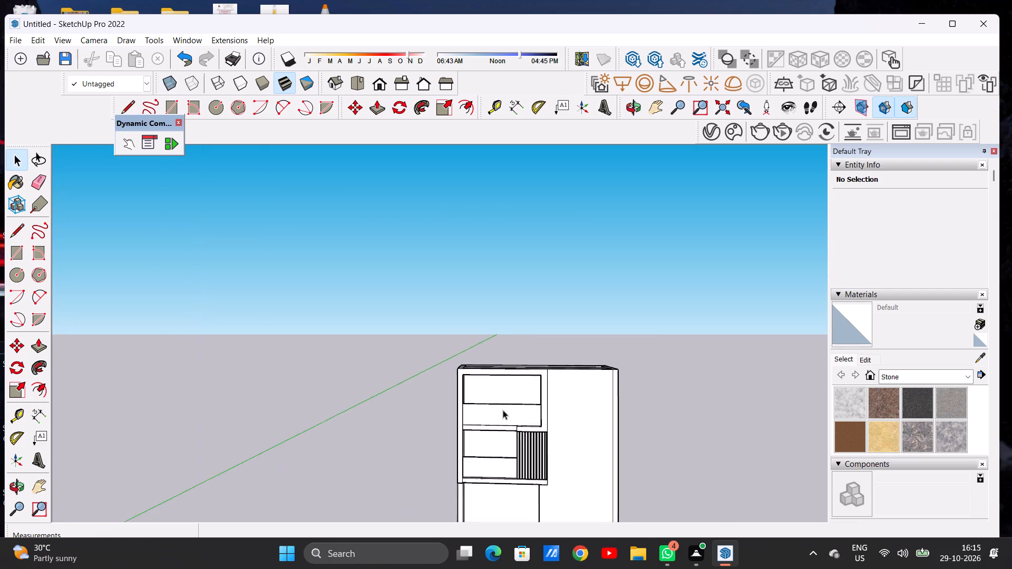
scroll(503, 410, up, 20)
middle_drag(483, 371, 451, 453)
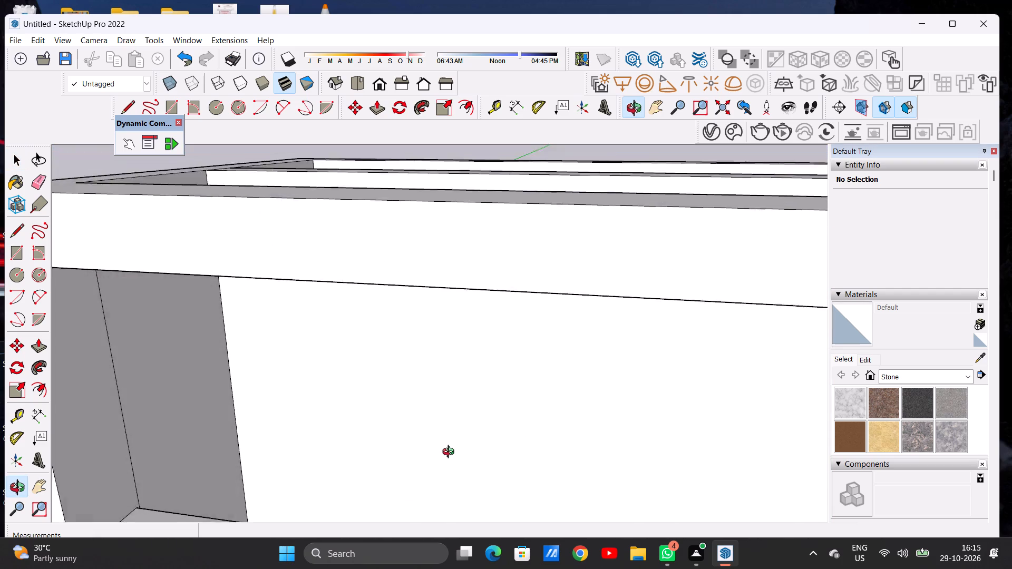
middle_drag(451, 453, 342, 443)
middle_drag(454, 430, 619, 386)
scroll(558, 399, down, 11)
middle_drag(584, 345, 555, 409)
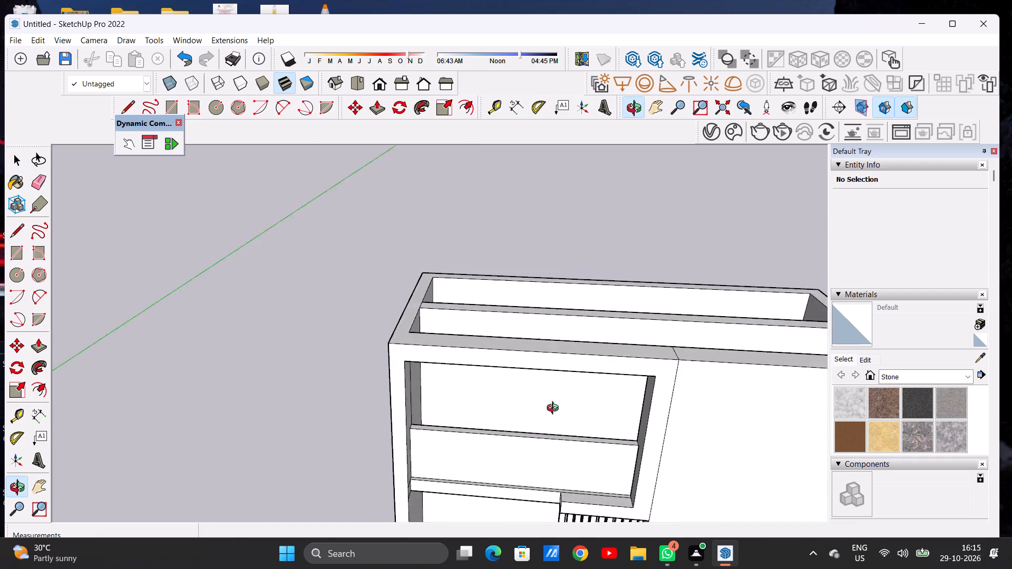
middle_drag(555, 409, 588, 415)
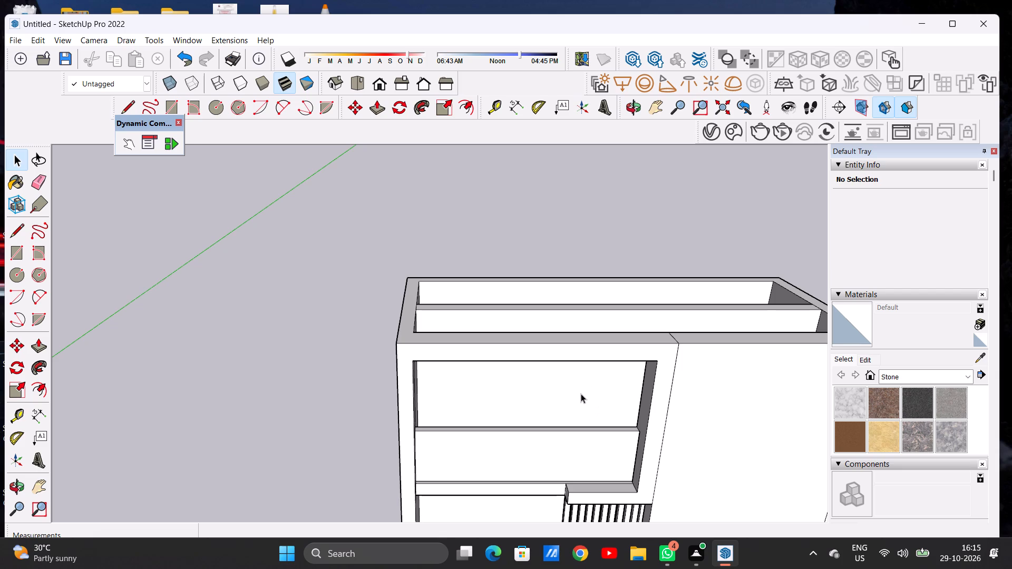
scroll(520, 400, down, 7)
scroll(467, 401, down, 3)
scroll(616, 423, up, 3)
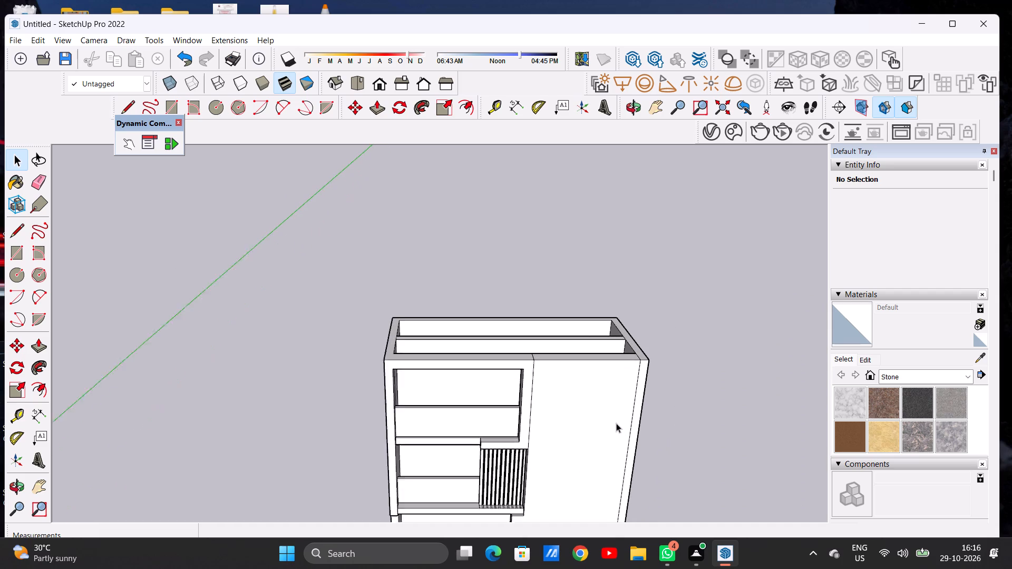
scroll(616, 423, up, 2)
middle_drag(573, 437, 576, 356)
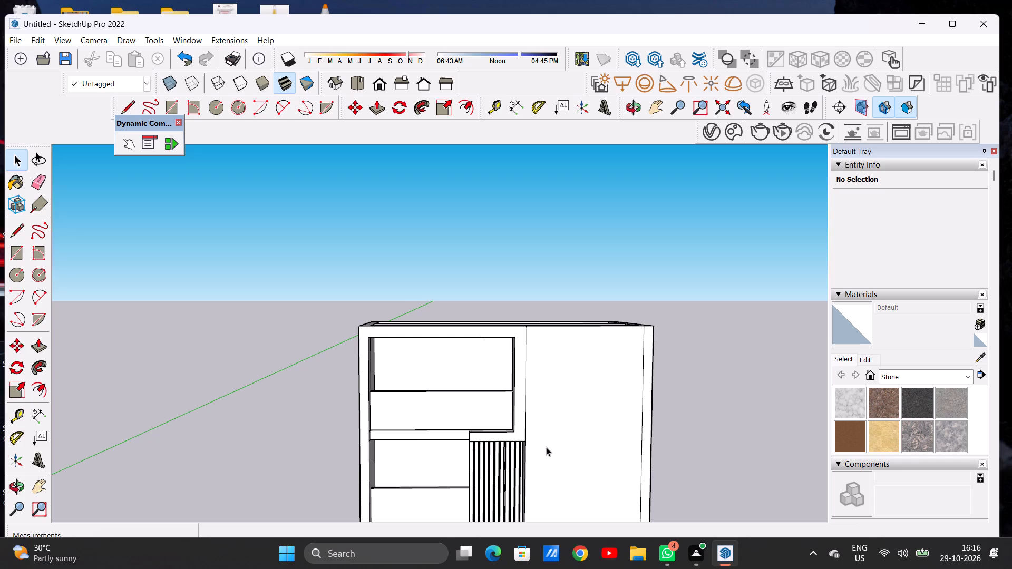
scroll(511, 422, down, 4)
scroll(453, 421, down, 7)
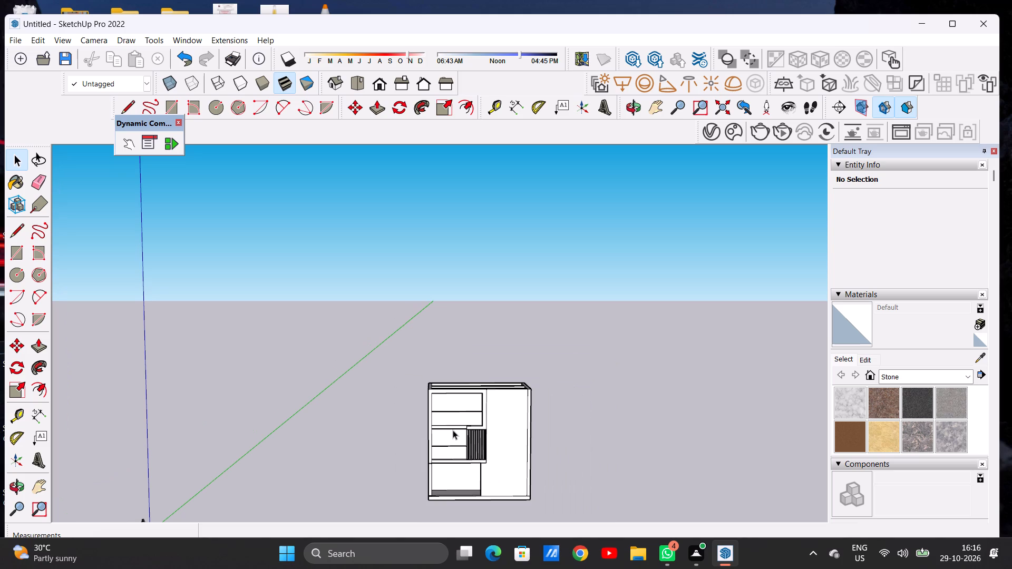
Push/Pull the top face of the band above the vertical slats up about 1' 7 7/8".
scroll(477, 410, up, 6)
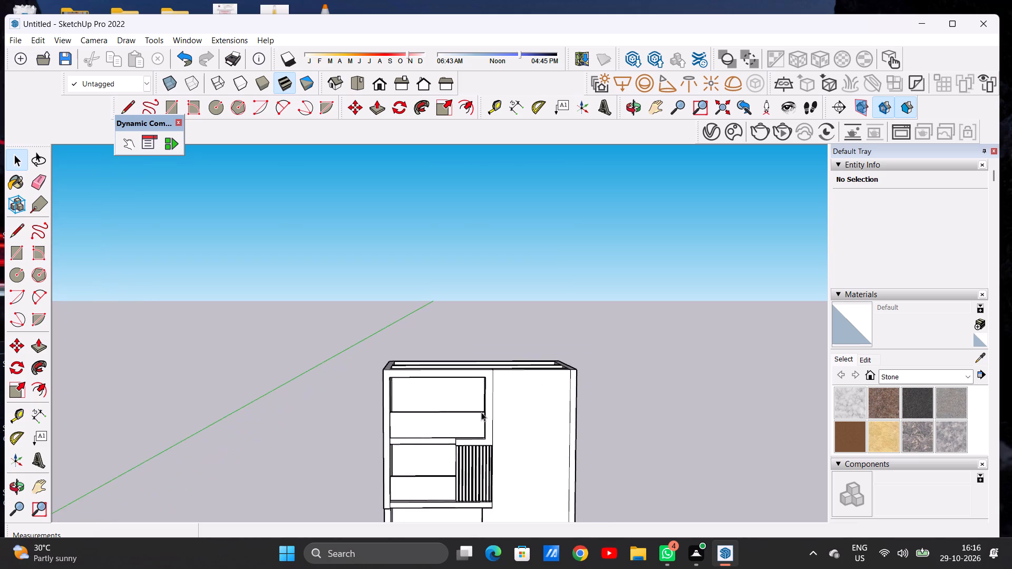
scroll(519, 417, down, 4)
middle_drag(479, 429, 476, 483)
scroll(484, 420, up, 2)
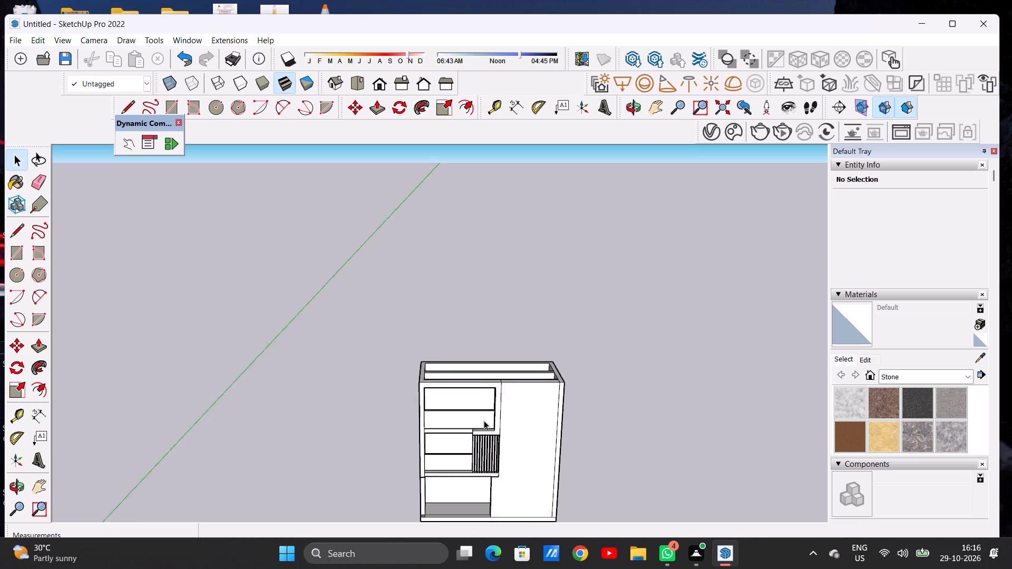
scroll(484, 420, up, 12)
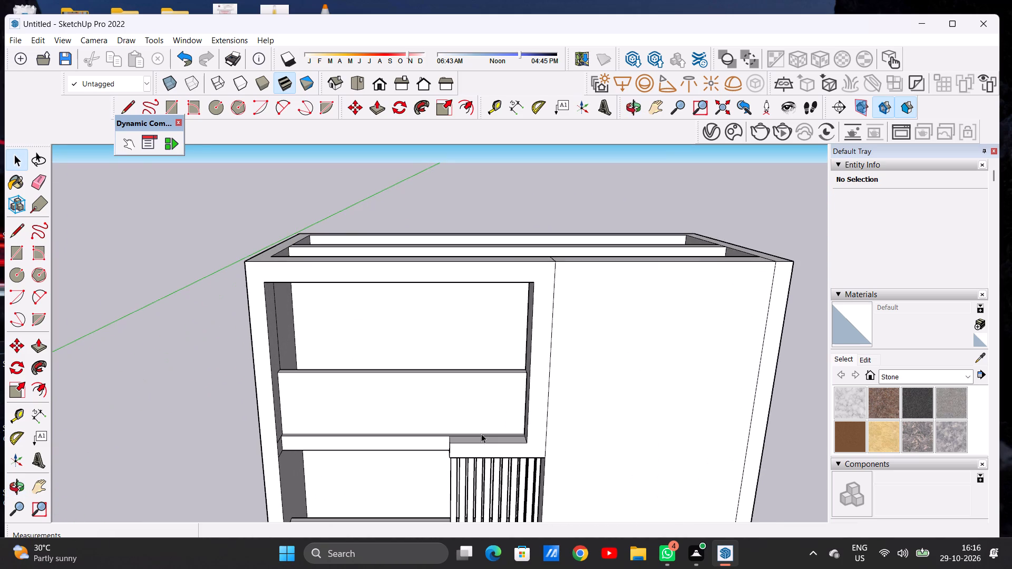
key(p)
scroll(497, 436, up, 4)
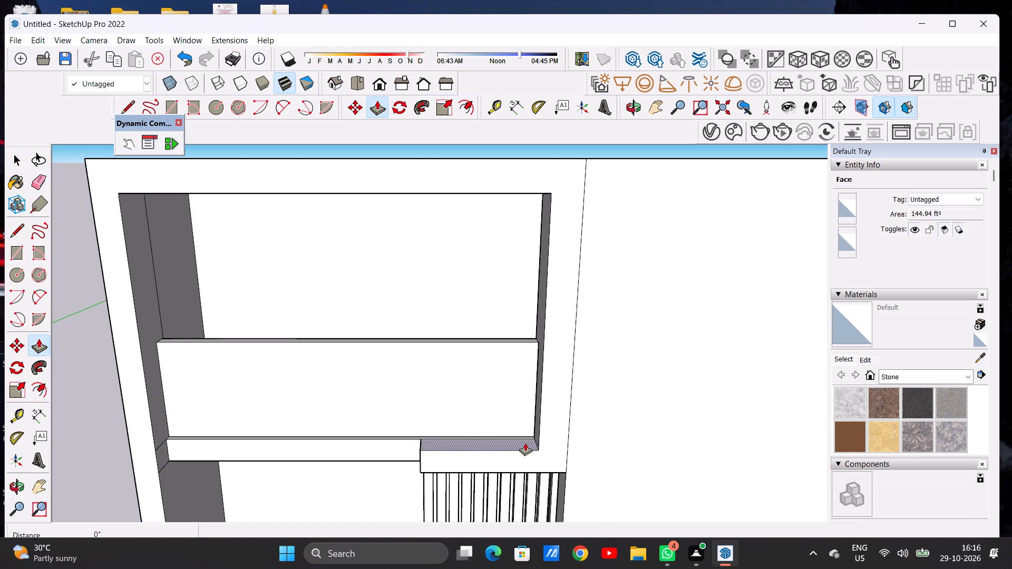
click(526, 443)
click(537, 418)
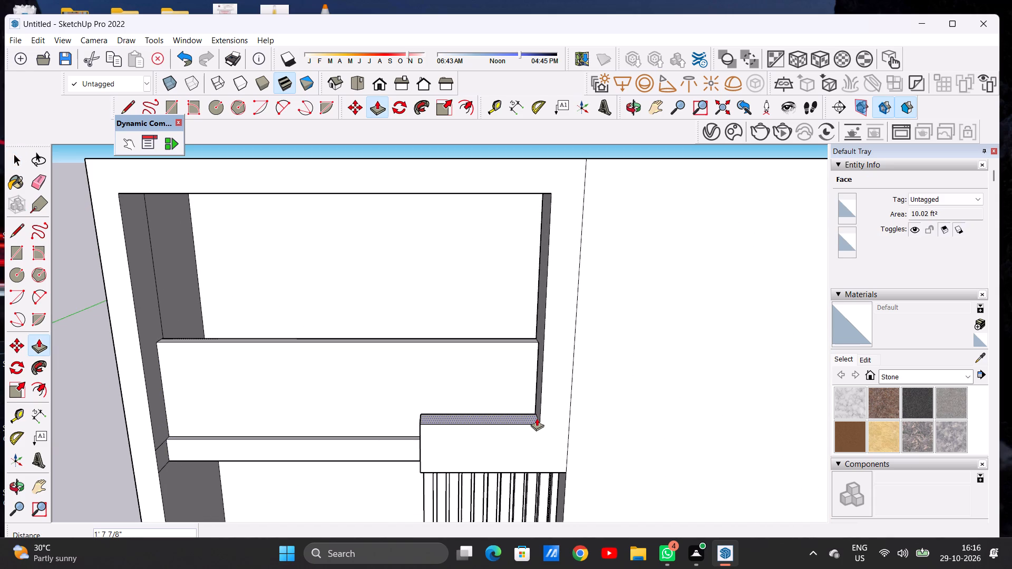
key(space)
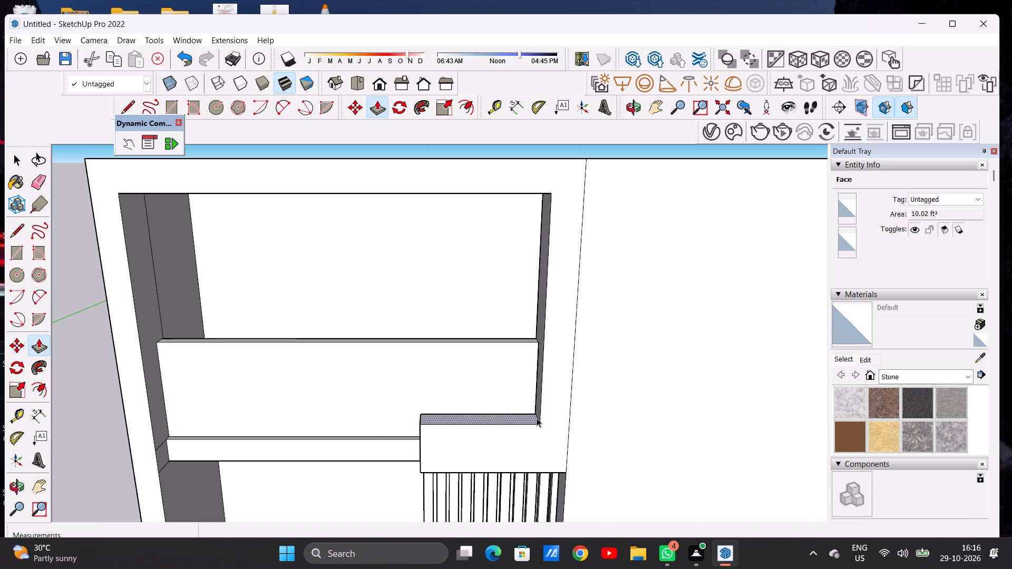
Draw a line about 1' 5 7/16" long across the band's top face, near its free end away from the pier.
text(L)
scroll(440, 408, up, 4)
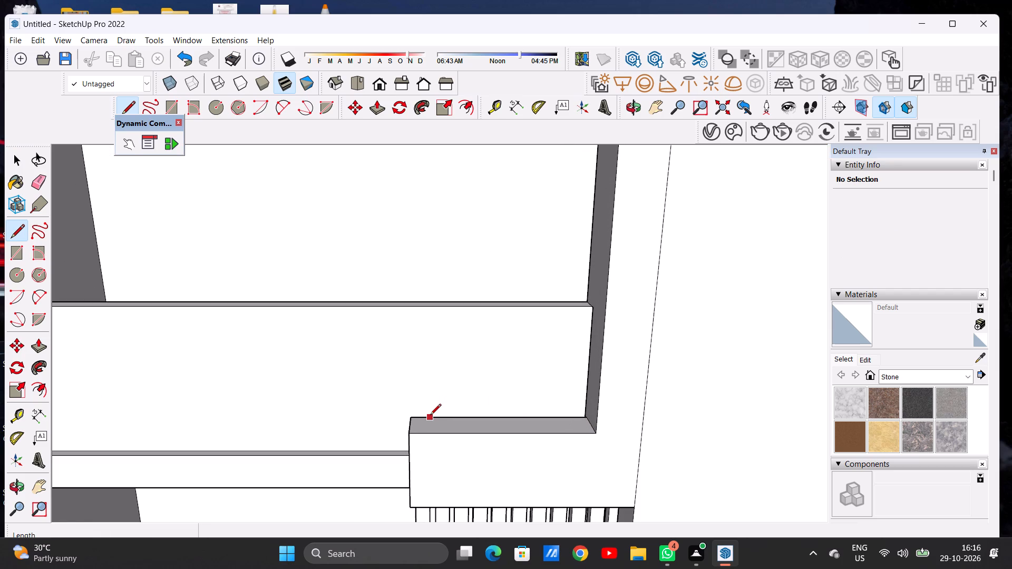
click(425, 417)
click(428, 432)
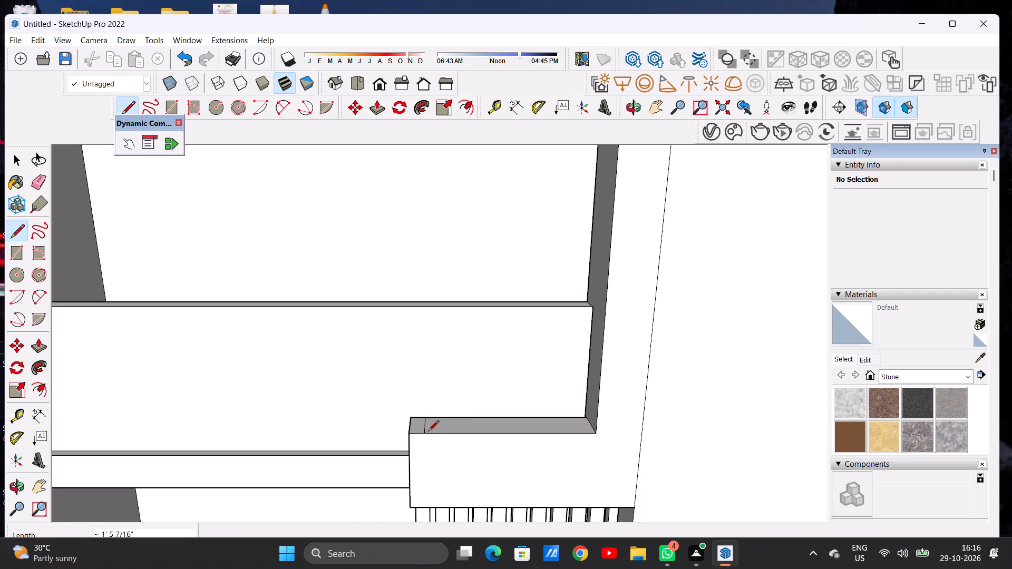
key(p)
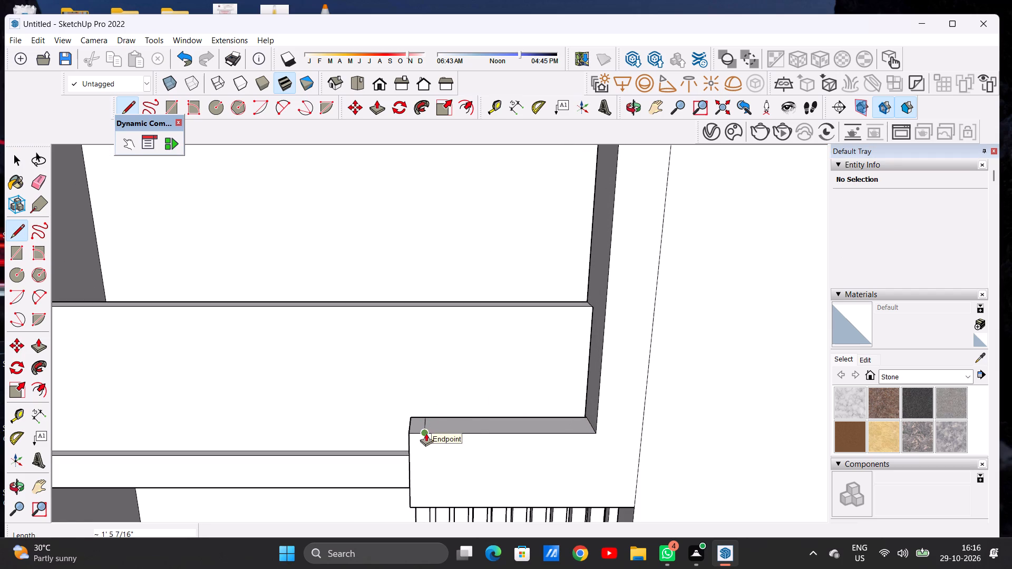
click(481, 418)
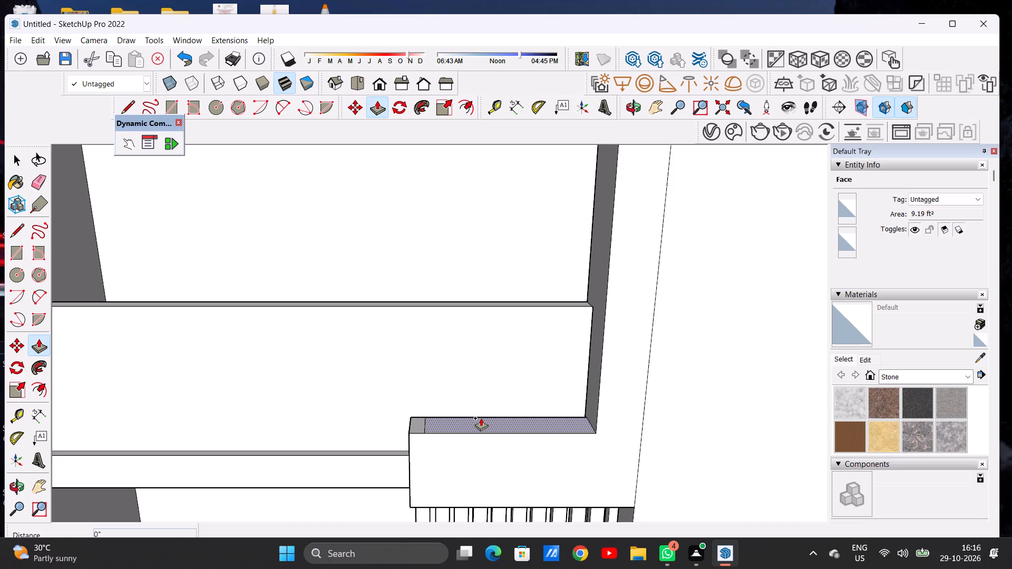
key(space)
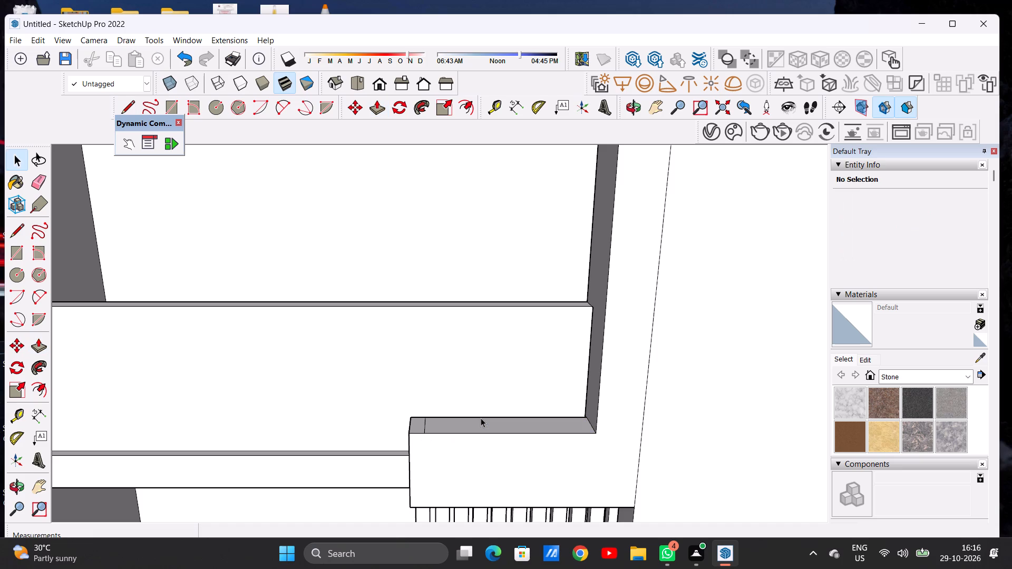
Draw a line about 6' 4" long lengthwise on the band's top face, from the short cross line to the pier.
middle_drag(481, 418, 481, 472)
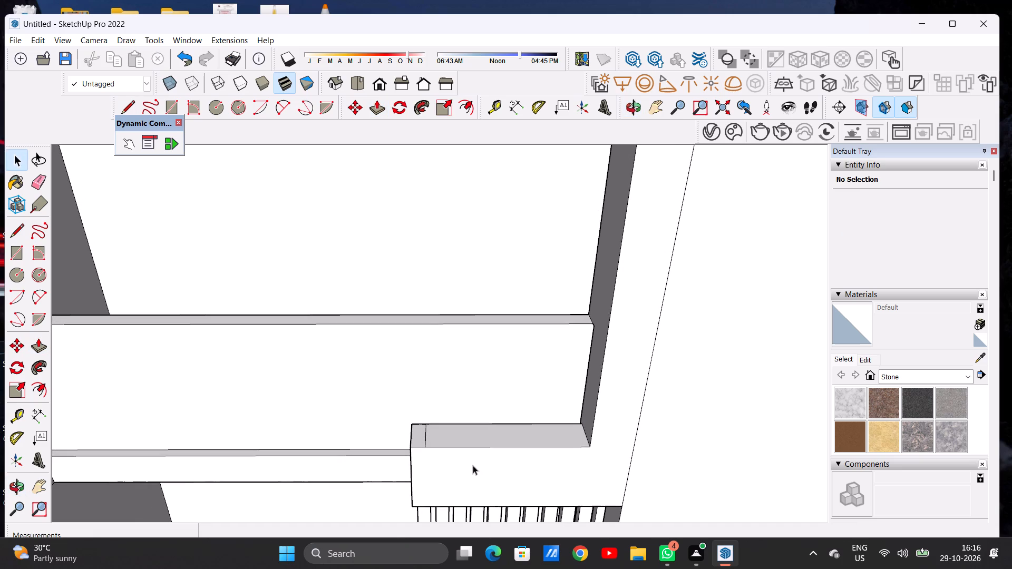
key(l)
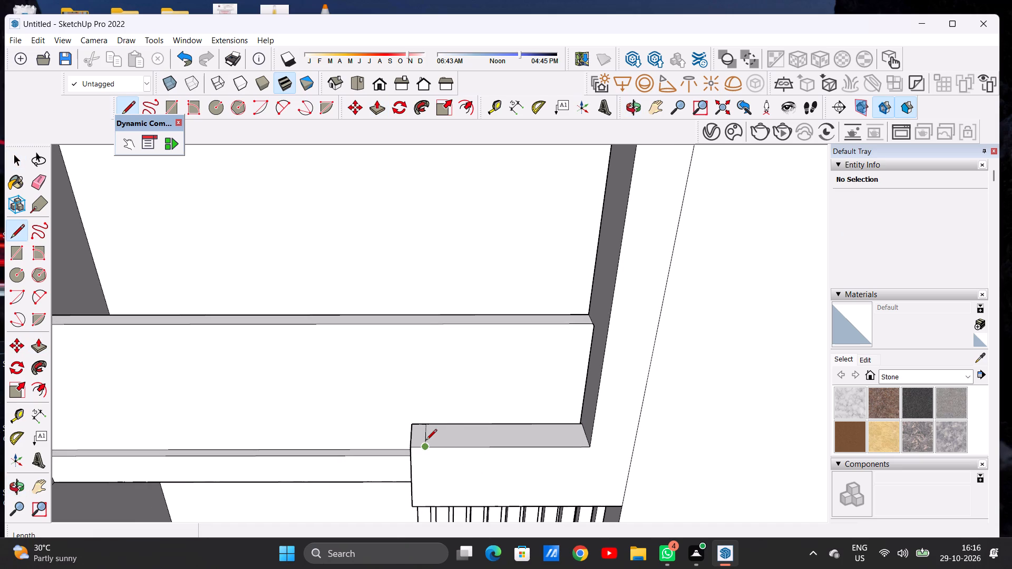
scroll(432, 442, up, 7)
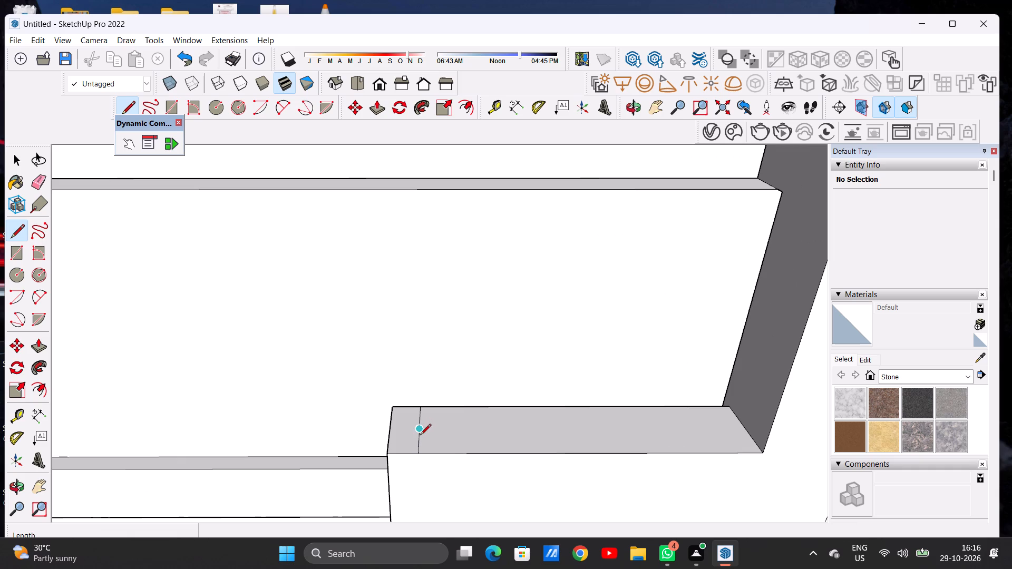
click(418, 438)
click(750, 433)
key(space)
Push/Pull the rear strip of the band's top face up about 12' 11 3/16" to the upper opening's top edge.
scroll(461, 484, down, 8)
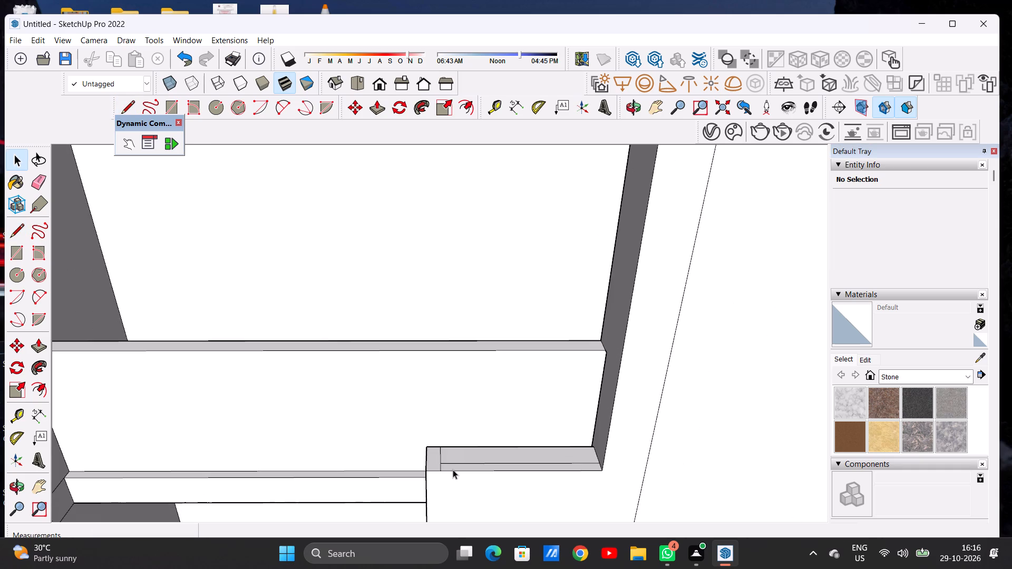
key(p)
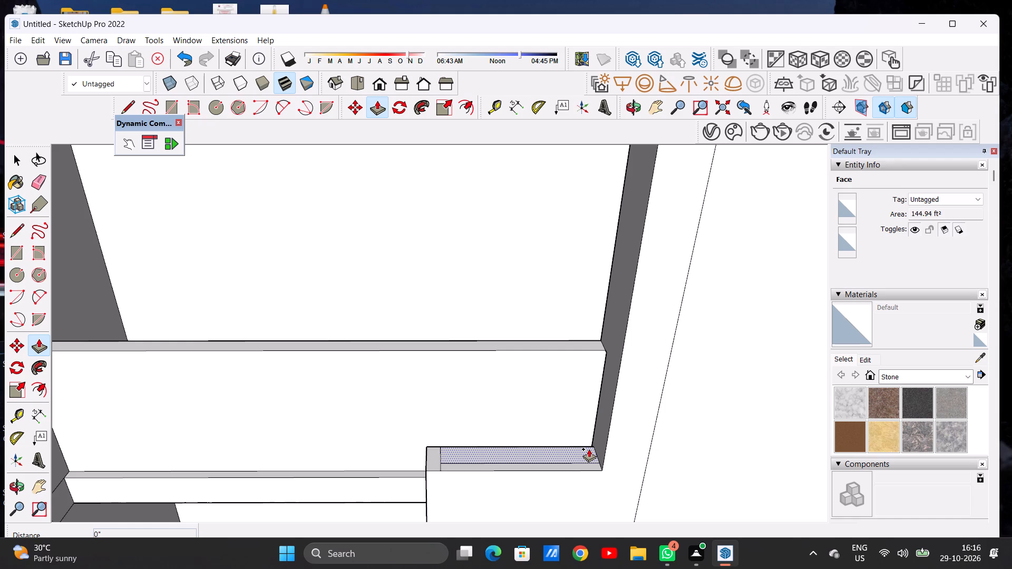
click(589, 449)
scroll(562, 373, down, 6)
scroll(511, 410, up, 1)
scroll(510, 411, down, 5)
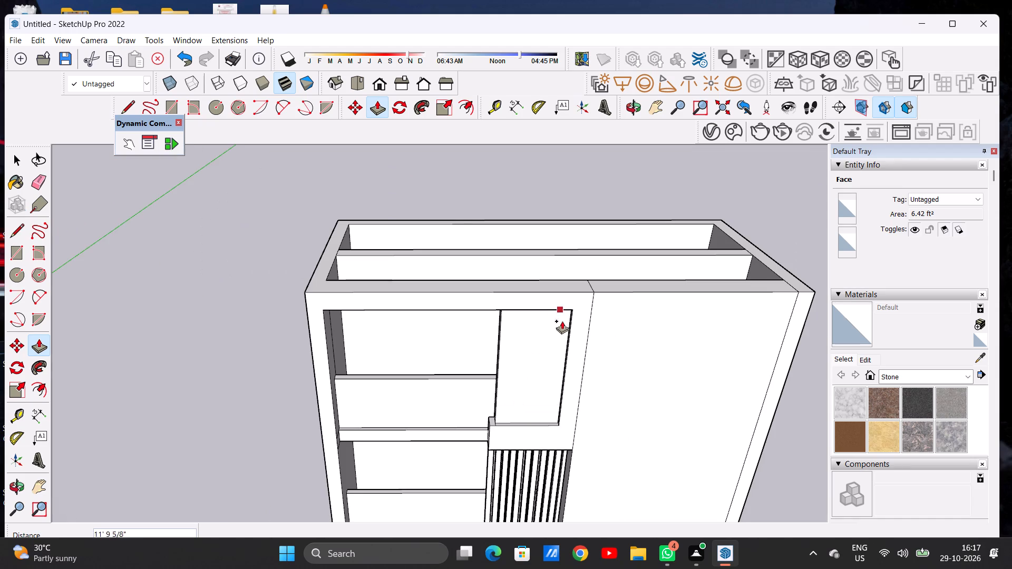
middle_drag(563, 325, 542, 258)
scroll(554, 273, up, 4)
middle_drag(558, 303, 556, 296)
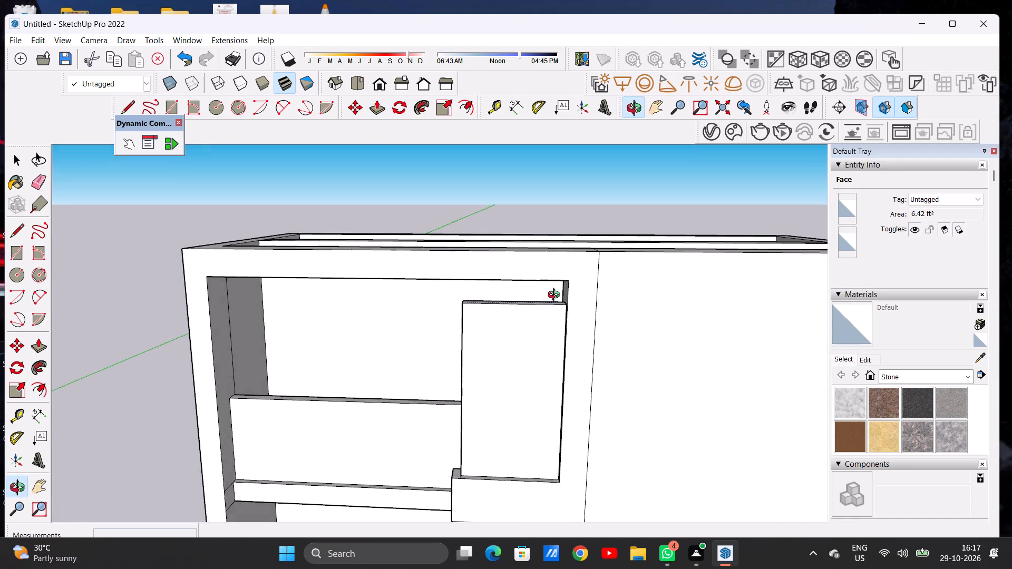
middle_drag(556, 296, 549, 265)
scroll(549, 265, up, 12)
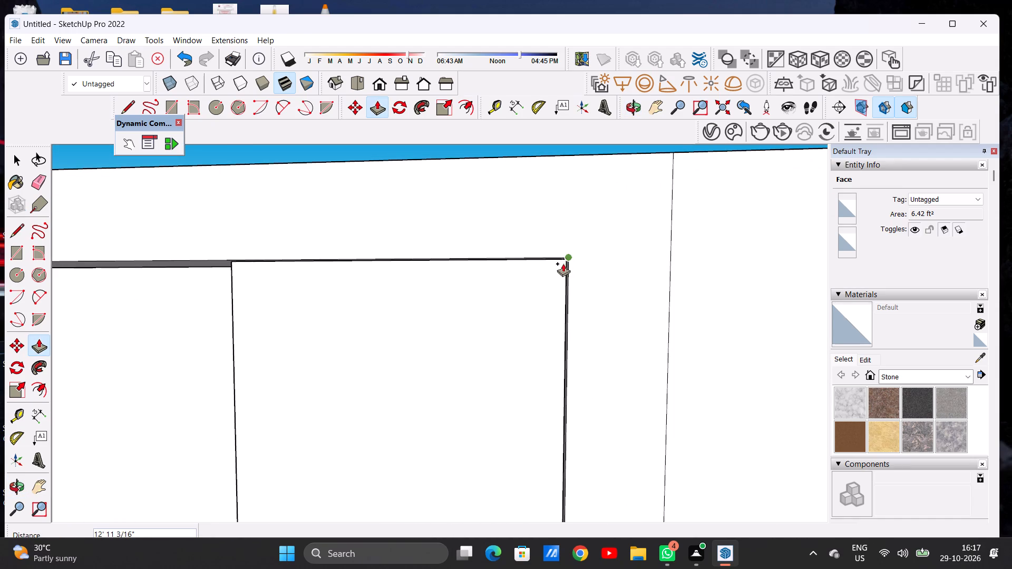
click(565, 261)
key(space)
Examine the tall panel above the slats in relation to the rest of the front facade.
scroll(455, 292, down, 8)
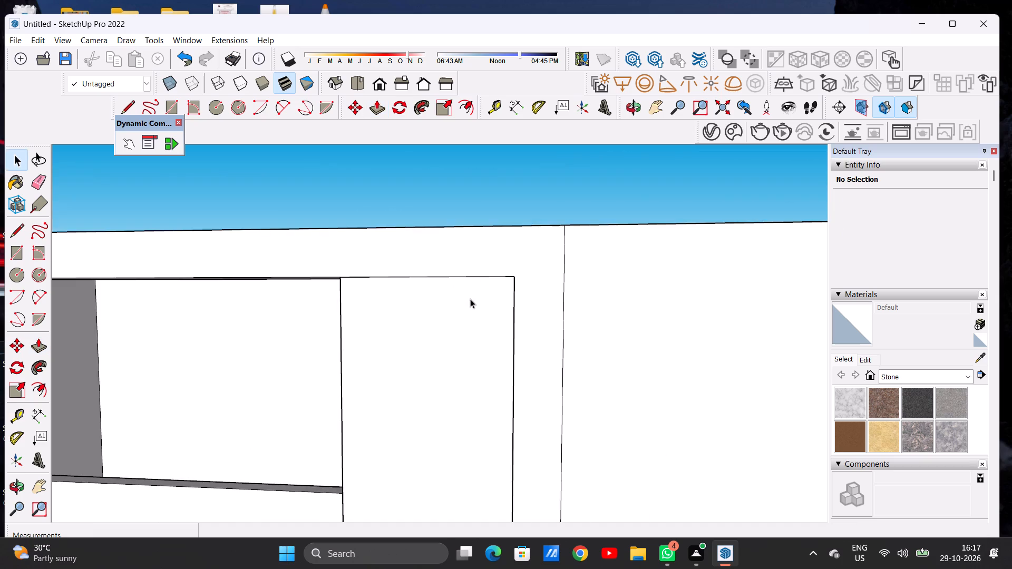
middle_drag(422, 300, 506, 292)
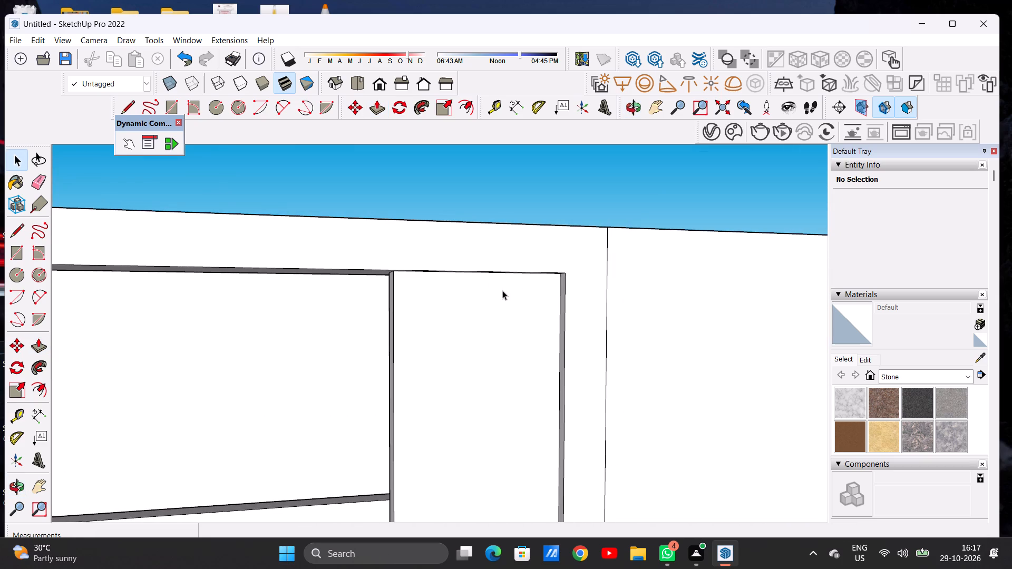
scroll(426, 317, down, 6)
scroll(501, 318, down, 6)
middle_drag(511, 350, 484, 340)
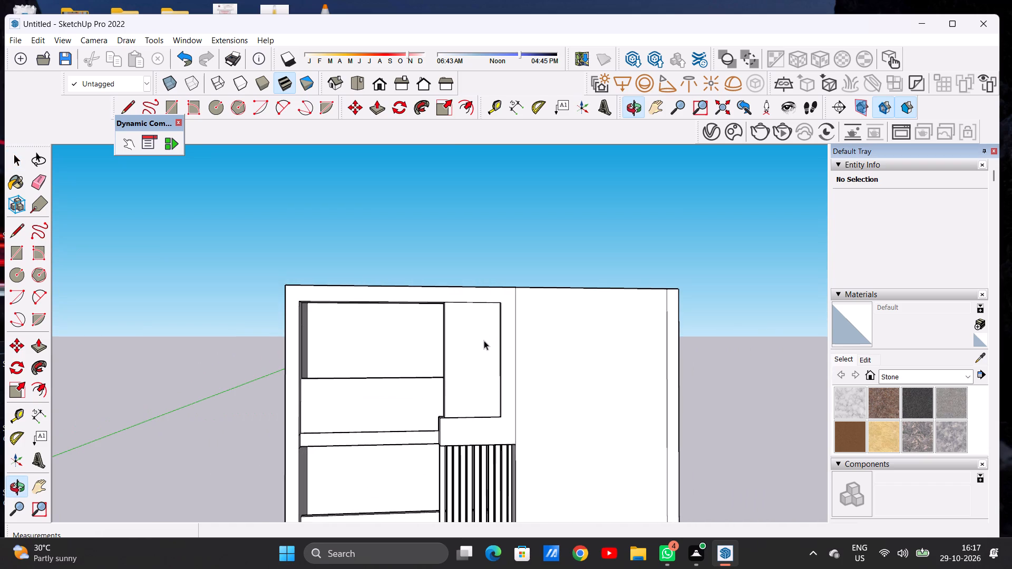
scroll(490, 345, down, 4)
scroll(497, 356, up, 3)
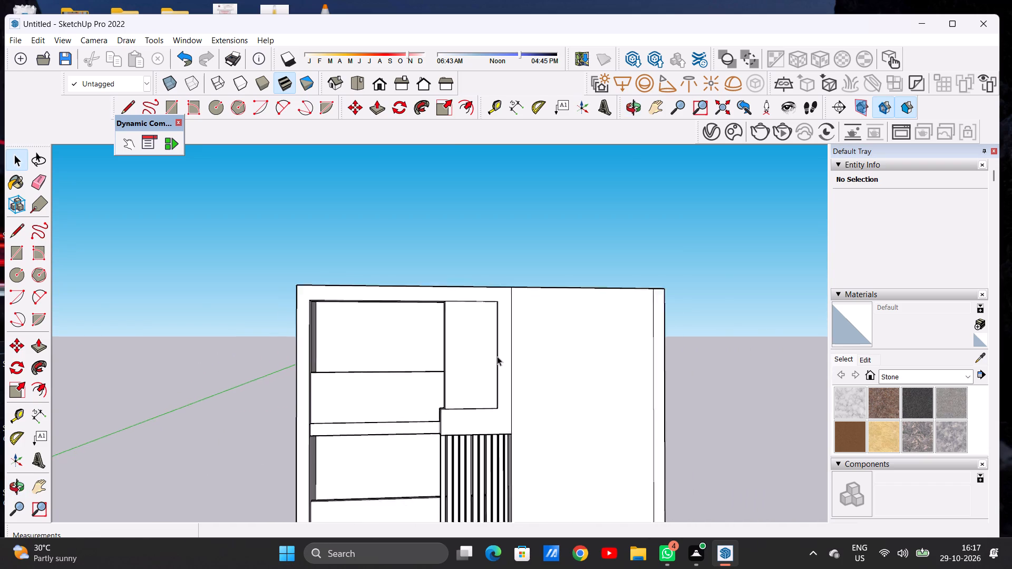
Examine the front facade's upper openings, parapets and slatted screen from several distances and angles.
scroll(497, 356, up, 3)
middle_drag(504, 373, 498, 359)
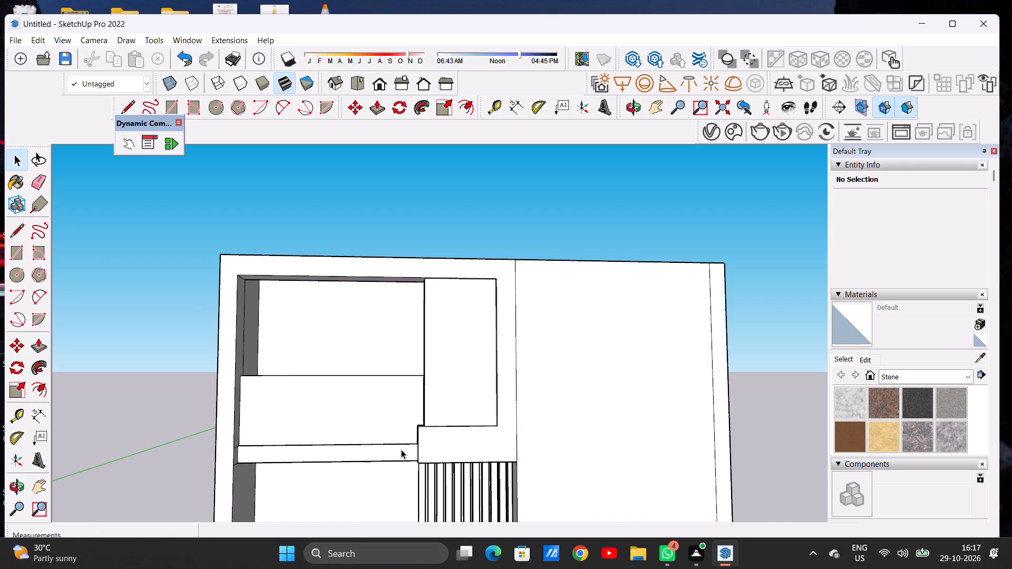
scroll(466, 418, down, 3)
scroll(466, 418, up, 1)
scroll(466, 418, down, 13)
middle_drag(465, 410, 451, 460)
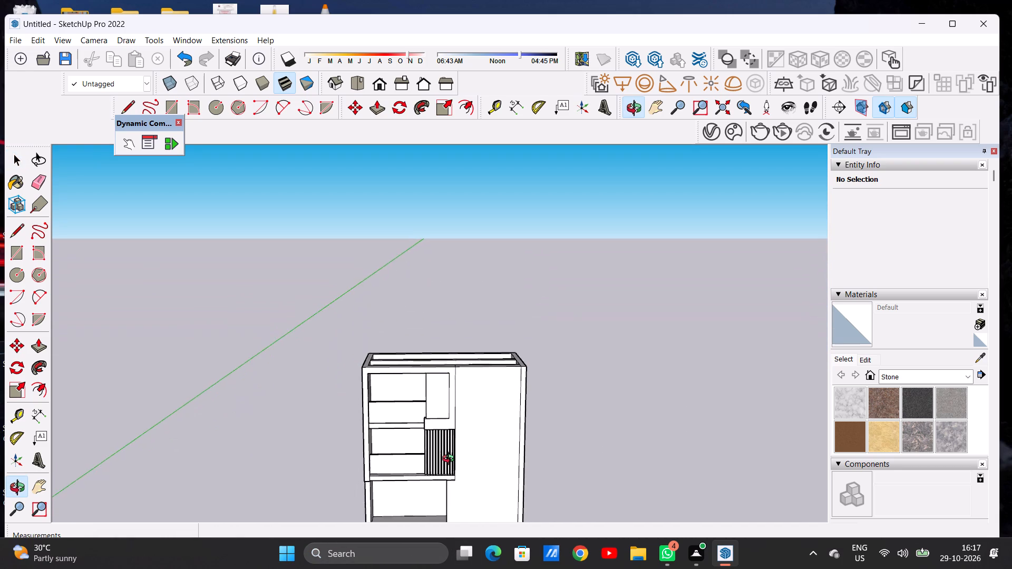
middle_drag(451, 460, 459, 408)
scroll(423, 423, up, 14)
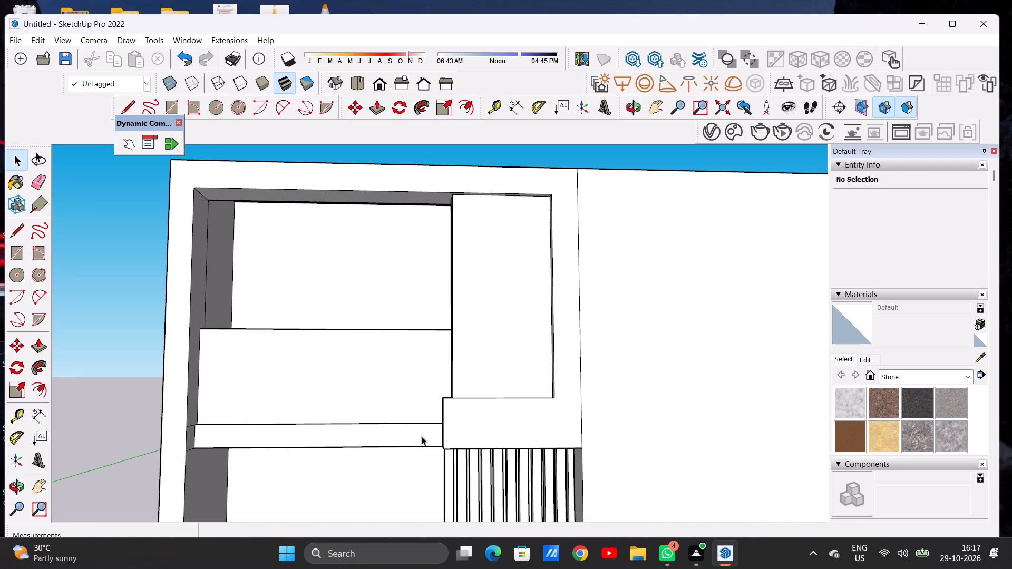
scroll(437, 399, down, 2)
scroll(444, 395, up, 1)
scroll(451, 391, down, 5)
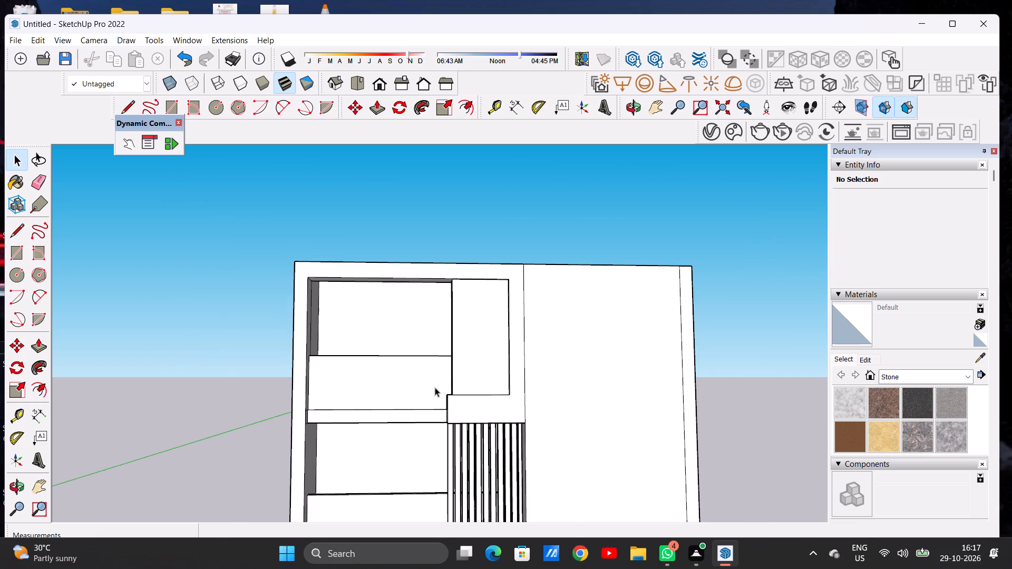
scroll(432, 389, down, 9)
middle_drag(406, 435, 485, 387)
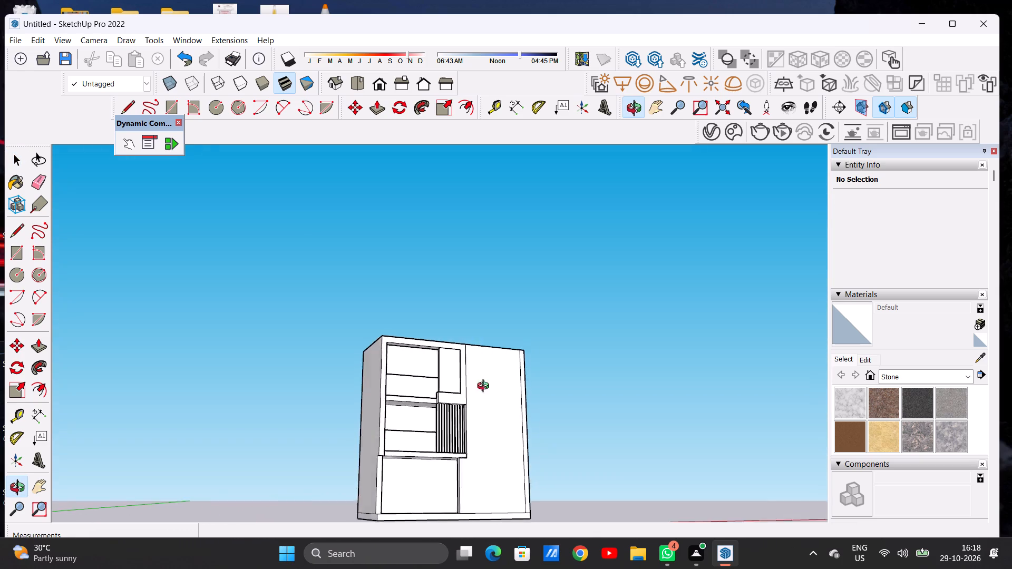
middle_drag(485, 387, 397, 453)
Draw a circle of about 1 5/16" radius on the lower balcony opening's side wall, just above the parapet's end.
scroll(432, 432, up, 5)
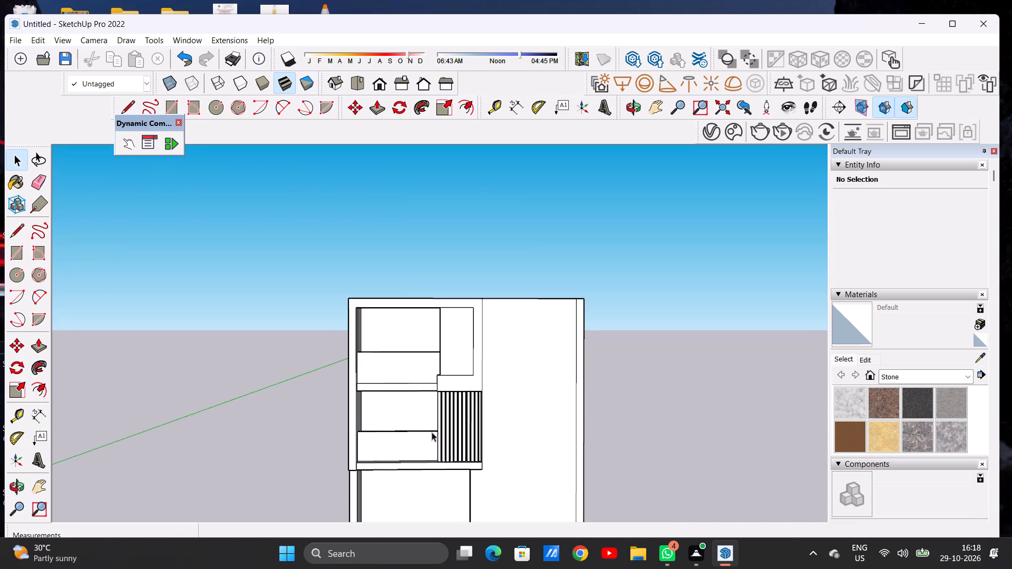
scroll(432, 432, up, 15)
middle_drag(411, 427, 353, 448)
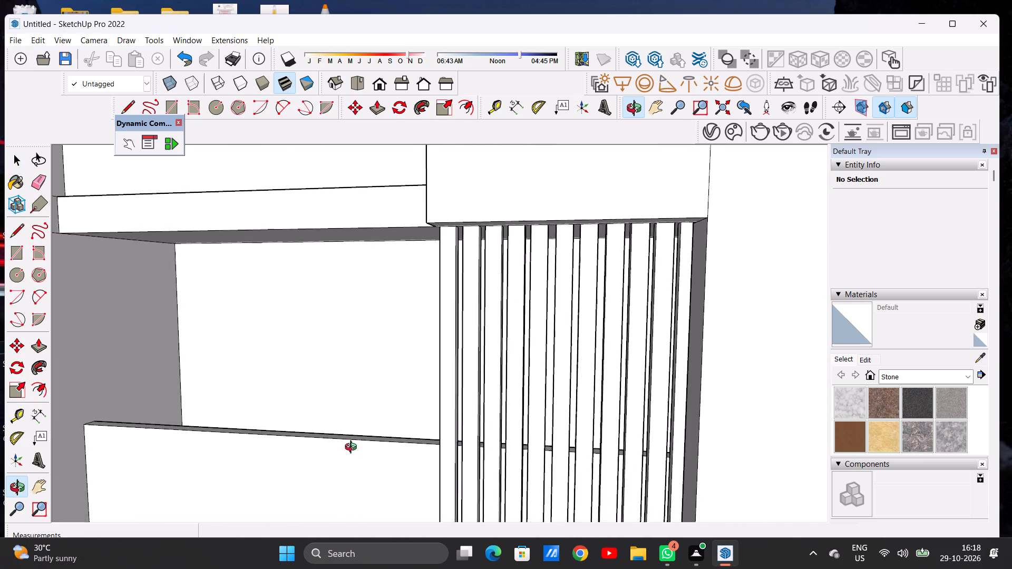
middle_drag(353, 448, 345, 451)
scroll(515, 436, down, 10)
middle_drag(432, 433, 307, 416)
scroll(385, 400, up, 2)
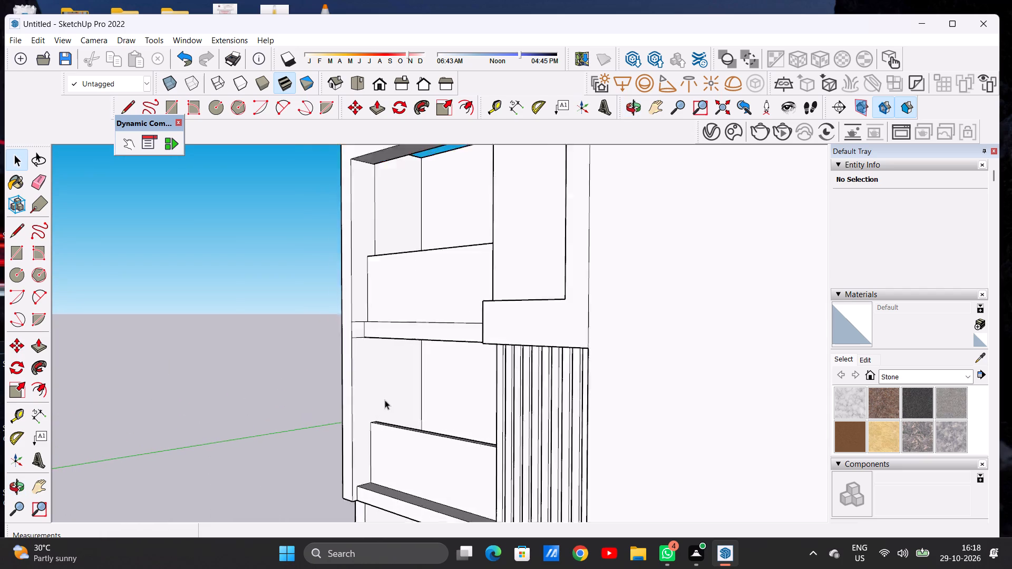
scroll(385, 400, up, 15)
key(c)
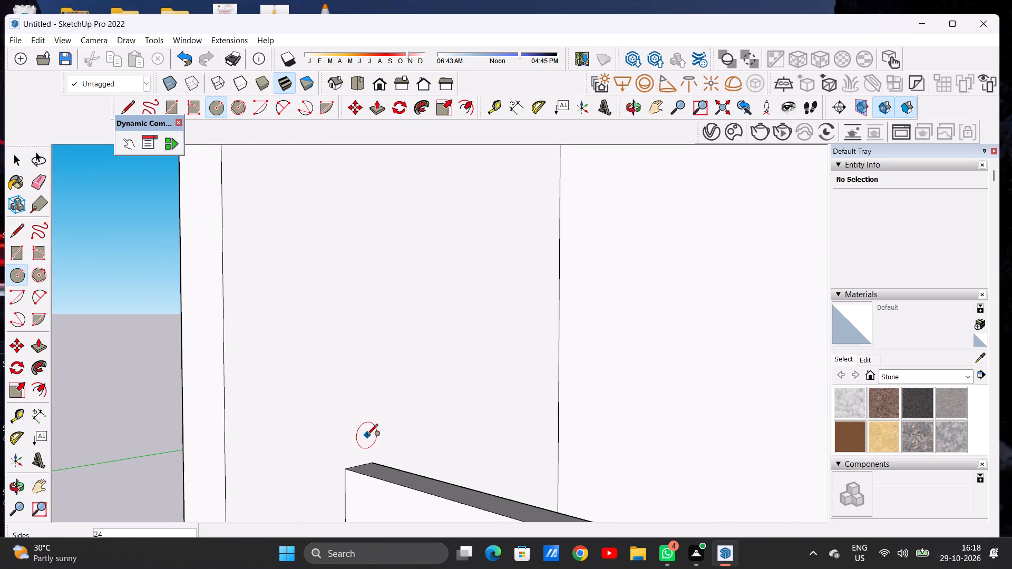
scroll(367, 446, up, 6)
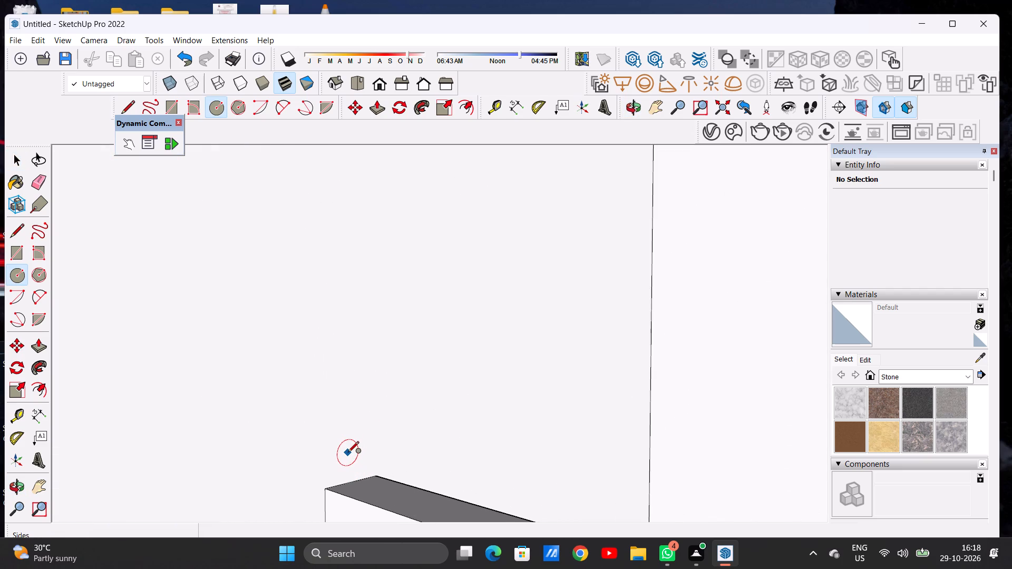
click(348, 453)
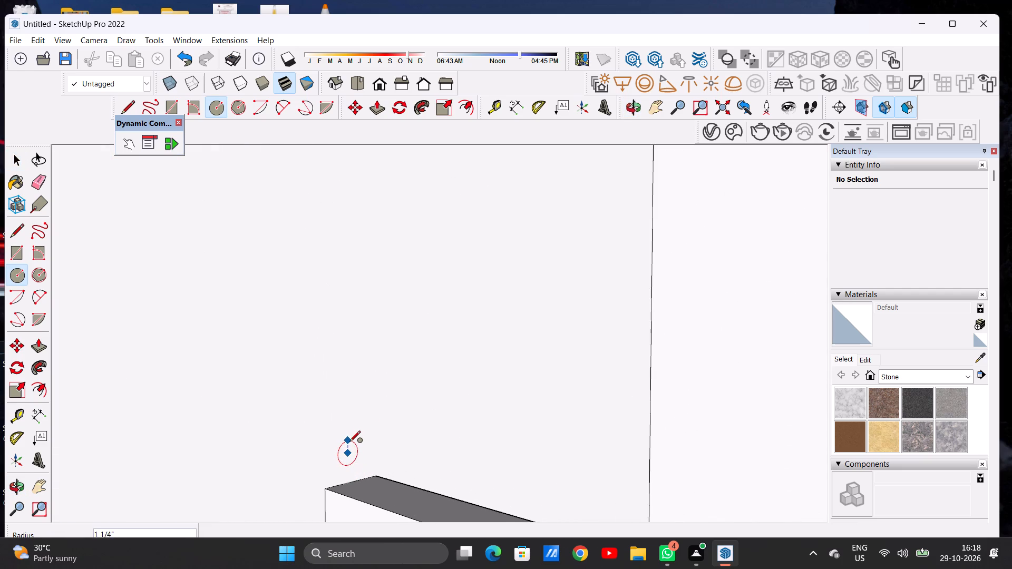
click(350, 442)
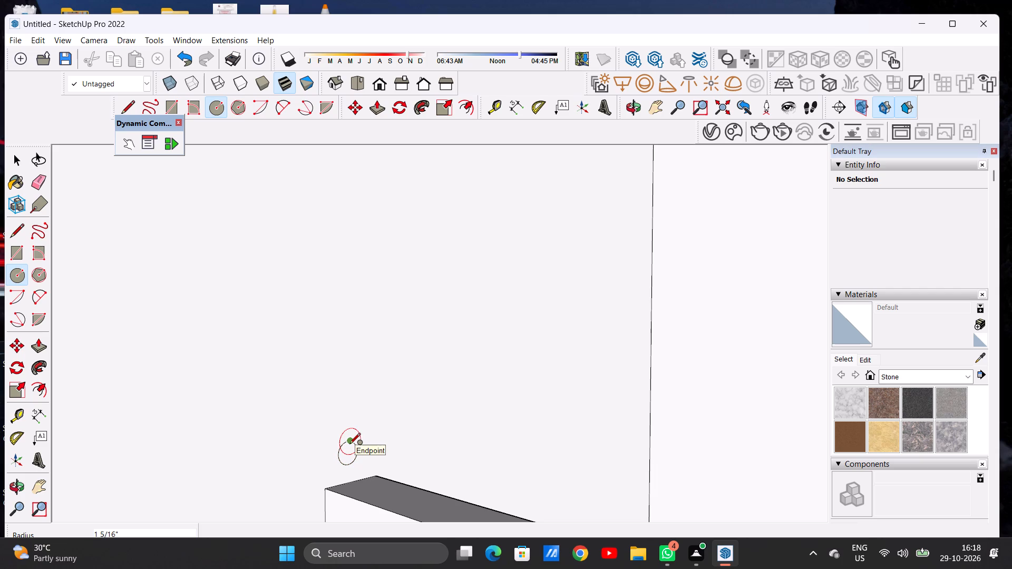
Push/Pull the circle about 24' 3/8" along the parapet to the far side wall behind the slats, forming a handrail.
key(space)
key(p)
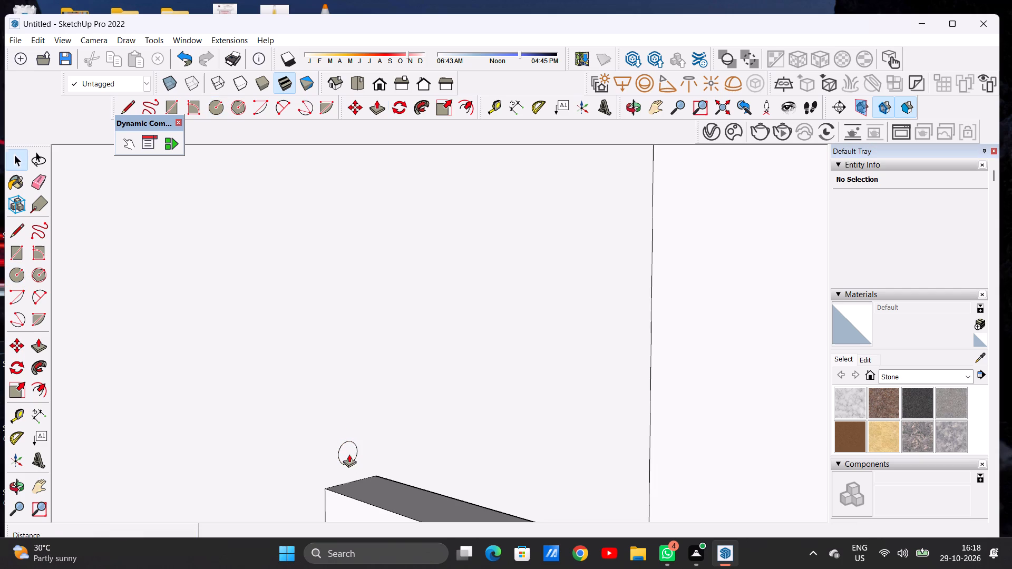
click(348, 447)
scroll(405, 445, down, 3)
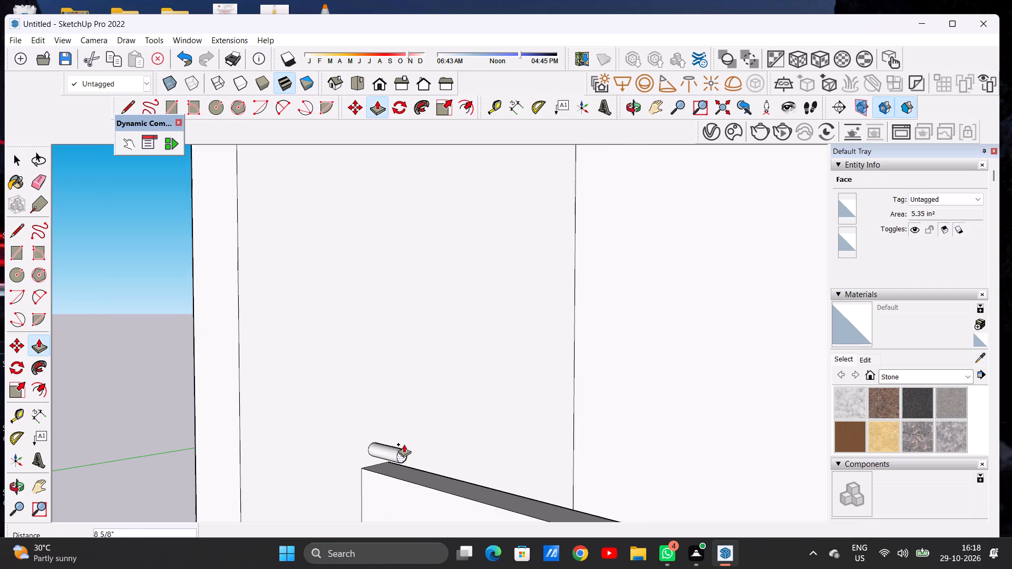
scroll(404, 444, down, 17)
middle_drag(503, 454, 655, 423)
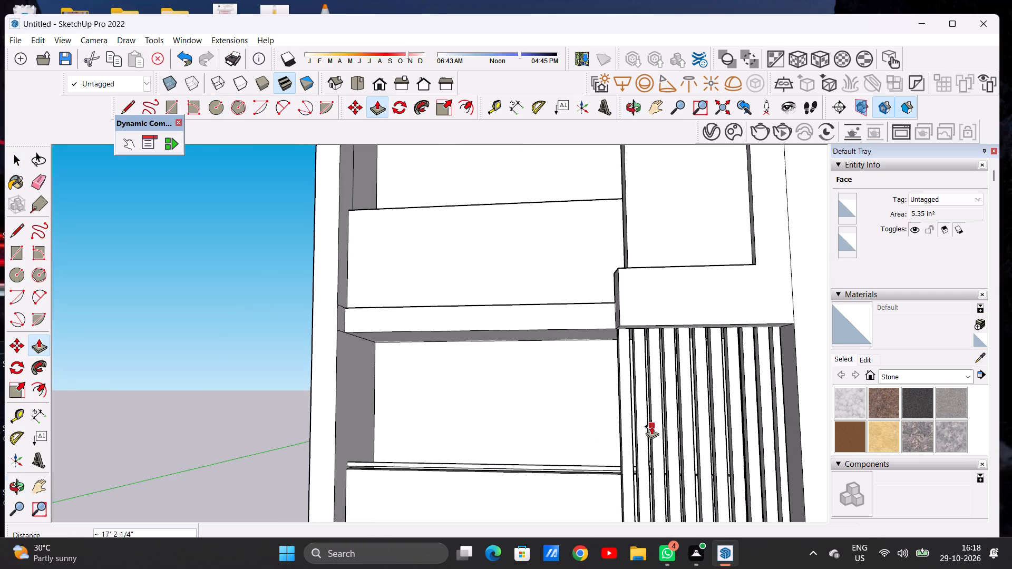
scroll(651, 426, up, 6)
scroll(610, 462, down, 12)
scroll(675, 478, up, 6)
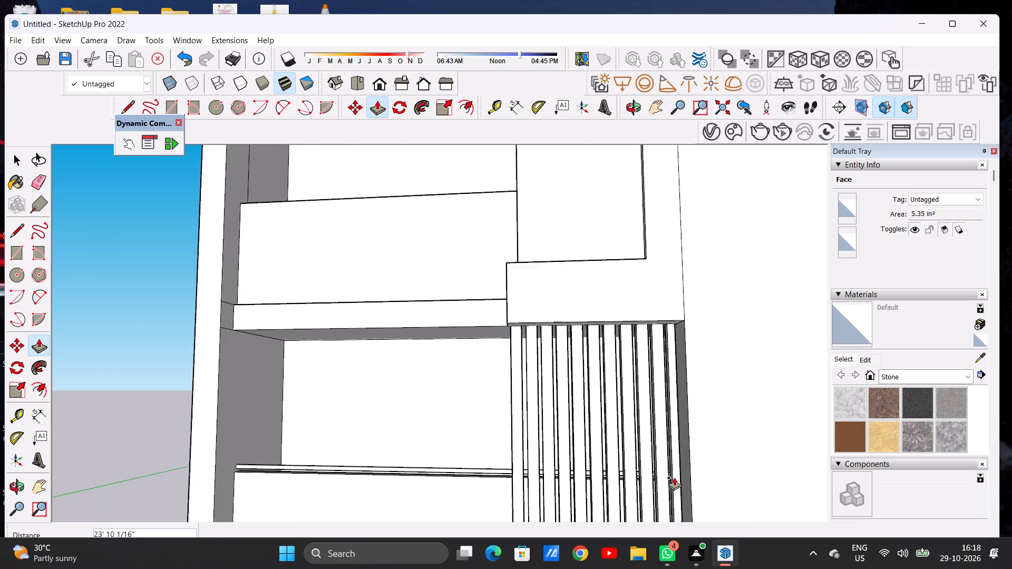
scroll(674, 477, up, 2)
scroll(676, 473, down, 1)
scroll(676, 473, up, 1)
scroll(676, 473, down, 1)
scroll(676, 473, up, 9)
click(697, 446)
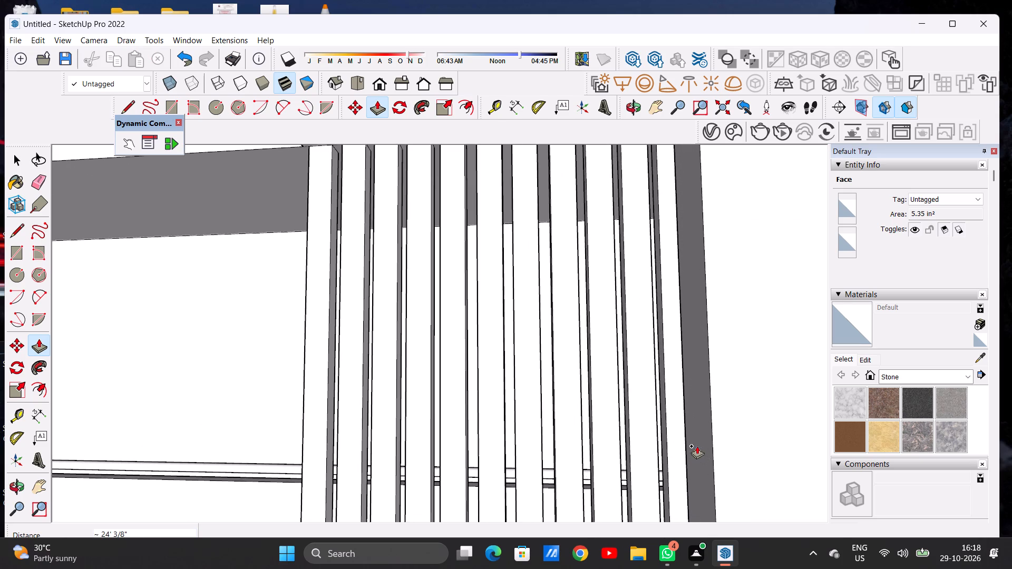
key(space)
Draw a circle of about 2 3/16" radius on the upper opening's side wall, just above the parapet's end.
scroll(628, 475, down, 9)
scroll(565, 468, down, 17)
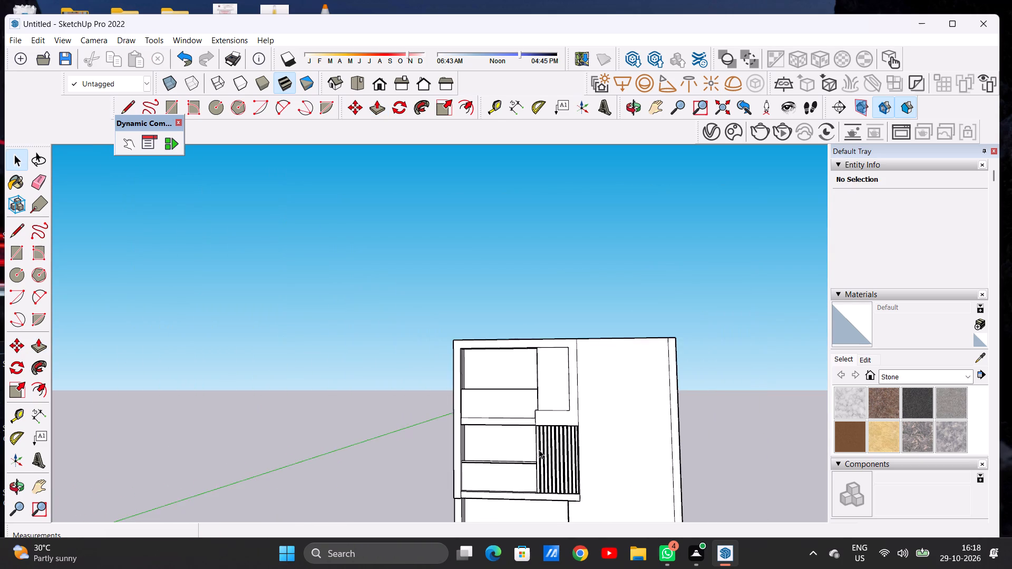
middle_drag(537, 448, 417, 484)
scroll(471, 366, up, 11)
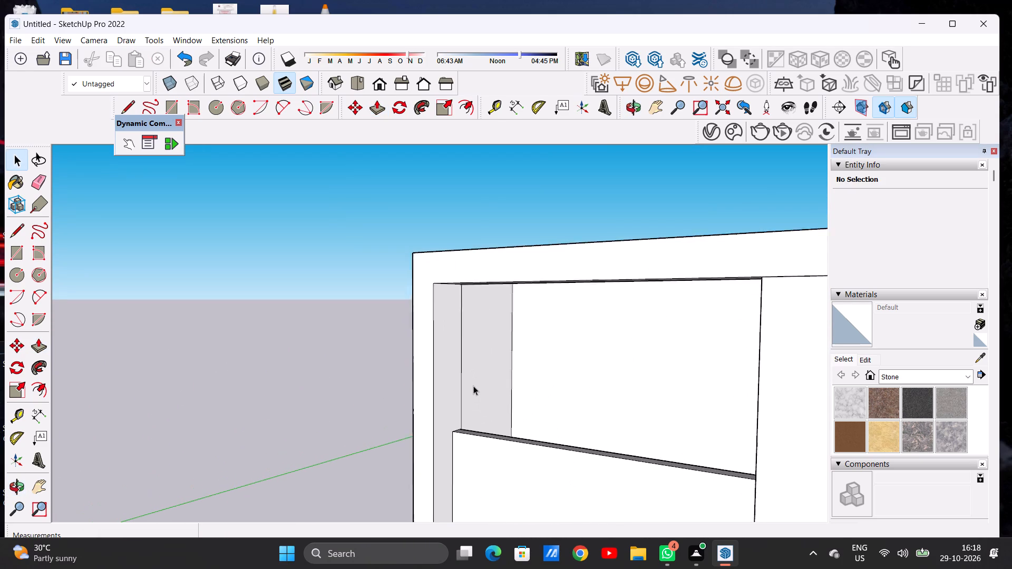
scroll(473, 386, up, 2)
scroll(447, 438, up, 6)
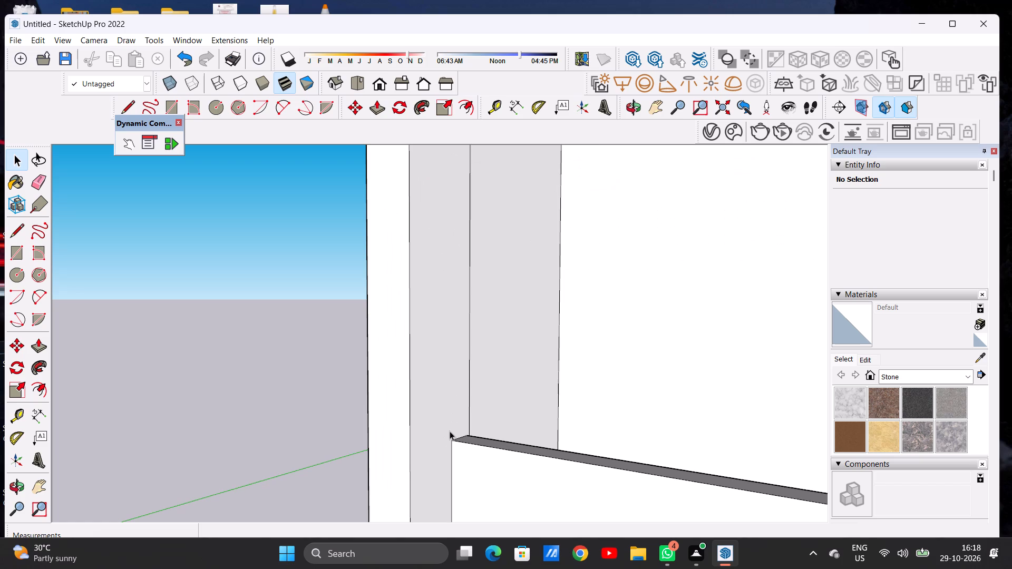
key(c)
middle_drag(483, 424, 449, 422)
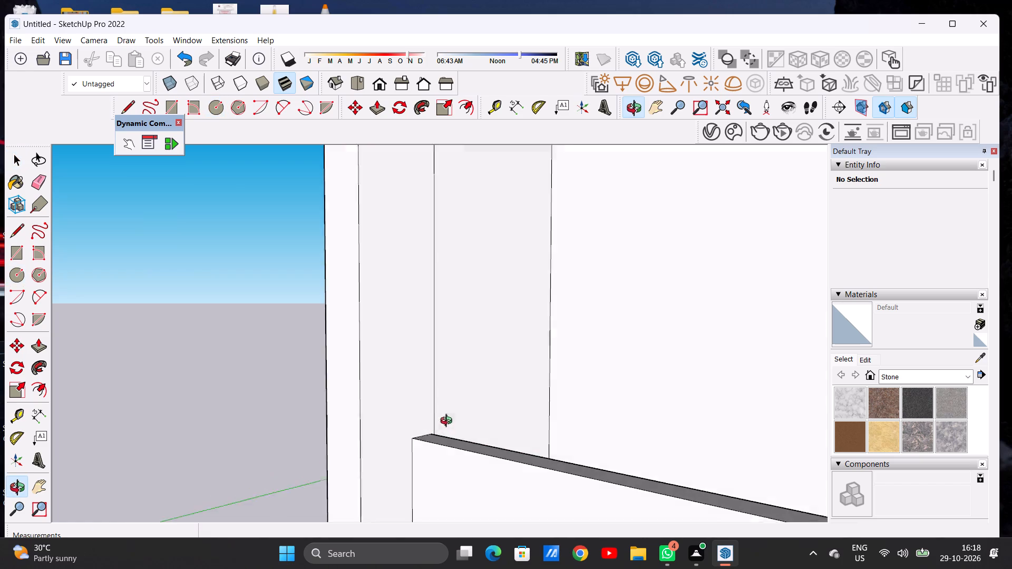
middle_drag(449, 422, 380, 418)
scroll(340, 411, up, 6)
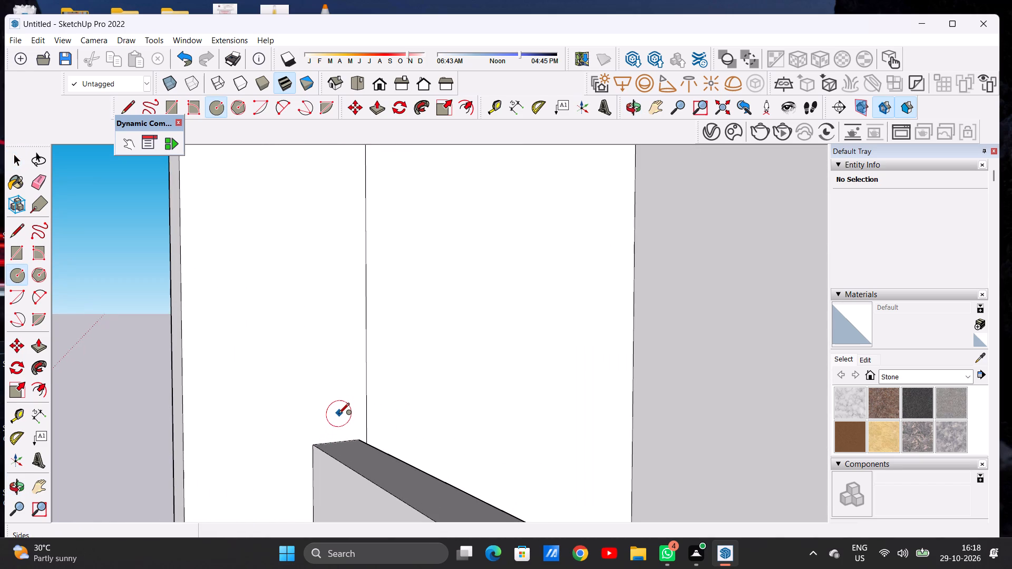
click(336, 420)
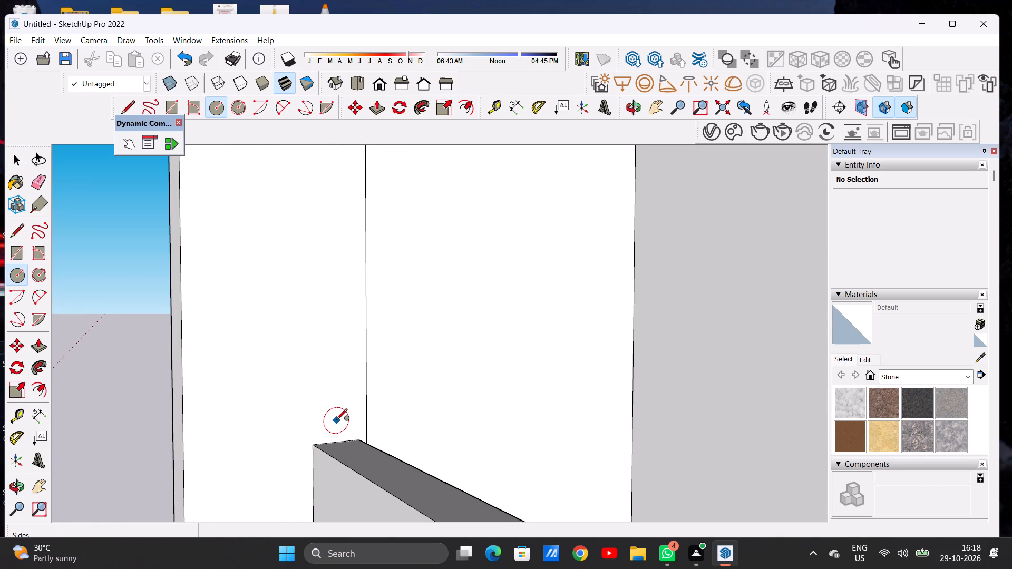
click(338, 409)
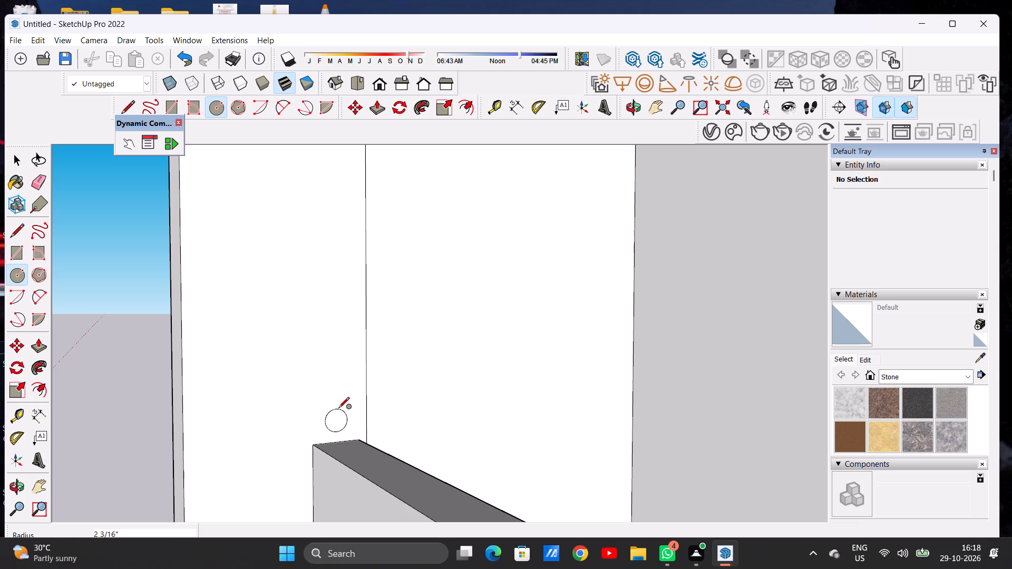
Push/Pull the upper circle about 22' 4 1/8" along the parapet, past the tall panel, forming the upper handrail.
key(p)
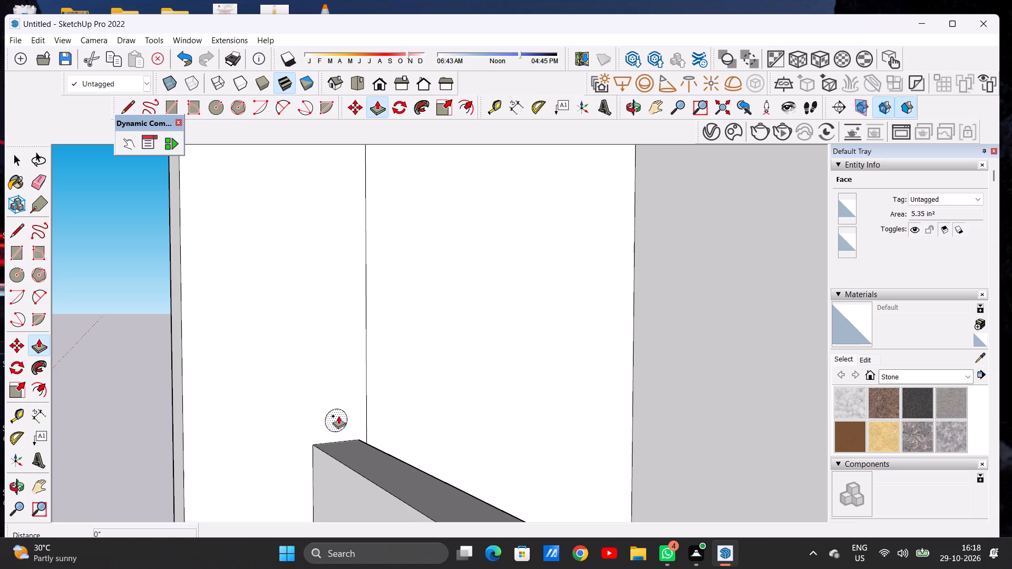
click(338, 416)
scroll(437, 413, down, 6)
scroll(451, 386, up, 1)
scroll(451, 386, down, 14)
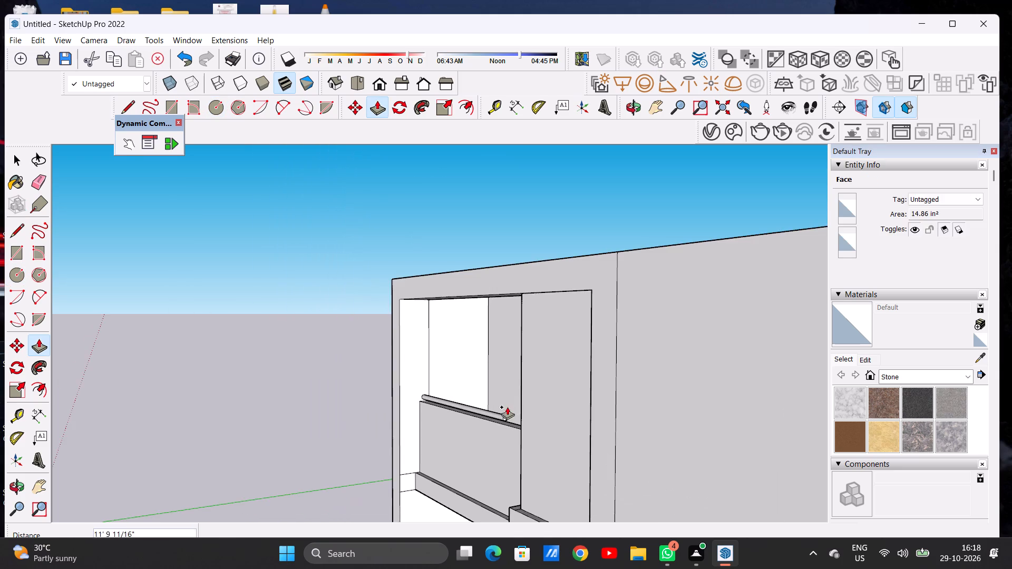
middle_drag(507, 407, 669, 407)
scroll(573, 408, up, 5)
middle_drag(550, 415, 755, 413)
scroll(596, 394, up, 1)
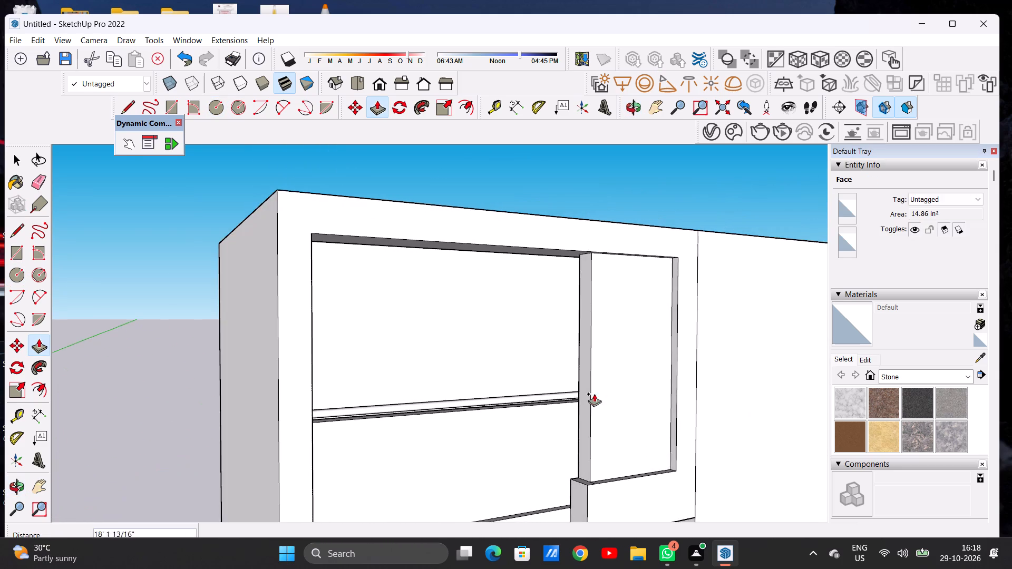
scroll(594, 394, up, 5)
scroll(537, 371, up, 7)
middle_drag(553, 396, 661, 406)
scroll(639, 376, up, 8)
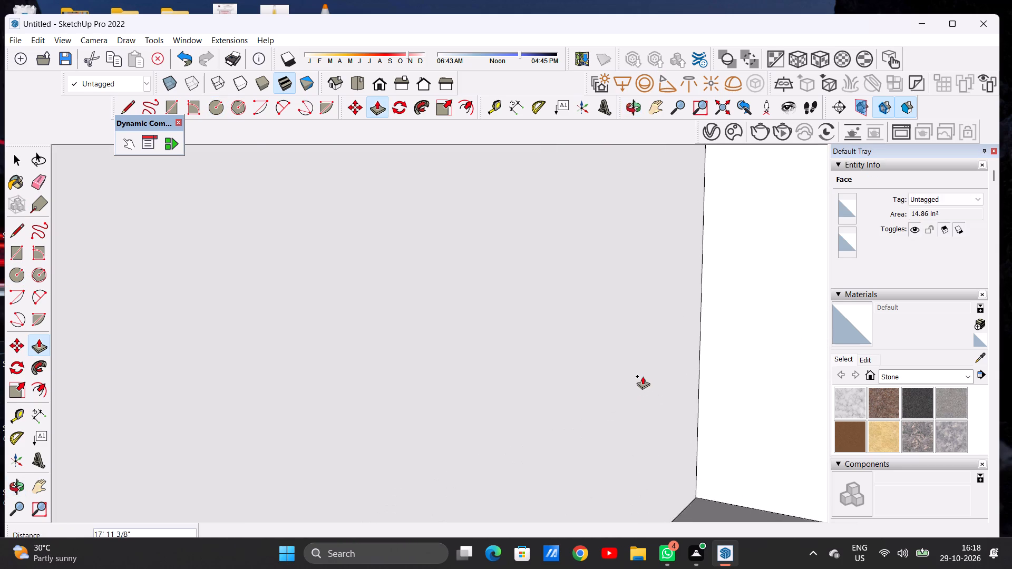
scroll(656, 381, down, 7)
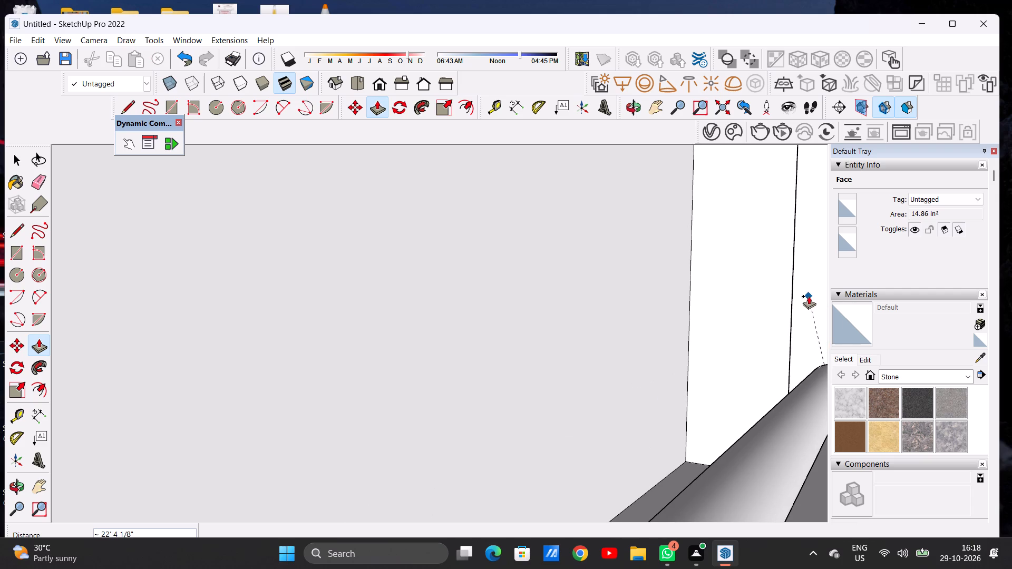
click(809, 296)
key(space)
Return to the standard Front view and examine both handrails above the parapets in relation to the whole facade.
middle_drag(778, 344, 805, 335)
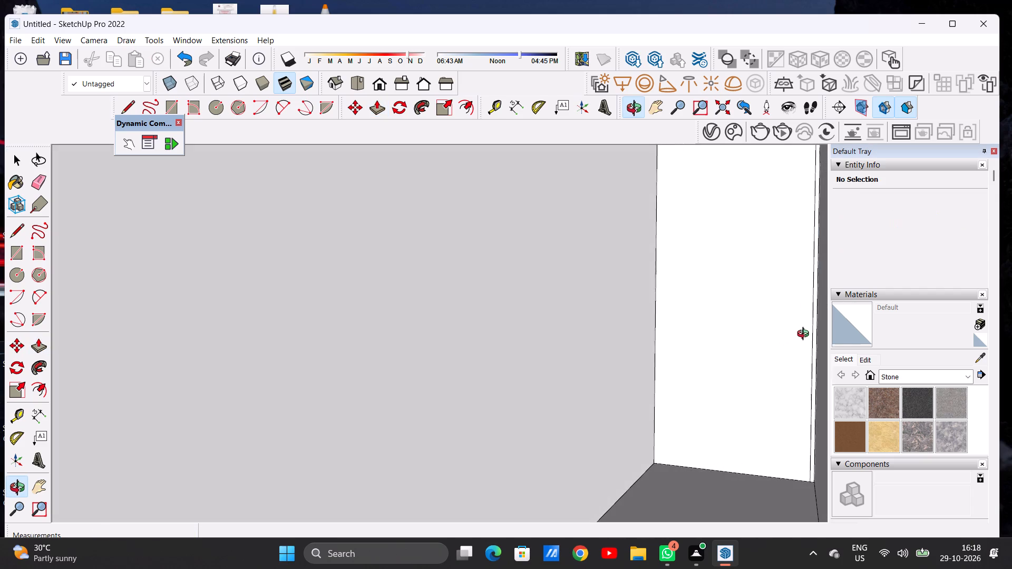
middle_drag(805, 335, 806, 335)
scroll(743, 352, down, 5)
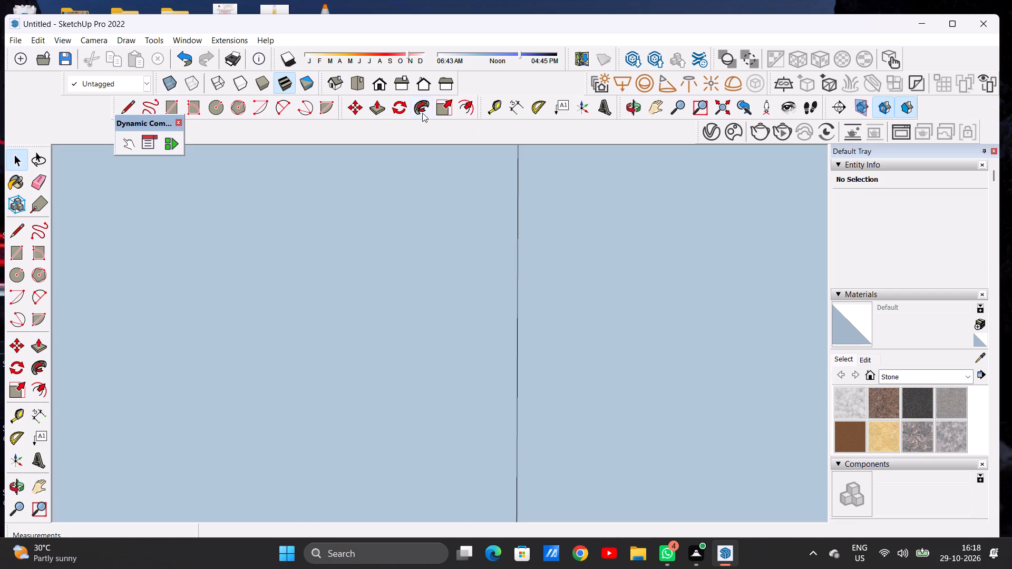
click(382, 77)
scroll(496, 279, down, 4)
scroll(510, 289, up, 1)
scroll(511, 289, down, 6)
scroll(550, 349, up, 2)
scroll(575, 348, down, 7)
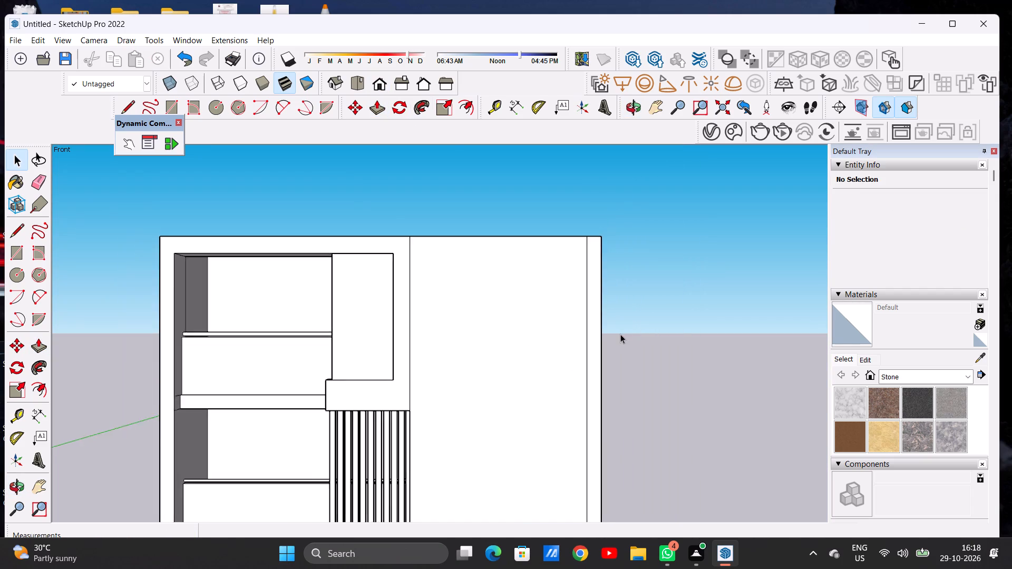
scroll(620, 334, down, 7)
scroll(481, 357, up, 16)
middle_drag(463, 317, 236, 326)
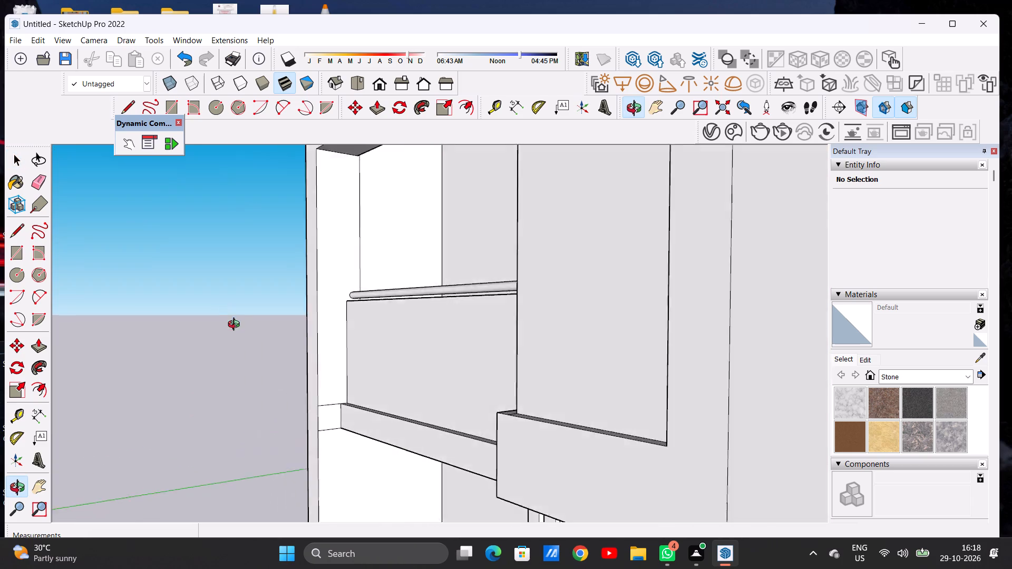
middle_drag(236, 326, 466, 326)
scroll(478, 338, down, 15)
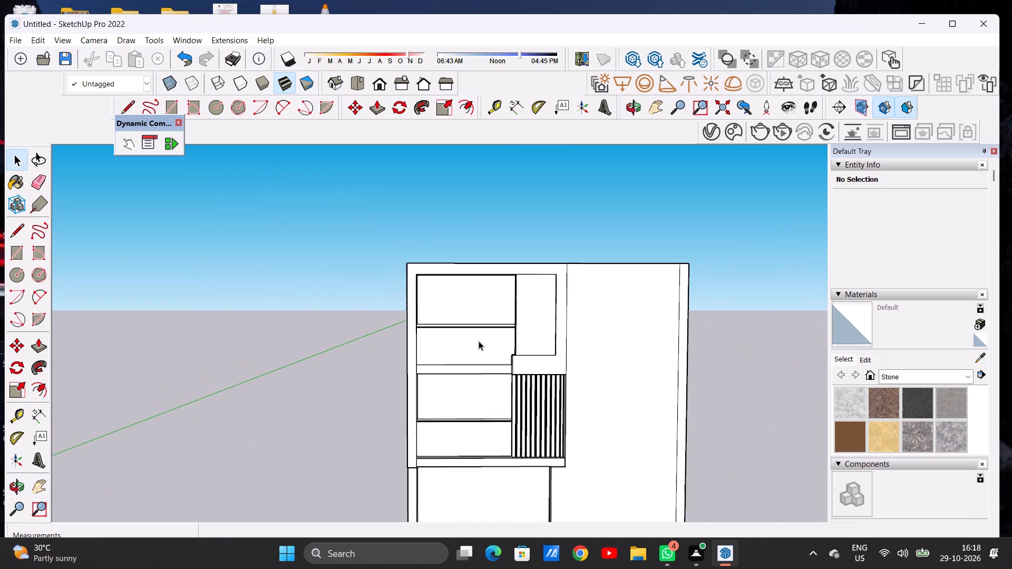
scroll(492, 345, down, 10)
scroll(503, 310, up, 8)
middle_drag(506, 310, 502, 322)
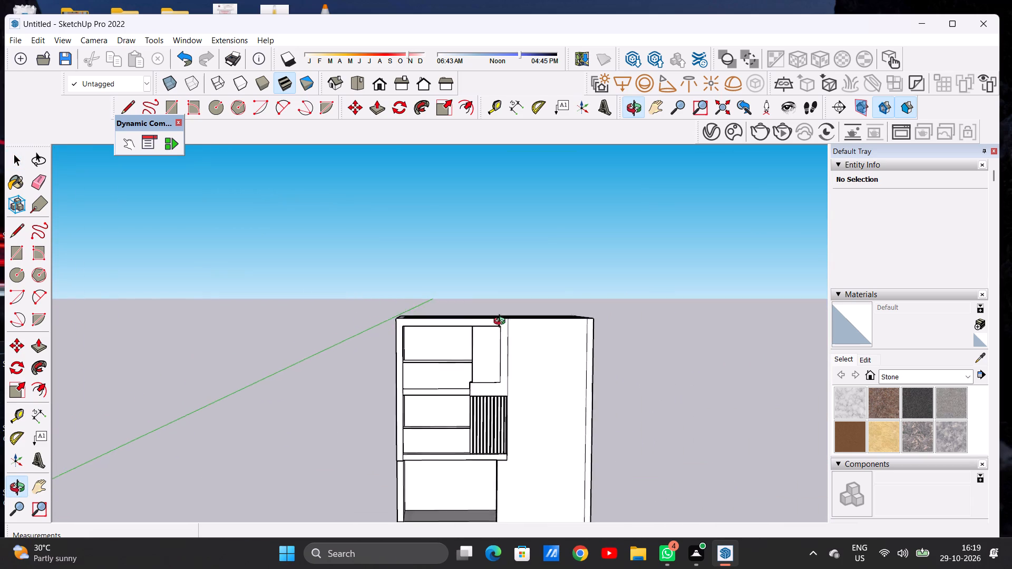
Move the recessed floor face of the rear roof bay up about 16' 4 1/8" to the top of the surrounding walls.
middle_drag(502, 322, 471, 444)
middle_drag(513, 326, 309, 451)
scroll(450, 396, up, 2)
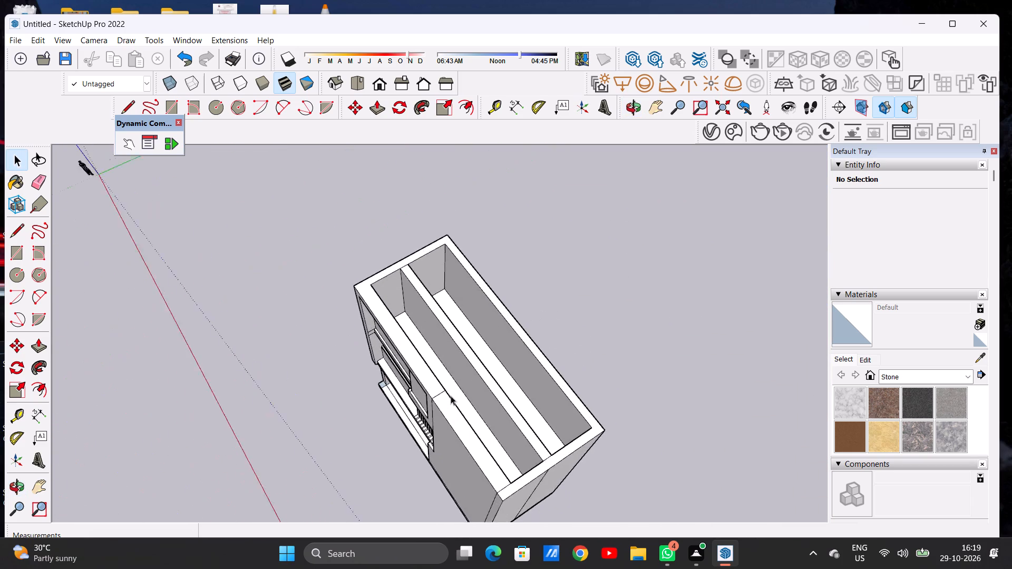
scroll(451, 396, up, 5)
scroll(475, 395, down, 1)
scroll(475, 395, up, 6)
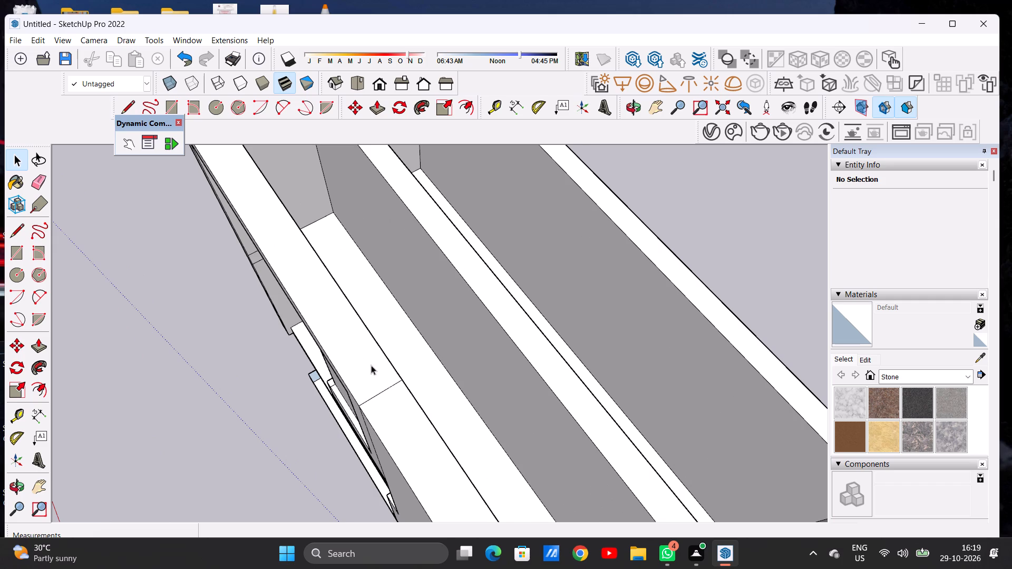
scroll(372, 365, down, 7)
middle_drag(431, 367, 312, 368)
scroll(453, 357, up, 6)
double_click(445, 368)
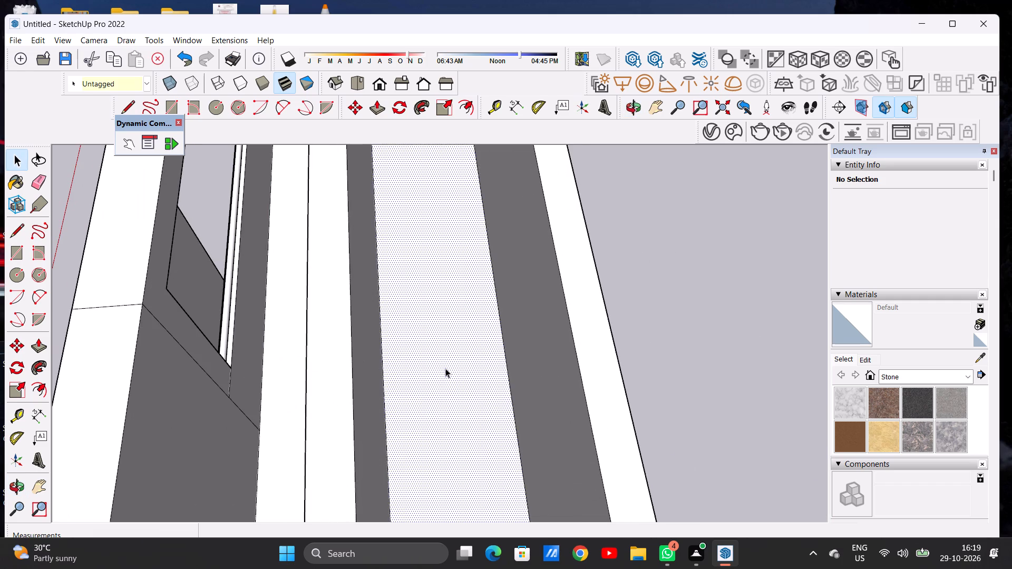
scroll(450, 377, down, 12)
middle_drag(436, 346, 489, 360)
scroll(462, 278, up, 2)
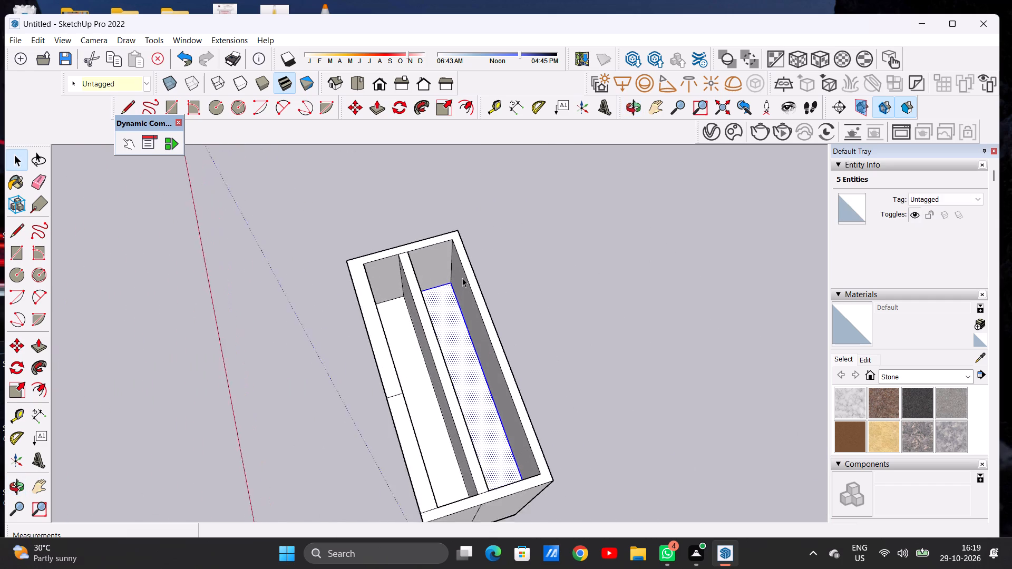
scroll(462, 278, up, 3)
key(m)
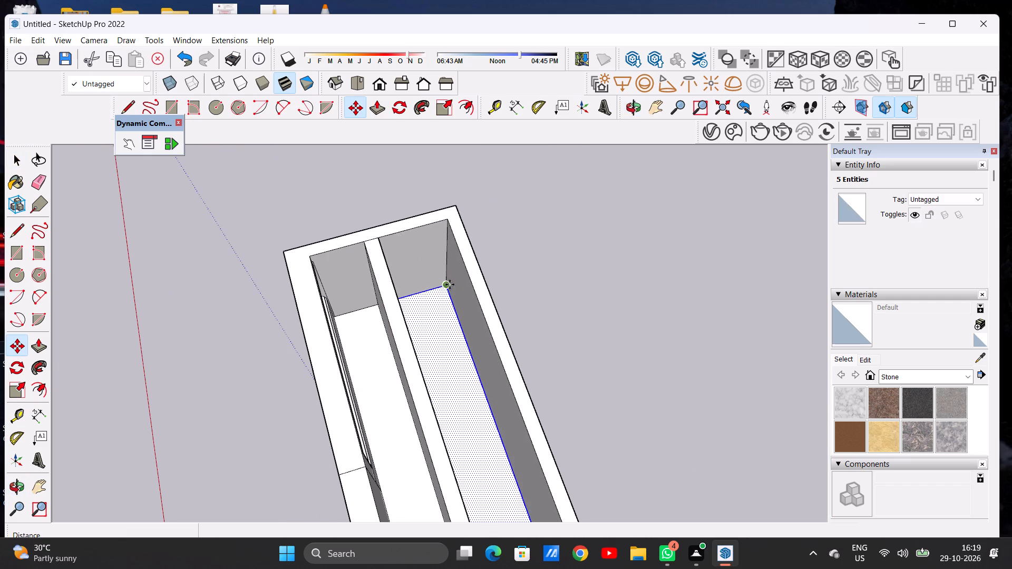
click(450, 284)
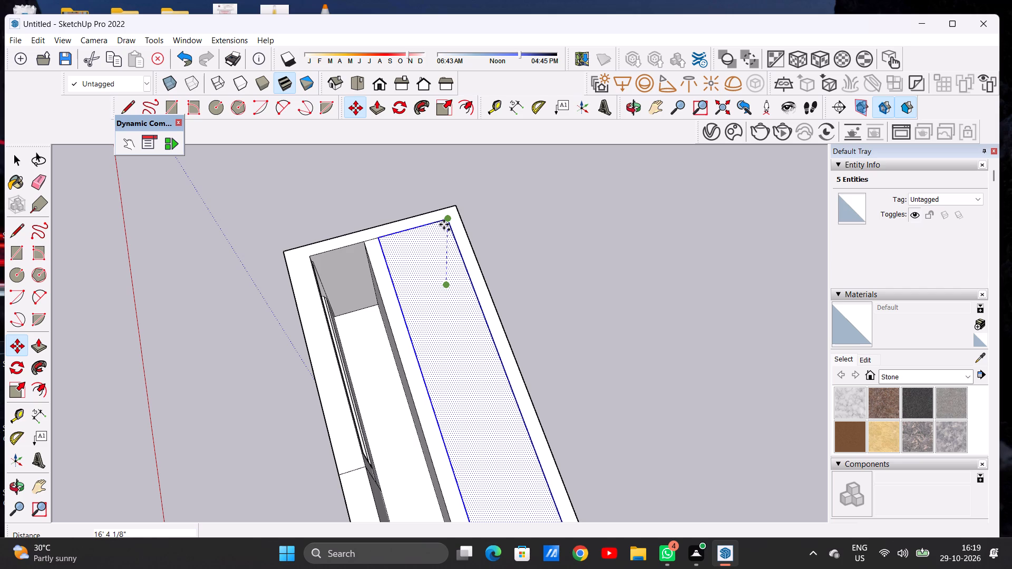
click(444, 224)
key(space)
scroll(498, 285, down, 13)
middle_drag(492, 355, 496, 349)
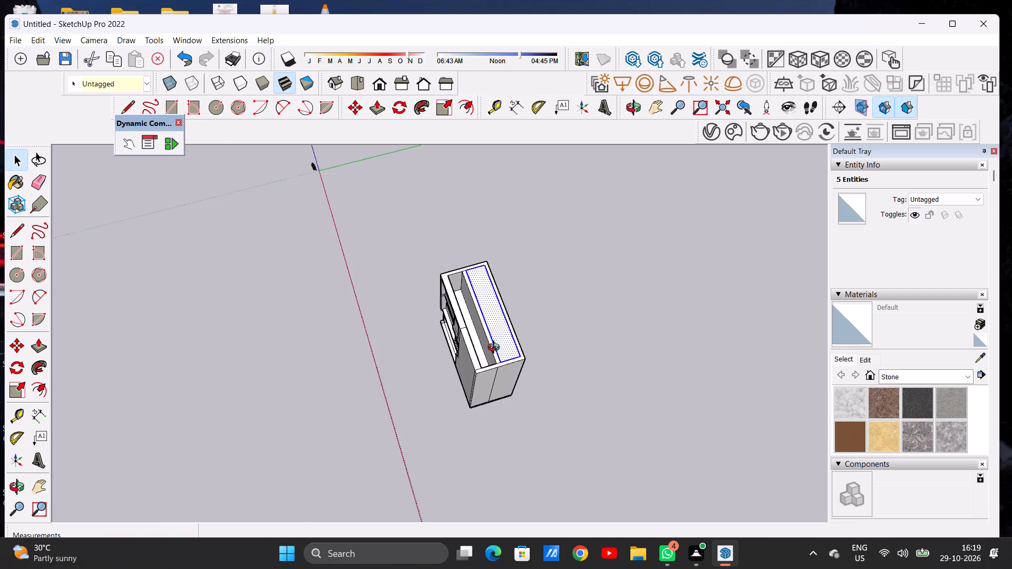
middle_drag(496, 349, 512, 236)
click(588, 274)
Push/Pull the rear bay's top face up about 1' 3 3/8" above the walls to form a roof slab.
scroll(469, 297, up, 6)
middle_drag(483, 333, 485, 300)
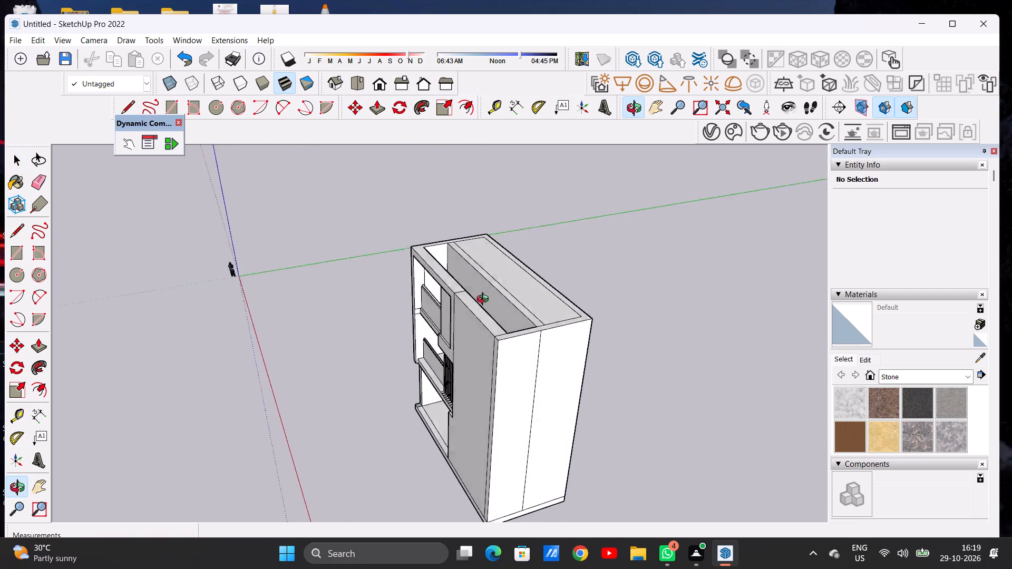
middle_drag(485, 300, 482, 268)
scroll(529, 270, up, 7)
key(p)
scroll(548, 305, up, 6)
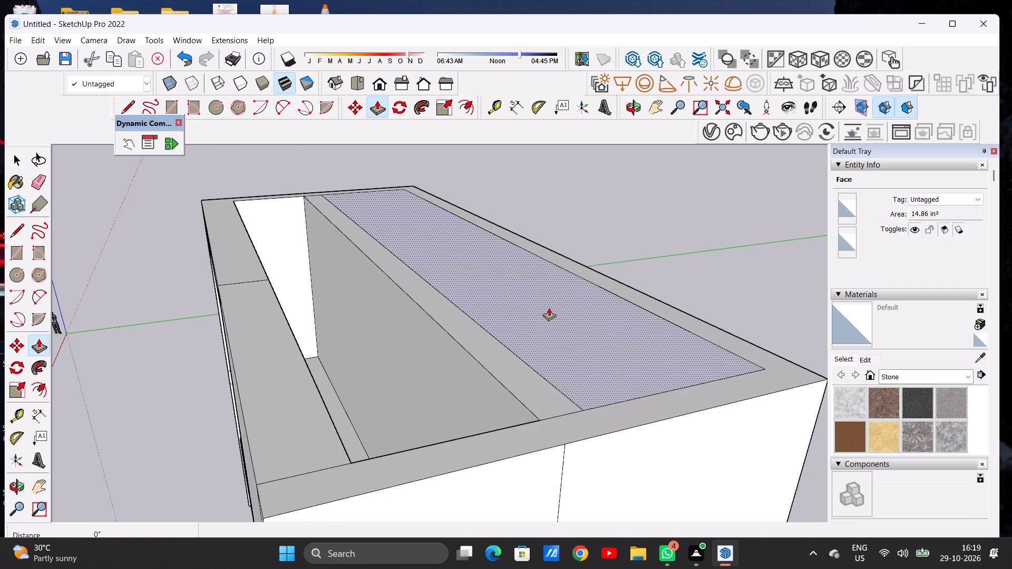
click(549, 308)
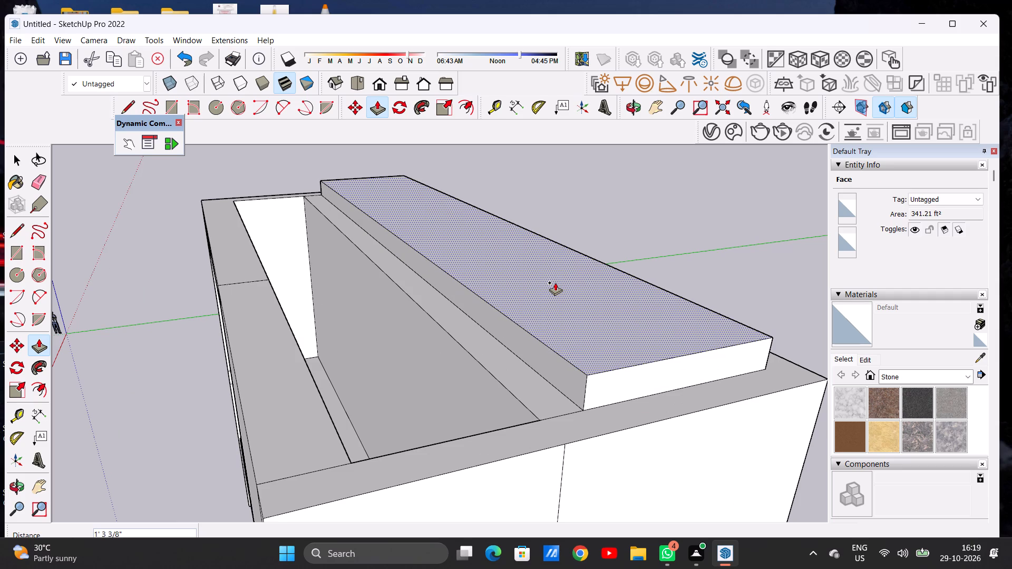
click(555, 282)
key(space)
Push/Pull the roof slab's front side about 7' 9 15/16" across the open front bay to the front wall's inner edge.
key(p)
scroll(556, 383, up, 5)
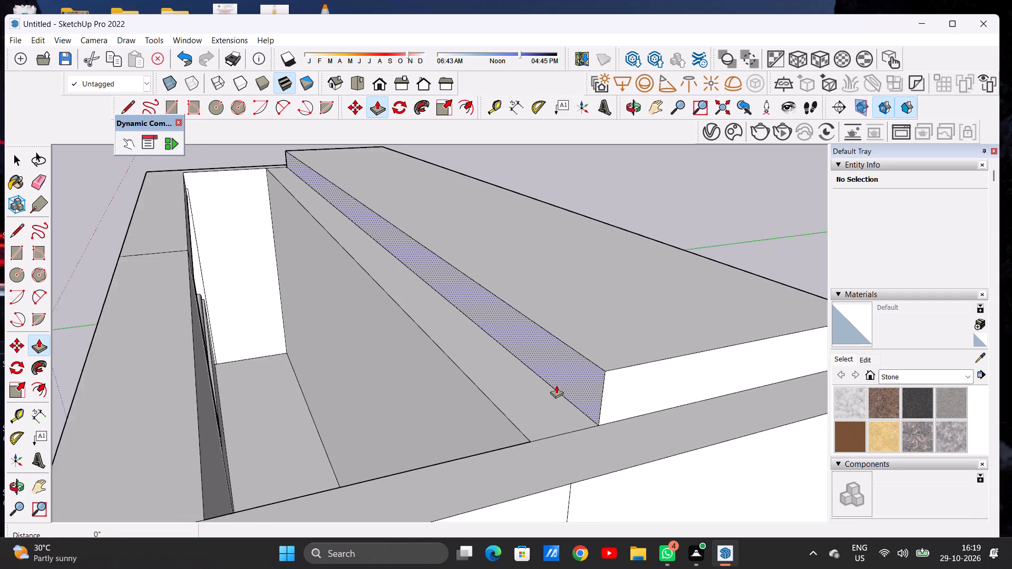
click(577, 376)
scroll(531, 319, down, 2)
scroll(531, 319, up, 2)
scroll(532, 317, down, 8)
scroll(412, 386, up, 7)
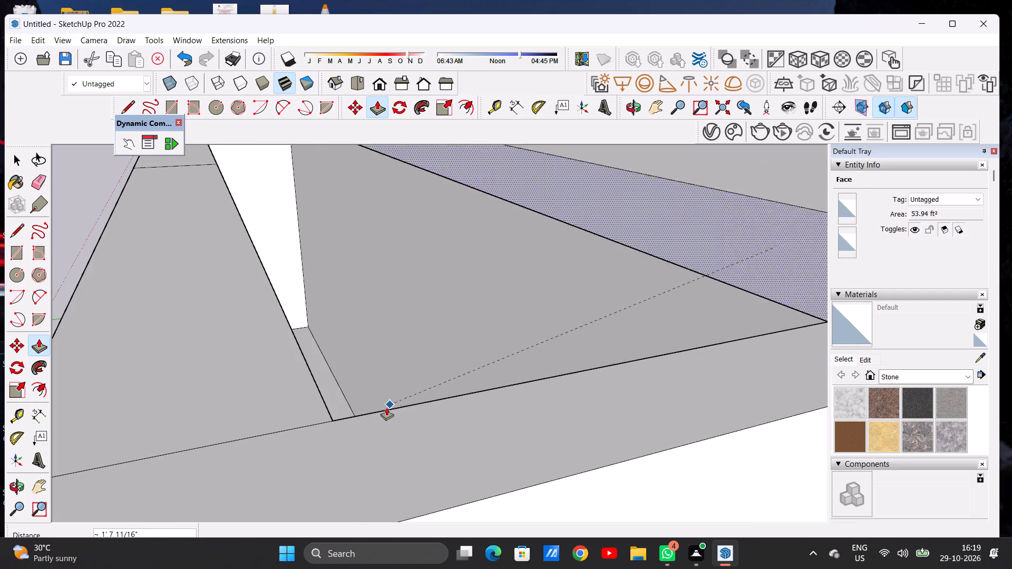
click(332, 421)
scroll(450, 397, down, 10)
scroll(473, 393, up, 1)
scroll(475, 393, down, 2)
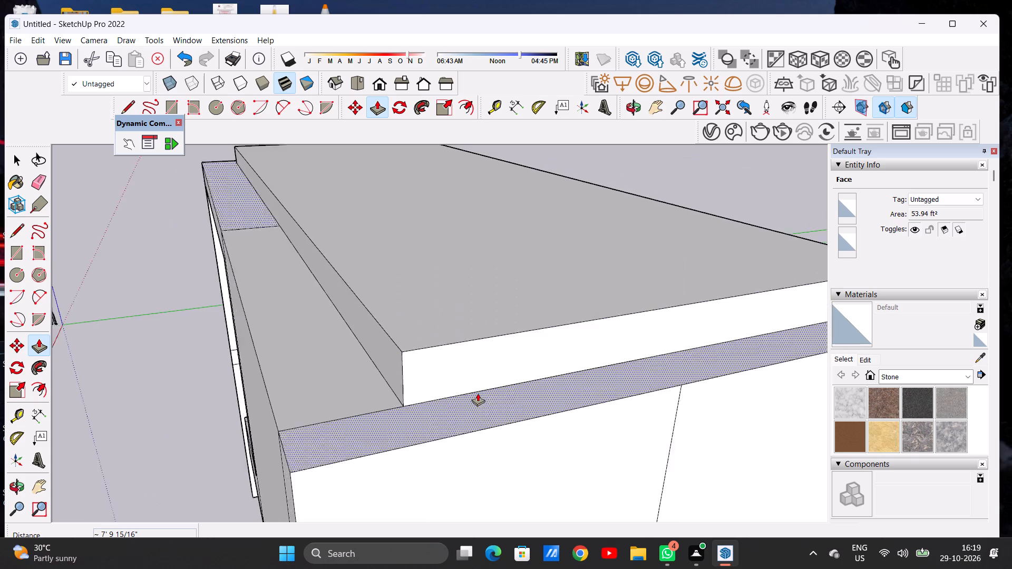
scroll(478, 393, down, 16)
middle_drag(430, 370, 635, 299)
key(space)
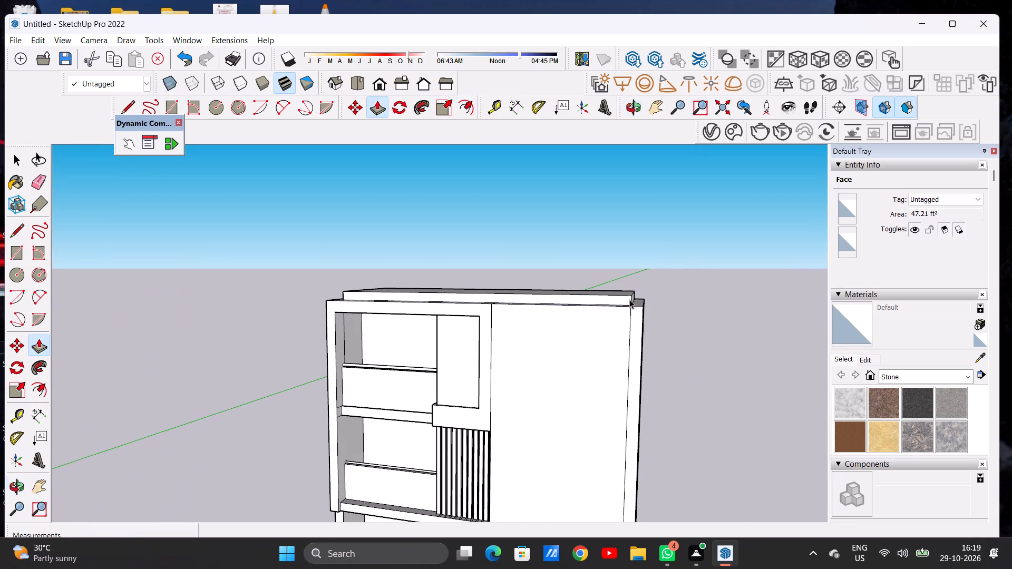
Examine the extended roof slab in relation to the front facade and side walls from several angles.
middle_drag(401, 311, 641, 325)
middle_drag(637, 325, 517, 455)
scroll(334, 332, up, 2)
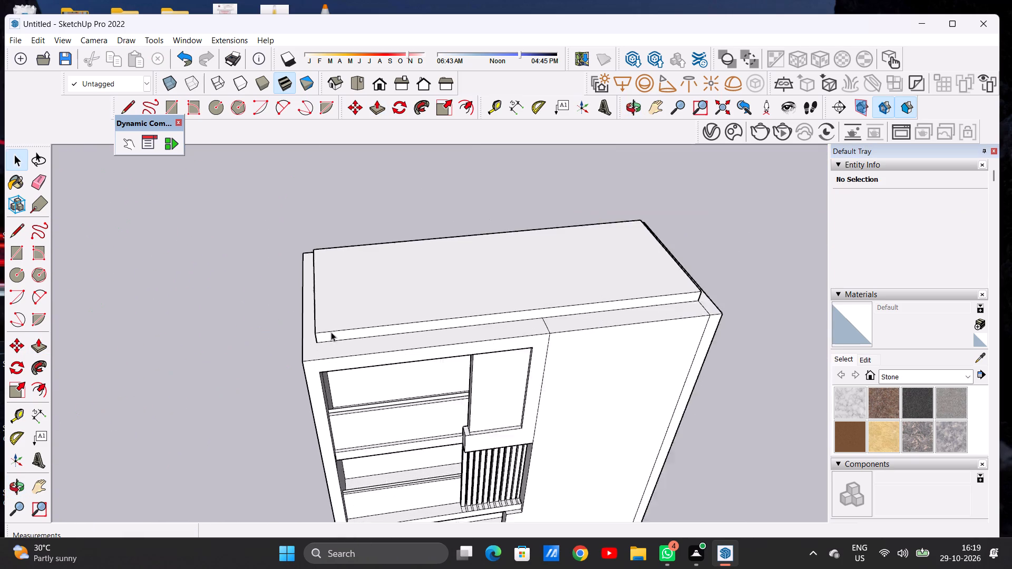
scroll(331, 332, up, 4)
middle_drag(292, 327, 273, 293)
scroll(343, 311, down, 8)
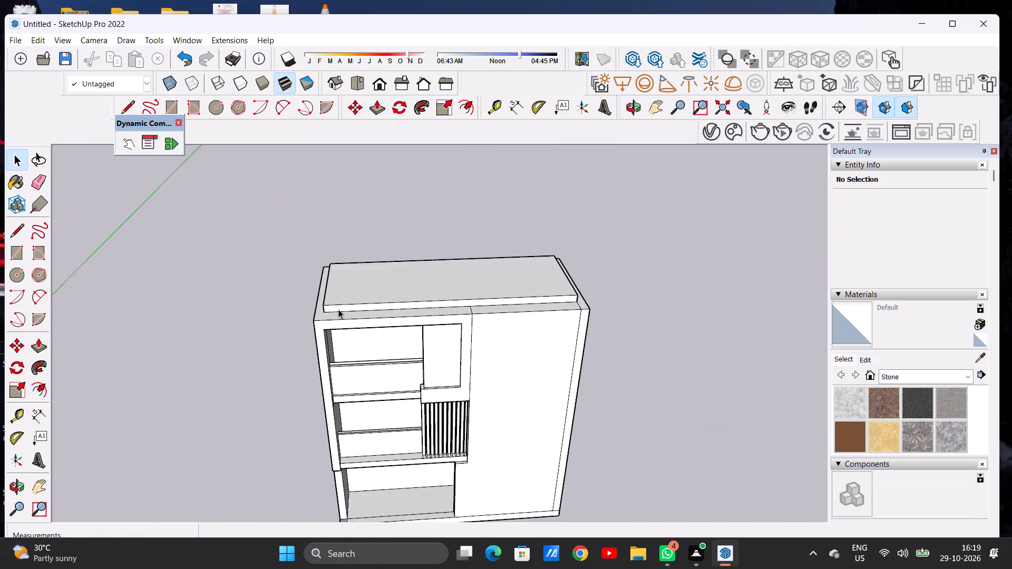
scroll(338, 309, down, 7)
scroll(374, 317, up, 1)
scroll(378, 318, down, 1)
middle_drag(420, 358, 418, 240)
scroll(493, 375, down, 4)
middle_drag(479, 399, 469, 381)
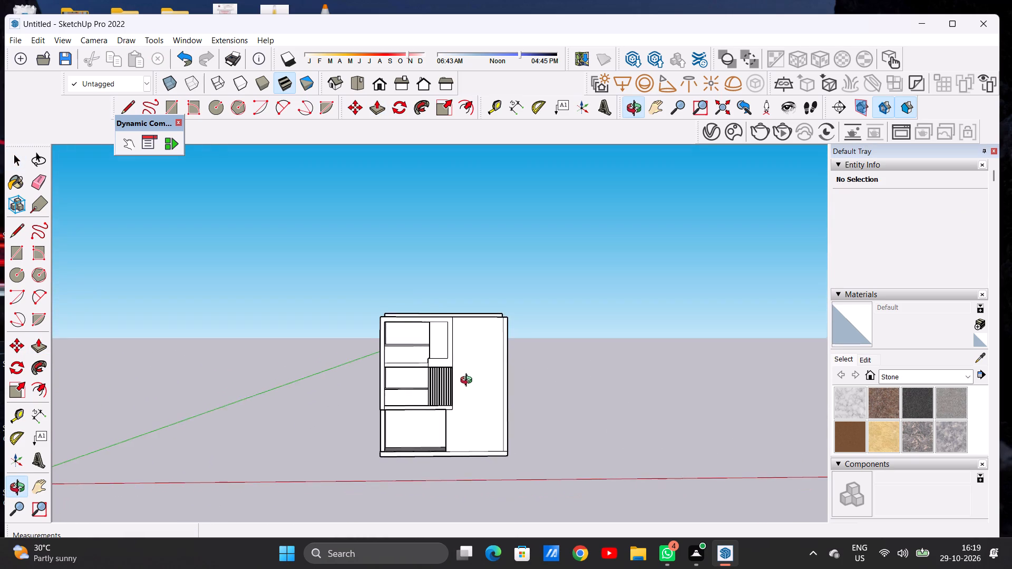
middle_drag(469, 381, 471, 384)
scroll(455, 322, up, 8)
scroll(561, 330, down, 6)
middle_drag(532, 312, 510, 350)
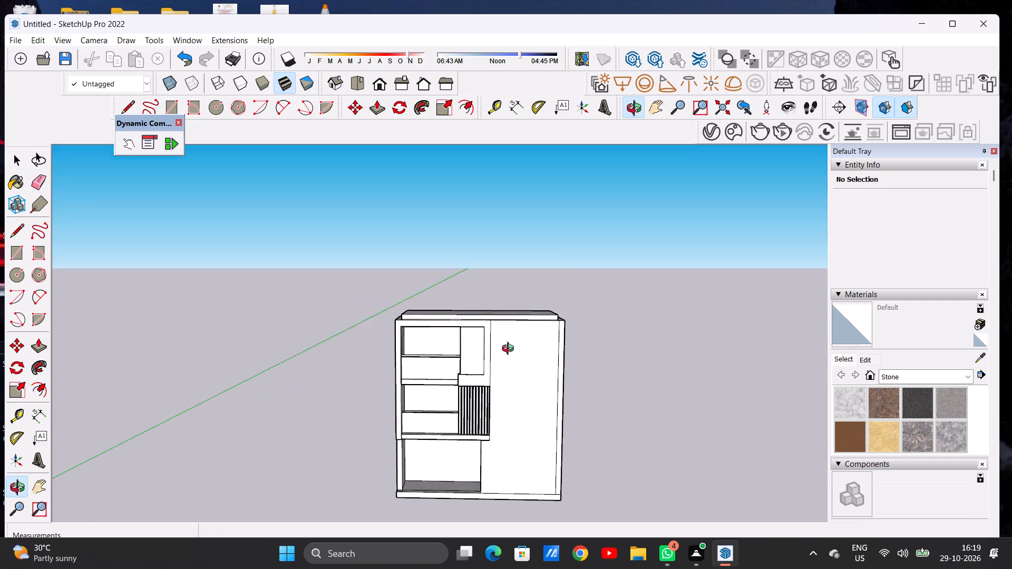
middle_drag(510, 350, 498, 425)
scroll(531, 329, up, 3)
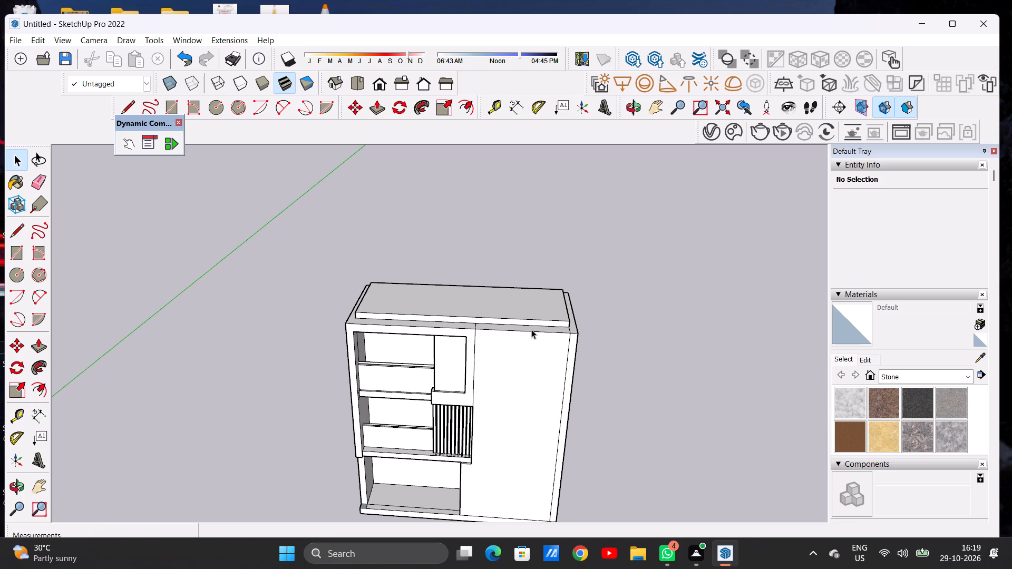
scroll(531, 329, down, 2)
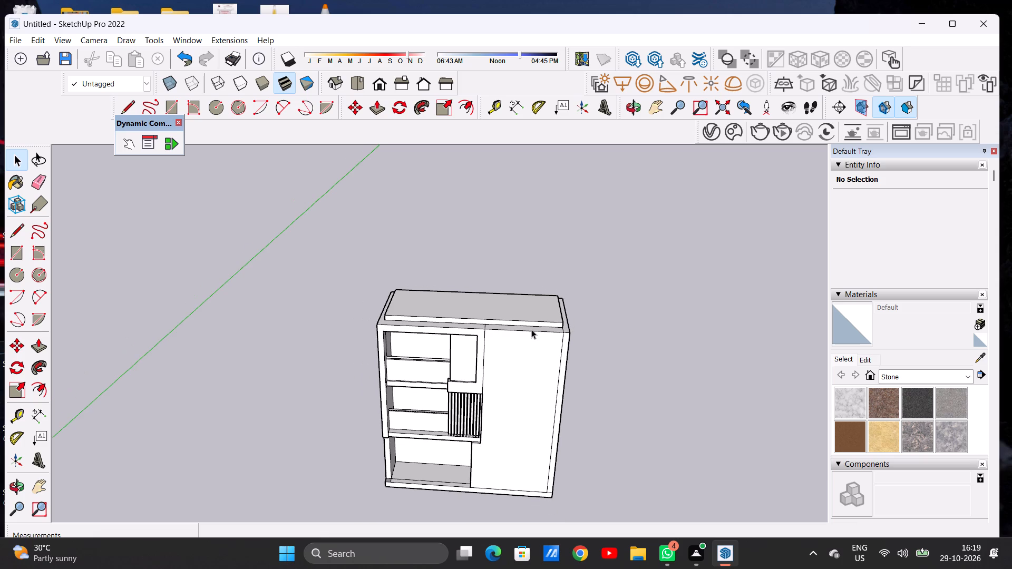
middle_drag(505, 302, 497, 366)
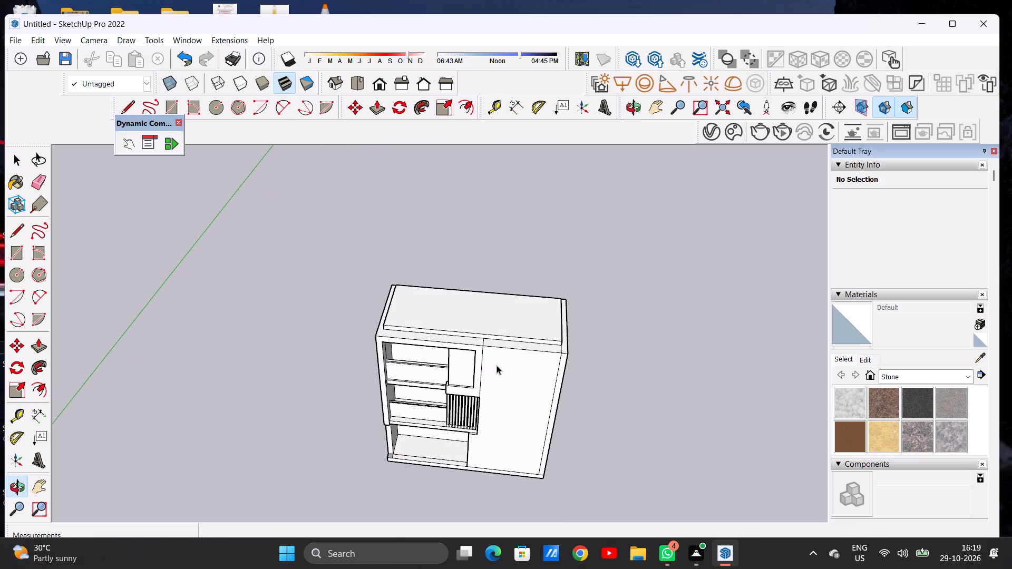
scroll(474, 349, up, 6)
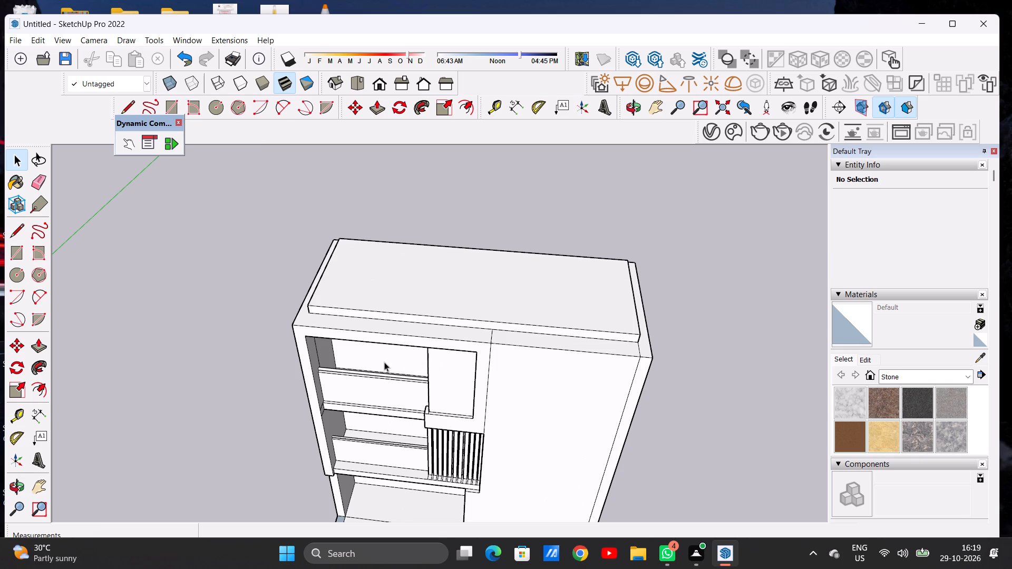
middle_drag(517, 329, 410, 338)
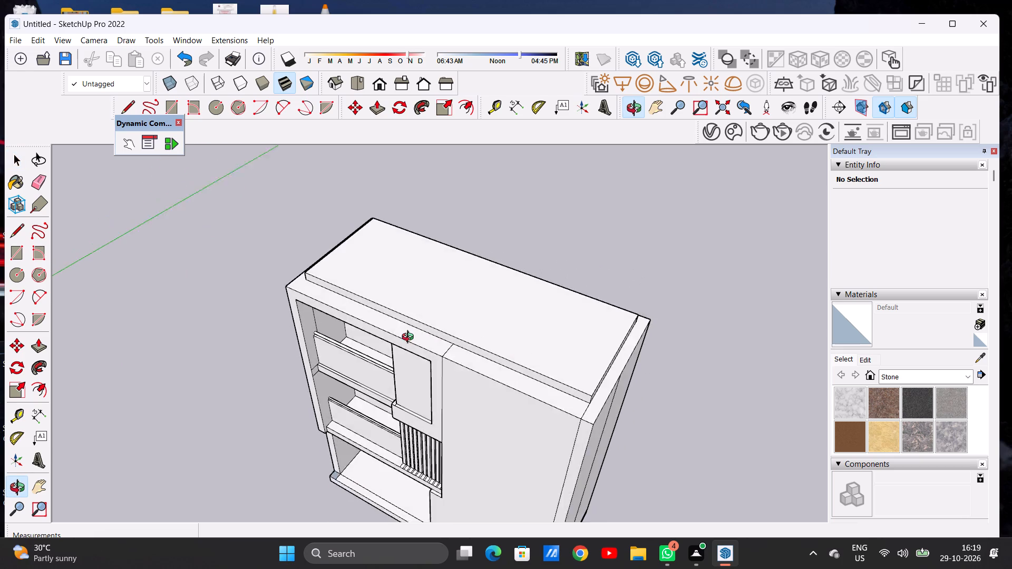
middle_drag(410, 338, 371, 338)
scroll(582, 331, down, 2)
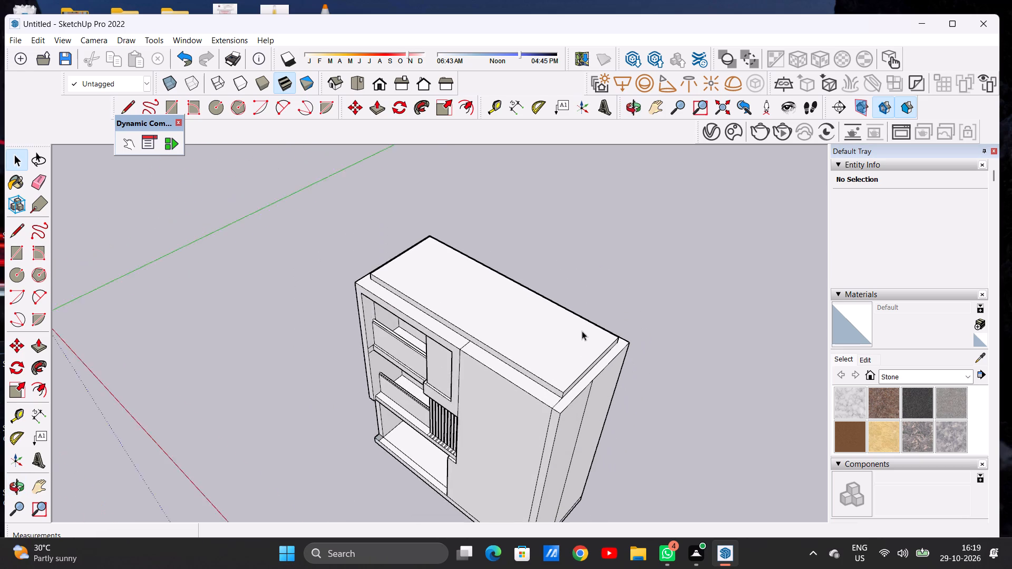
scroll(582, 331, down, 3)
middle_drag(555, 388, 552, 341)
scroll(553, 351, up, 6)
scroll(554, 353, down, 1)
Push/Pull the top of the plain front wall section beside the balconies up level with the roof slab's top.
key(p)
scroll(570, 365, up, 4)
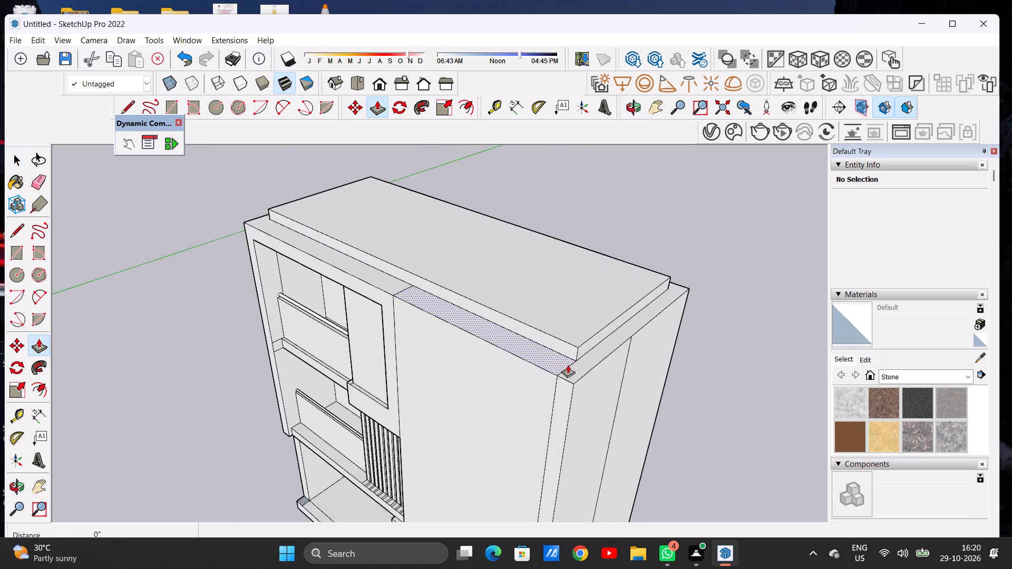
click(557, 357)
click(586, 340)
key(space)
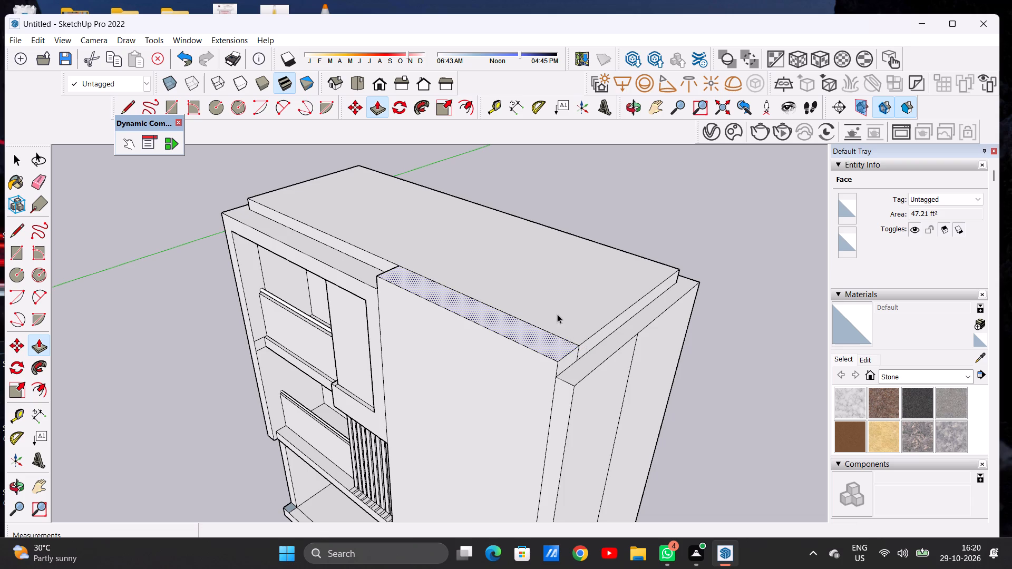
Draw a line about 15' 11 3/16" long across the roof slab, from the raised wall section's inner corner to the rear edge.
middle_drag(552, 272, 450, 332)
key(l)
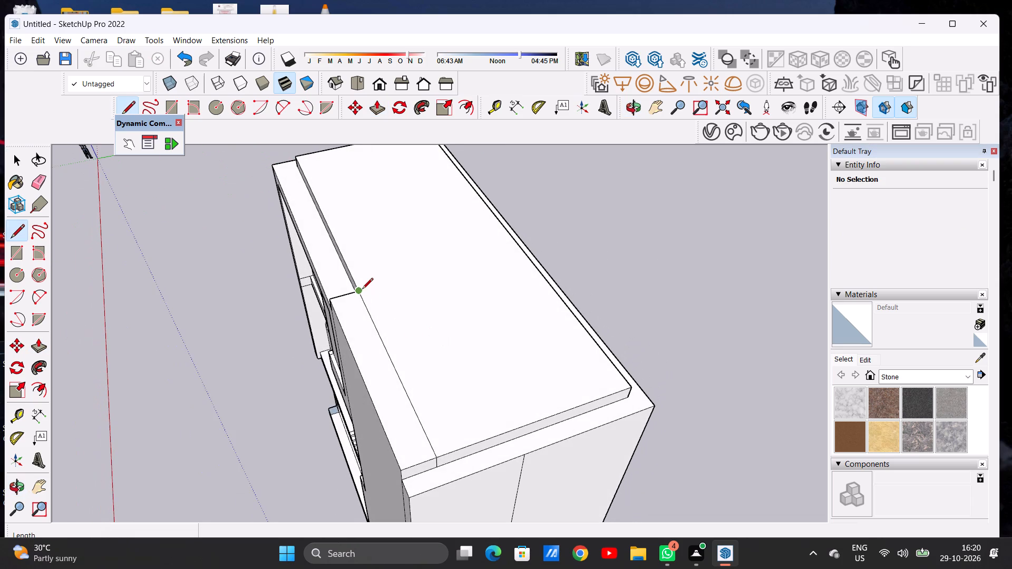
click(362, 290)
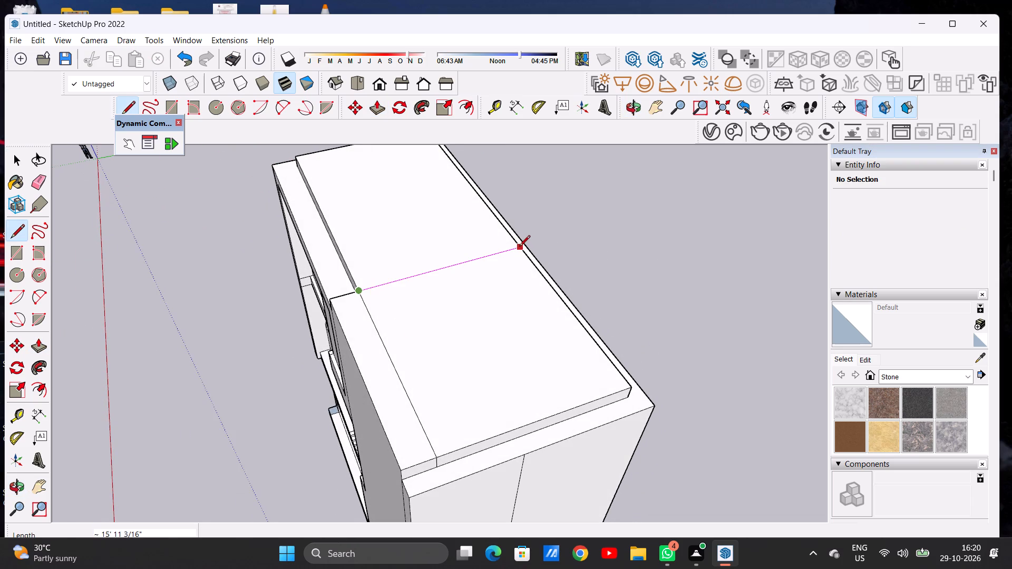
click(522, 251)
key(space)
Examine the divided roof slab and the raised wall section in relation to the whole front facade.
scroll(483, 312, down, 1)
scroll(484, 317, up, 1)
scroll(485, 318, down, 6)
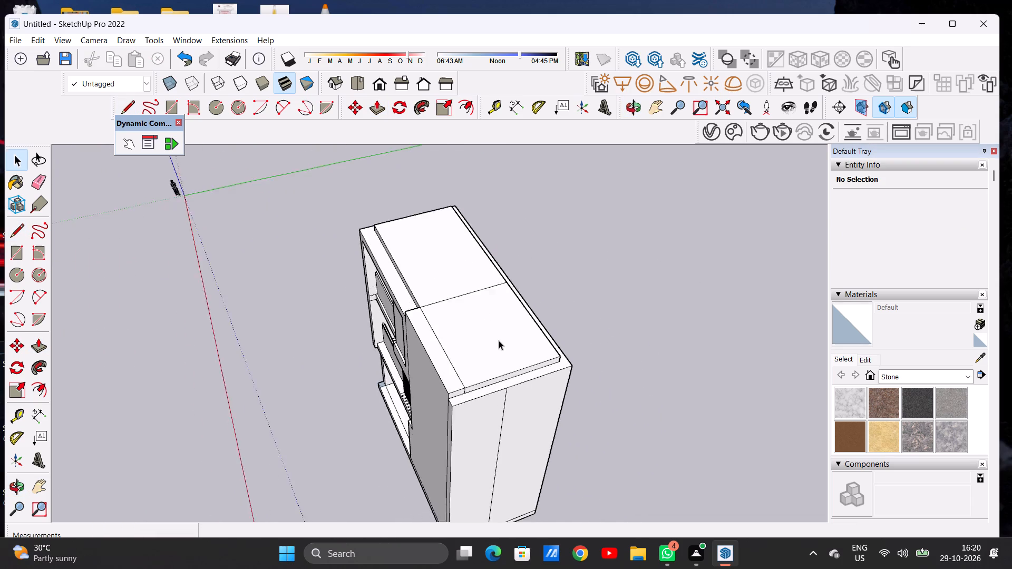
scroll(499, 340, down, 8)
middle_drag(431, 366, 670, 220)
middle_drag(602, 230, 624, 238)
middle_drag(528, 297, 561, 300)
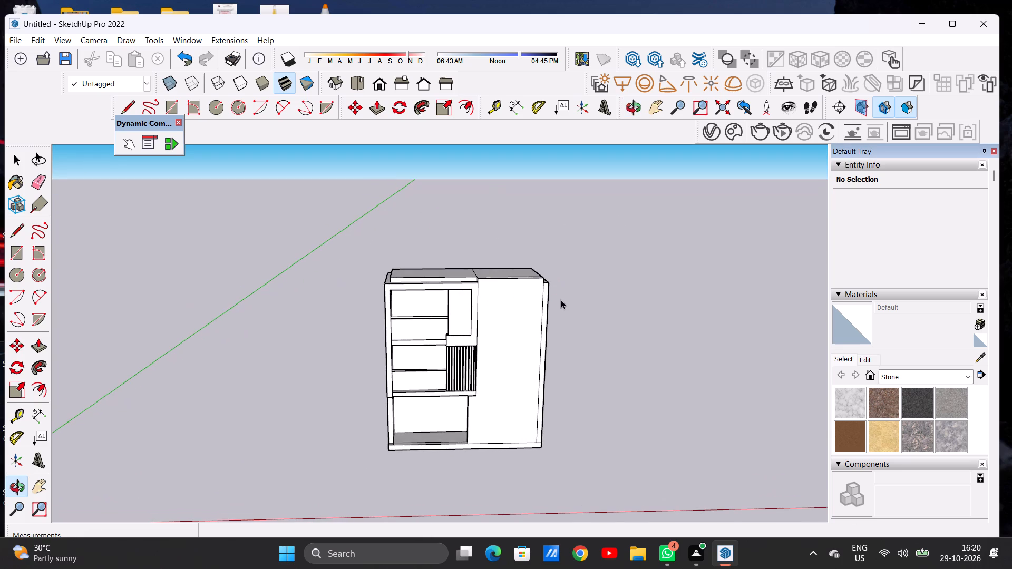
middle_drag(561, 300, 561, 299)
scroll(535, 315, down, 5)
middle_drag(504, 318, 479, 271)
scroll(540, 279, up, 4)
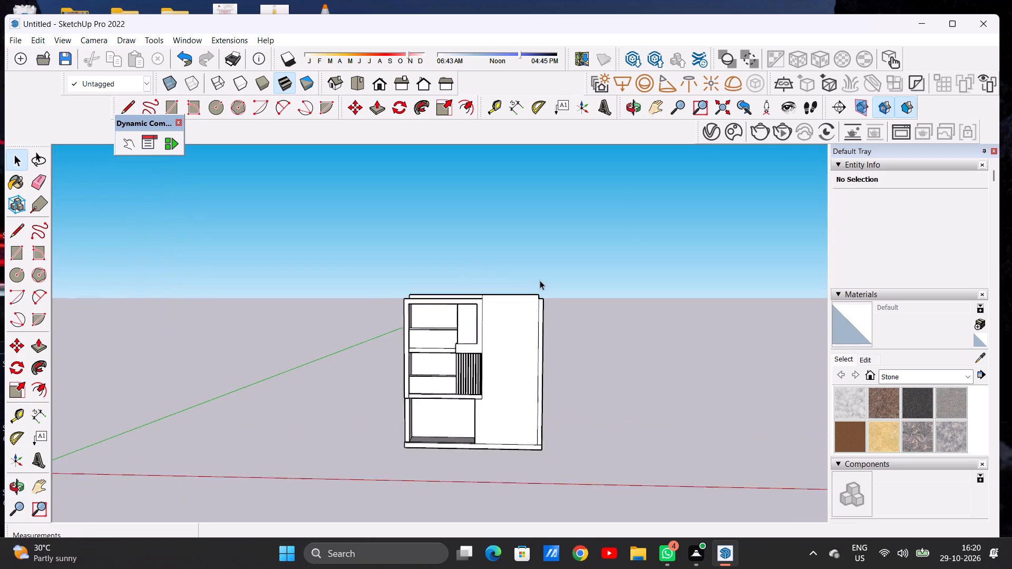
Push/Pull the roof slab portion behind the balcony side of the facade down about 5 1/4".
scroll(540, 280, up, 3)
middle_drag(493, 299, 490, 393)
scroll(440, 309, up, 4)
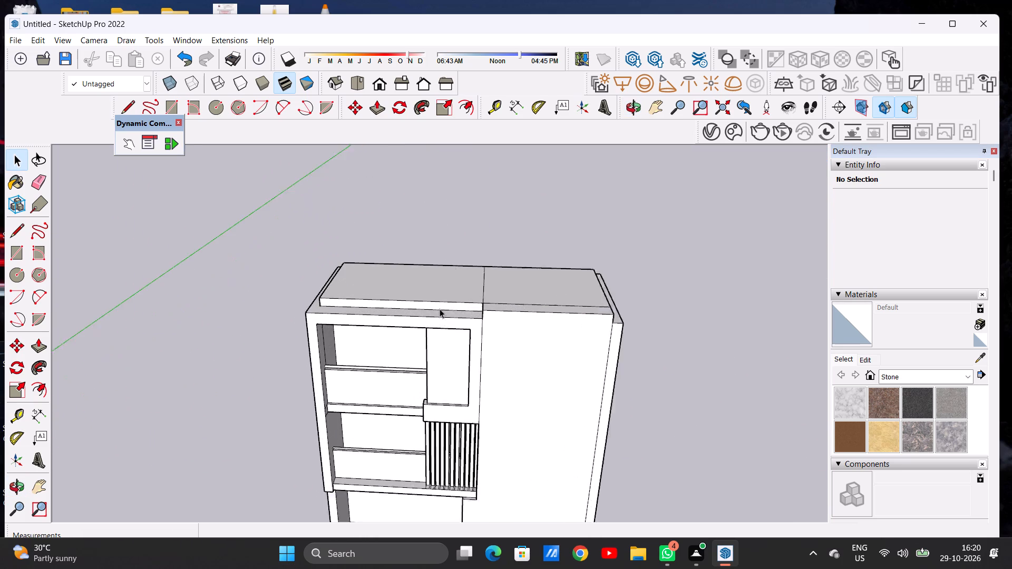
scroll(440, 309, up, 3)
key(p)
click(446, 275)
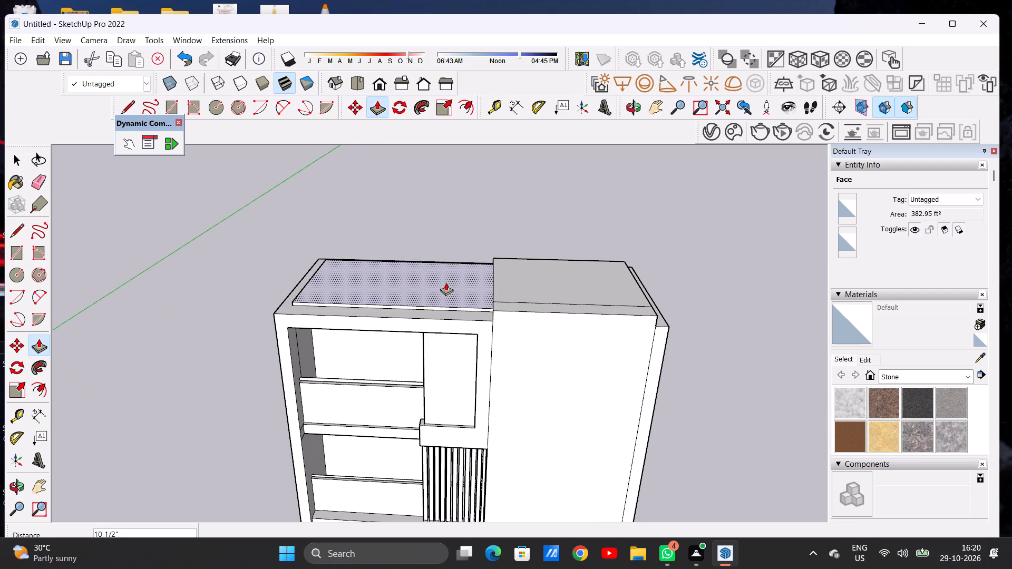
click(448, 278)
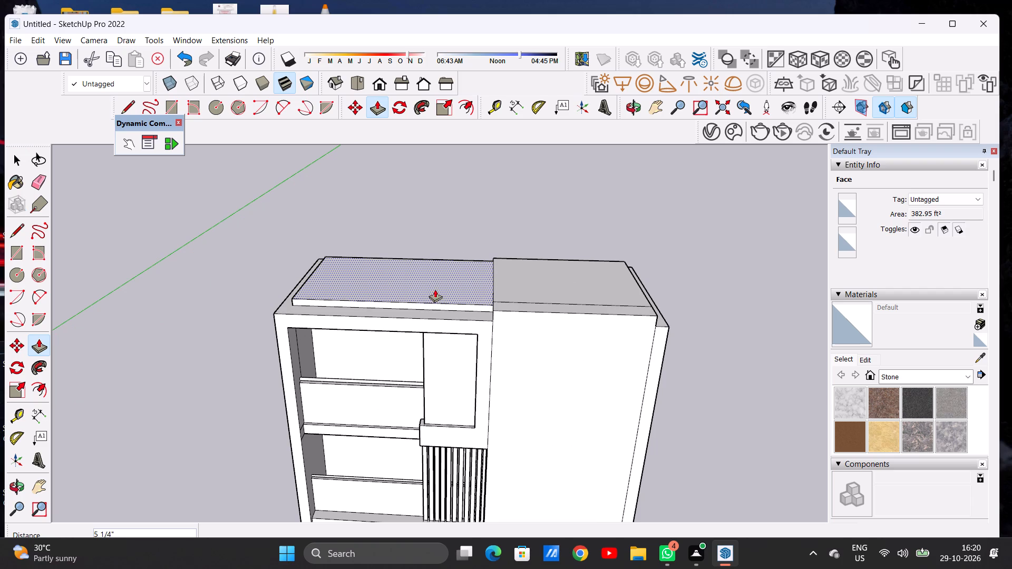
Push/Pull the roof slab portion behind the plain front wall section down 5 1/4", level with the balcony-side portion.
middle_drag(441, 285, 522, 265)
scroll(519, 272, up, 7)
click(511, 280)
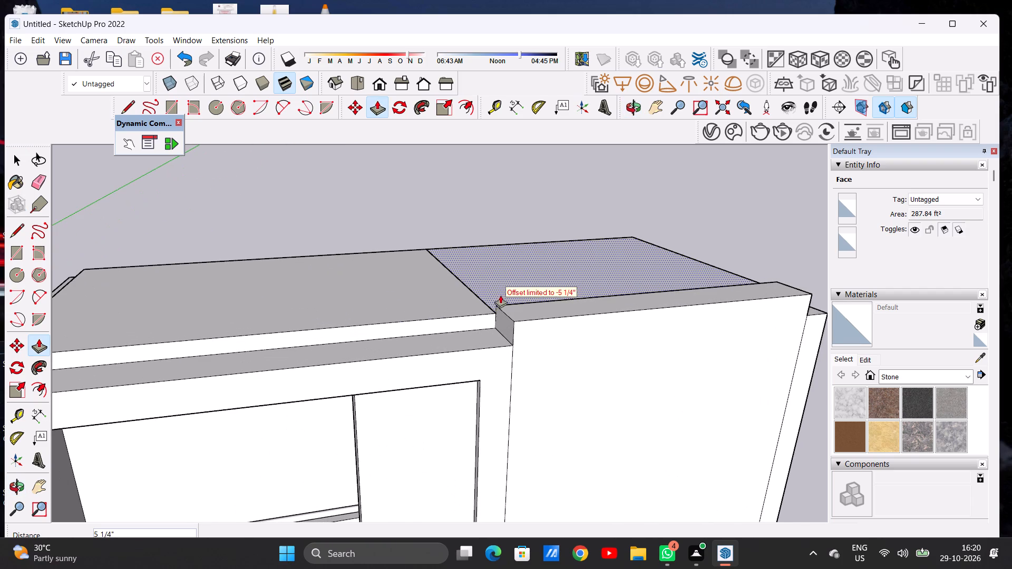
click(491, 315)
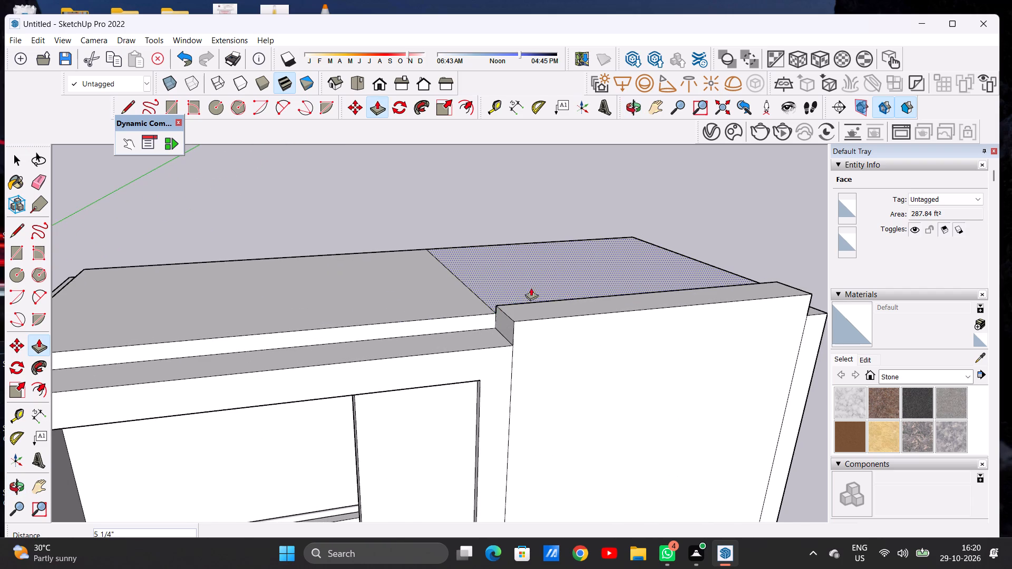
Push/Pull the top of the plain front wall section down 5 1/4", flush with the roof slab.
click(515, 302)
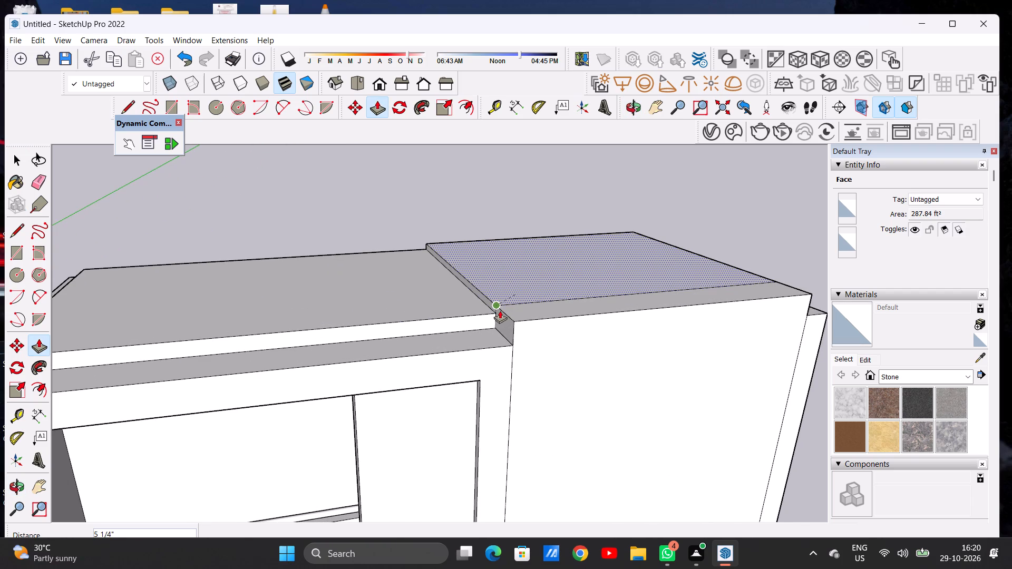
key(space)
key(p)
key(p)
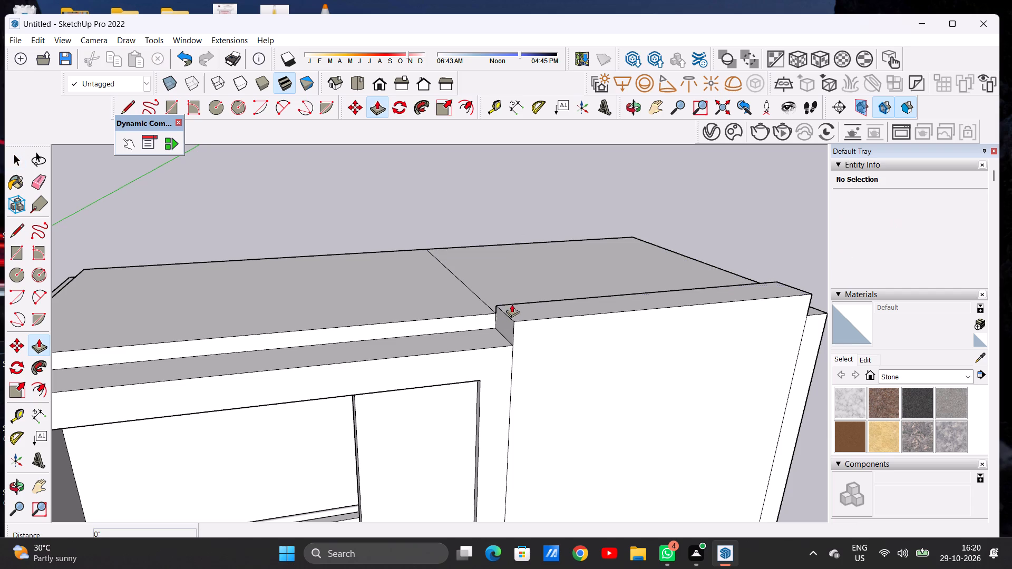
click(514, 306)
click(496, 312)
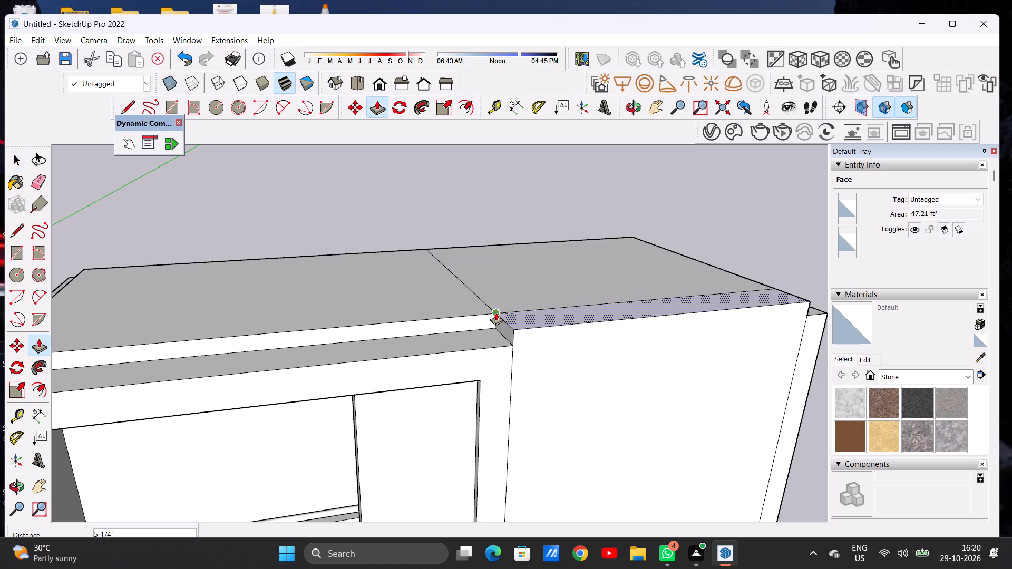
key(space)
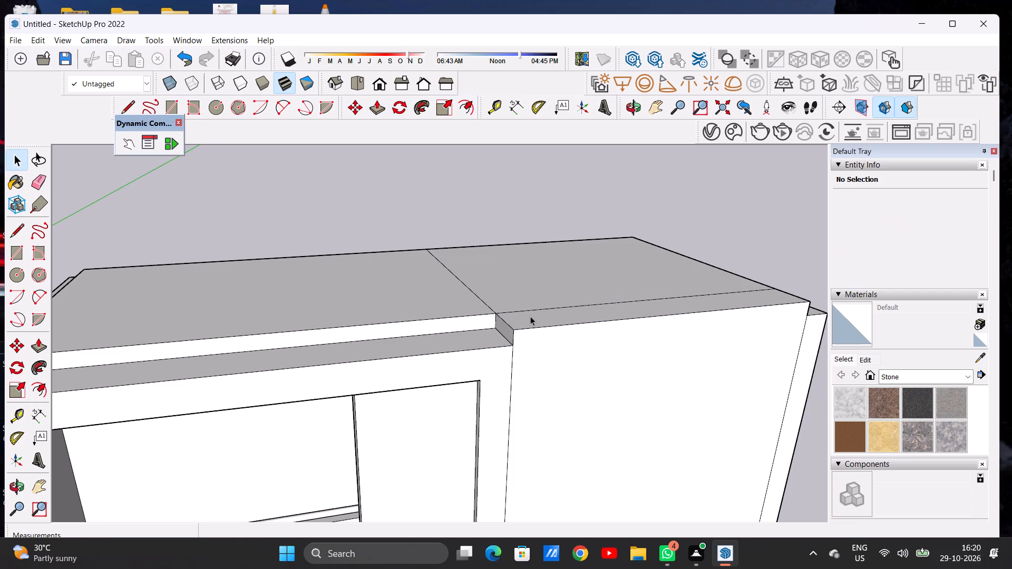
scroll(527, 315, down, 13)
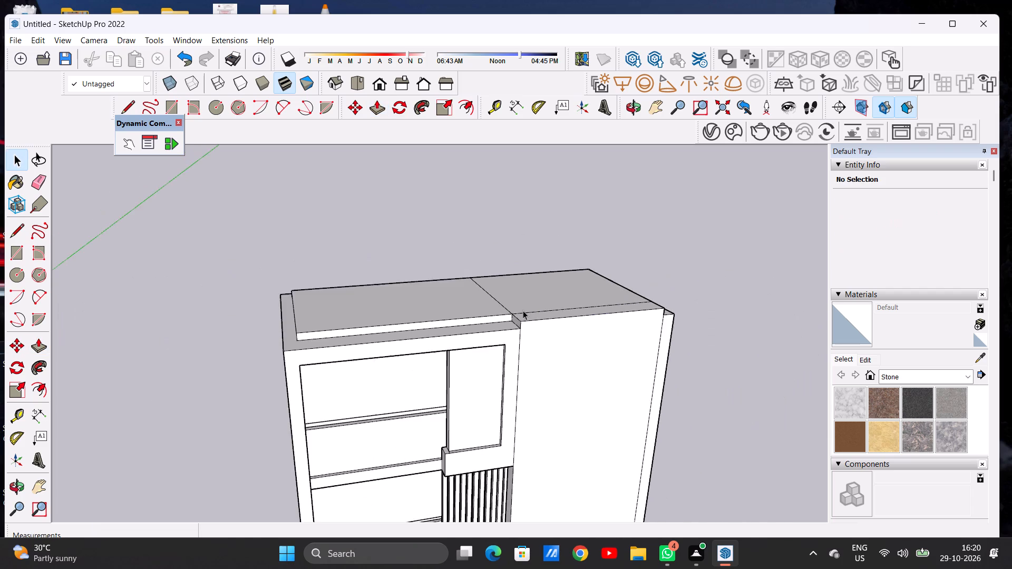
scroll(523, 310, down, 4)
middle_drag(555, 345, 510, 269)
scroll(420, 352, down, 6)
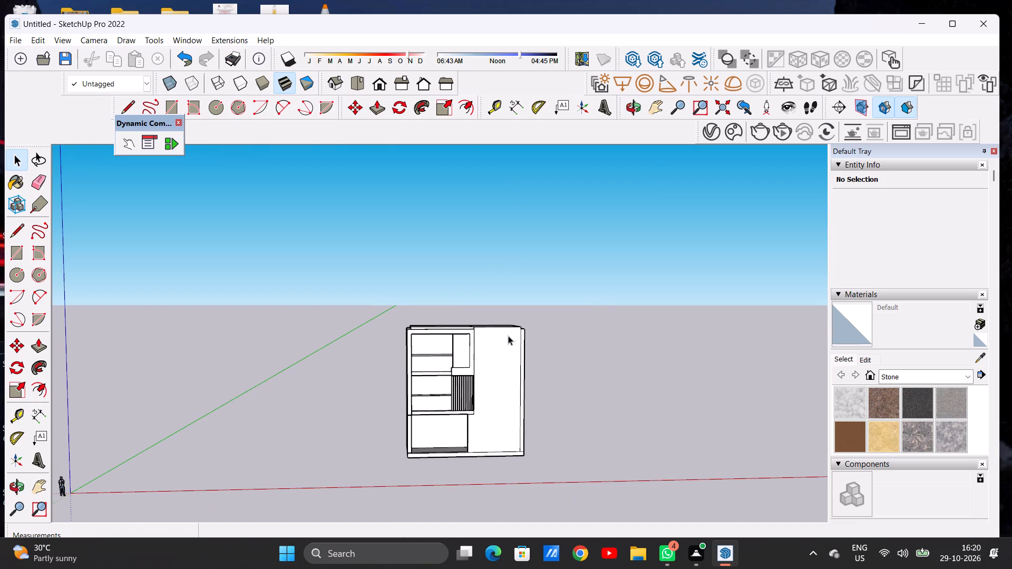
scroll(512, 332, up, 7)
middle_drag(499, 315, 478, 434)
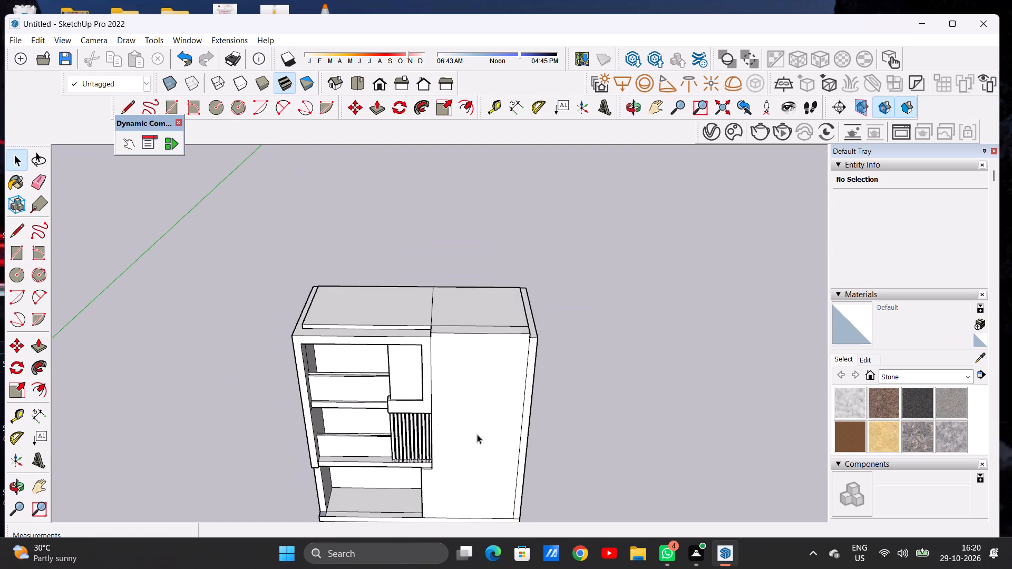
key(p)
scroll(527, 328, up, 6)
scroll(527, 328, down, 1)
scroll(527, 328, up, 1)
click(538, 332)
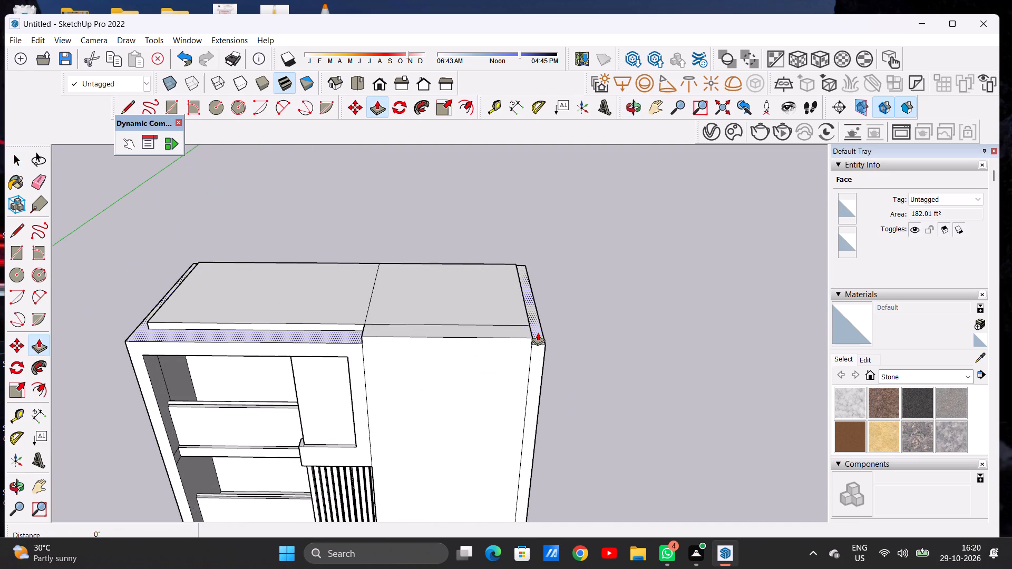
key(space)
Draw a line about 2' 7" long across the ledge, from the roof slab's balcony-side front corner to the facade's top edge.
scroll(576, 318, down, 7)
middle_drag(347, 316, 349, 391)
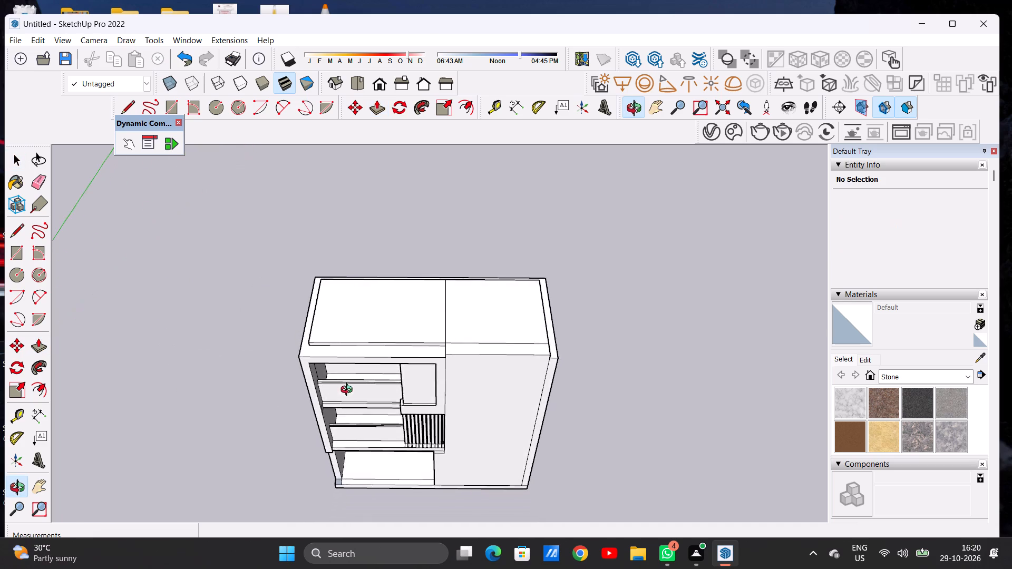
middle_drag(349, 391, 348, 391)
scroll(316, 360, up, 6)
key(l)
middle_drag(323, 347, 431, 312)
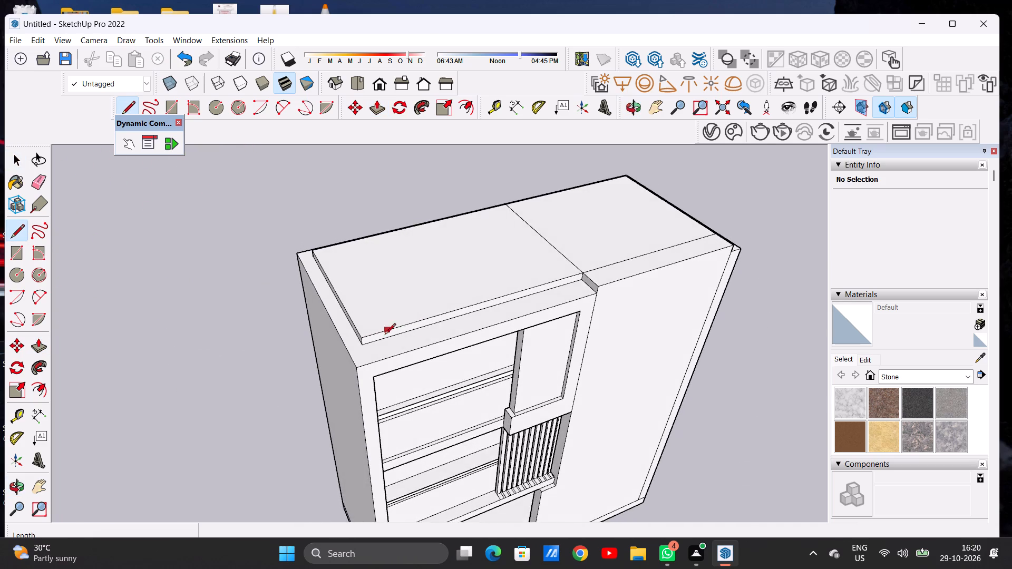
scroll(378, 340, up, 6)
click(351, 347)
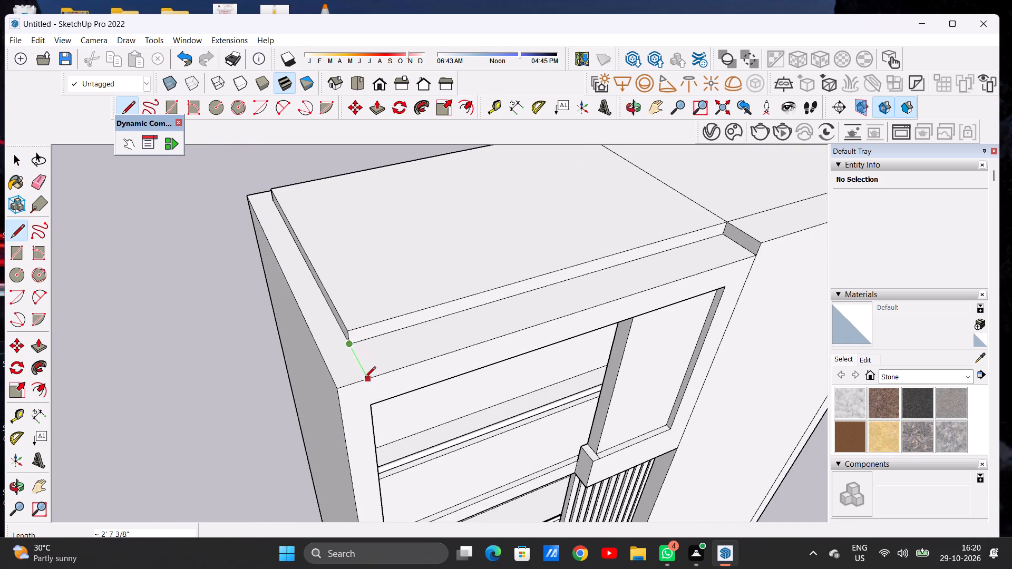
click(365, 378)
key(space)
Push/Pull the strip along the roof's sides and rear up 10 1/8", plus about another 6' 8 11/16", to form a parapet.
scroll(371, 376, down, 7)
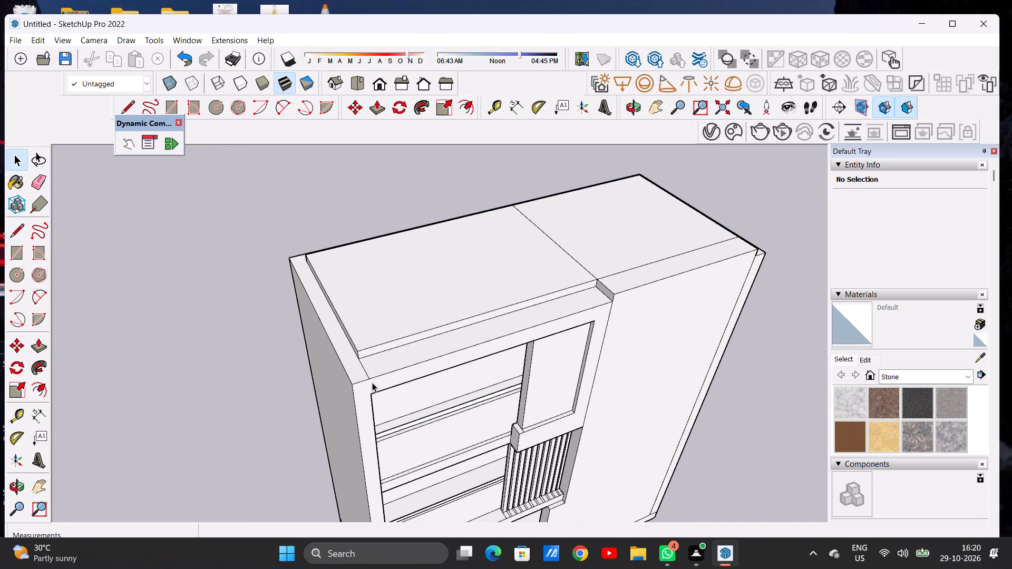
scroll(411, 369, down, 7)
middle_drag(488, 361, 325, 341)
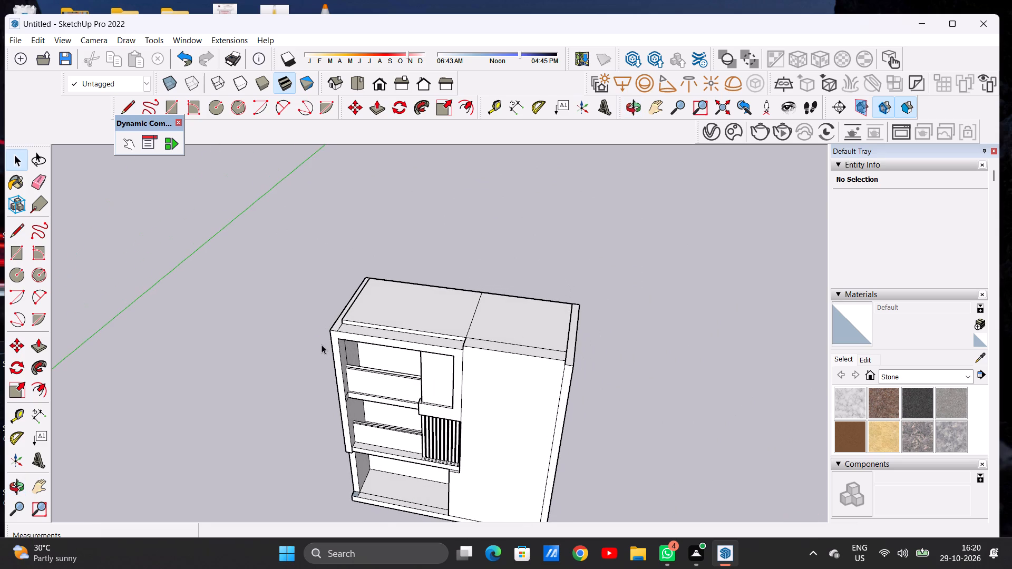
key(p)
scroll(583, 343, up, 6)
click(558, 366)
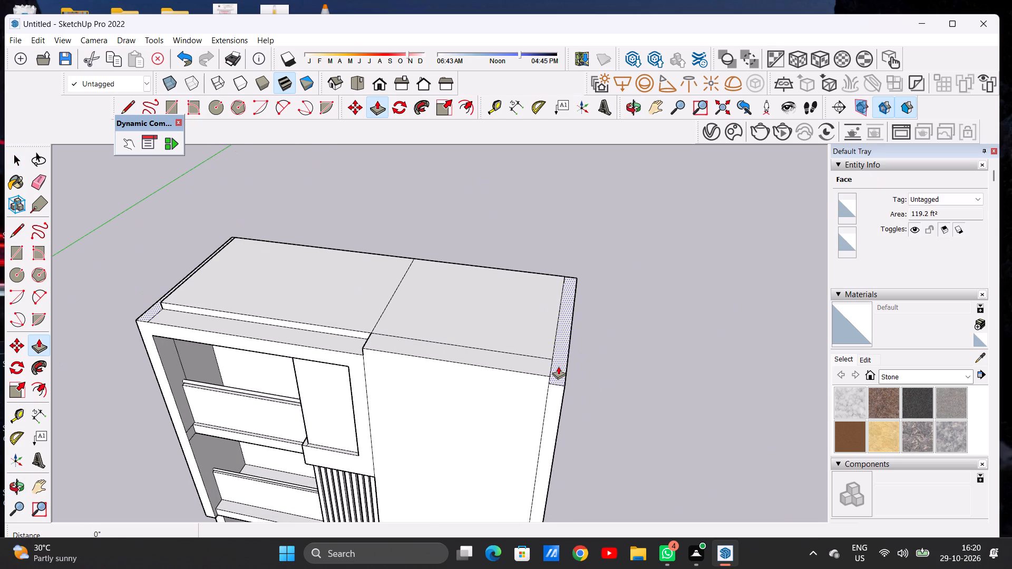
click(561, 298)
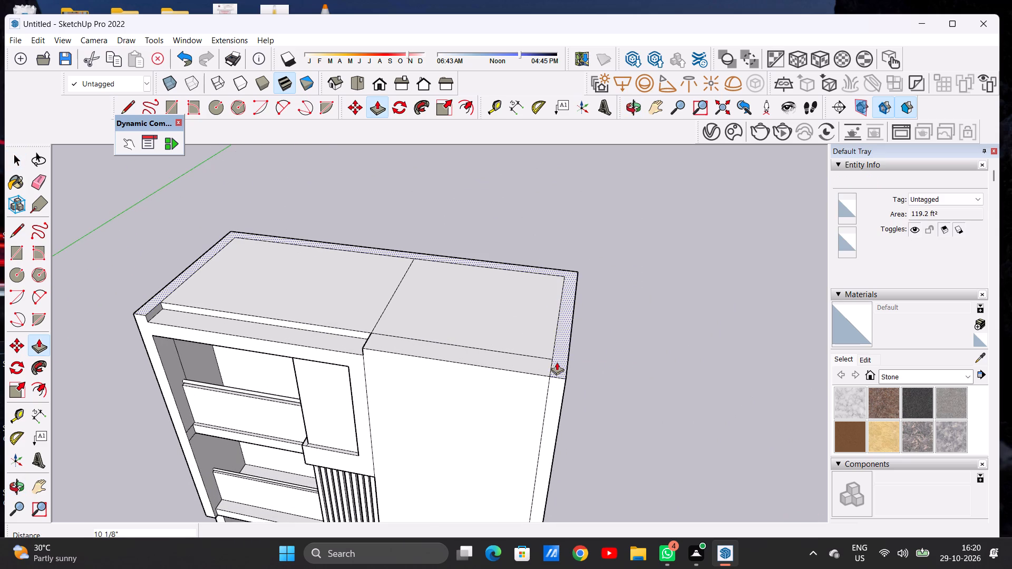
click(557, 365)
scroll(596, 300, down, 11)
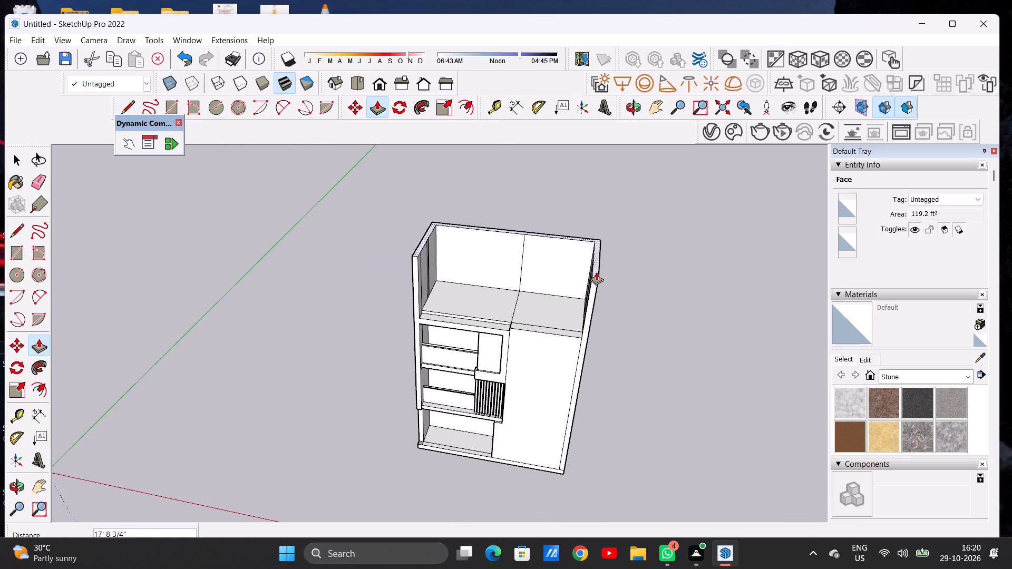
middle_drag(596, 293, 628, 211)
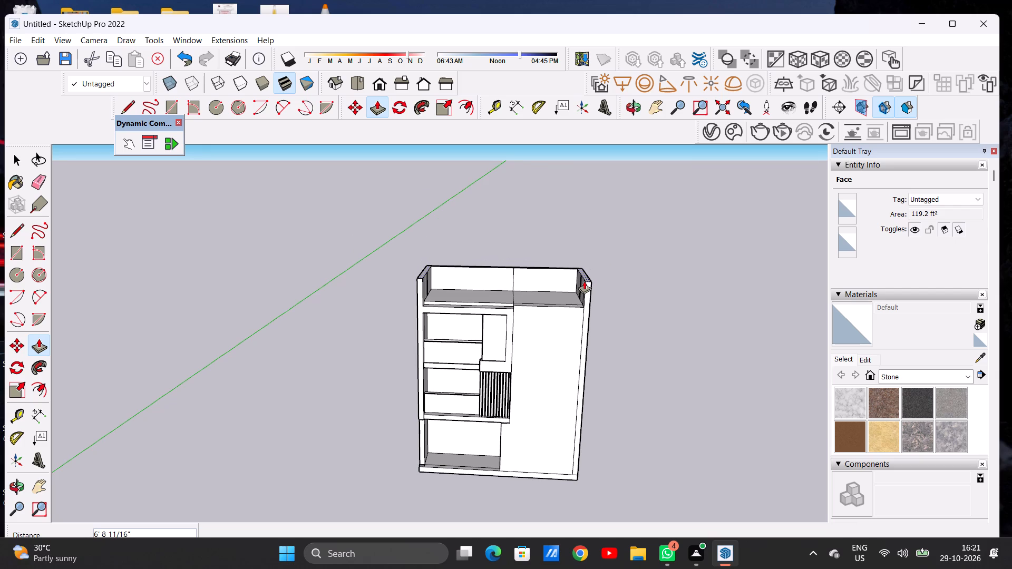
click(584, 281)
key(space)
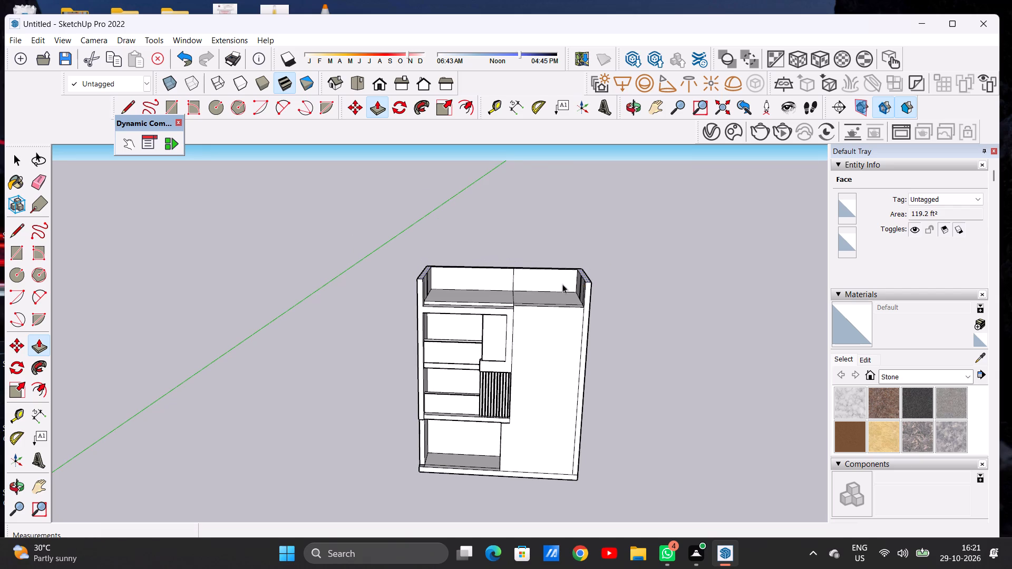
Push/Pull the top of the plain front wall section up 6' 7 1/16", level with the parapet's top.
middle_drag(521, 287, 530, 335)
scroll(540, 316, up, 11)
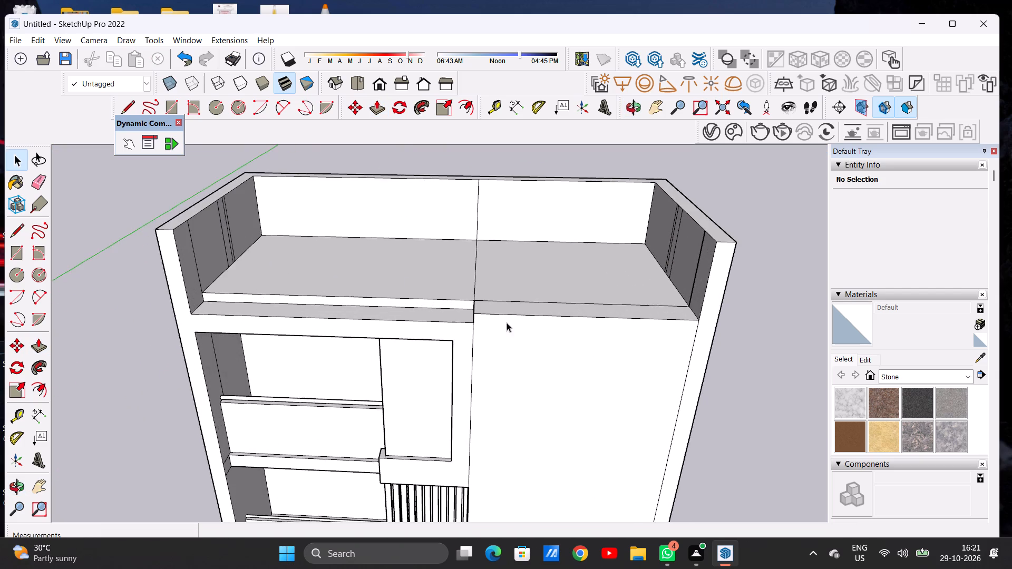
middle_drag(507, 322, 532, 371)
scroll(532, 371, up, 1)
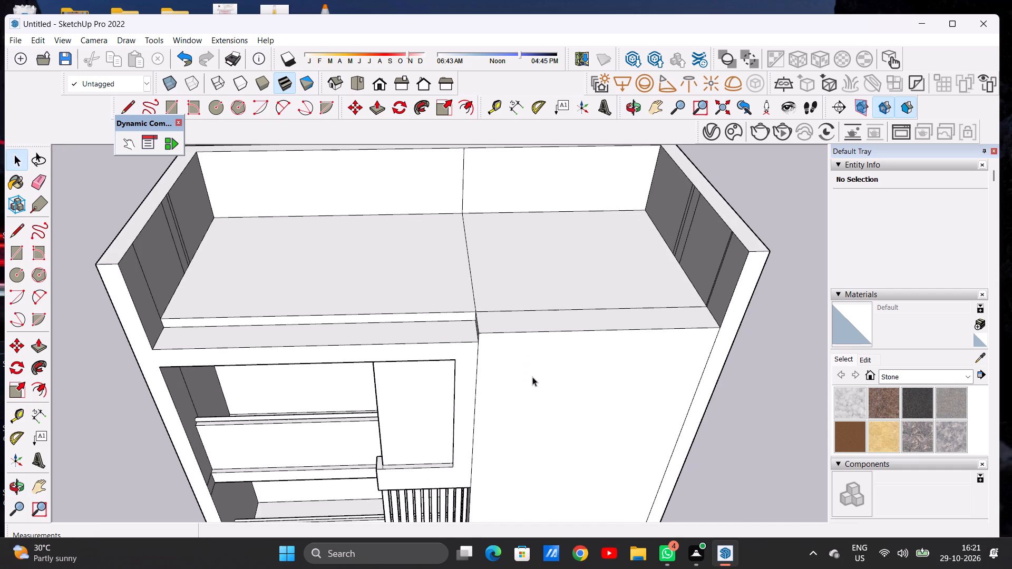
scroll(528, 377, down, 5)
key(p)
scroll(621, 335, up, 6)
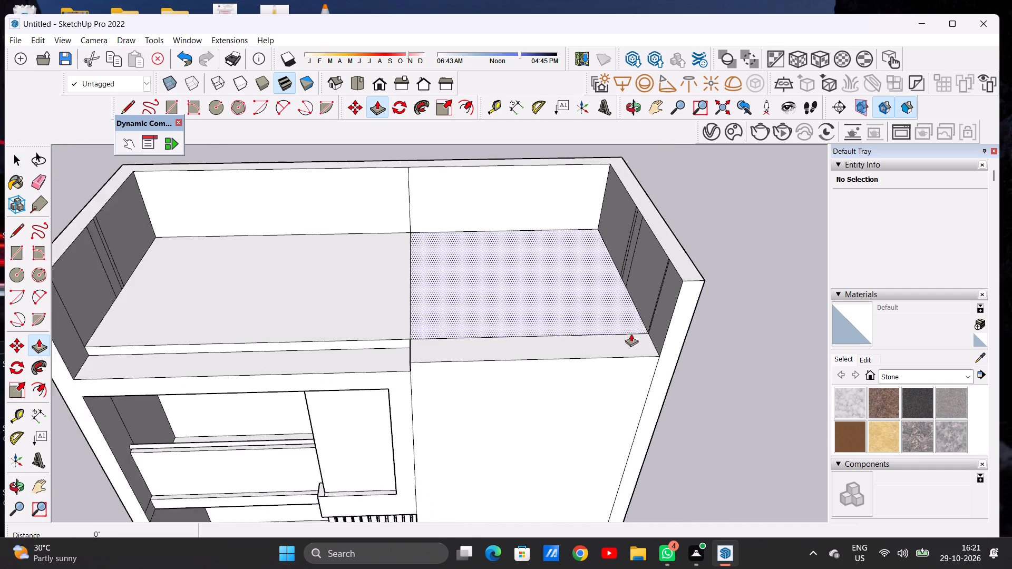
click(651, 347)
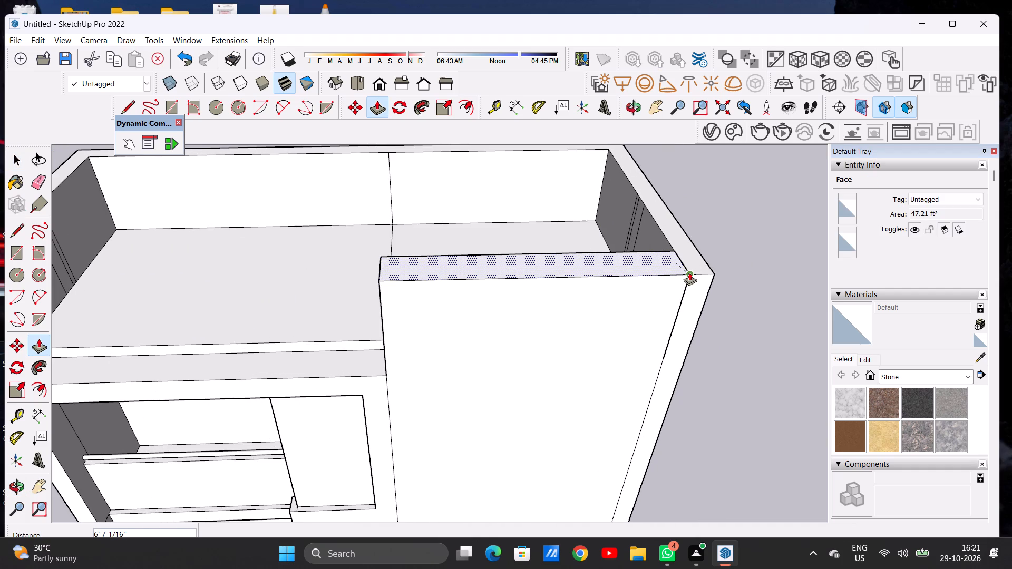
click(689, 272)
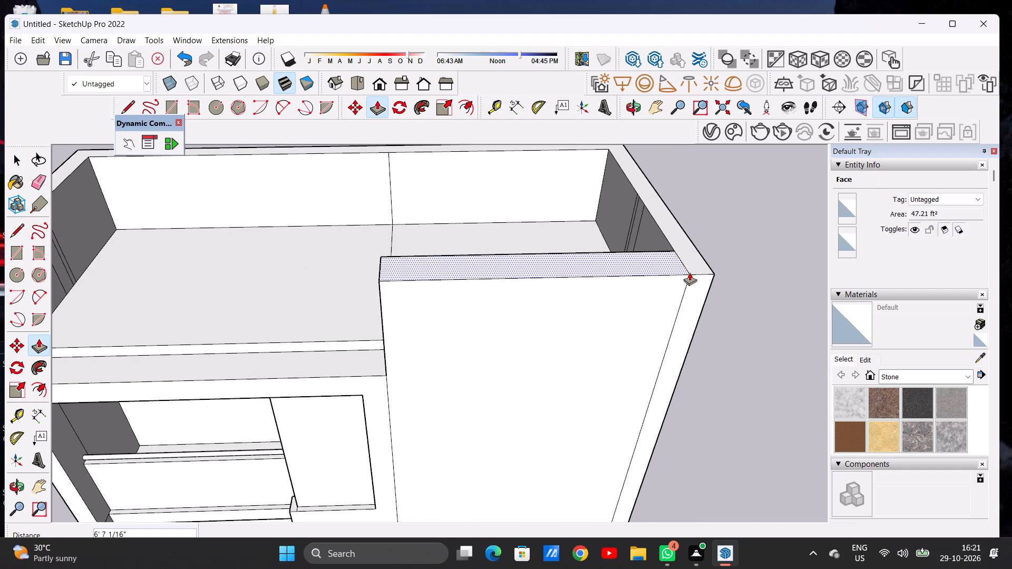
key(space)
Push/Pull the top of the plain front wall section up about another 4' 11 3/8", above the parapet.
scroll(554, 300, down, 2)
scroll(554, 309, up, 1)
scroll(555, 311, down, 3)
middle_drag(647, 323, 620, 228)
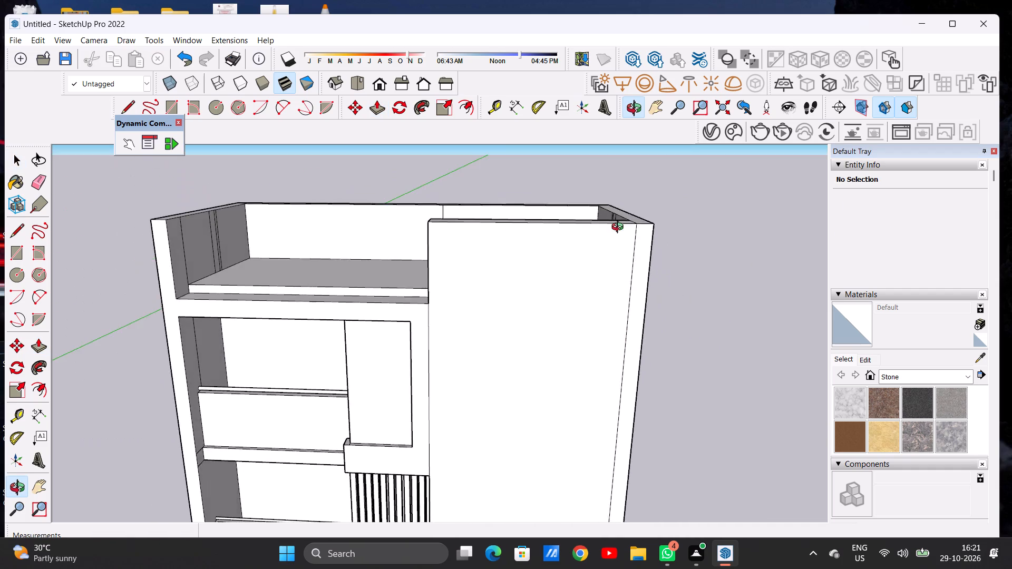
middle_drag(620, 228, 601, 311)
key(p)
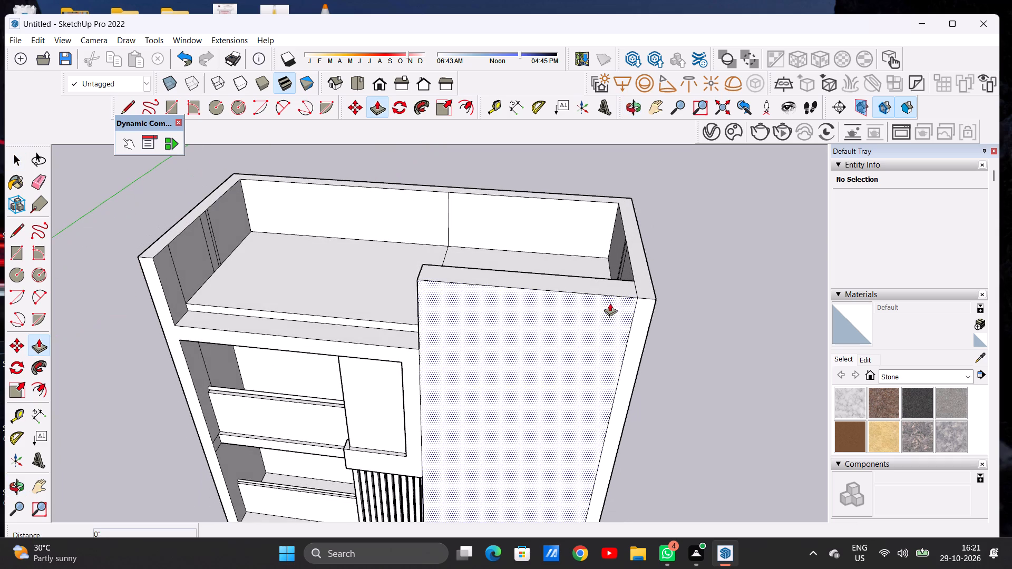
click(620, 286)
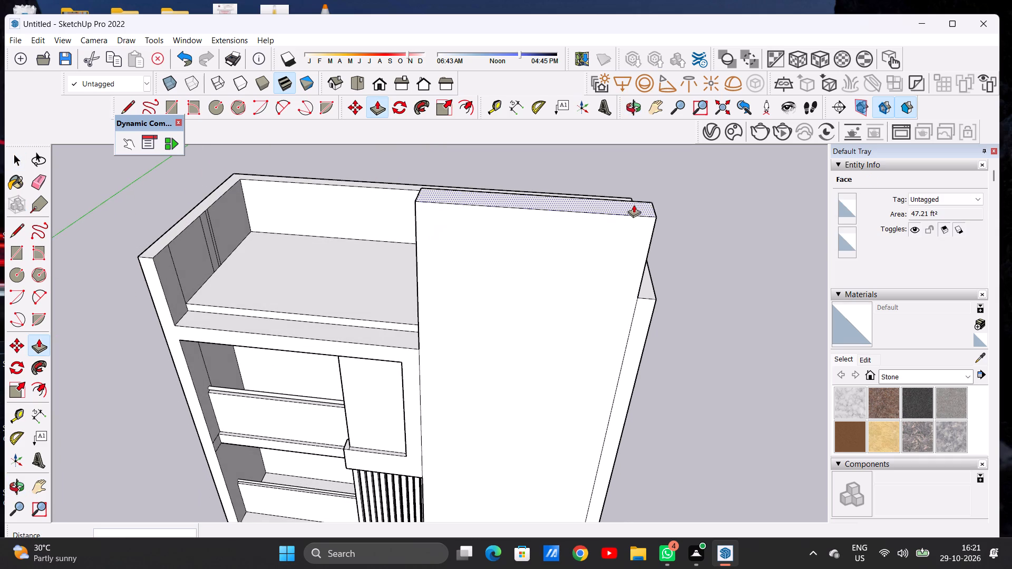
click(629, 231)
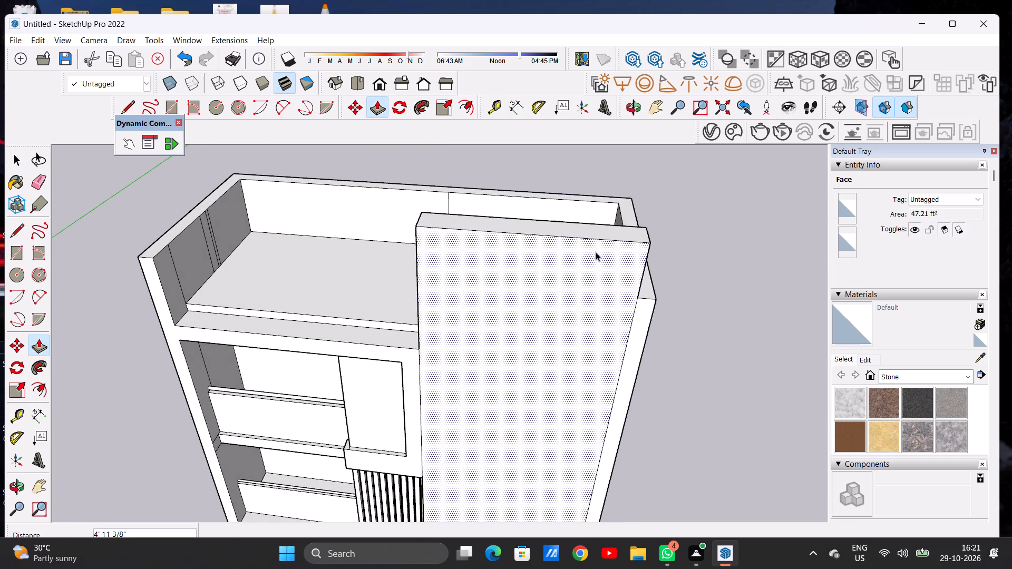
key(space)
Push/Pull the rear face of the raised front wall section backward over the roof by 1 11/16", plus about another 4'.
middle_drag(577, 328, 596, 182)
scroll(533, 309, down, 6)
middle_drag(545, 297, 429, 295)
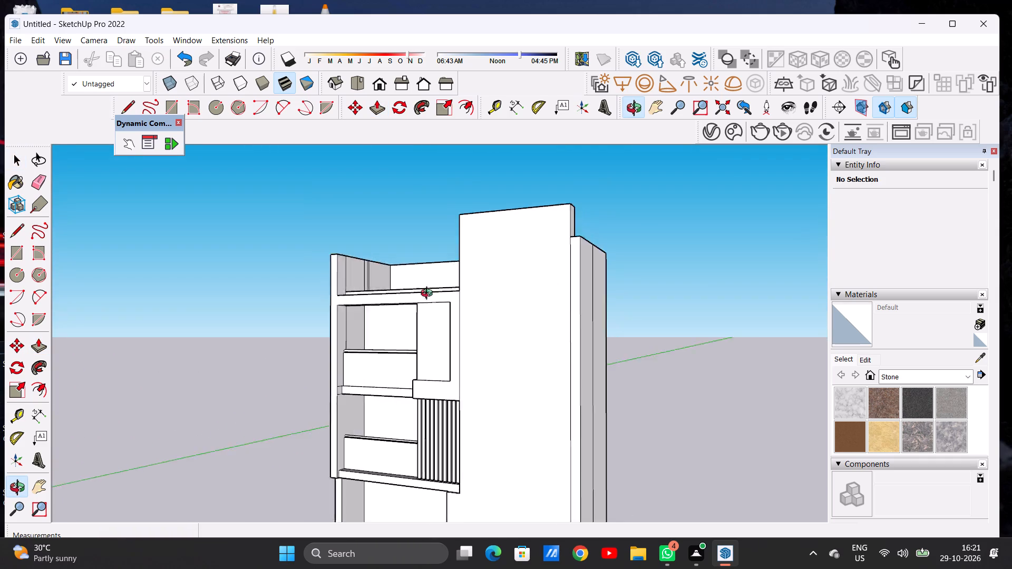
middle_drag(429, 295, 345, 370)
scroll(542, 271, up, 5)
middle_drag(562, 265, 377, 295)
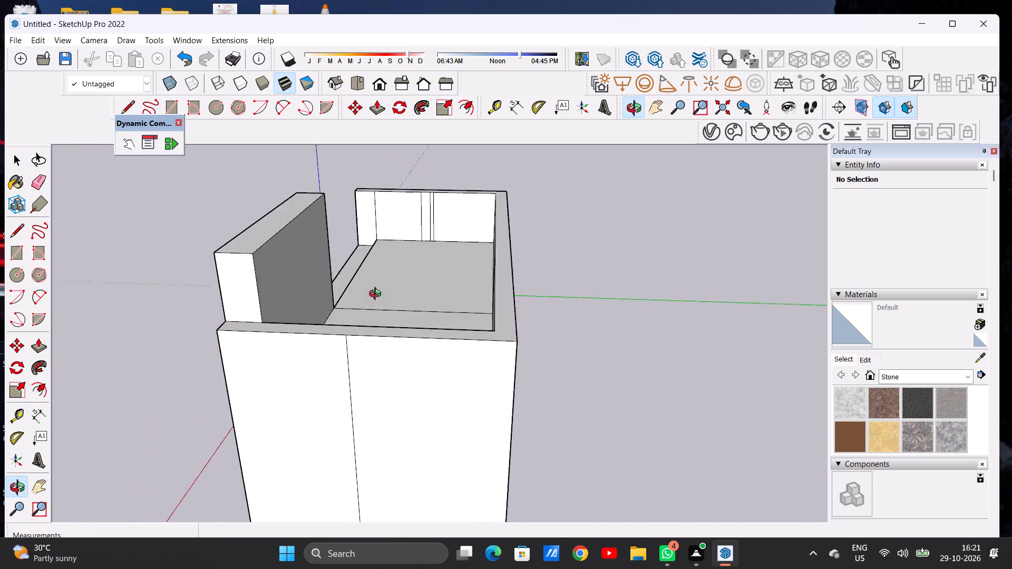
middle_drag(377, 295, 363, 324)
key(p)
click(270, 310)
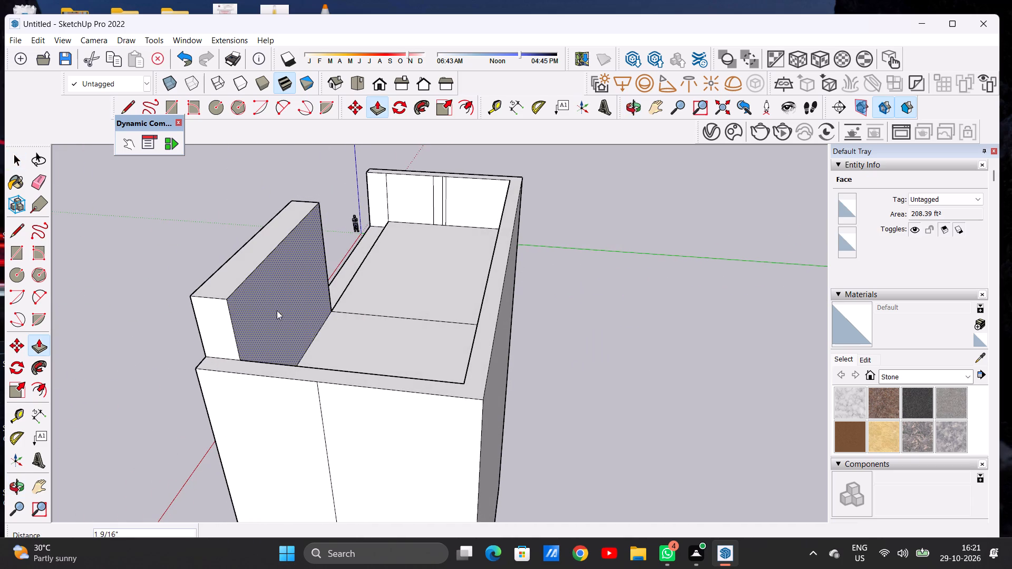
click(312, 319)
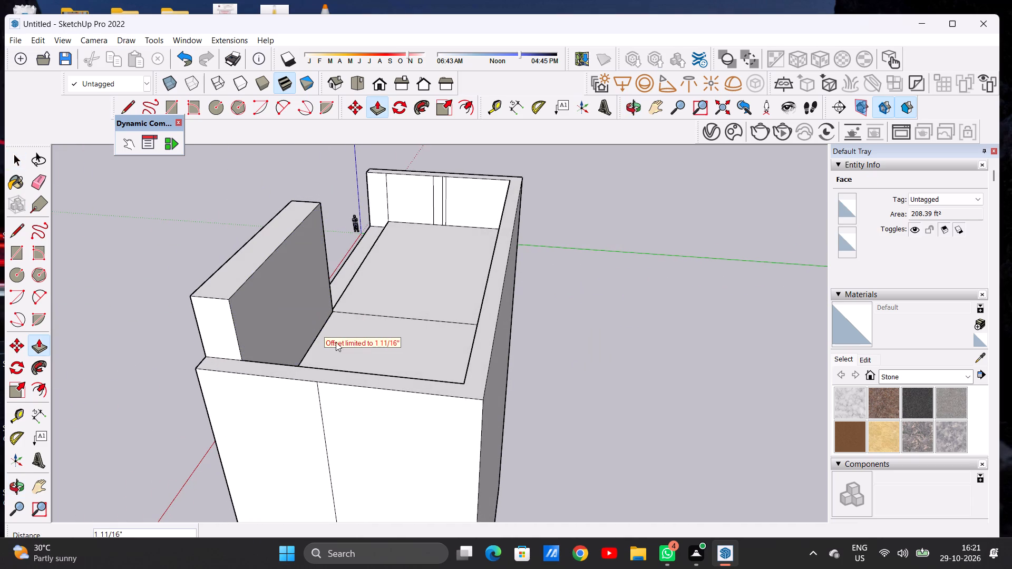
click(330, 305)
click(299, 310)
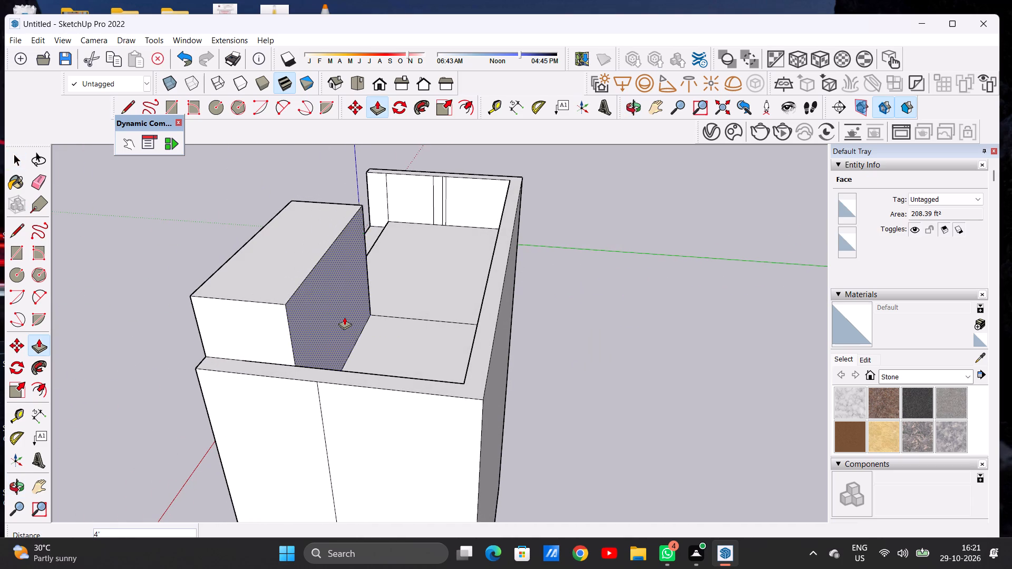
click(351, 317)
key(space)
key(space)
scroll(396, 323, down, 8)
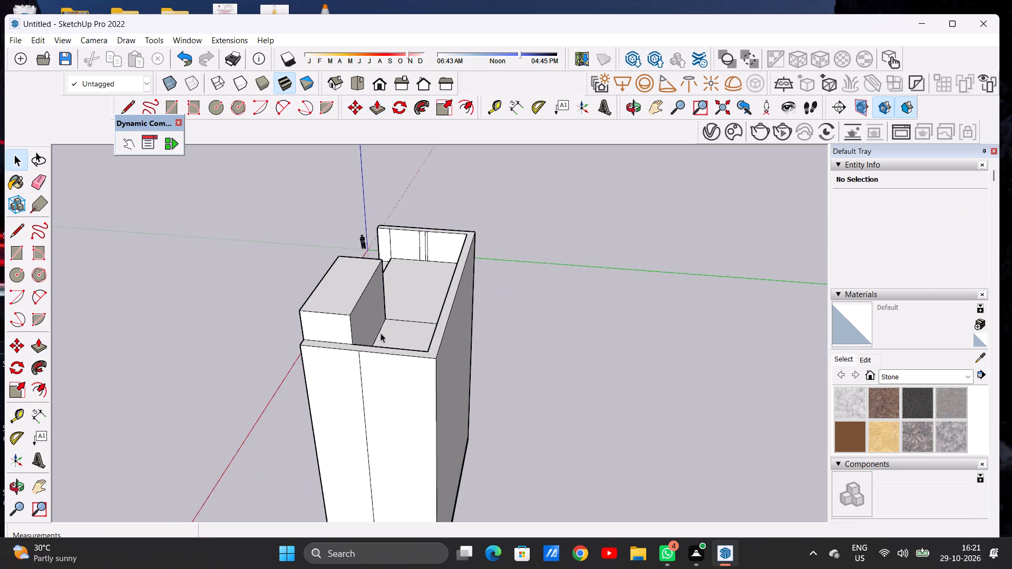
Examine the raised front block and the neighbouring side parapet from the front and from above.
middle_drag(331, 335, 488, 279)
middle_drag(404, 313, 623, 280)
scroll(476, 297, down, 2)
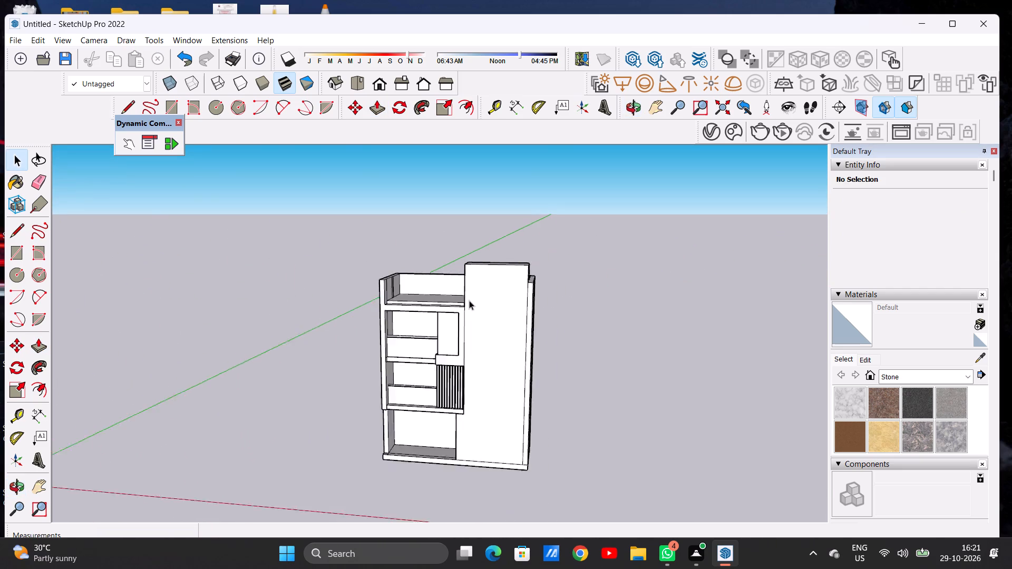
scroll(469, 300, down, 6)
middle_drag(508, 295, 509, 314)
scroll(517, 291, up, 6)
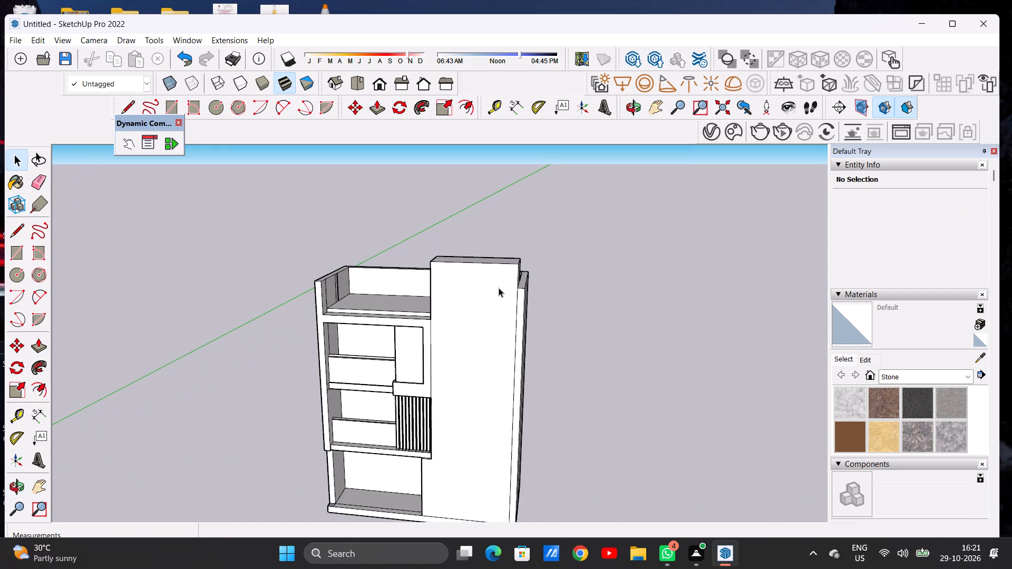
middle_drag(495, 284, 518, 295)
scroll(518, 295, up, 1)
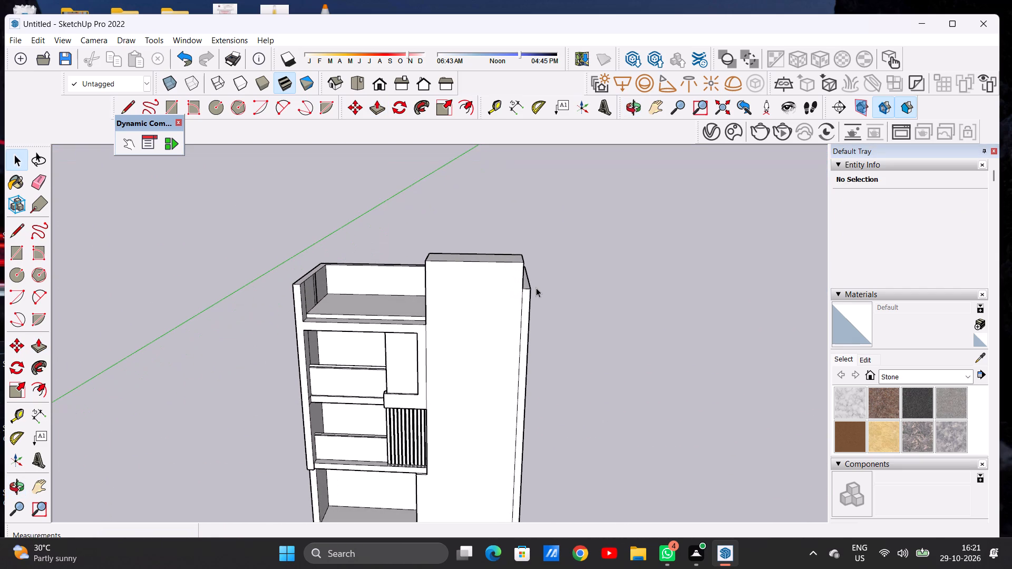
scroll(536, 288, up, 5)
middle_drag(515, 283, 477, 384)
scroll(510, 318, up, 1)
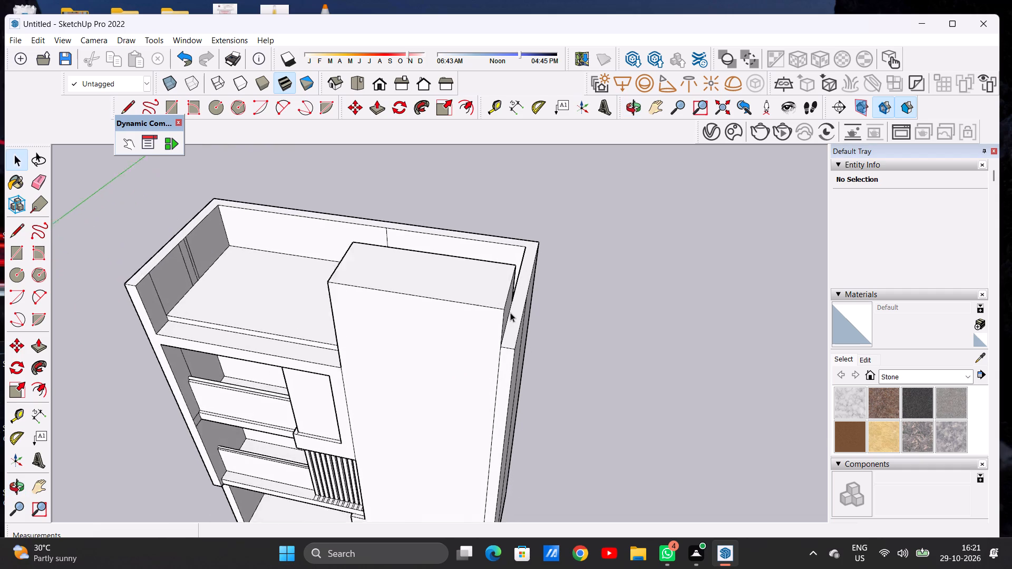
scroll(510, 311, down, 1)
scroll(510, 311, up, 4)
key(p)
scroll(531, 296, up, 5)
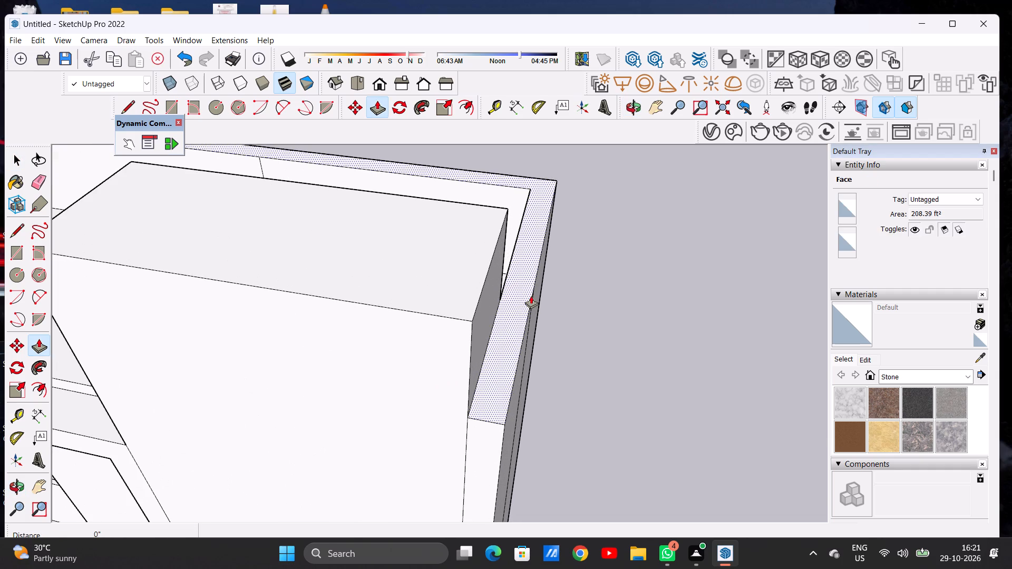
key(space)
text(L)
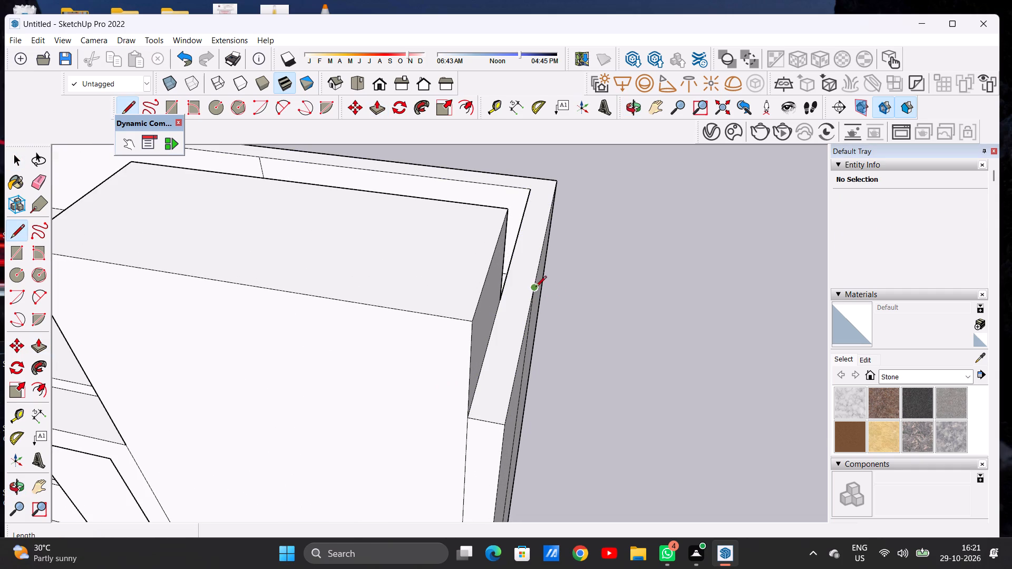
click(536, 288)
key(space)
Draw a line about 1' 5 7/16" long across the side parapet's top, from the raised block's rear corner to the outer edge.
middle_drag(530, 287, 469, 295)
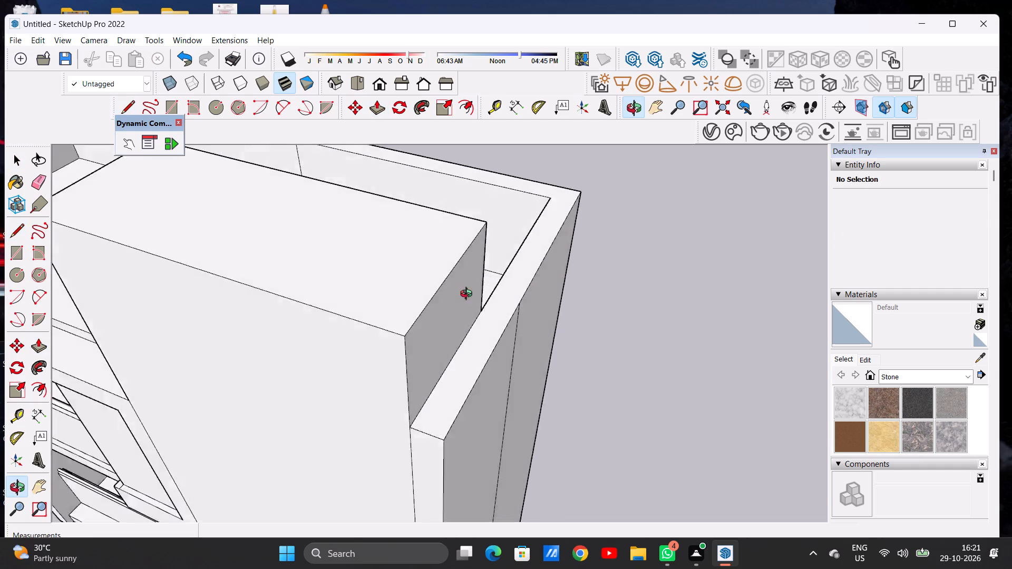
middle_drag(469, 295, 367, 307)
key(l)
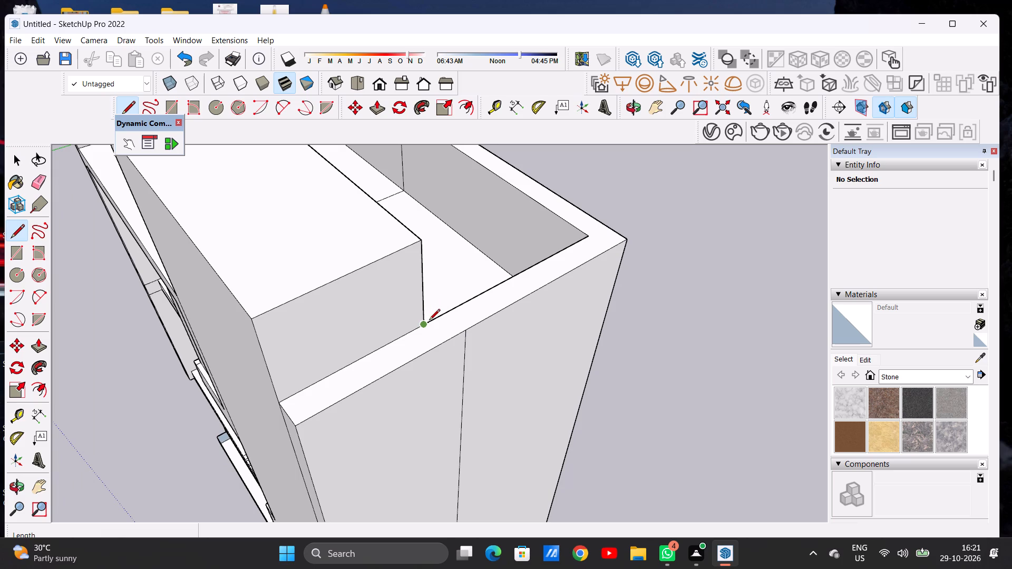
click(429, 321)
click(442, 339)
Push/Pull the parapet strip beside the raised front block up, level with the block's top.
key(p)
middle_drag(334, 368, 425, 280)
click(420, 290)
scroll(431, 268, down, 4)
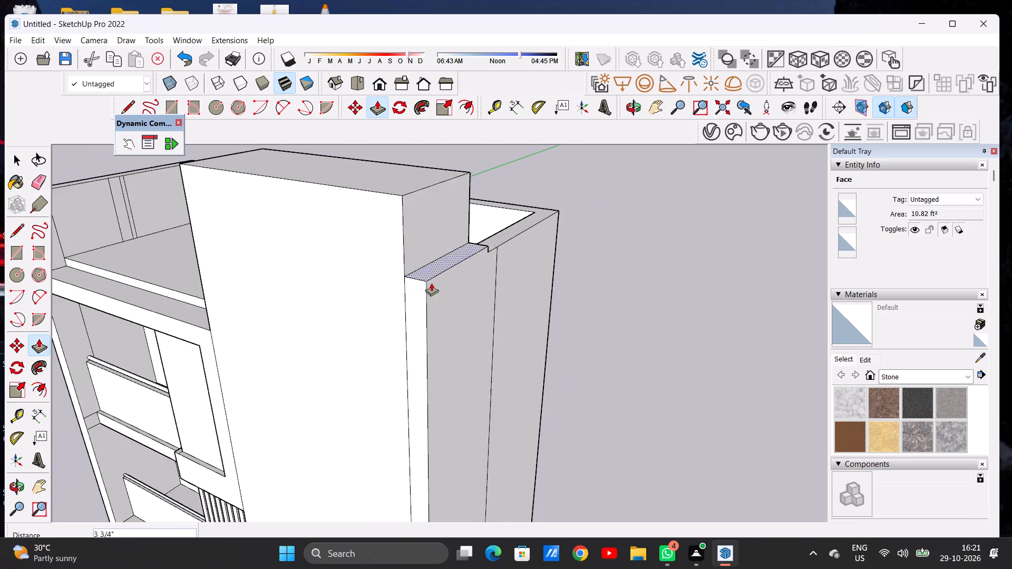
scroll(431, 283, down, 2)
click(407, 210)
key(space)
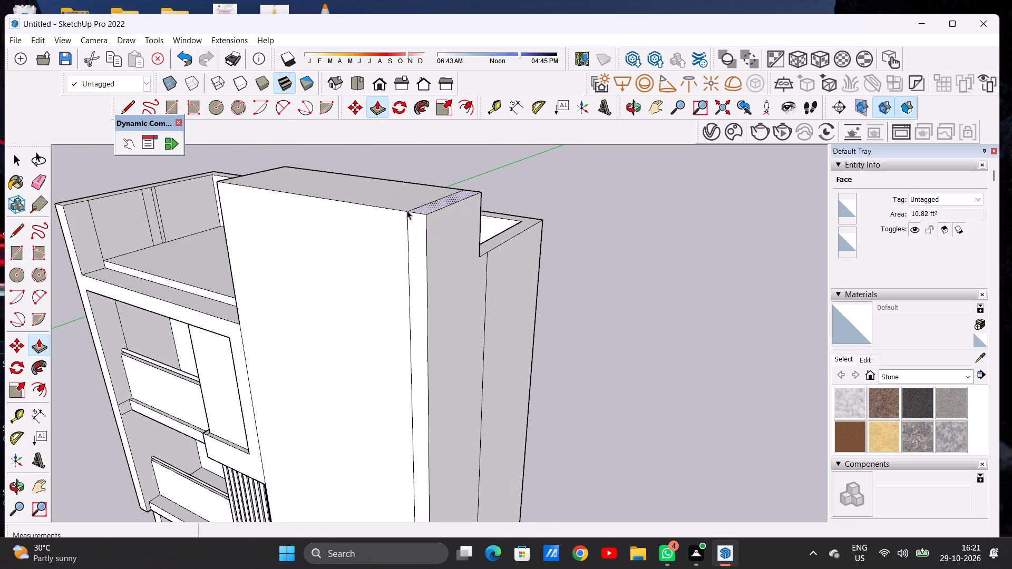
Examine the front facade, the widened raised block and the open front edge of the roof.
scroll(417, 215, down, 4)
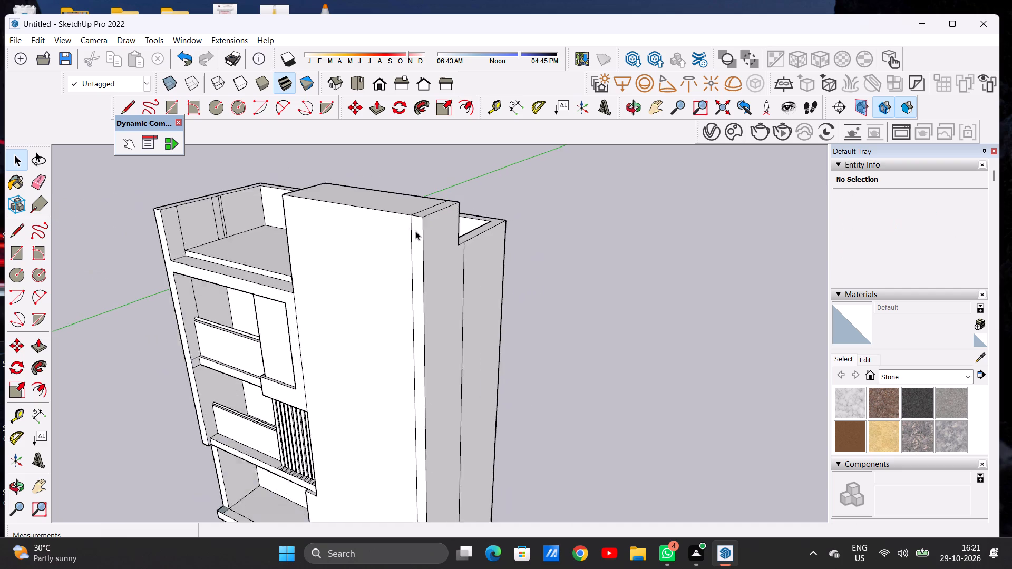
scroll(415, 231, down, 8)
middle_drag(393, 254, 526, 198)
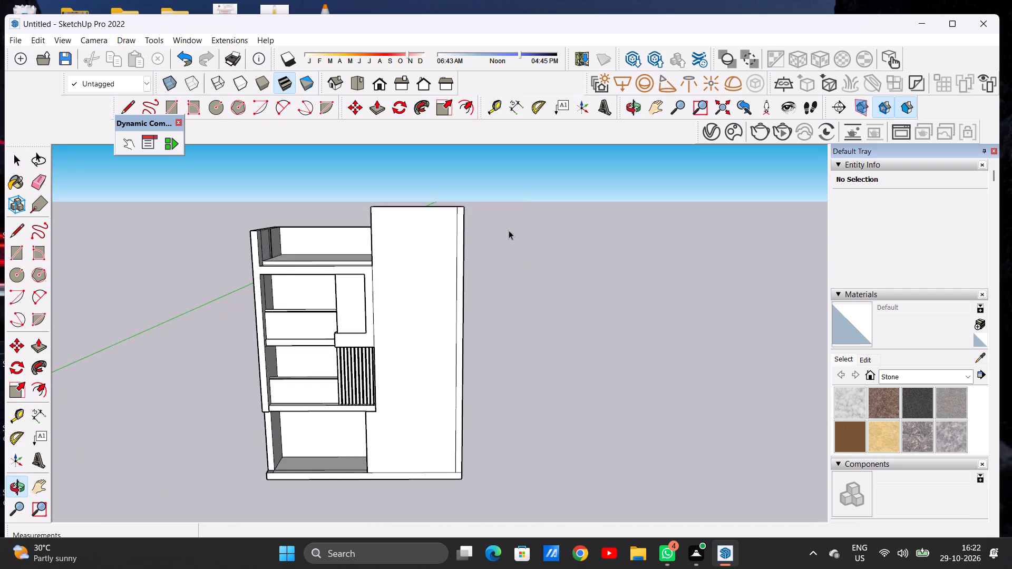
scroll(497, 252, down, 12)
scroll(460, 239, up, 8)
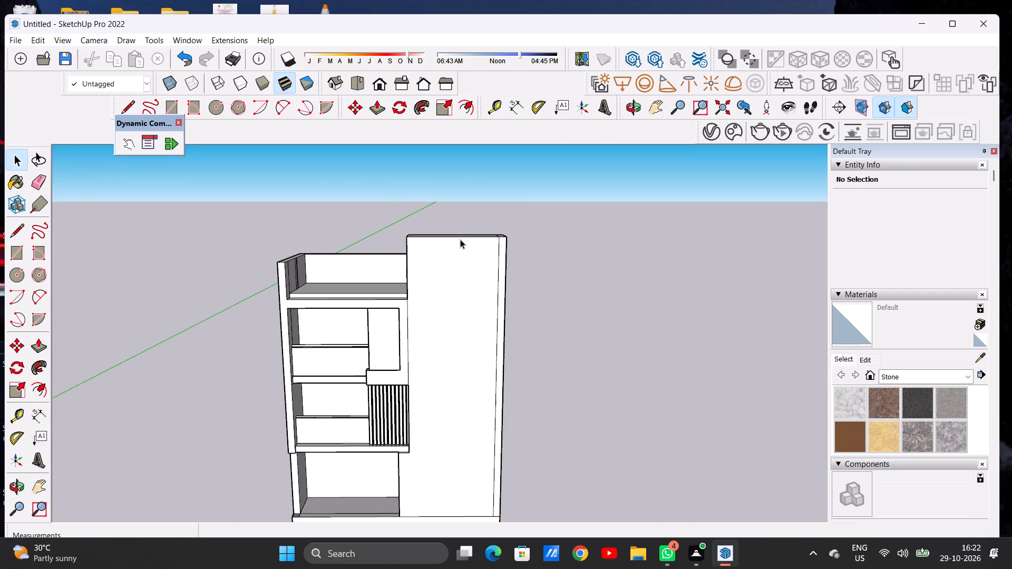
scroll(472, 250, down, 4)
scroll(356, 263, up, 7)
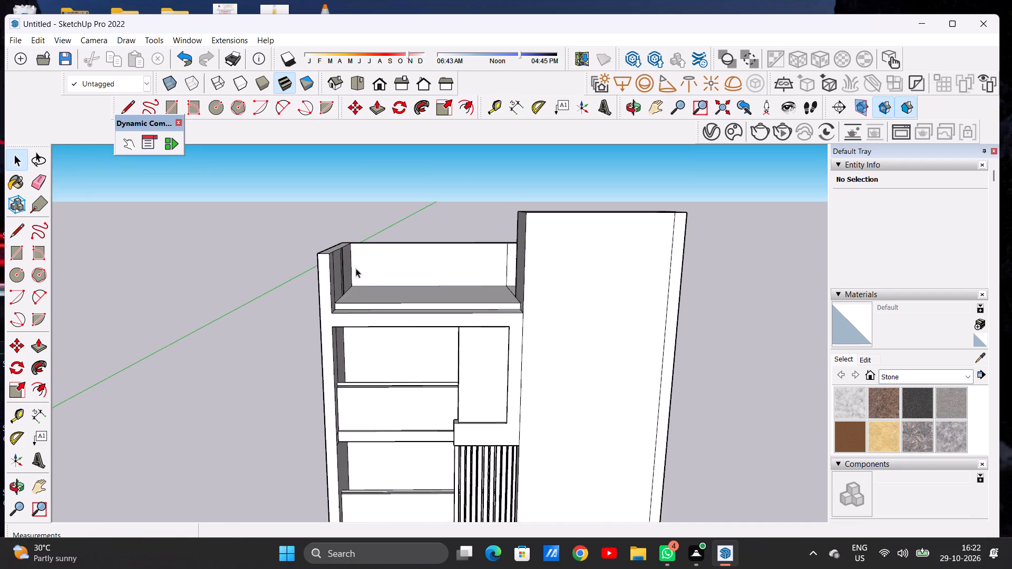
middle_drag(379, 281, 391, 289)
scroll(306, 325, down, 4)
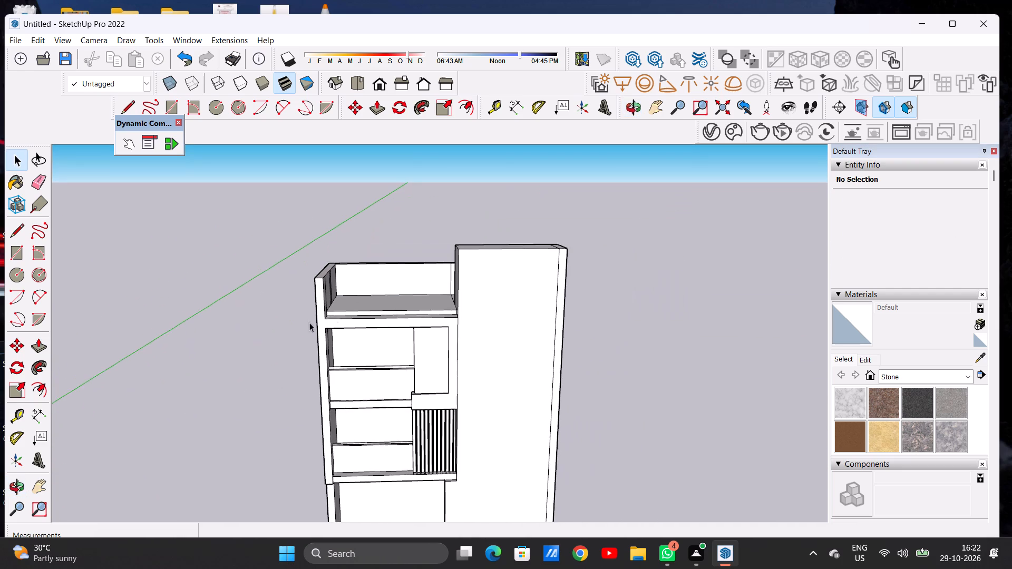
middle_drag(370, 308, 332, 341)
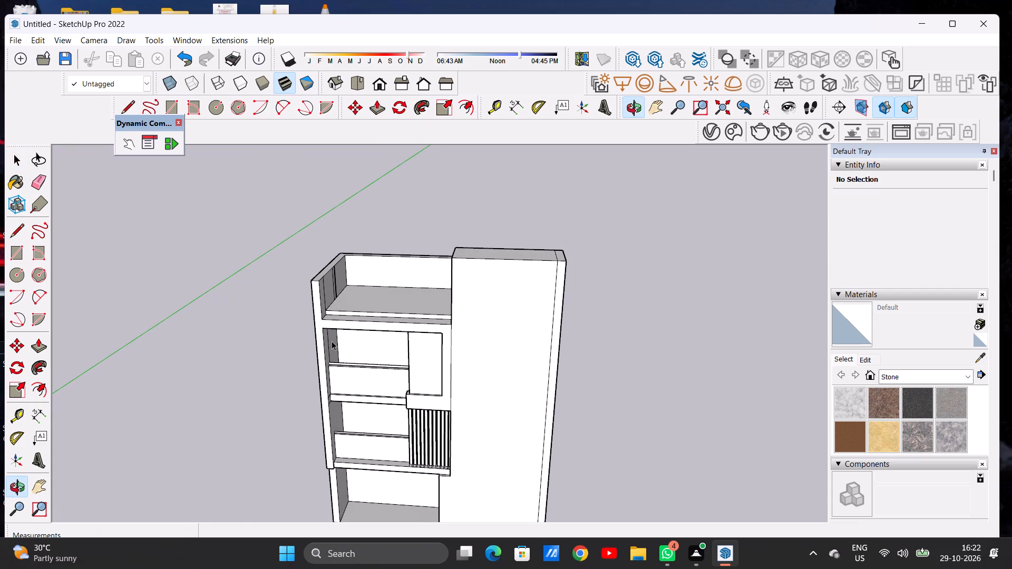
scroll(425, 313, up, 9)
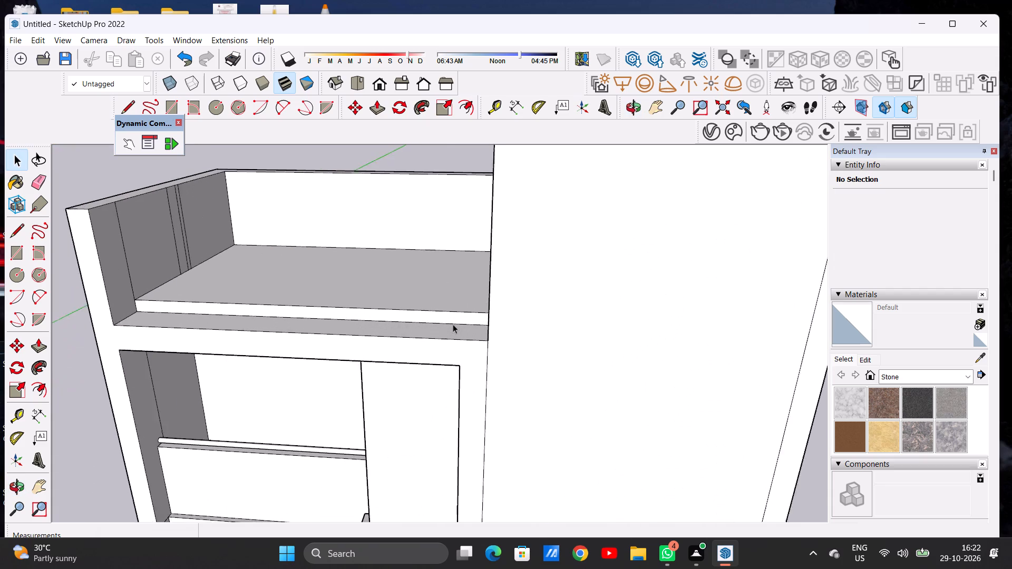
scroll(453, 324, up, 2)
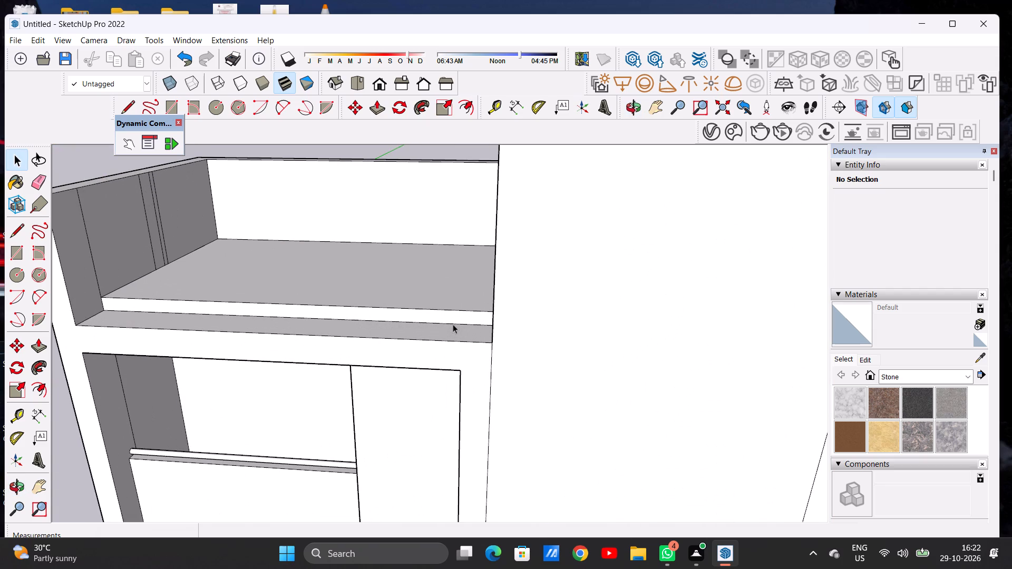
Push/Pull the front edge face of the recessed roof slab forward about 10 11/16" over the front ledge.
scroll(457, 342, down, 6)
middle_drag(395, 349, 442, 359)
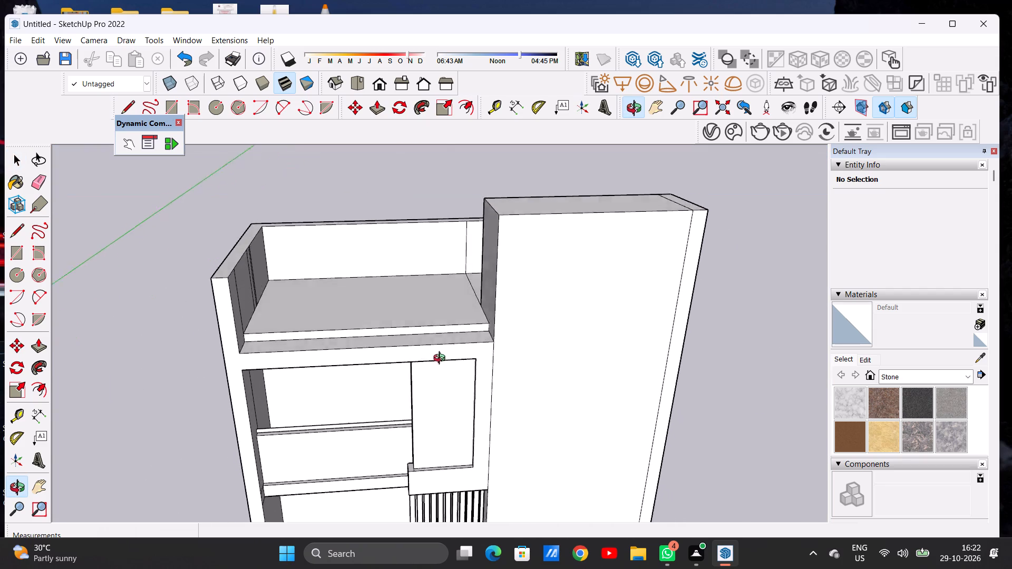
middle_drag(442, 359, 424, 361)
scroll(300, 344, up, 8)
scroll(374, 333, down, 2)
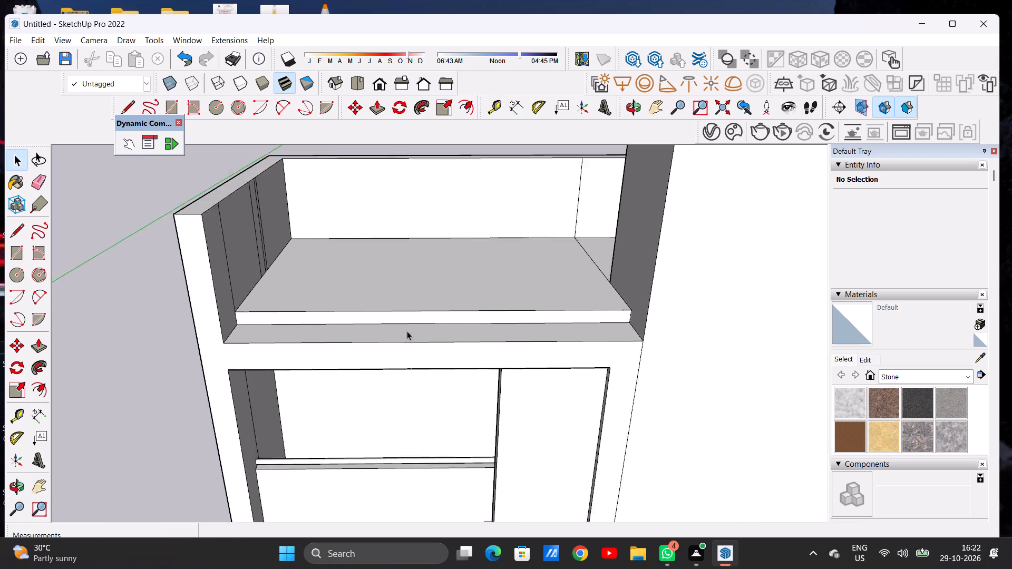
scroll(407, 331, down, 2)
middle_drag(419, 317, 379, 358)
key(p)
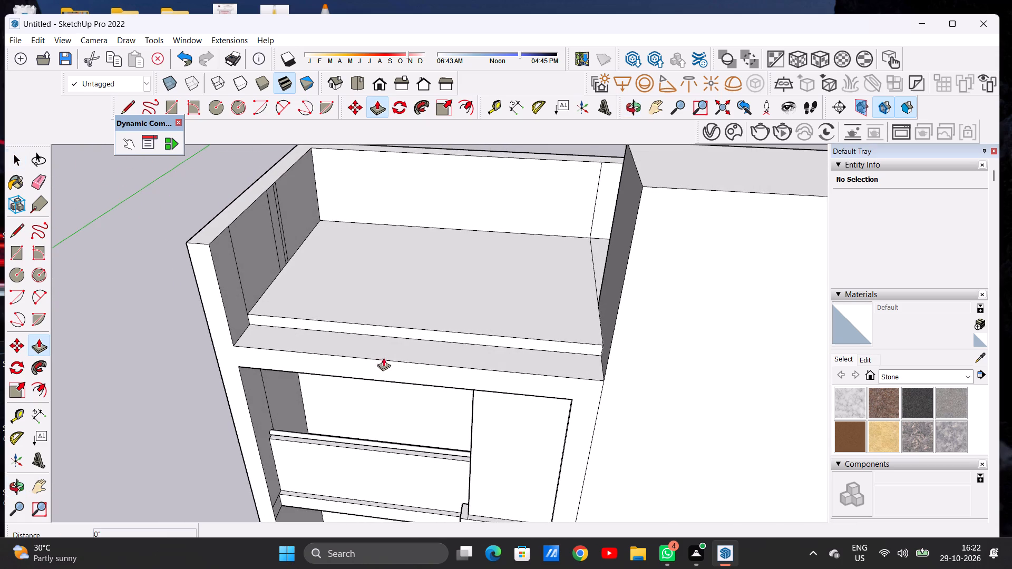
scroll(440, 338, up, 6)
click(441, 337)
click(437, 352)
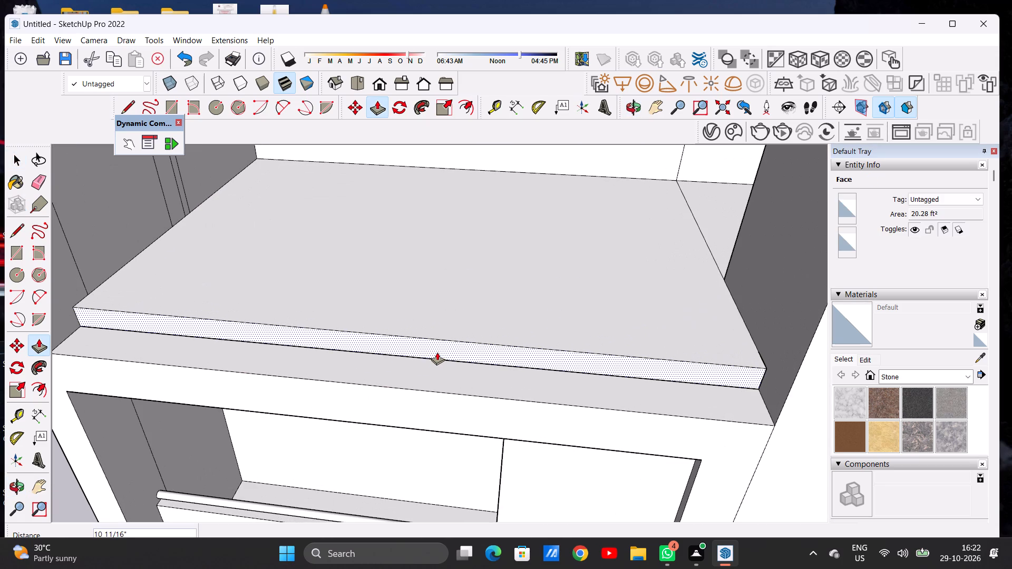
key(space)
scroll(475, 350, down, 8)
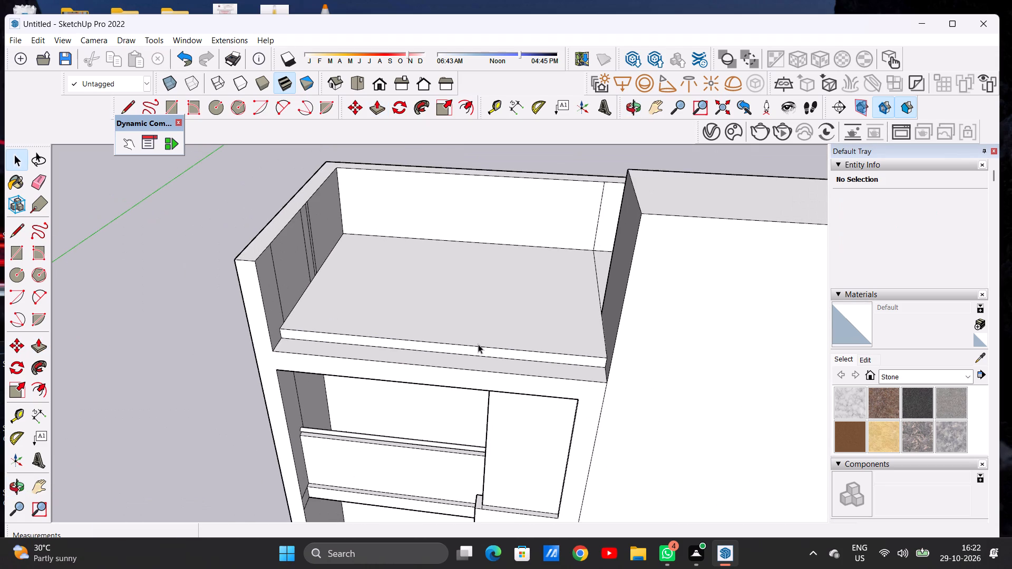
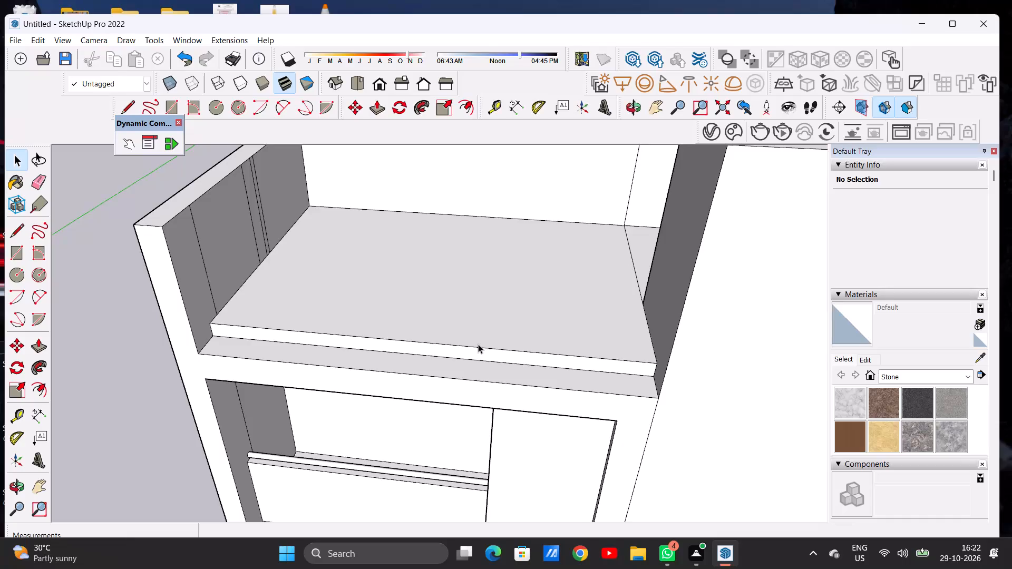
Draw a line about 24' long across the narrow ledge in front of the raised top shelf, splitting it lengthwise.
key(l)
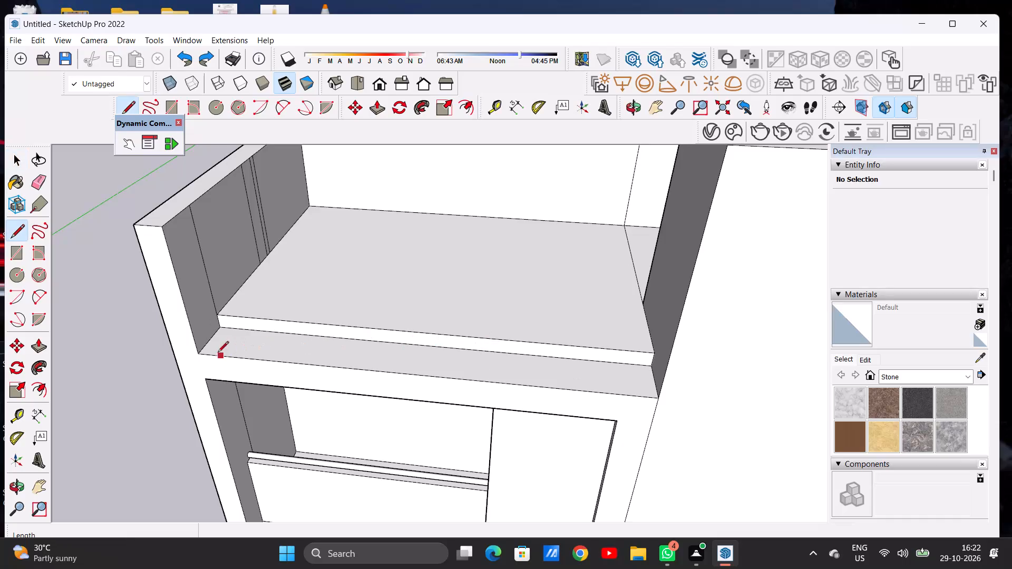
click(207, 344)
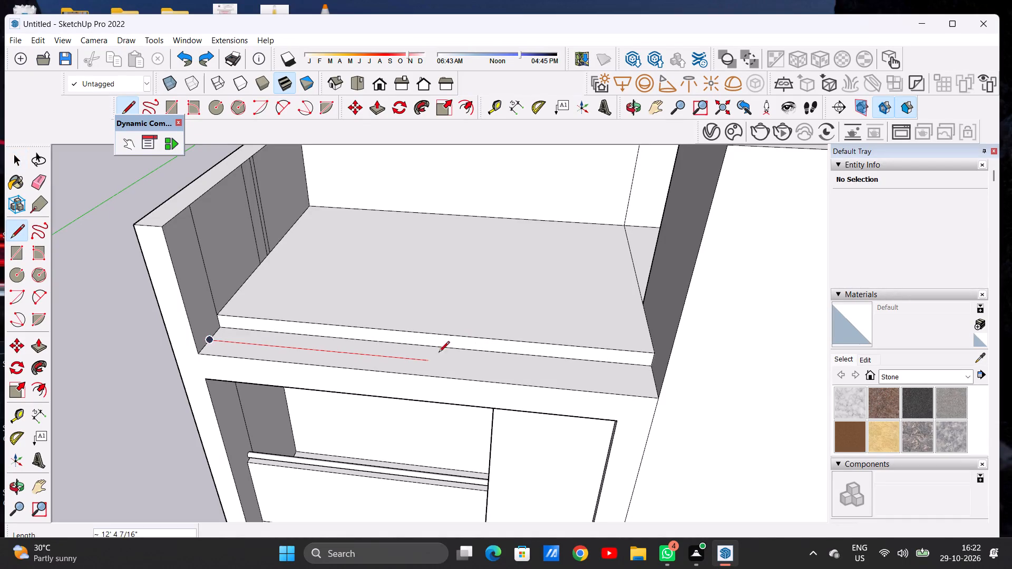
click(657, 382)
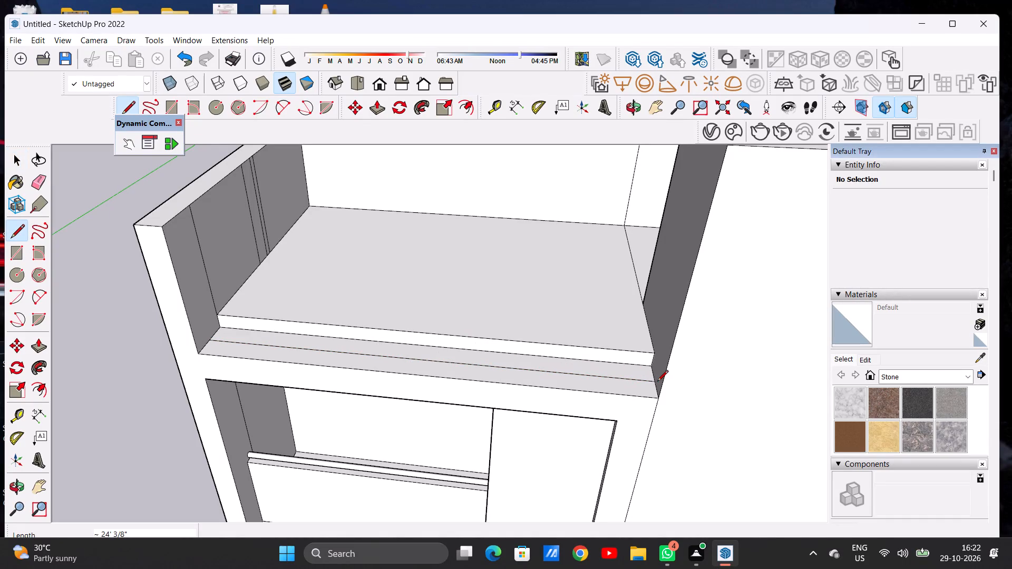
key(space)
Push/Pull the rear strip of the split ledge up about 10 1/8" to the level of the raised shelf top.
scroll(427, 388, down, 6)
middle_drag(503, 395, 533, 352)
scroll(523, 357, up, 6)
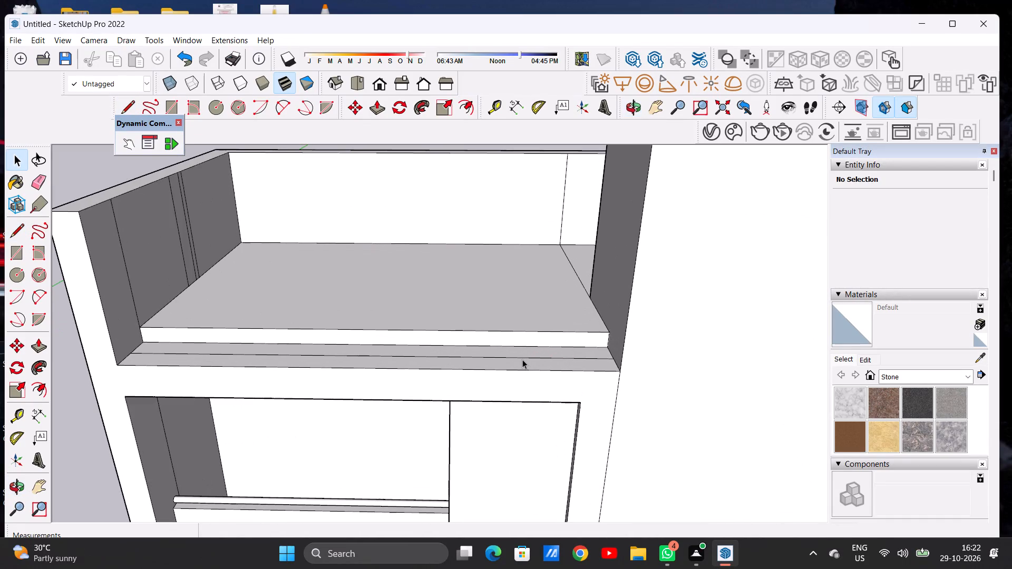
key(p)
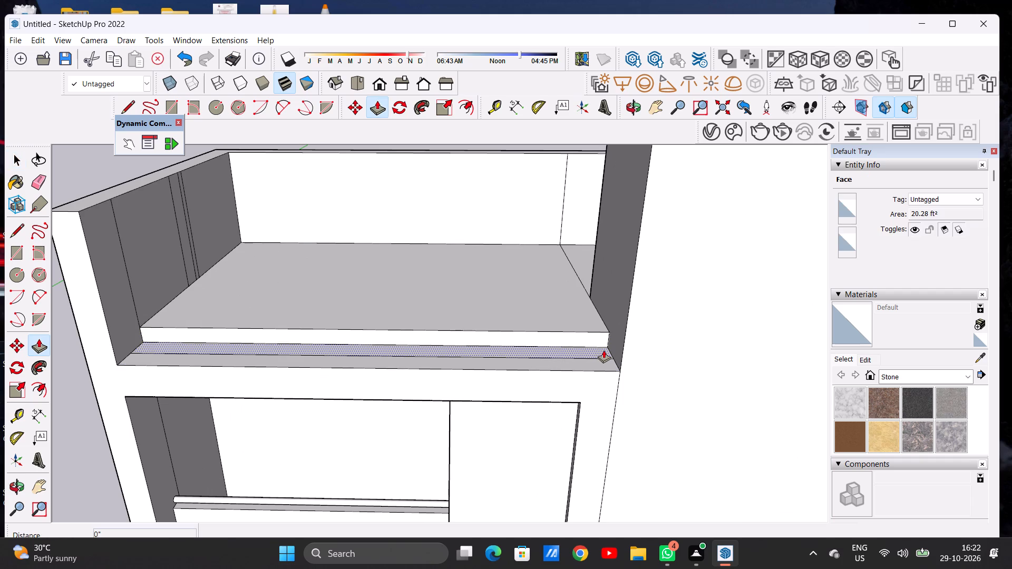
key(space)
scroll(578, 355, down, 10)
middle_drag(538, 352, 494, 289)
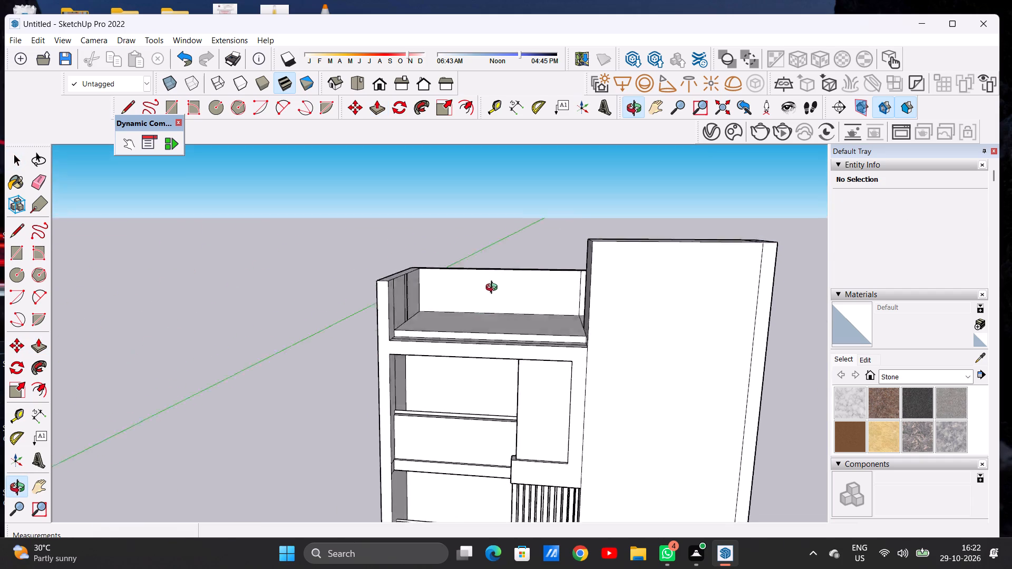
middle_drag(494, 289, 565, 367)
scroll(591, 357, up, 12)
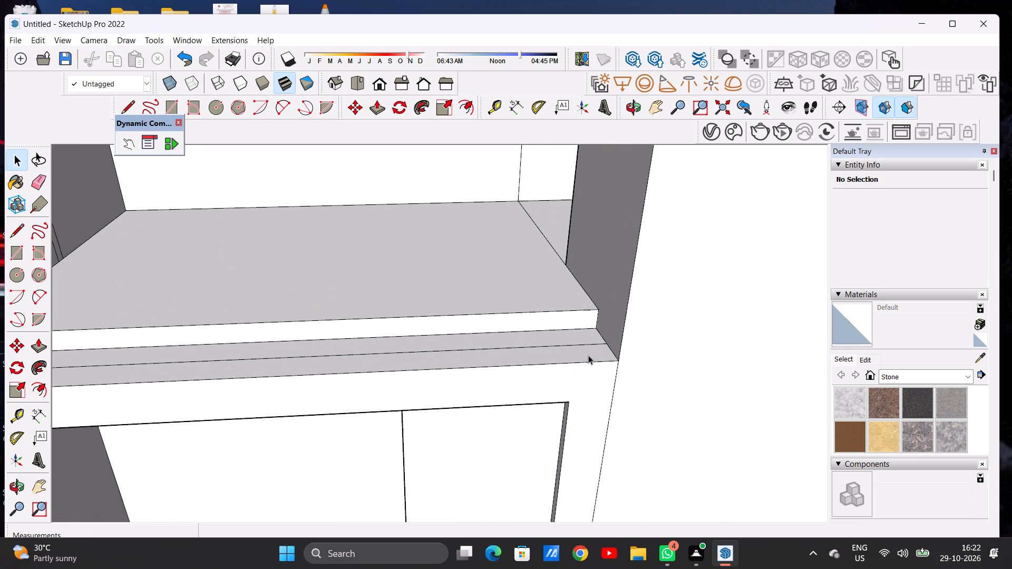
key(p)
scroll(596, 332, up, 5)
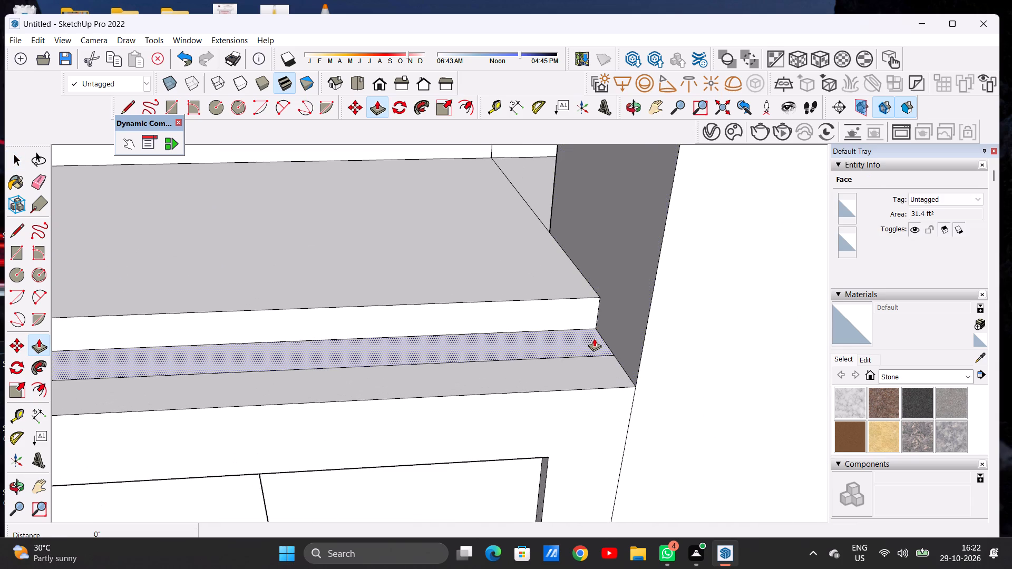
click(594, 338)
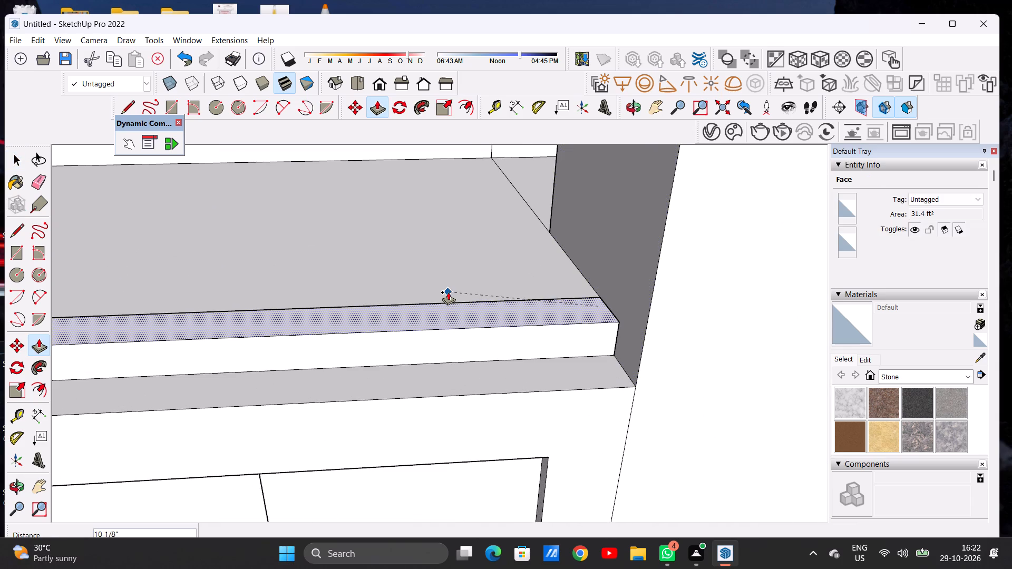
click(448, 292)
key(space)
Draw a vertical line about 6' 7" on the inner face of the side panel, from the shelf's front corner to the top edge.
scroll(548, 416, down, 20)
scroll(548, 416, down, 2)
middle_drag(443, 429, 442, 425)
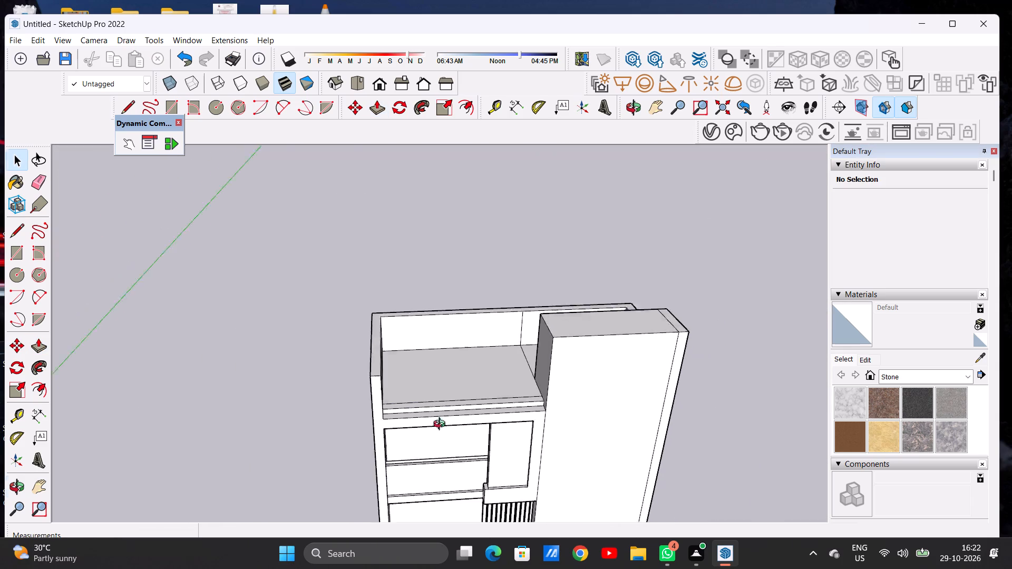
middle_drag(442, 425, 334, 336)
scroll(348, 355, up, 14)
middle_drag(400, 378, 344, 378)
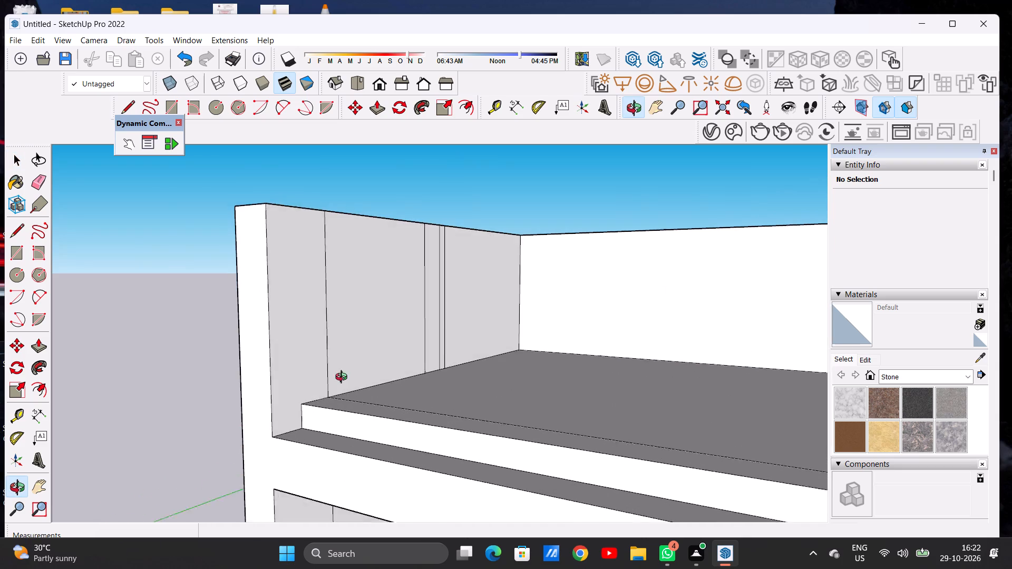
middle_drag(344, 378, 177, 422)
scroll(177, 422, up, 1)
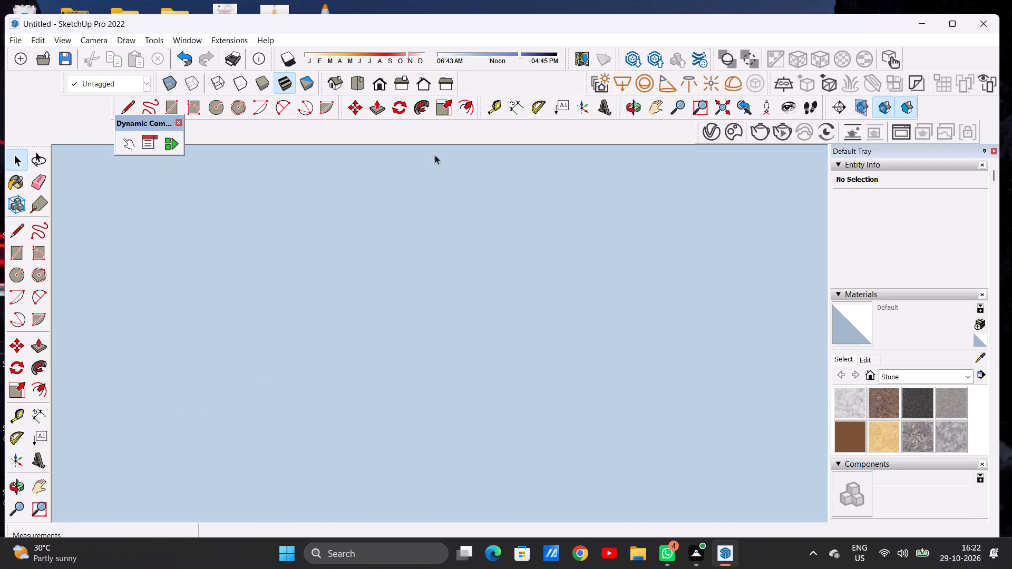
click(381, 84)
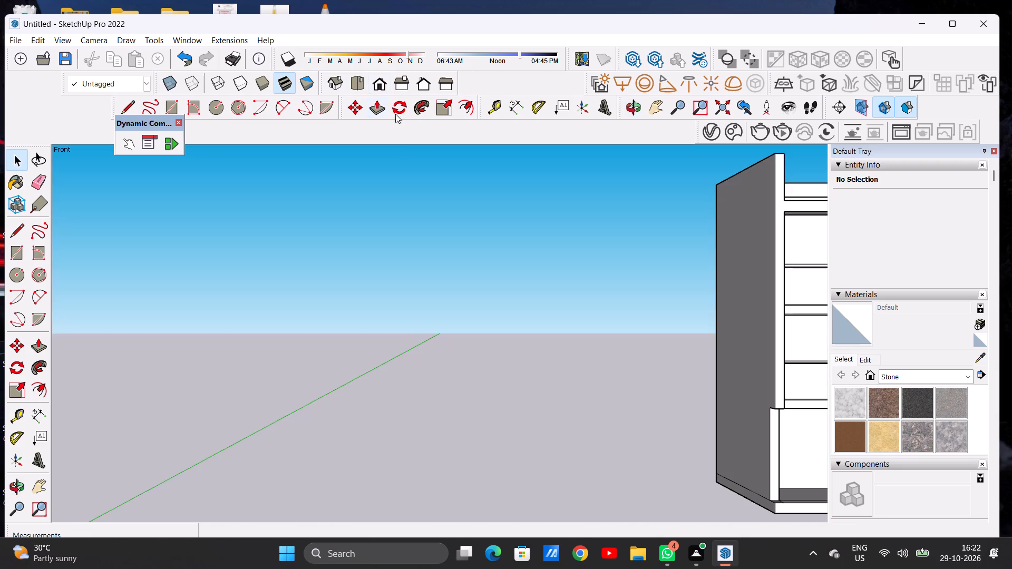
scroll(521, 379, down, 6)
scroll(431, 329, down, 10)
middle_drag(515, 331, 356, 330)
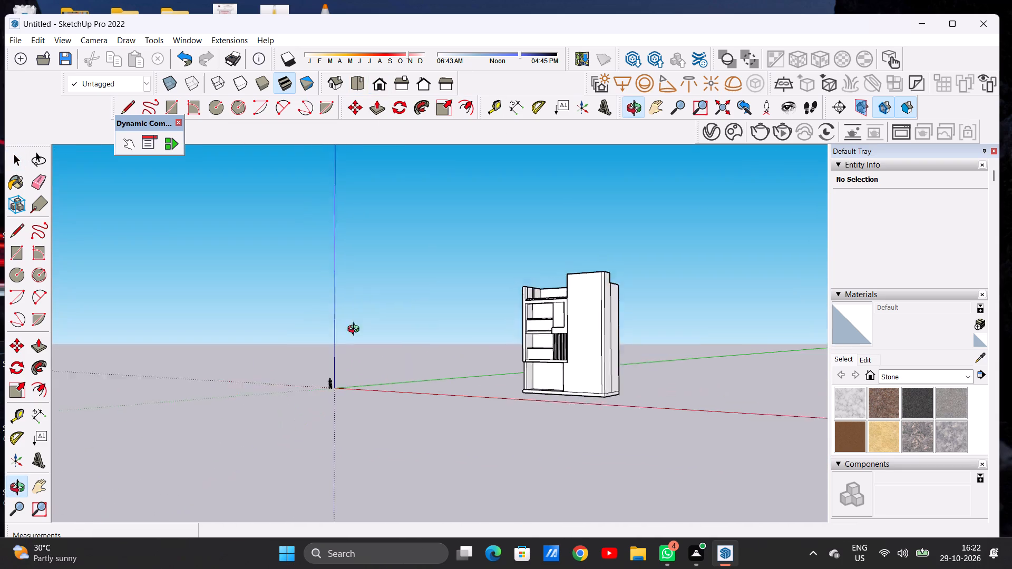
middle_drag(356, 330, 316, 356)
scroll(609, 258, up, 15)
middle_drag(509, 315, 453, 342)
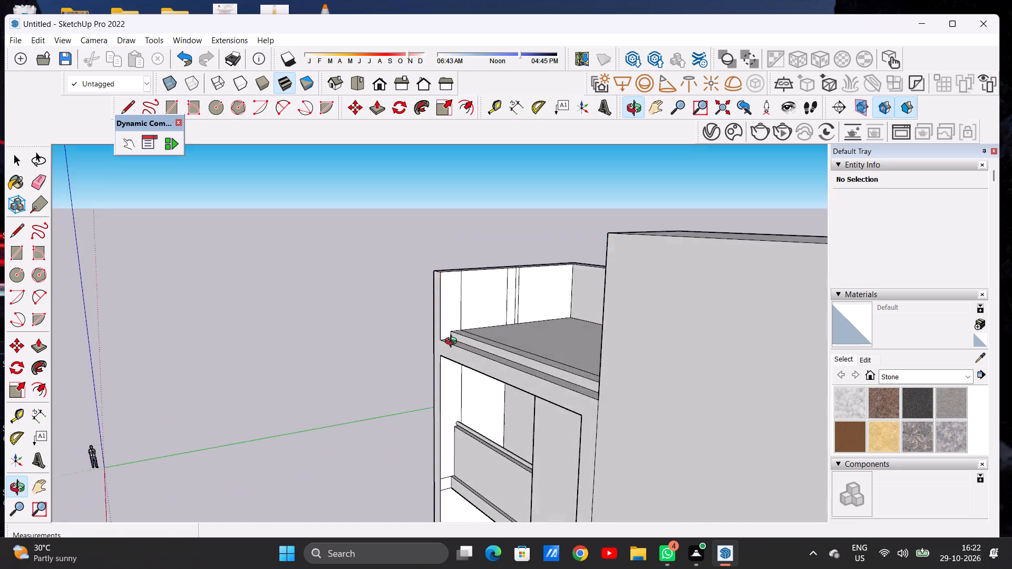
middle_drag(453, 342, 432, 348)
scroll(451, 300, up, 8)
middle_drag(489, 353, 469, 342)
scroll(469, 342, up, 1)
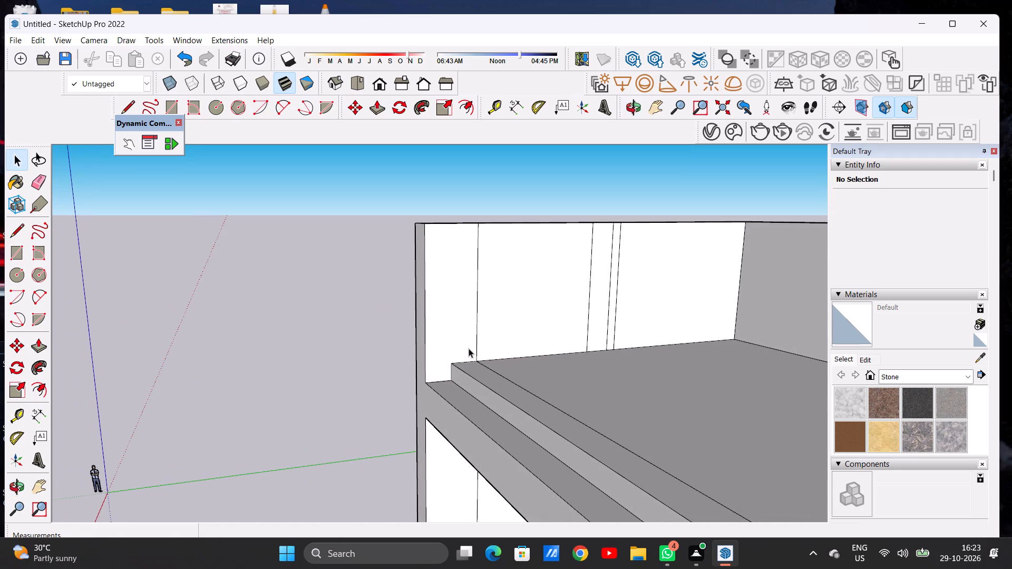
key(c)
scroll(446, 269, up, 4)
key(space)
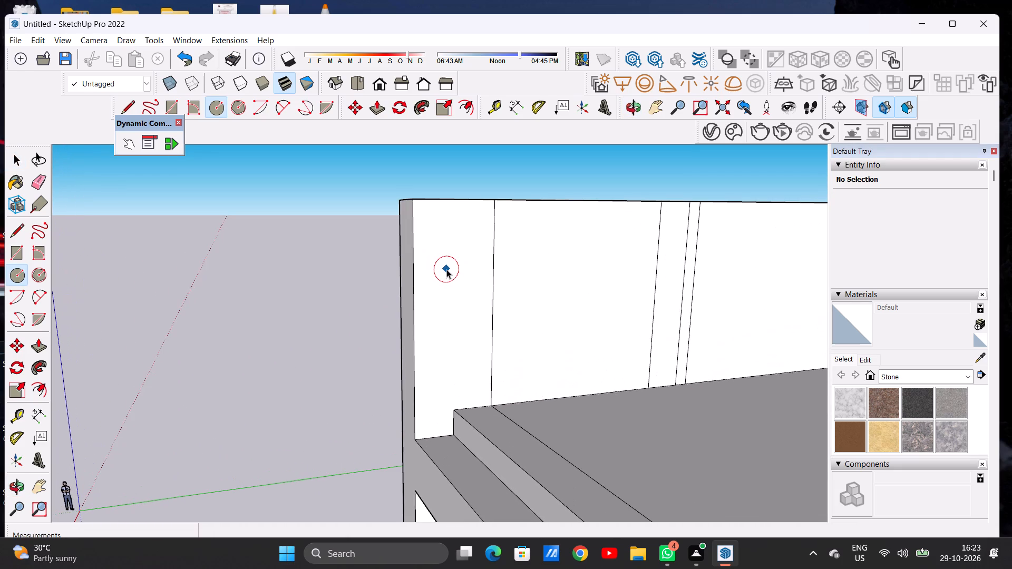
text(L)
click(456, 407)
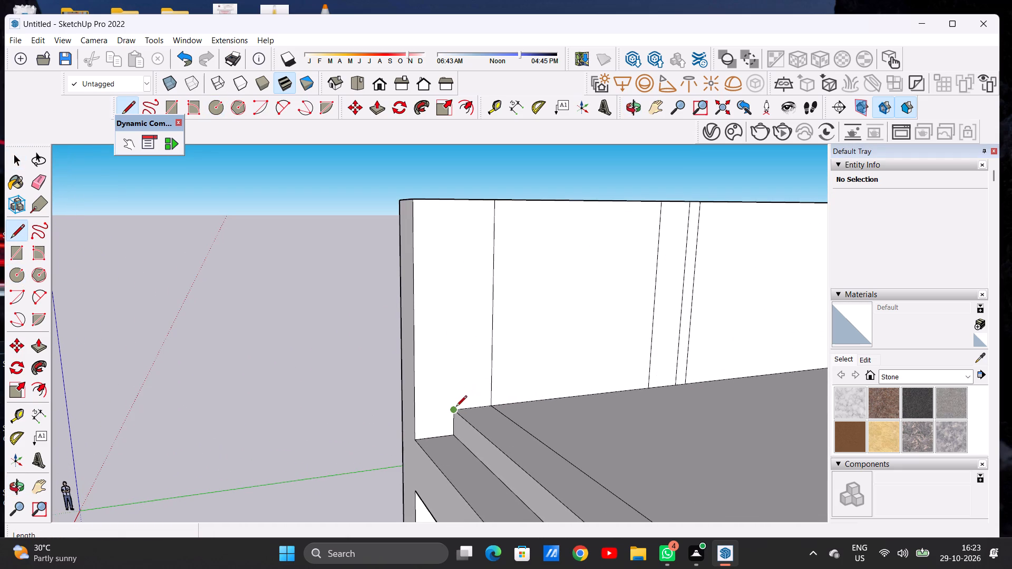
click(458, 201)
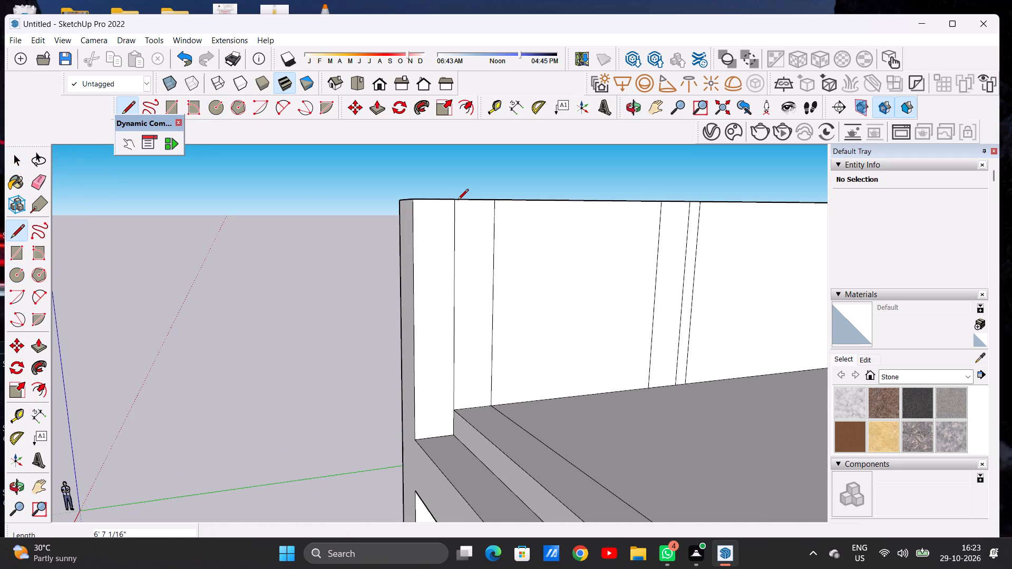
key(space)
Draw a circle of about 3 7/16" radius near the bottom of the narrow vertical strip on the side panel.
scroll(495, 332, down, 13)
middle_drag(482, 363, 583, 351)
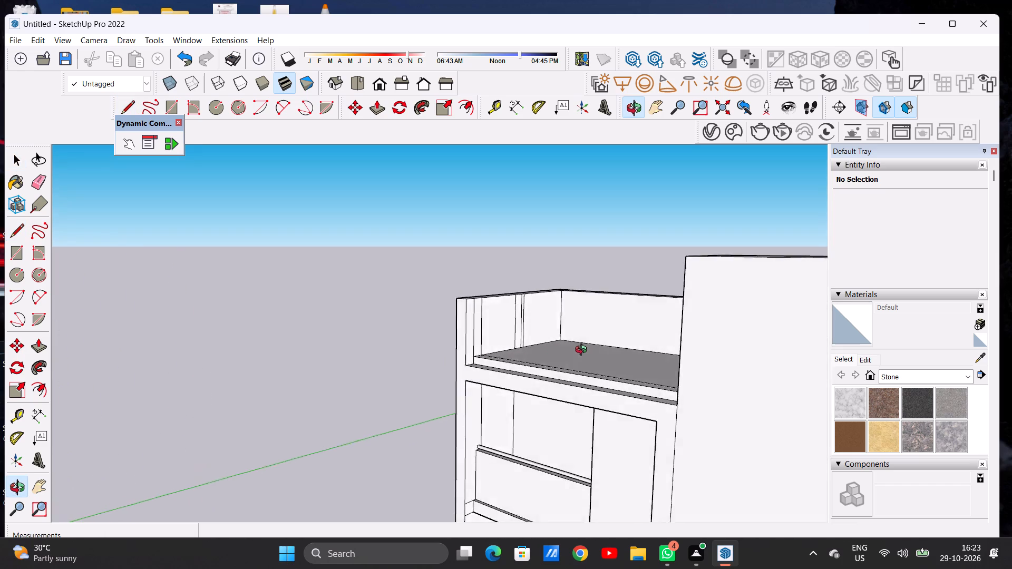
middle_drag(583, 351, 469, 359)
scroll(505, 322, up, 14)
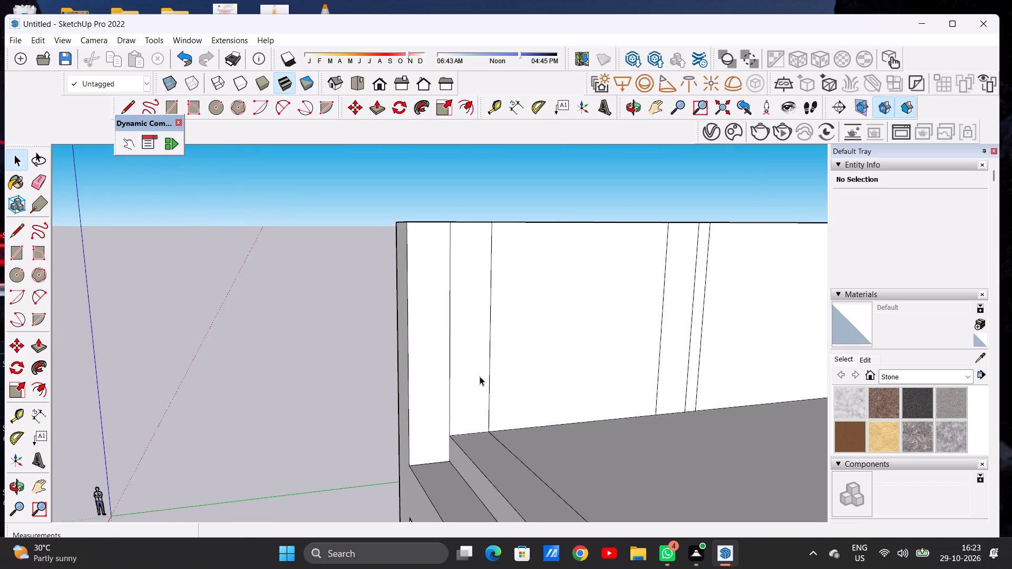
middle_drag(485, 390, 465, 372)
key(c)
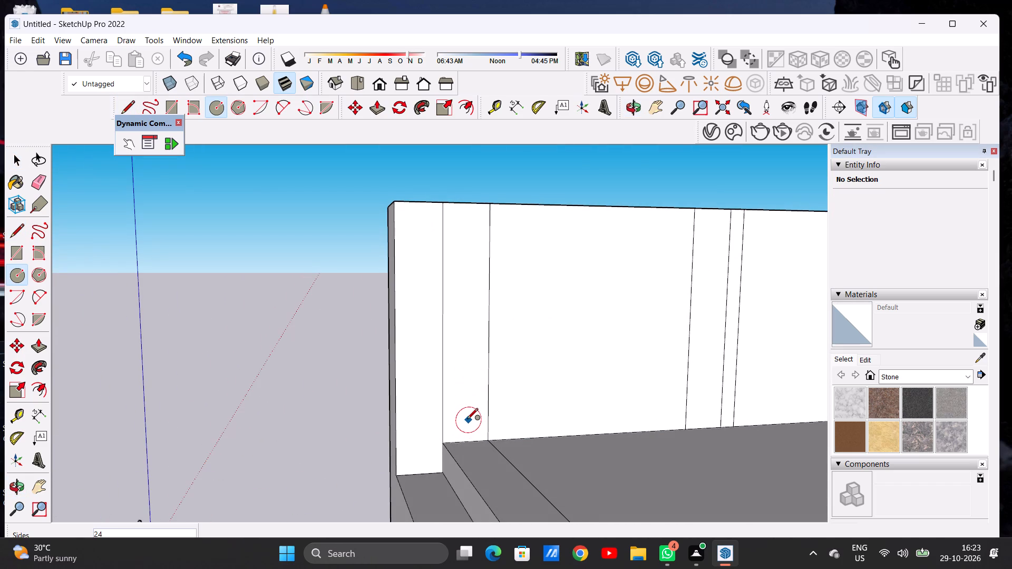
click(465, 421)
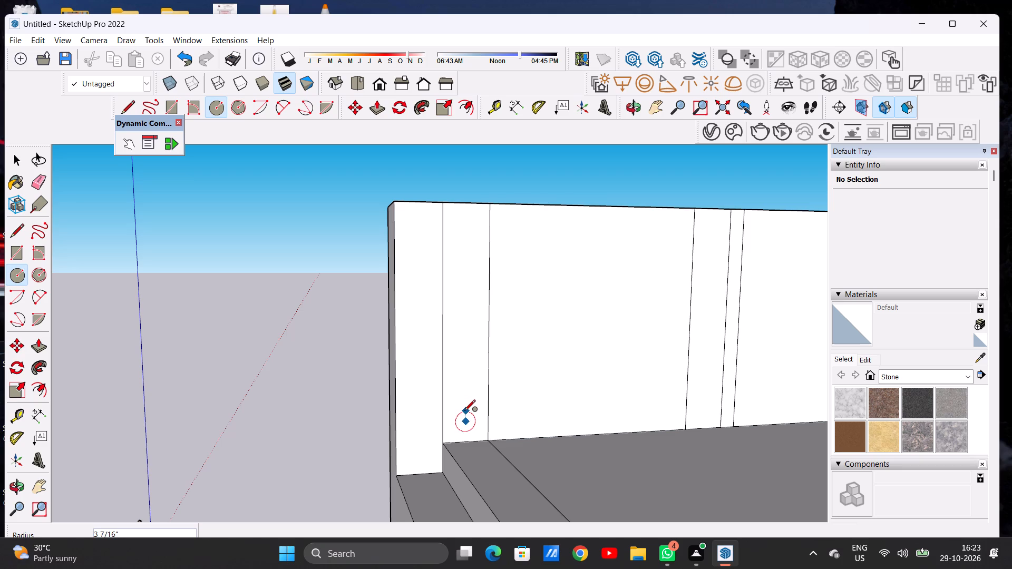
click(464, 411)
key(space)
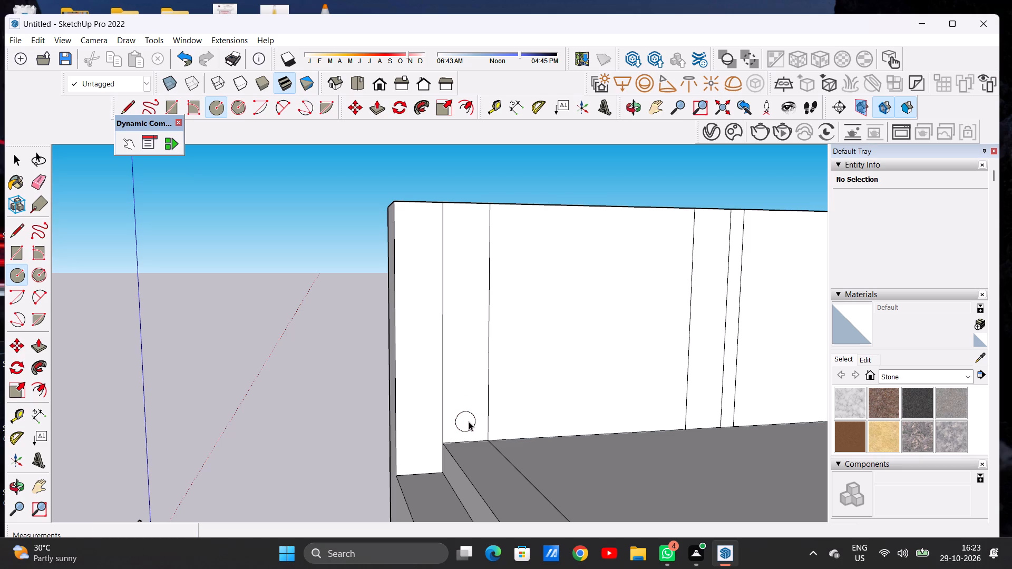
Copy the circle four times along the strip: near its top, then about 4' 1 7/16" down, 3' 5/8" up and 1' 3/16" down.
double_click(469, 421)
key(m)
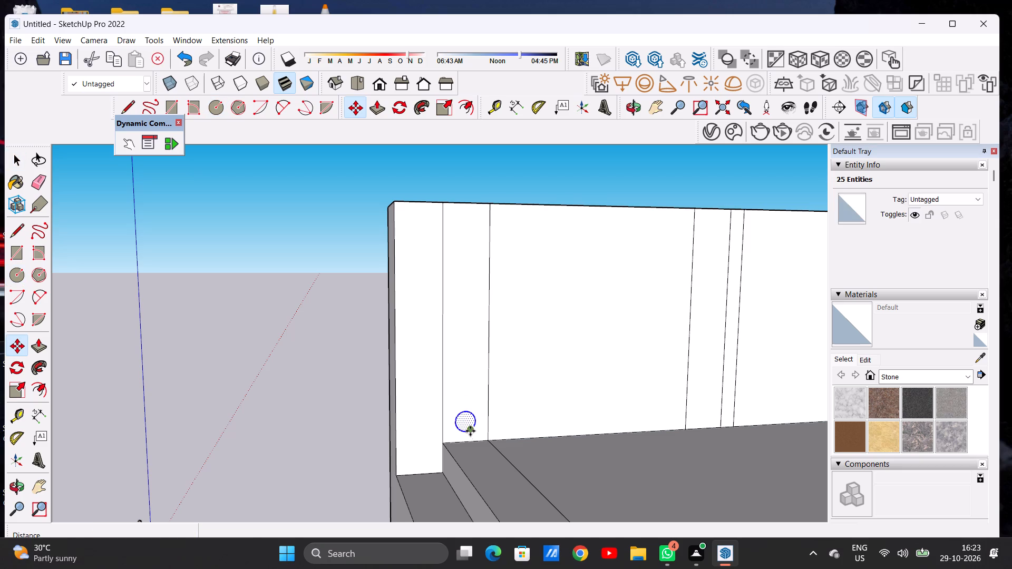
click(470, 431)
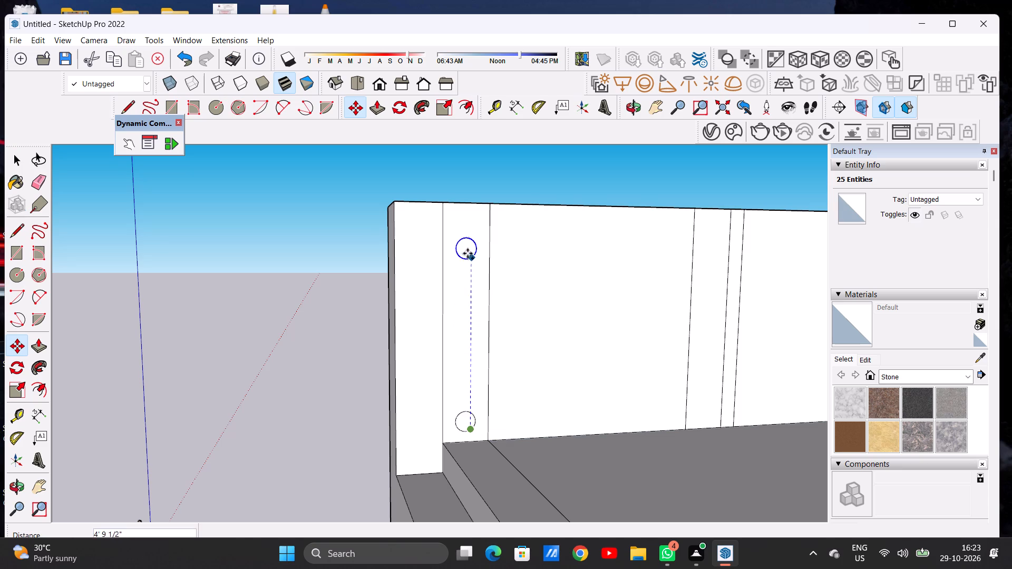
click(469, 241)
click(469, 241)
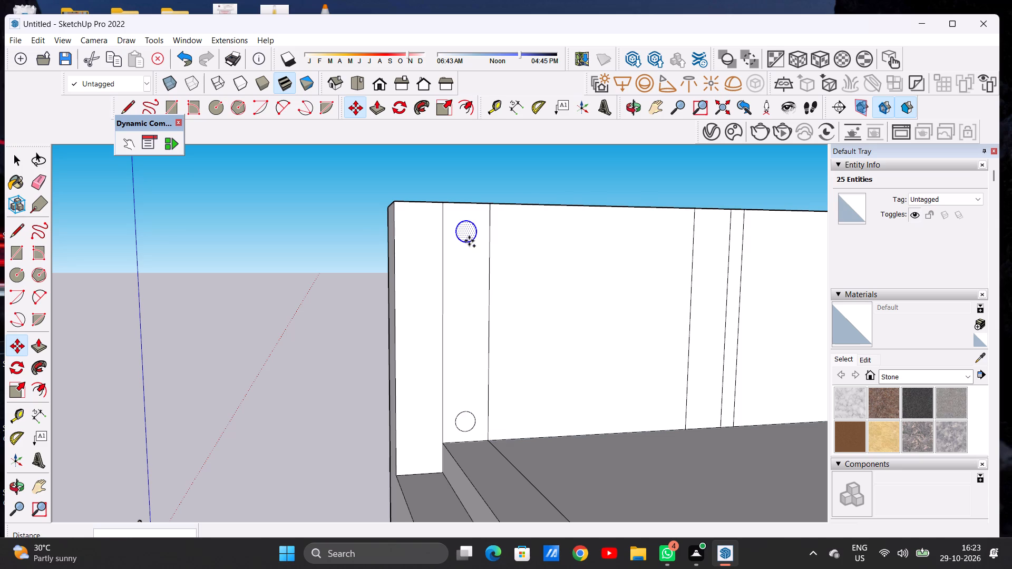
click(468, 391)
click(468, 391)
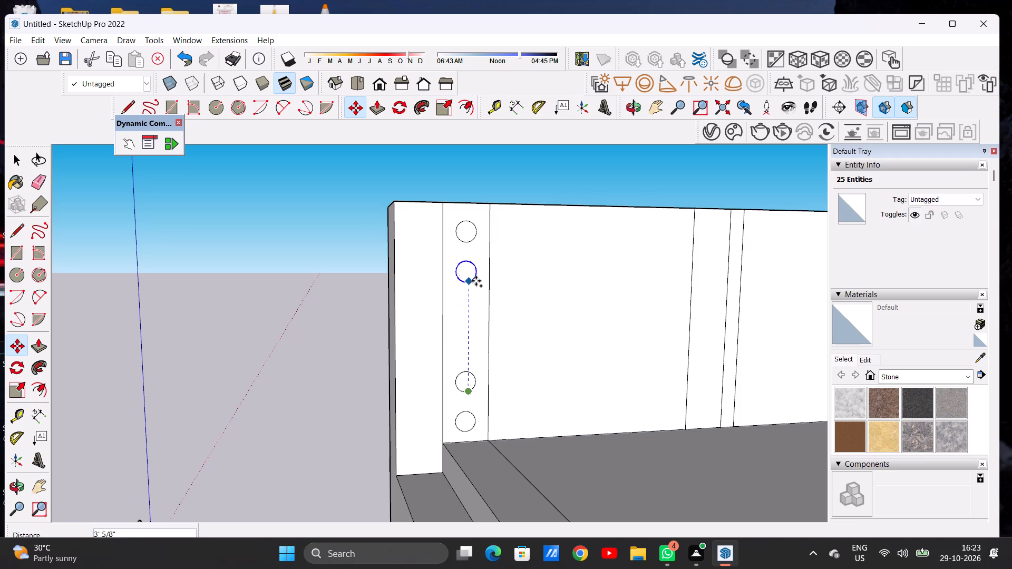
click(474, 282)
click(474, 282)
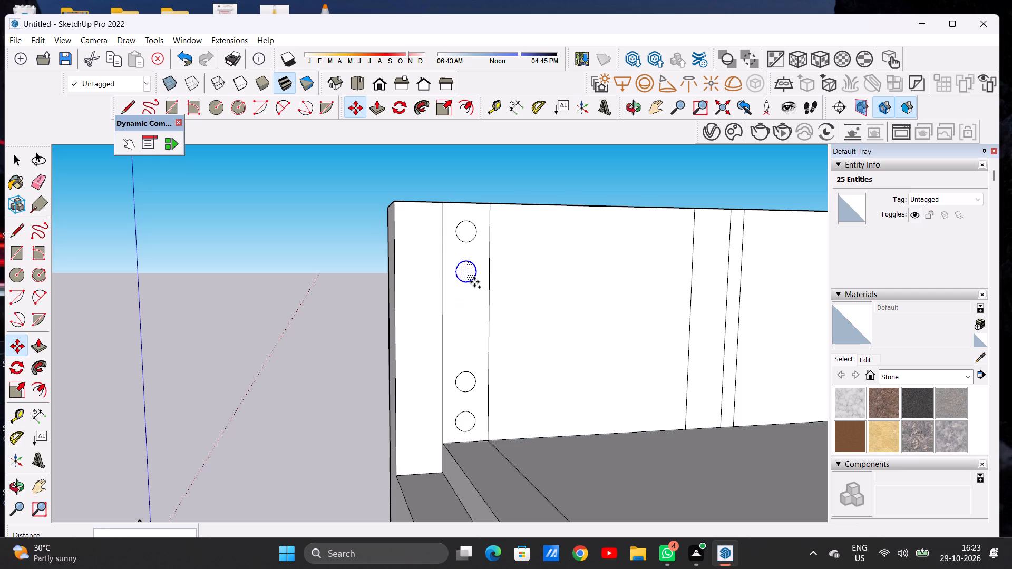
click(475, 316)
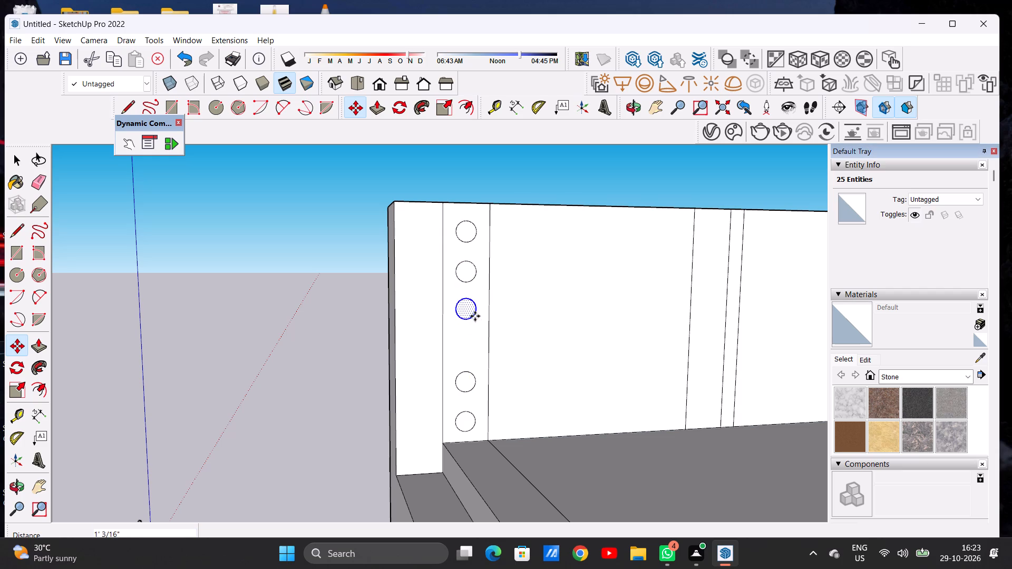
key(space)
Adjust the second circle from the top, moving it up about 2 15/16" and back down about 1 13/16" between its neighbours.
double_click(465, 272)
key(m)
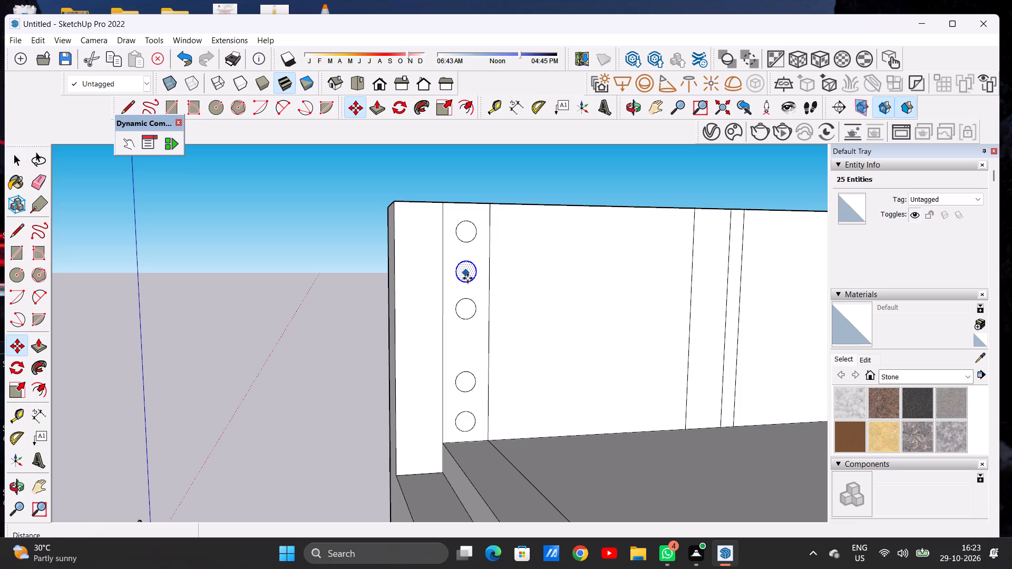
click(468, 286)
click(468, 277)
key(space)
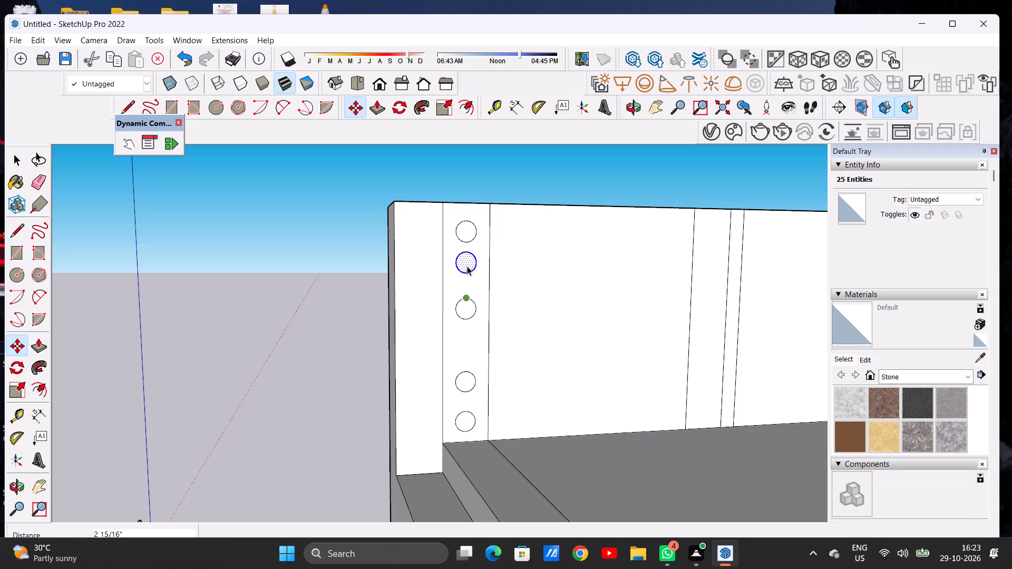
key(m)
click(468, 277)
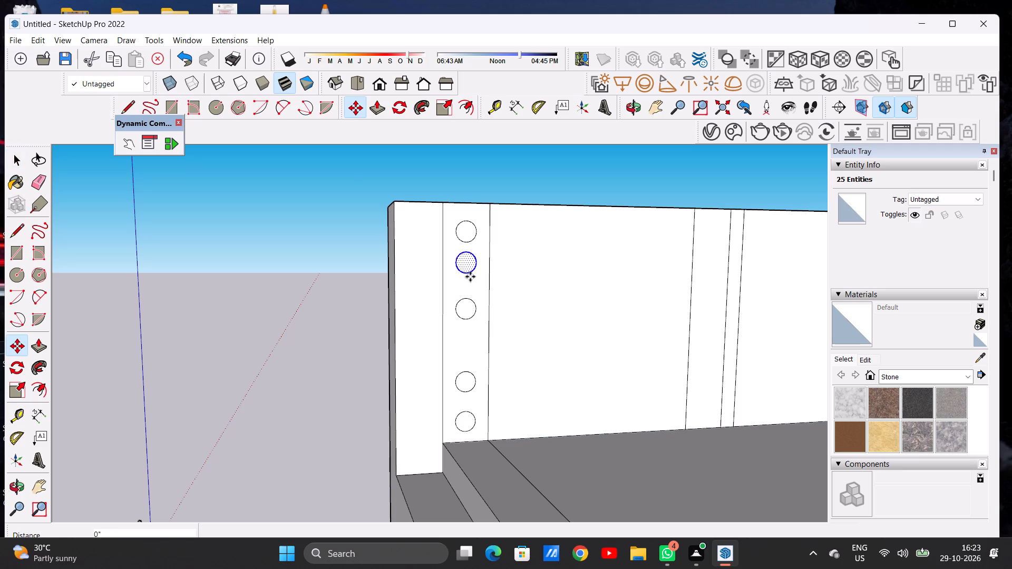
click(470, 278)
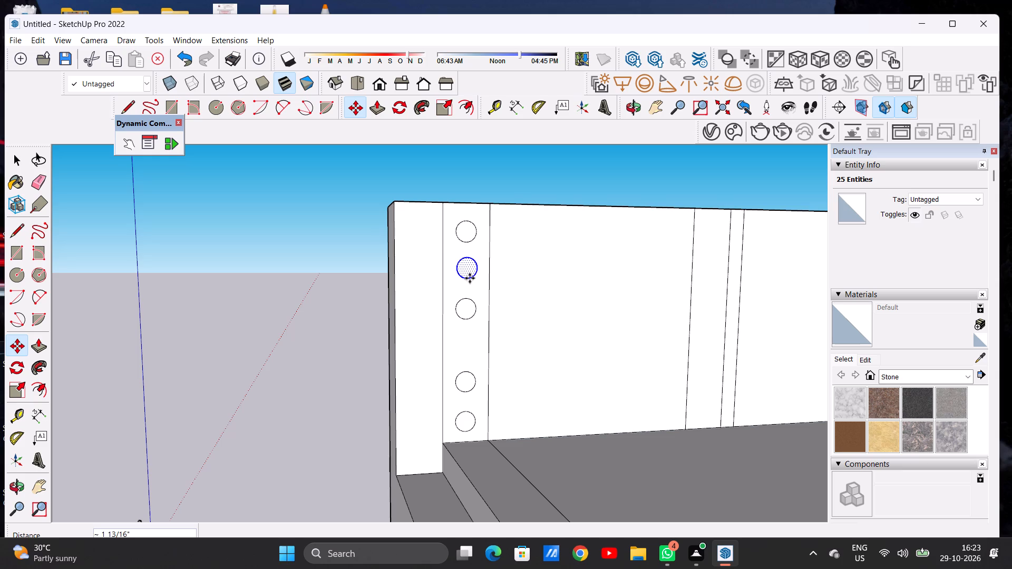
Delete the third circle from the top in the column on the side panel's narrow strip.
key(space)
double_click(464, 307)
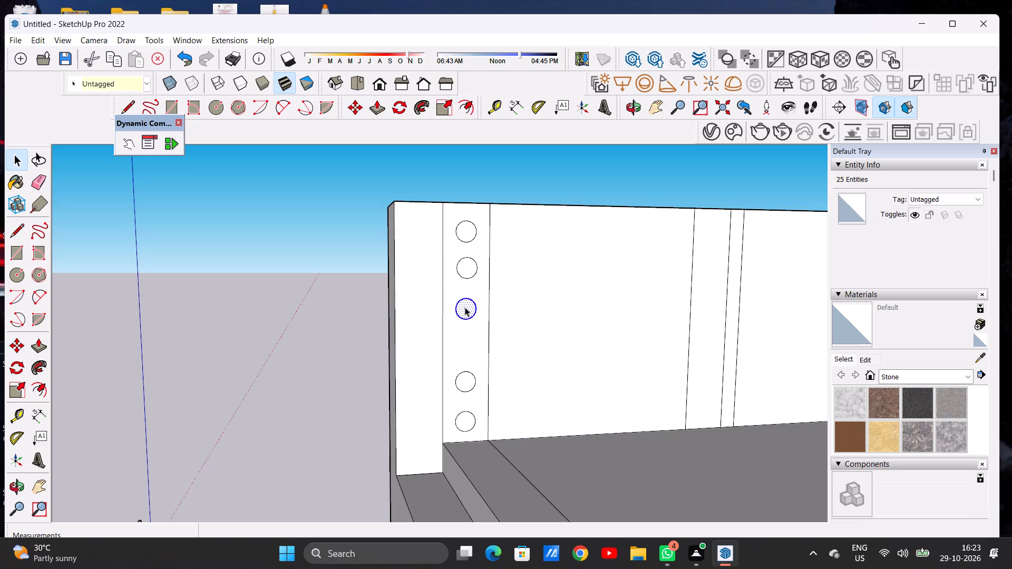
key(m)
click(468, 317)
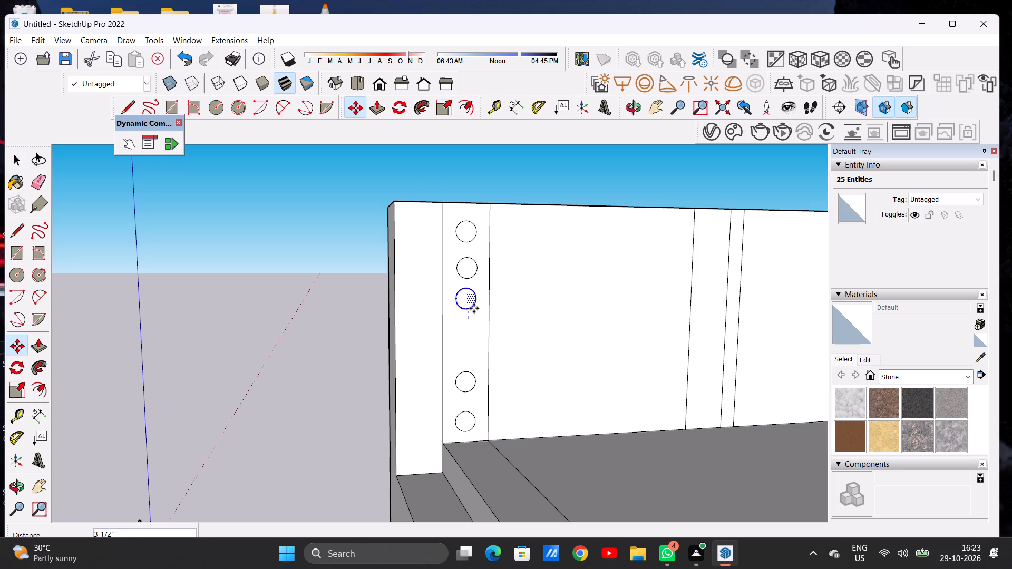
key(space)
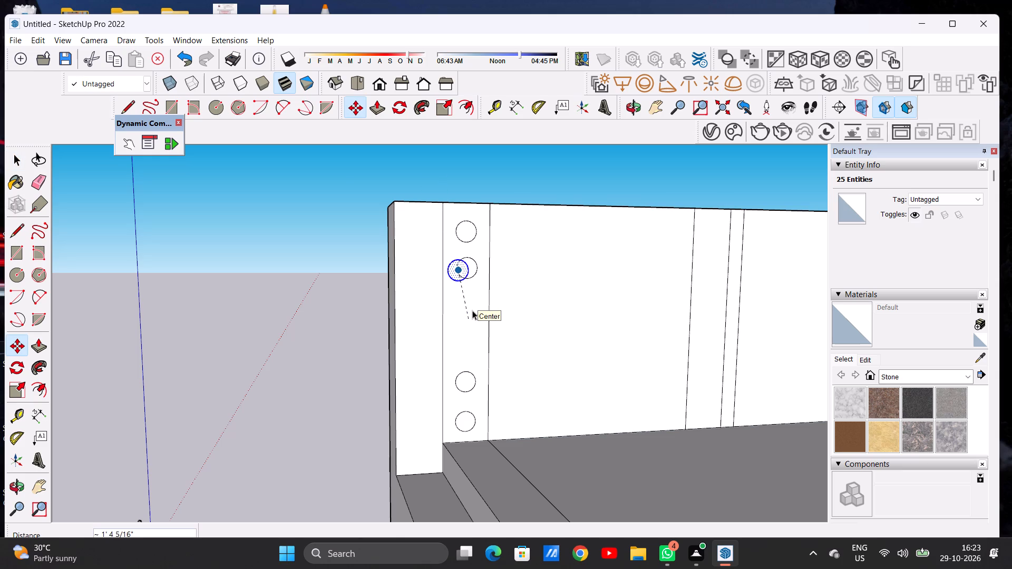
key(Delete)
Copy the second circle from the top about 2' 1 7/16" down the strip, and copy that new circle about 1' back up.
double_click(466, 273)
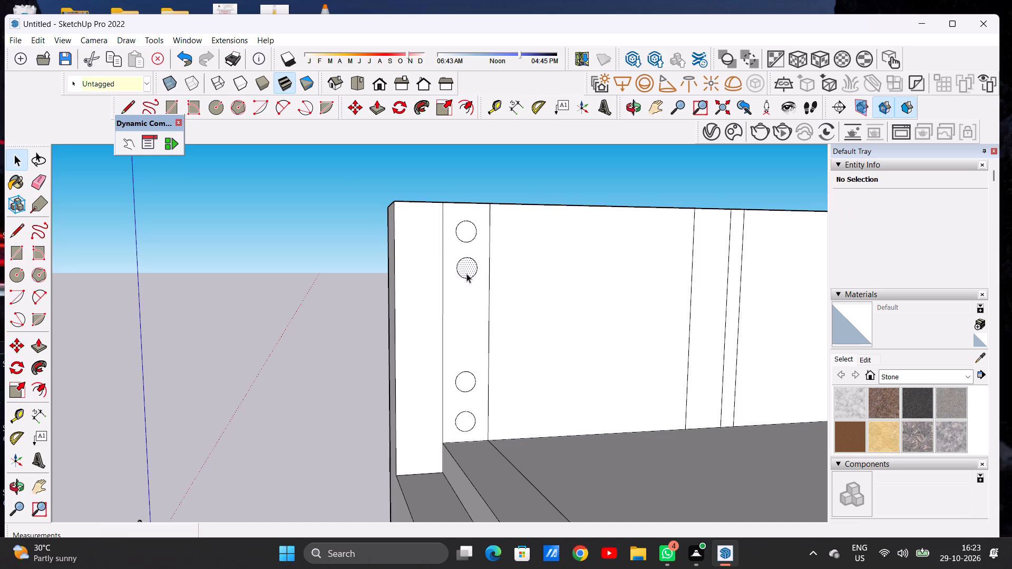
key(m)
click(471, 280)
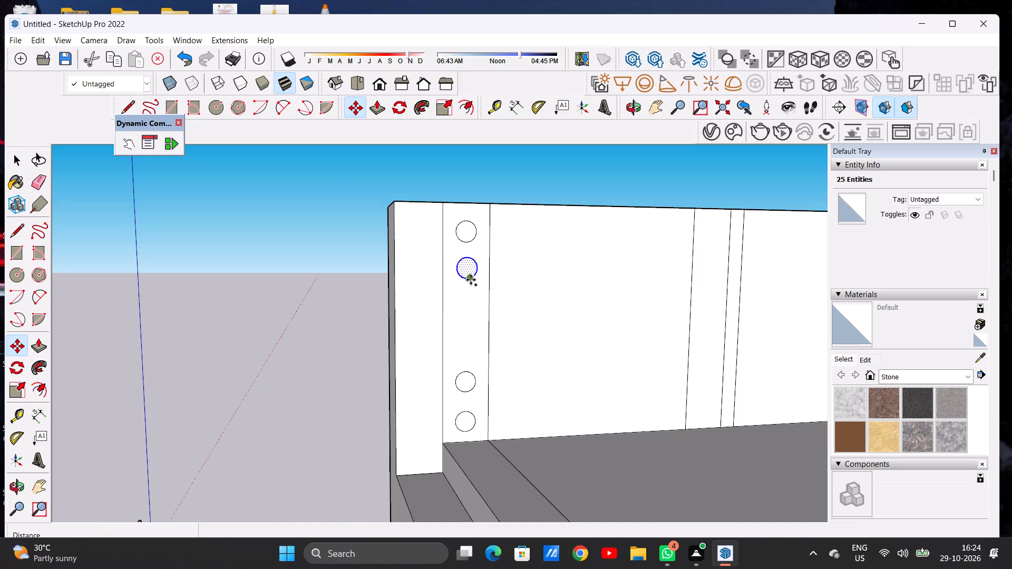
click(468, 355)
click(468, 355)
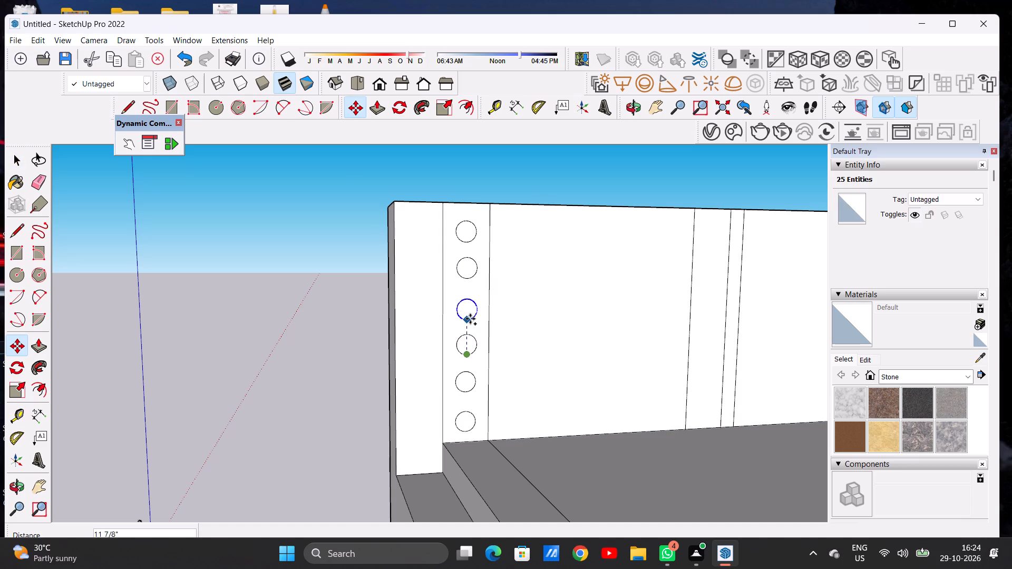
click(471, 317)
key(space)
click(325, 309)
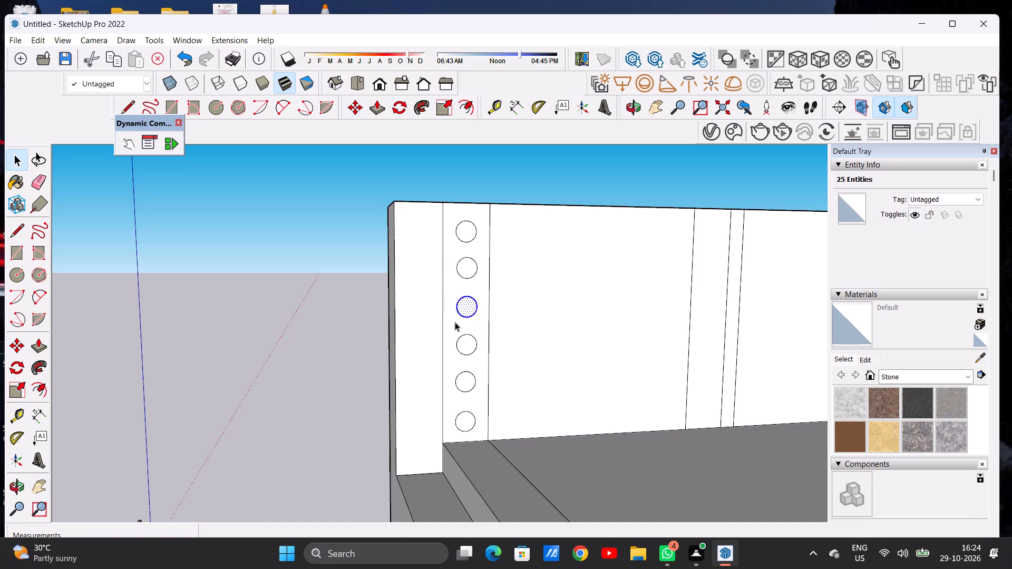
Examine the whole cabinet in the standard front view.
scroll(455, 324, down, 14)
click(382, 80)
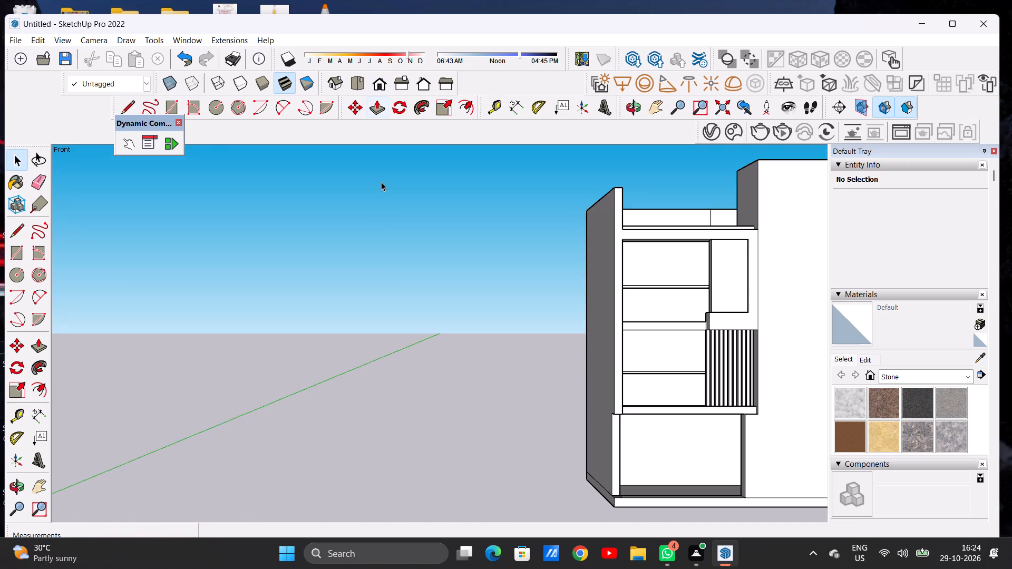
scroll(387, 266, down, 2)
scroll(386, 280, up, 1)
scroll(385, 281, down, 12)
scroll(389, 311, up, 1)
scroll(396, 311, down, 2)
scroll(488, 287, up, 11)
scroll(560, 266, down, 11)
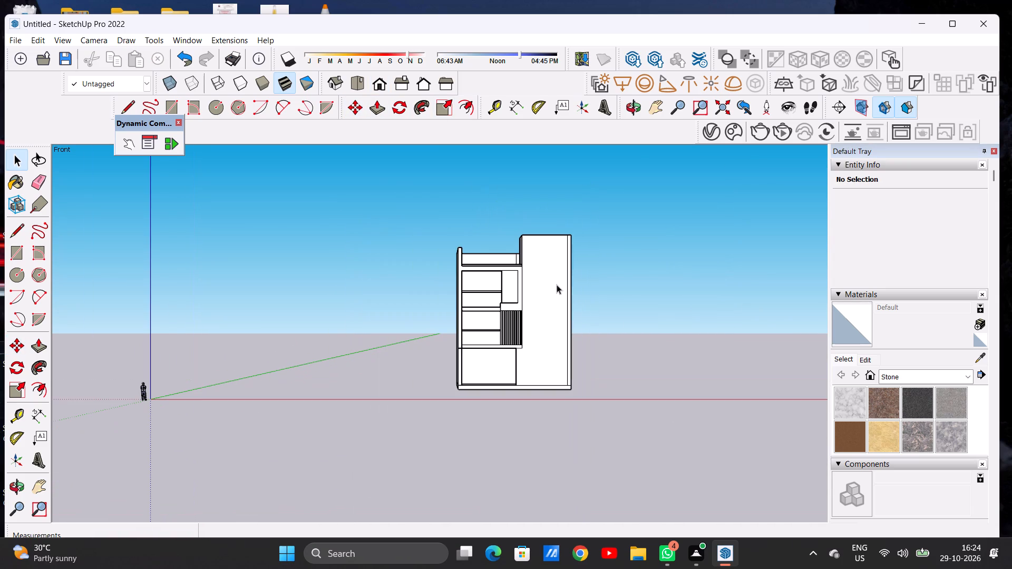
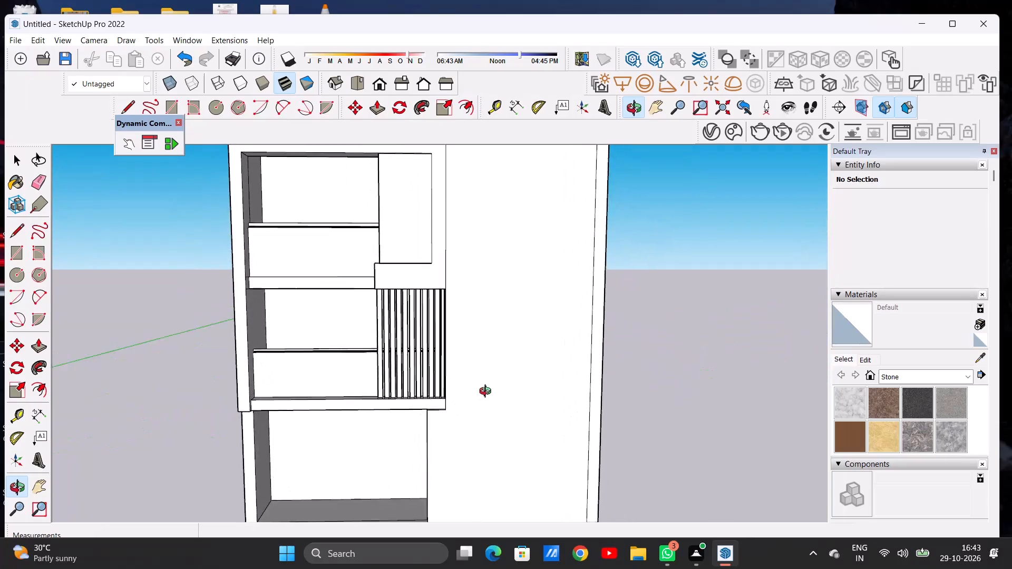
Examine the whole cabinet from the front, both from a distance and close to its upper open section.
scroll(474, 410, down, 7)
scroll(473, 407, up, 1)
scroll(474, 408, down, 4)
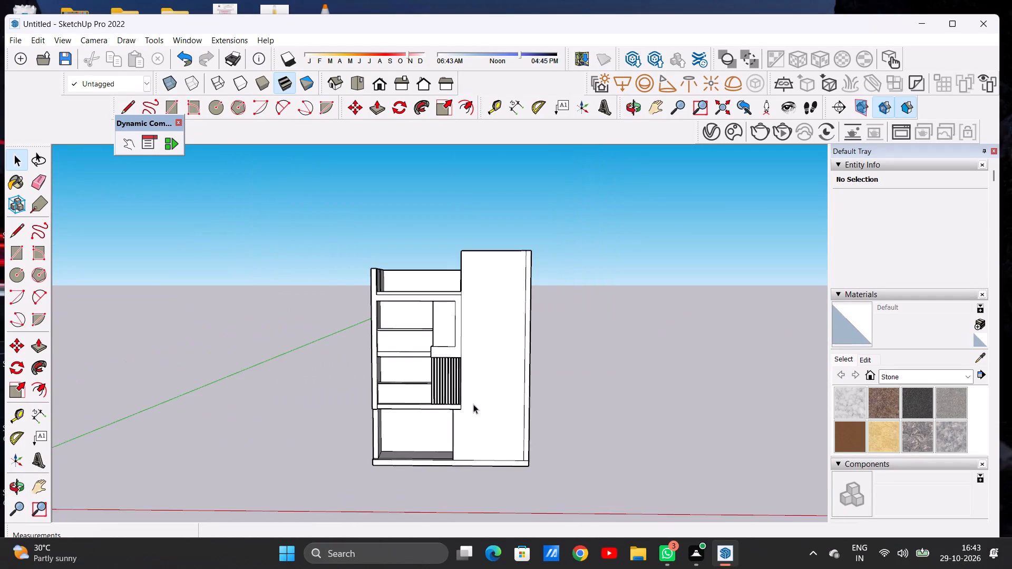
scroll(473, 404, down, 4)
scroll(473, 397, up, 6)
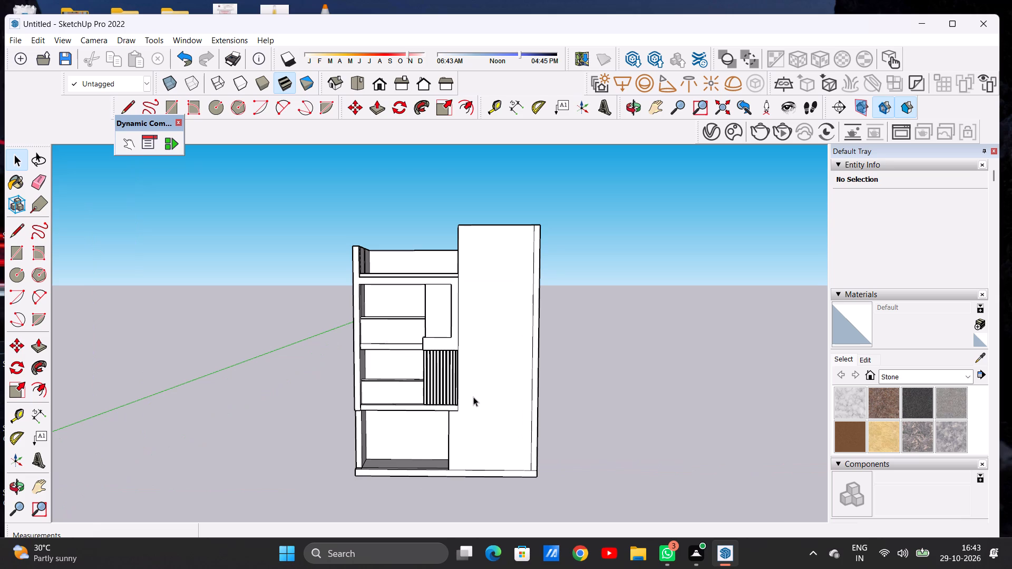
scroll(353, 397, down, 9)
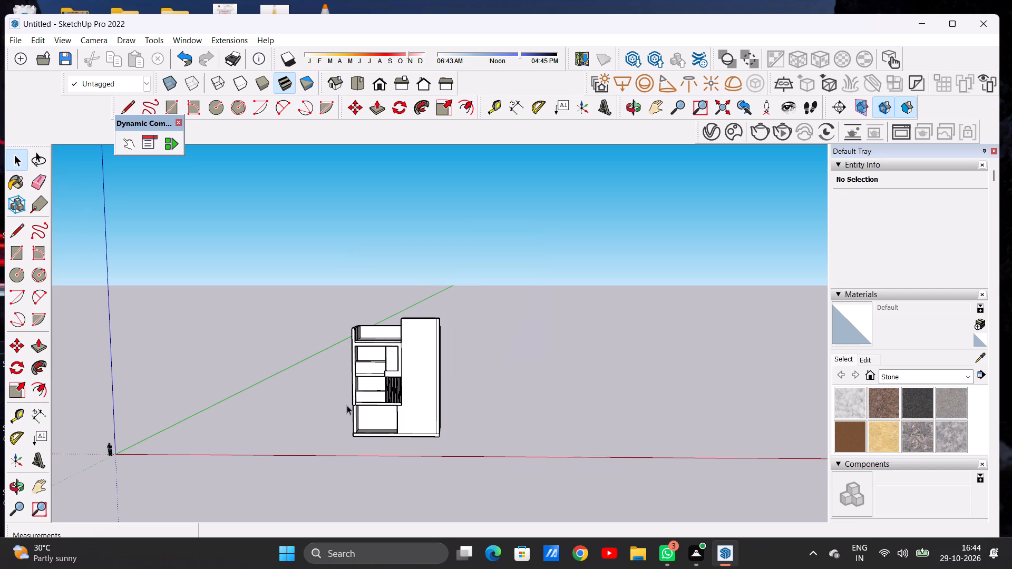
scroll(367, 351, down, 6)
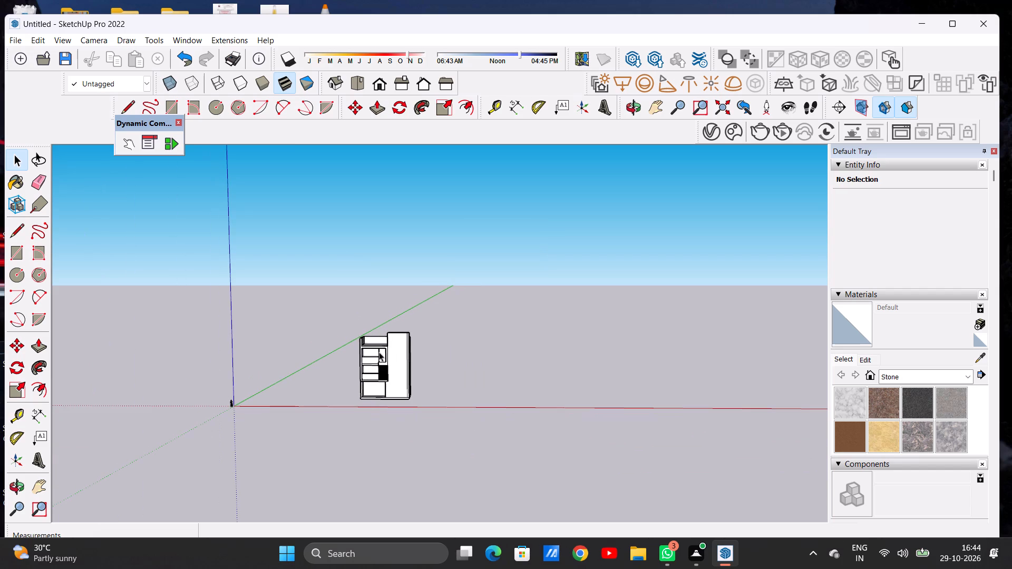
scroll(379, 352, up, 1)
scroll(379, 352, down, 1)
scroll(379, 352, up, 1)
scroll(379, 352, down, 1)
scroll(379, 352, up, 5)
scroll(381, 354, down, 1)
scroll(381, 354, up, 12)
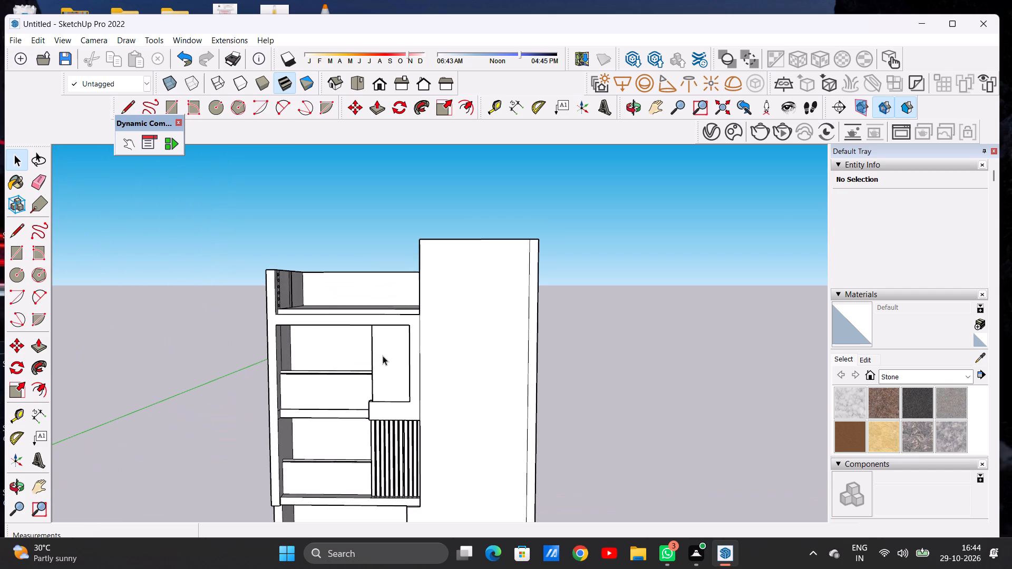
scroll(417, 345, up, 4)
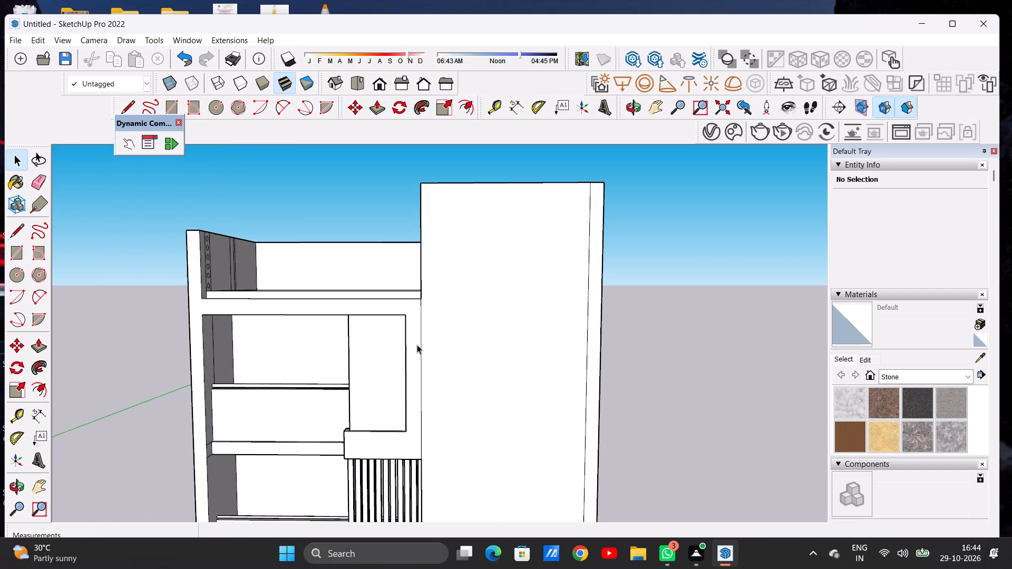
Push/Pull the top circle on the side panel about 24' 3/8" into a rod spanning the open section to the tall cabinet's side.
middle_drag(452, 289, 414, 370)
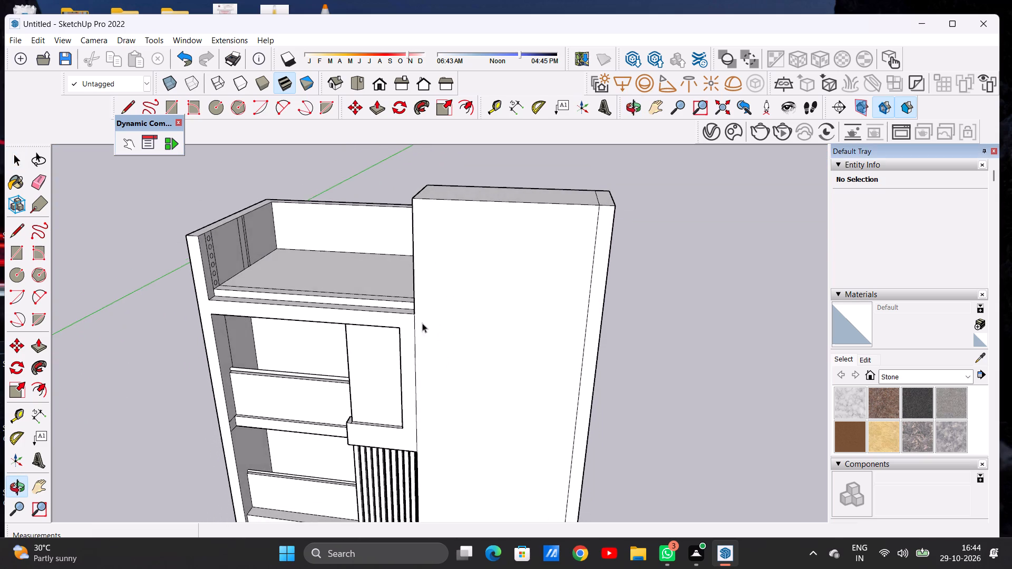
scroll(422, 323, down, 5)
middle_drag(446, 306, 470, 323)
scroll(328, 329, up, 3)
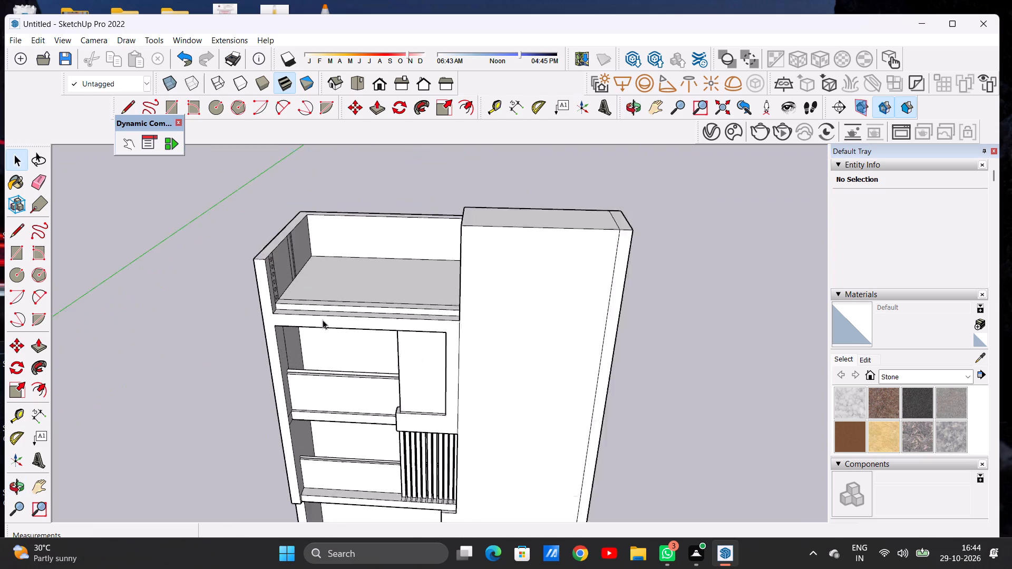
scroll(323, 320, up, 2)
scroll(323, 319, down, 1)
scroll(319, 317, up, 6)
middle_drag(283, 284, 215, 249)
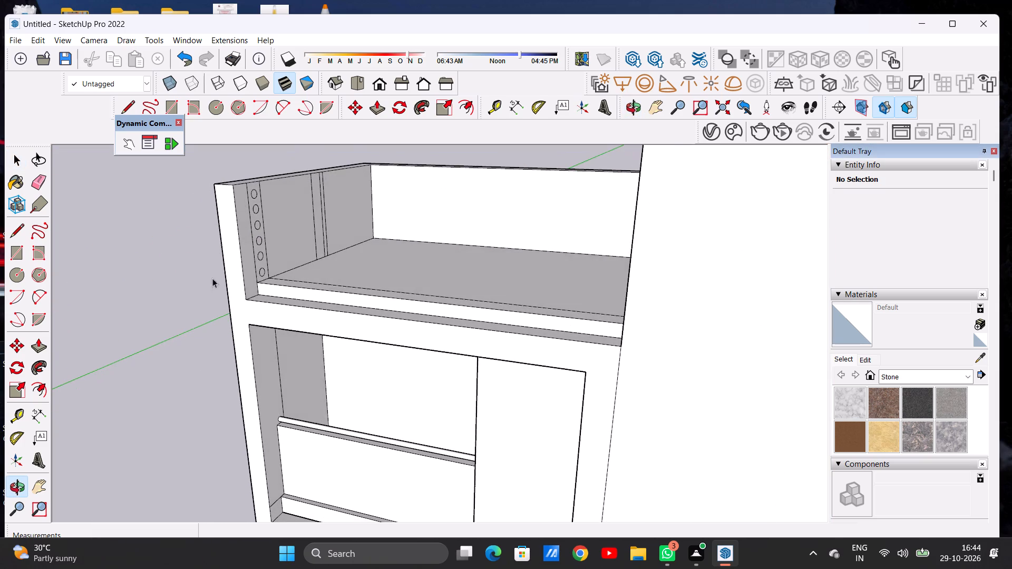
scroll(243, 302, down, 6)
scroll(242, 244, up, 16)
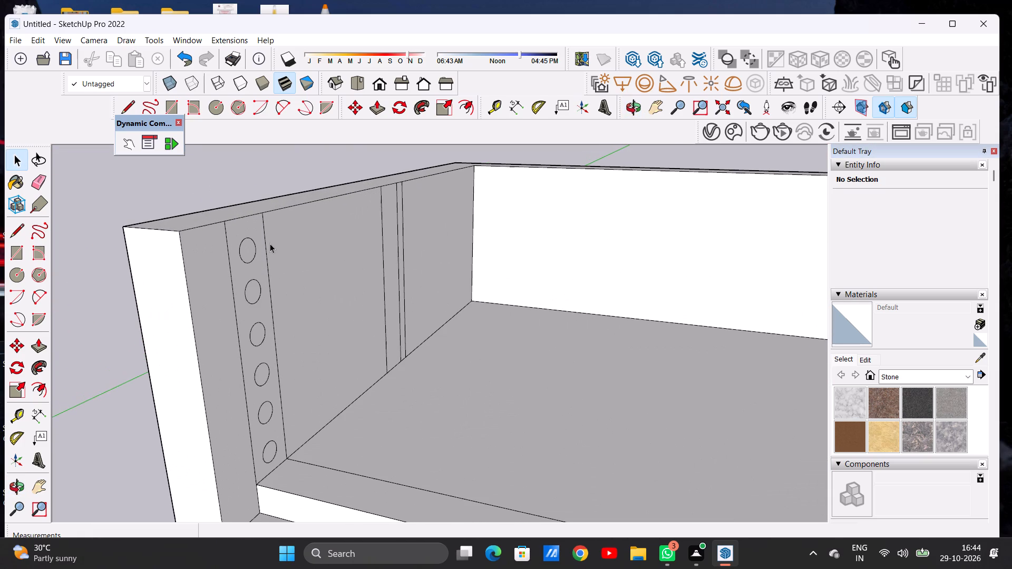
key(p)
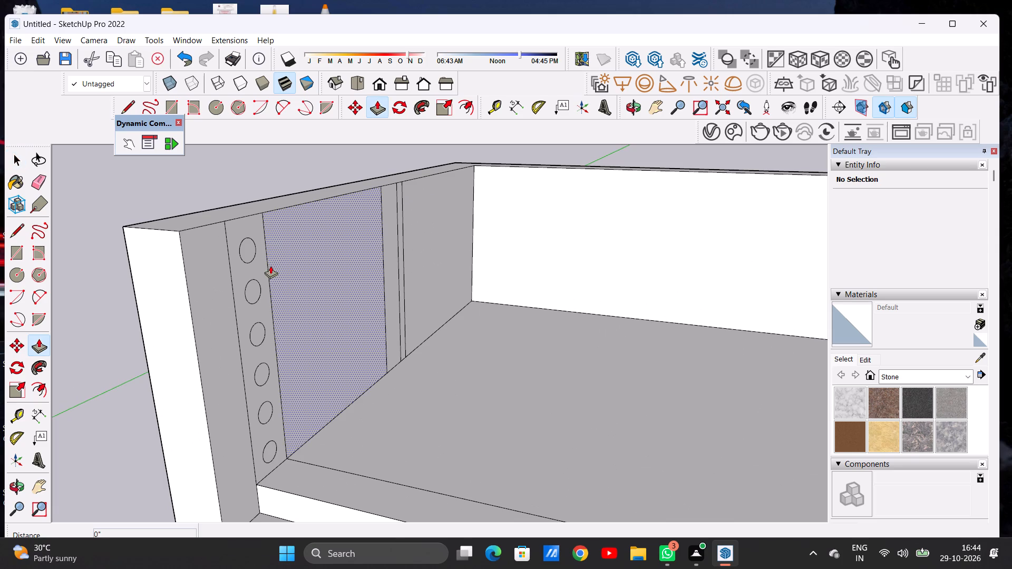
scroll(250, 239, up, 2)
scroll(250, 239, down, 1)
scroll(250, 239, up, 4)
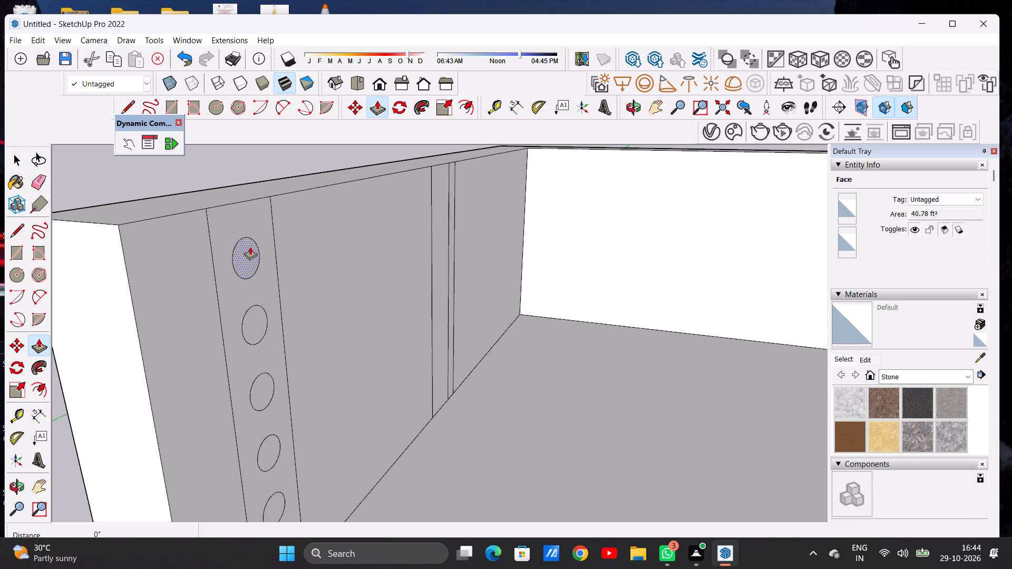
click(250, 247)
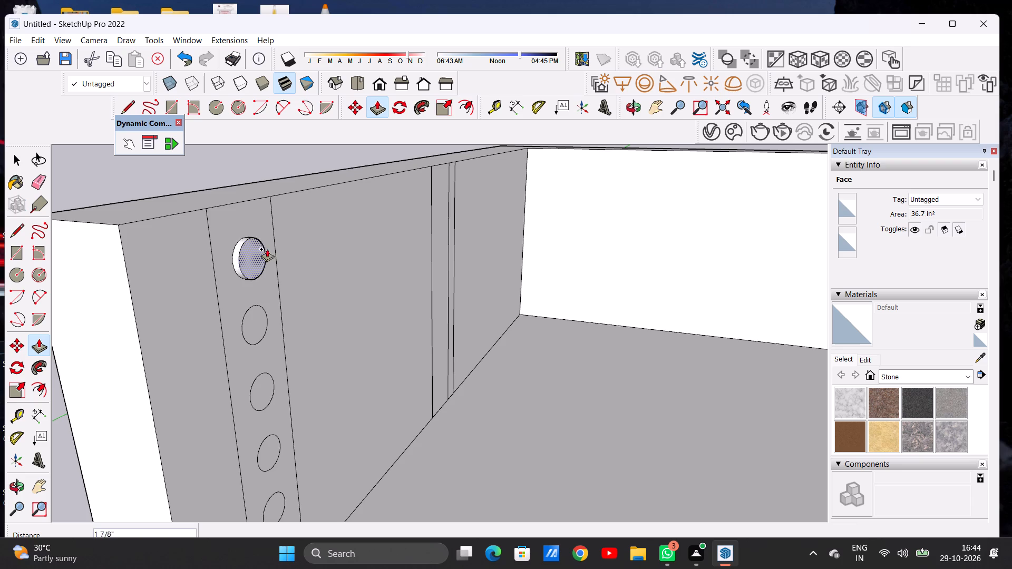
scroll(295, 280, down, 20)
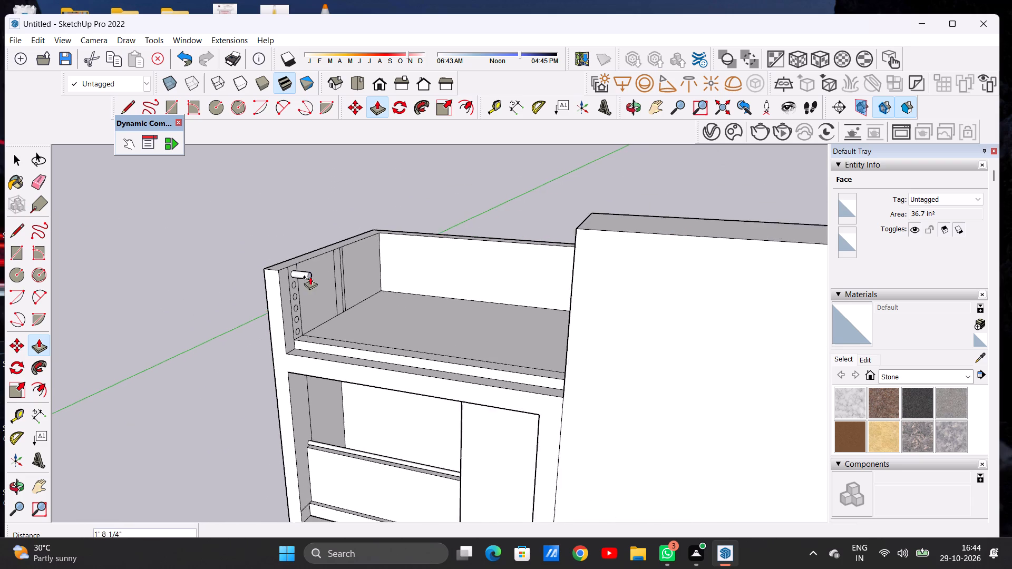
scroll(310, 277, down, 8)
middle_drag(379, 282, 471, 259)
scroll(447, 282, up, 6)
middle_drag(434, 292, 523, 289)
scroll(491, 281, up, 20)
scroll(491, 281, up, 1)
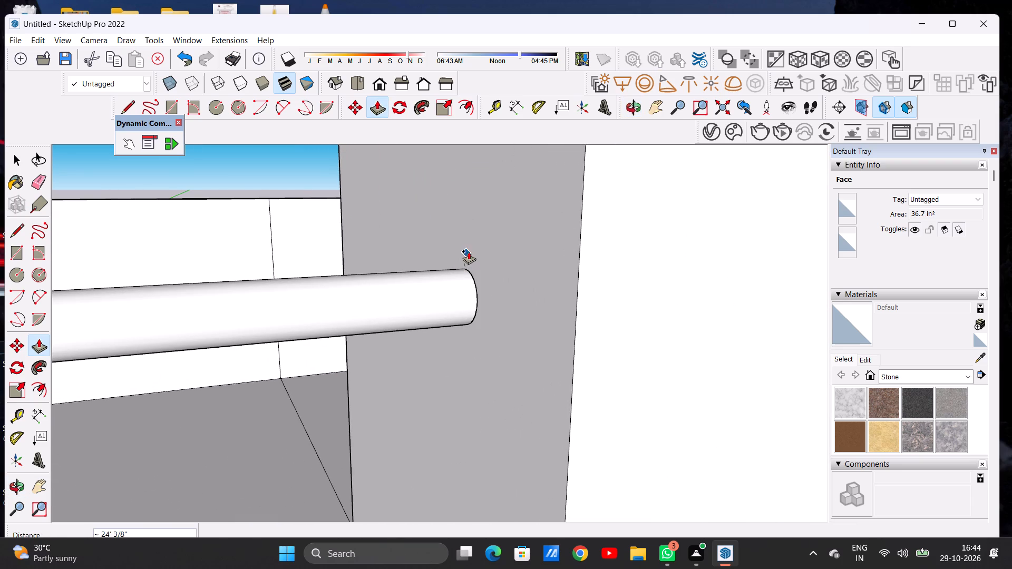
click(470, 250)
key(space)
Draw a line about 1' 3 11/16" long across the lower ledge of the stepped shelf front, near the tall cabinet.
scroll(479, 424, down, 15)
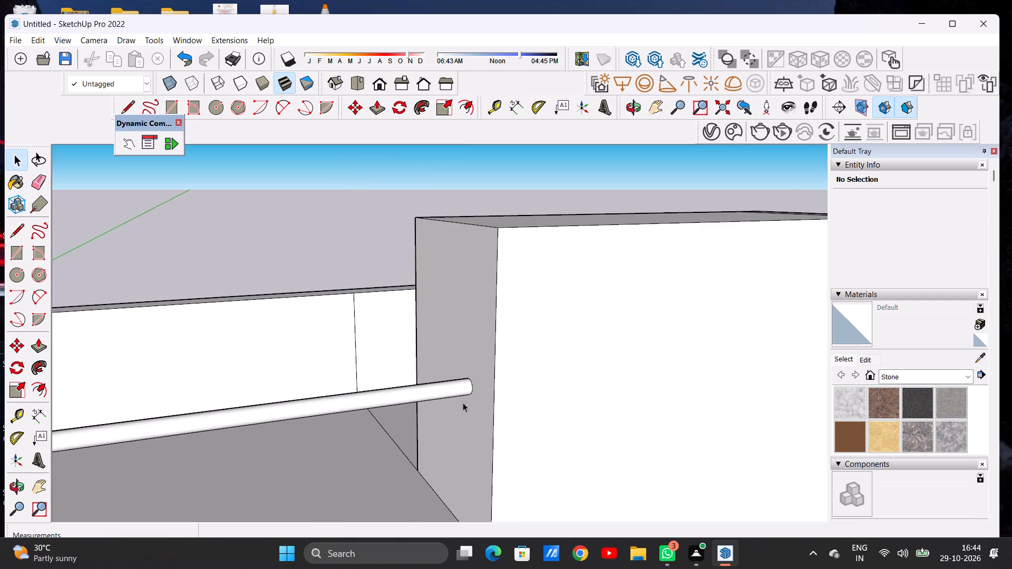
scroll(463, 403, down, 5)
scroll(463, 403, up, 1)
scroll(462, 399, down, 7)
middle_drag(477, 416, 400, 385)
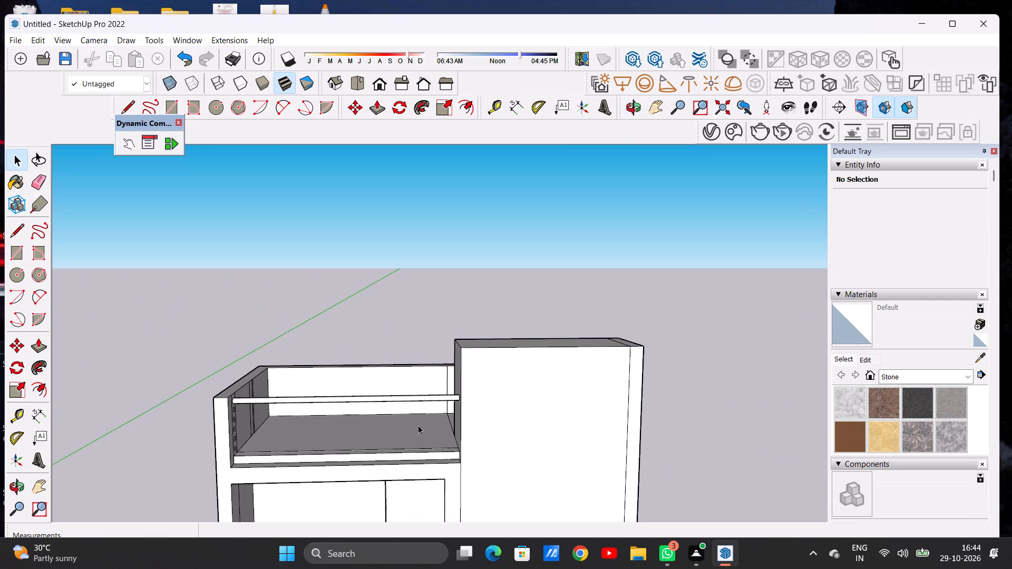
scroll(430, 455, up, 5)
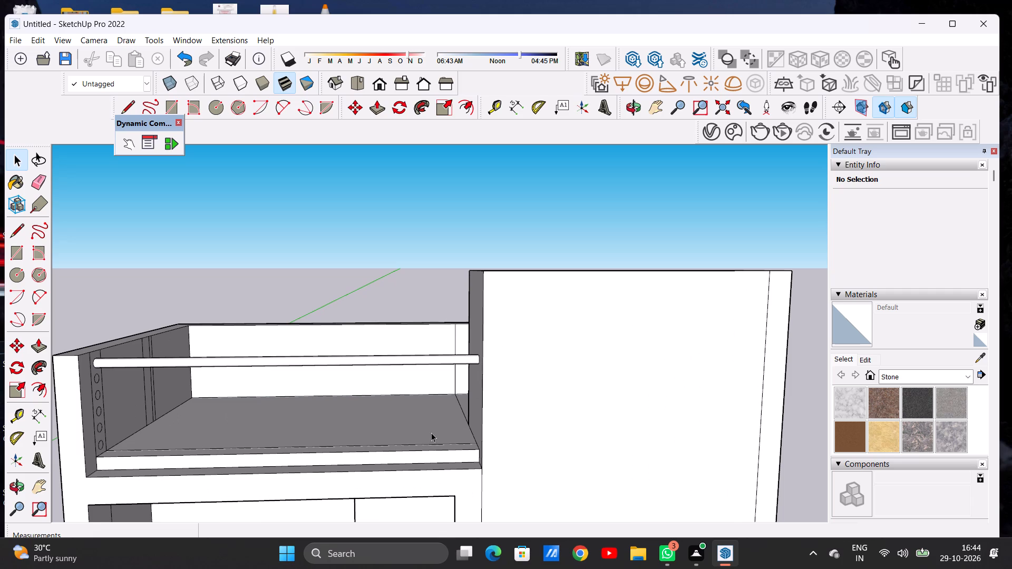
scroll(493, 365, down, 10)
middle_drag(492, 376, 497, 439)
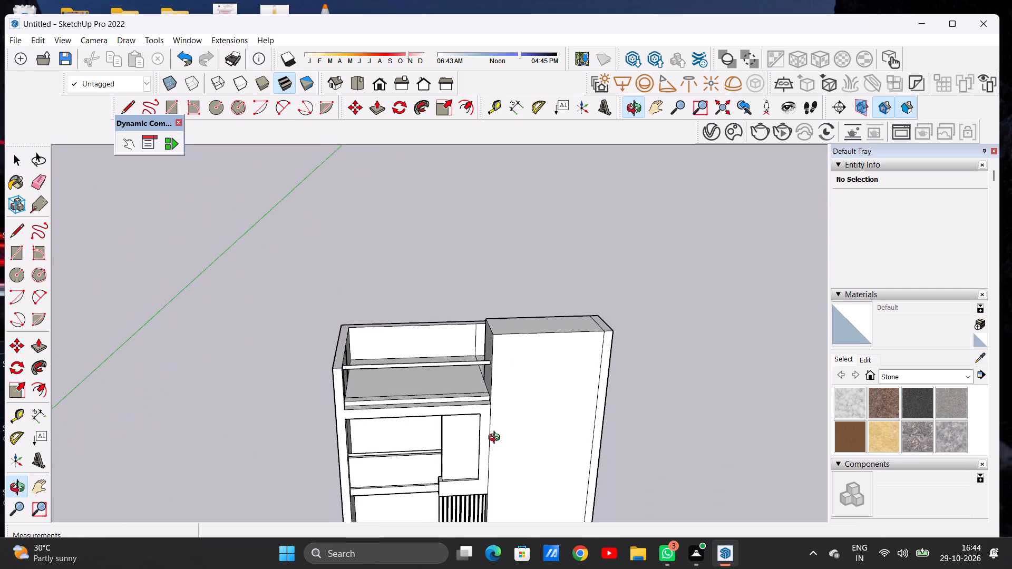
middle_drag(497, 439, 497, 436)
scroll(474, 405, up, 1)
scroll(474, 404, down, 2)
scroll(474, 404, up, 11)
middle_drag(497, 397, 494, 423)
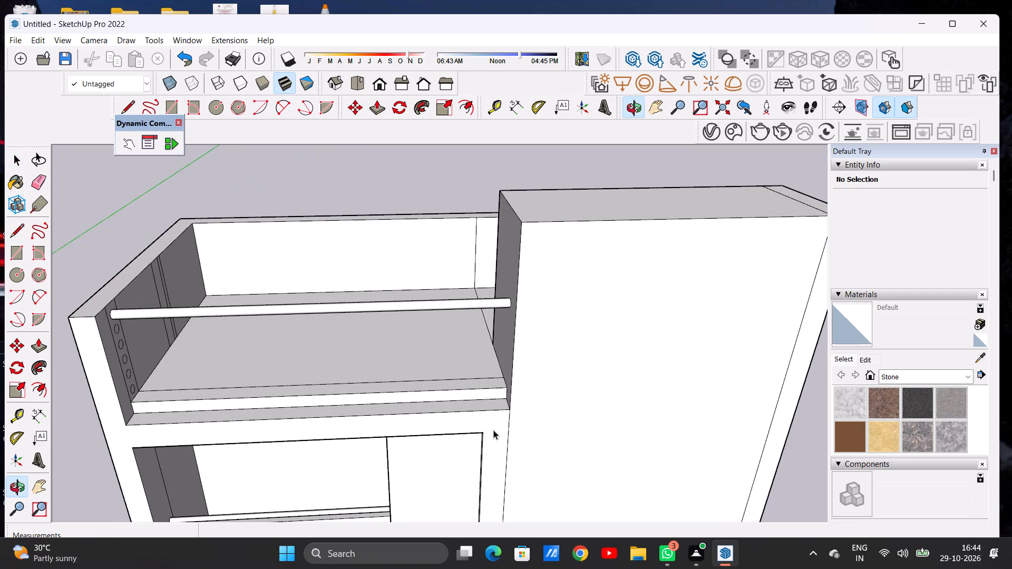
key(l)
middle_drag(499, 403, 495, 443)
scroll(500, 417, up, 2)
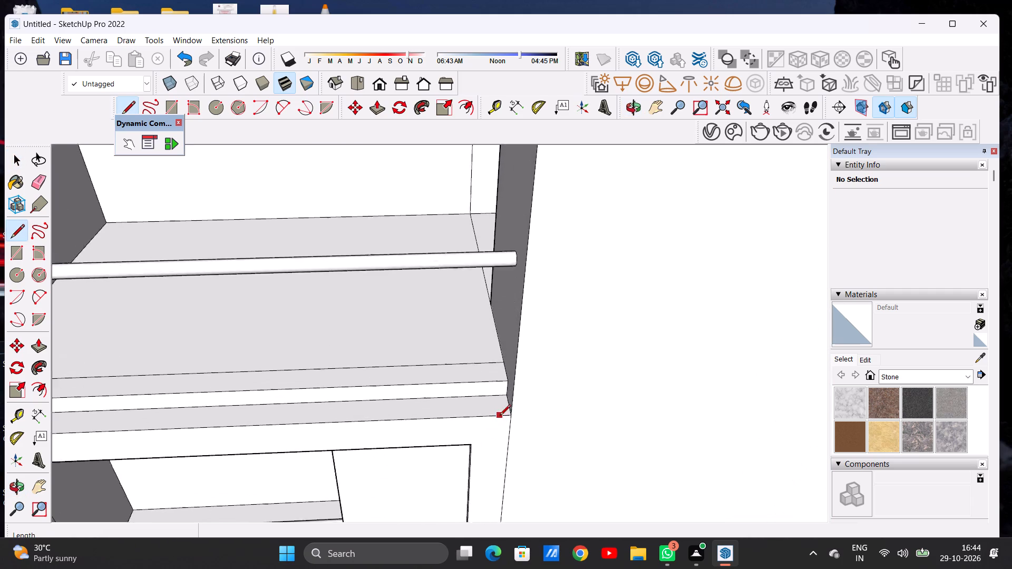
scroll(500, 416, up, 6)
scroll(485, 409, down, 1)
scroll(486, 414, up, 1)
click(491, 385)
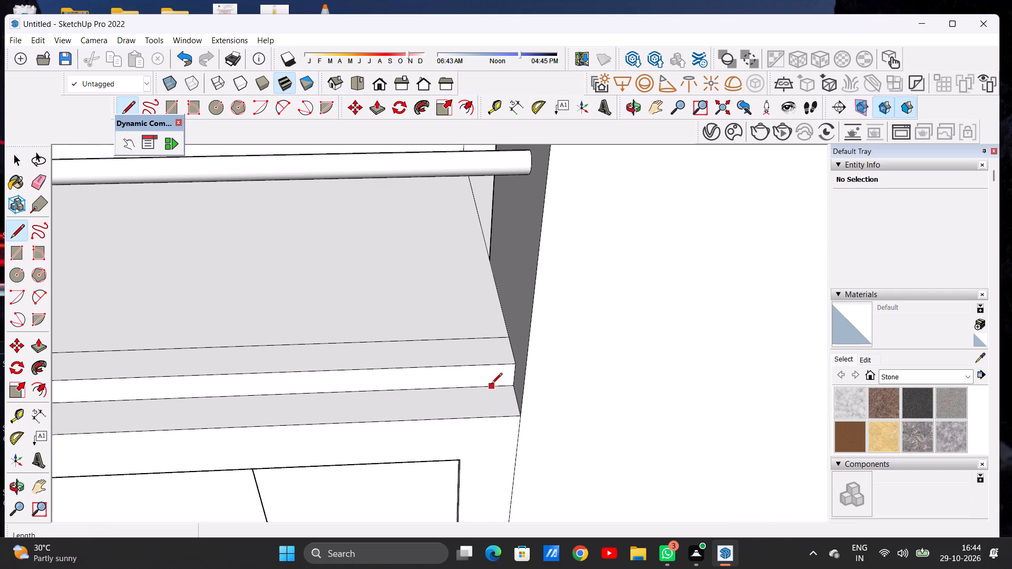
click(498, 414)
key(space)
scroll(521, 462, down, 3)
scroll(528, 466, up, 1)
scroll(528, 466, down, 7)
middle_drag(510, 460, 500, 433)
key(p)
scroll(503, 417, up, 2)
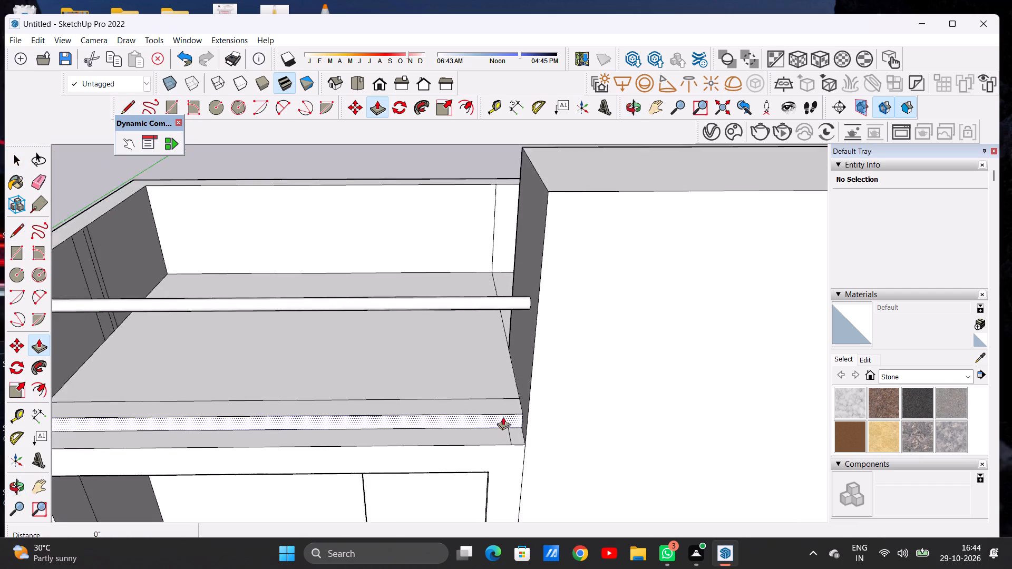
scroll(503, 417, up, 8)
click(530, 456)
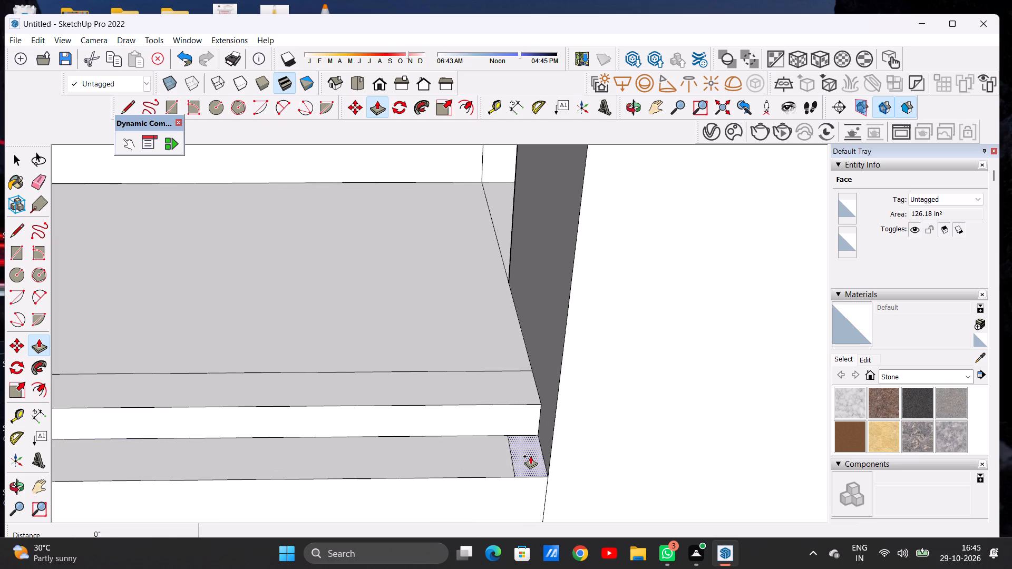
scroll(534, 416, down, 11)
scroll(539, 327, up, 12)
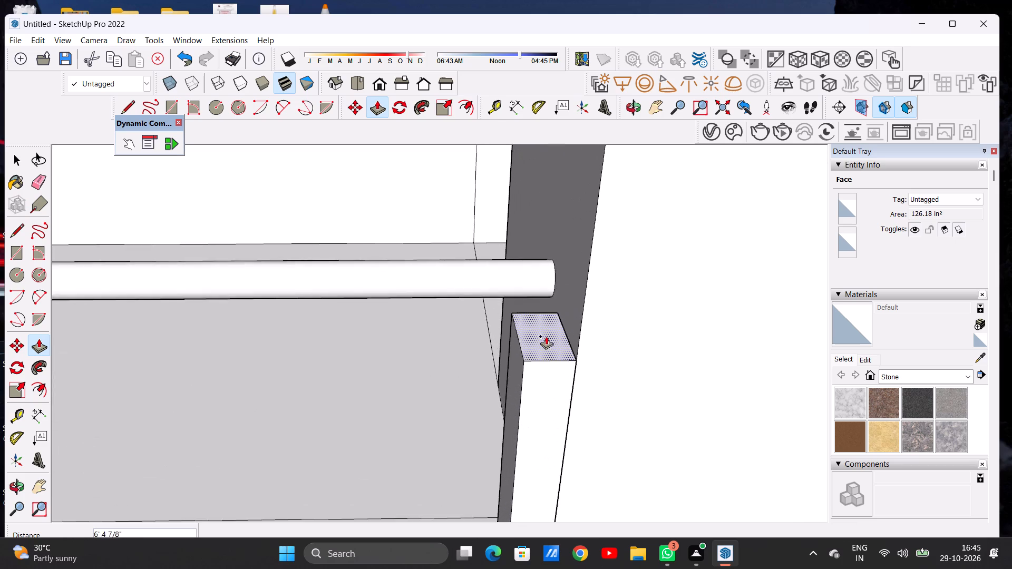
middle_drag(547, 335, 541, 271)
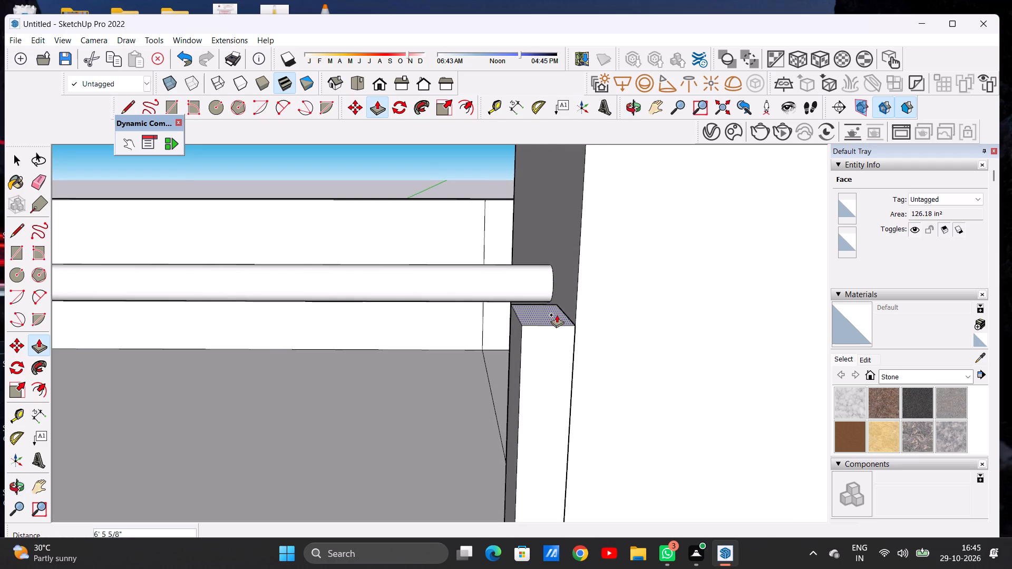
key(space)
Draw a line about 1' 3 11/16" long across the upper ledge of the stepped shelf front, near the tall cabinet.
scroll(547, 340, down, 5)
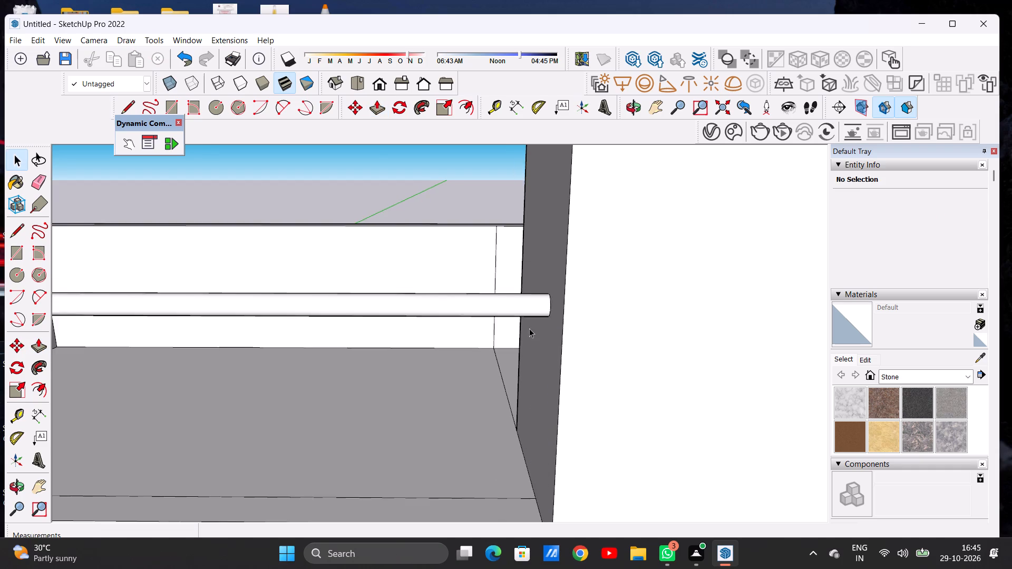
scroll(528, 329, down, 12)
middle_drag(515, 355, 491, 332)
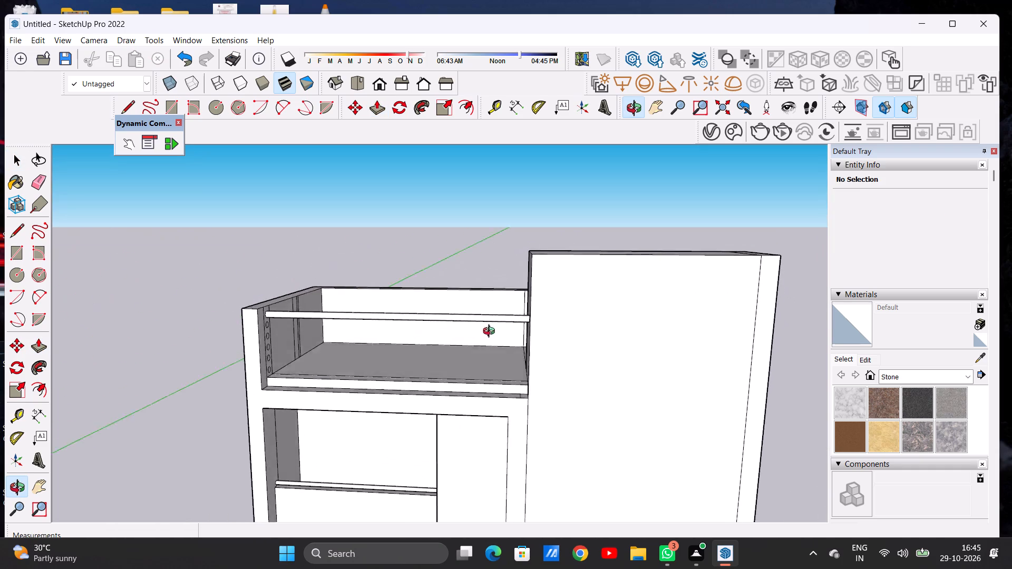
middle_drag(491, 332, 494, 321)
scroll(506, 333, up, 5)
middle_drag(530, 351, 545, 492)
scroll(544, 490, up, 5)
key(l)
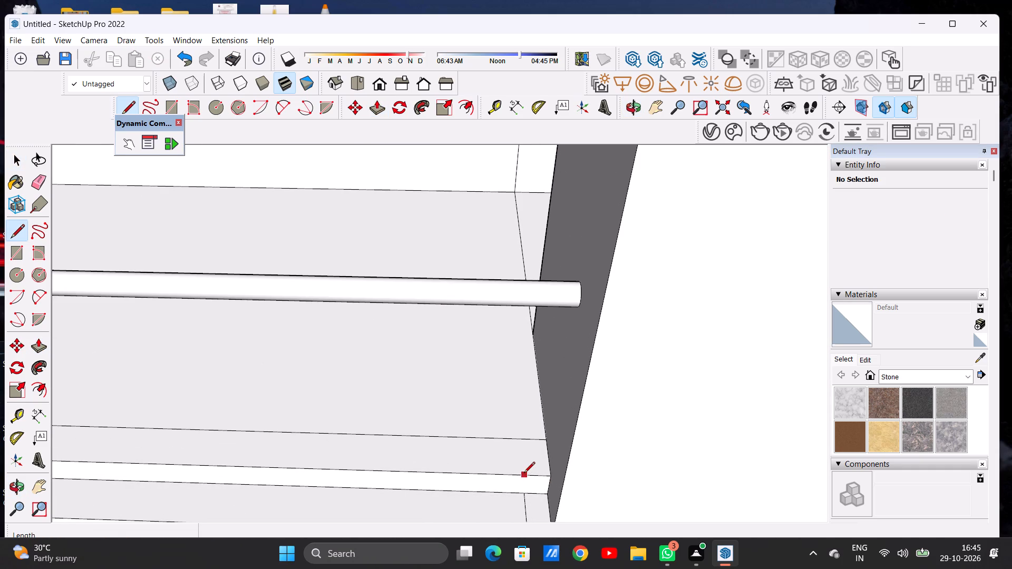
click(524, 474)
click(519, 438)
Push/Pull the small upper-ledge face beside the tall cabinet up about 5' 6 1/2" to the underside of the rod.
key(p)
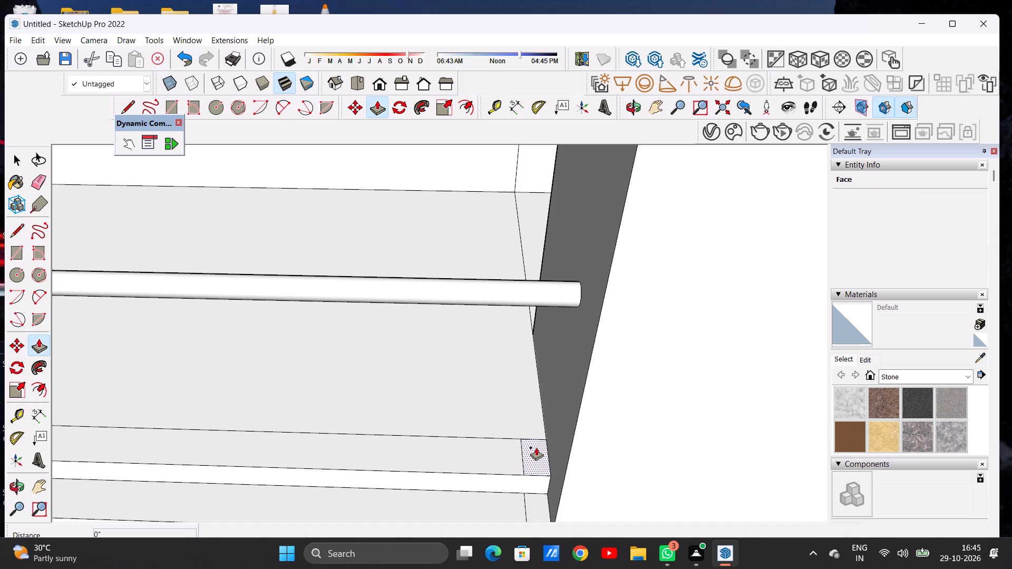
click(536, 447)
middle_drag(560, 357, 543, 244)
scroll(558, 270, up, 2)
scroll(564, 281, down, 1)
scroll(564, 284, up, 3)
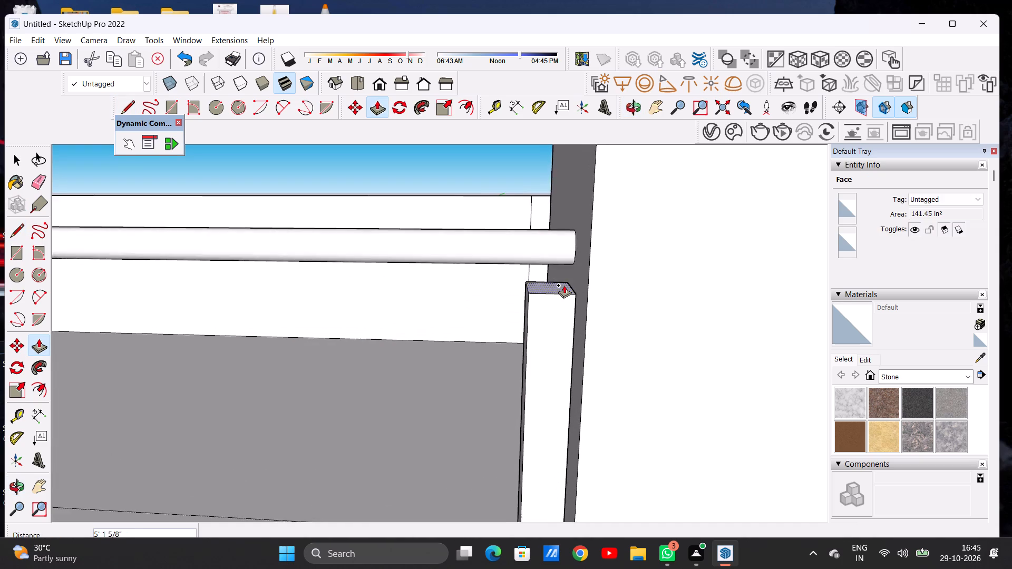
scroll(564, 285, up, 5)
click(585, 250)
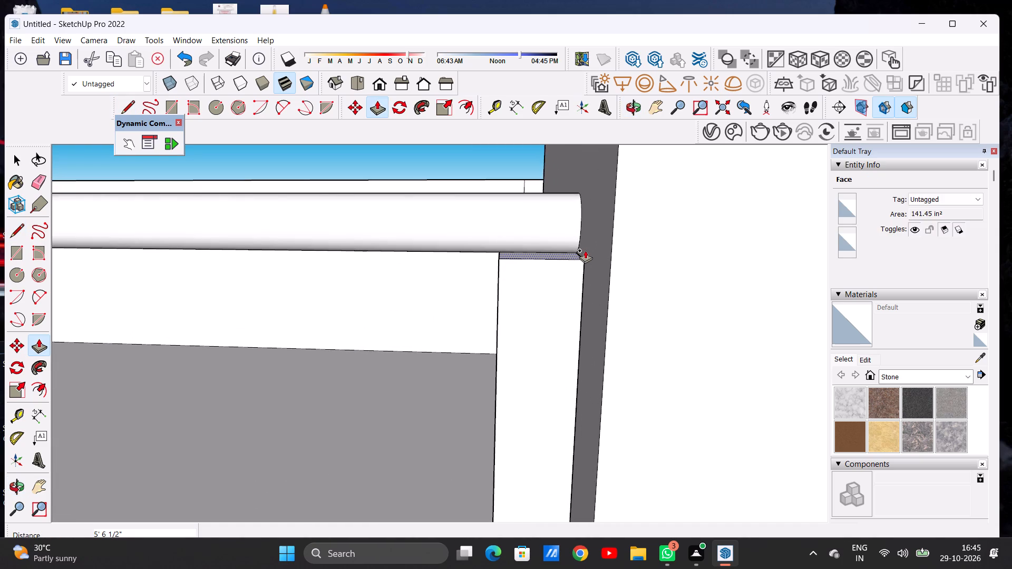
key(space)
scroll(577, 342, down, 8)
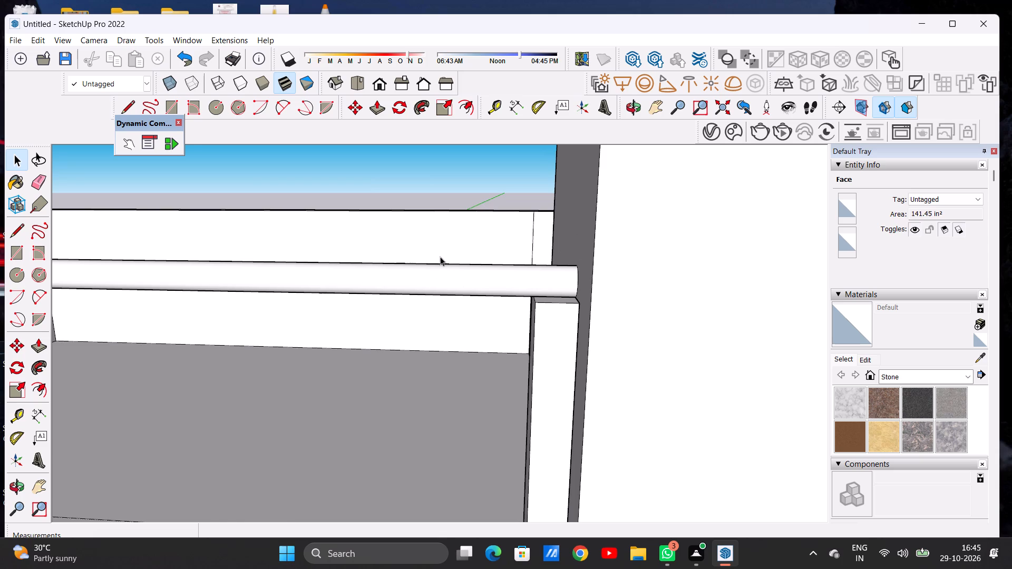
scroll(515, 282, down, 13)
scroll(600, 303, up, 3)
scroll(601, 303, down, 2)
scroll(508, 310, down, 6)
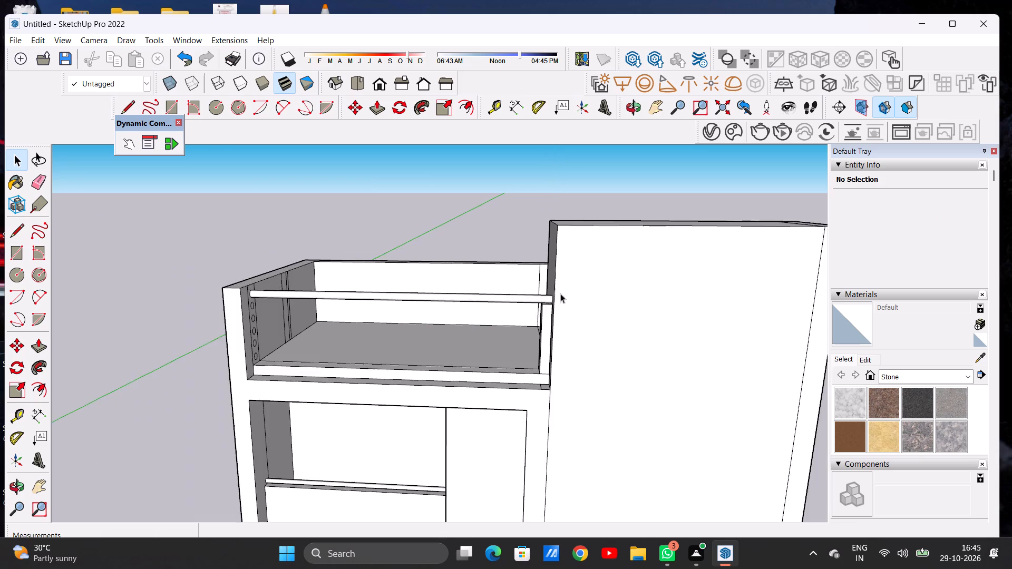
Push/Pull the second circle from the top on the side panel about 23' 3 3/8" to the post beside the tall cabinet.
scroll(560, 293, down, 4)
middle_drag(405, 334, 287, 325)
scroll(367, 308, up, 2)
scroll(368, 307, down, 1)
scroll(368, 307, up, 14)
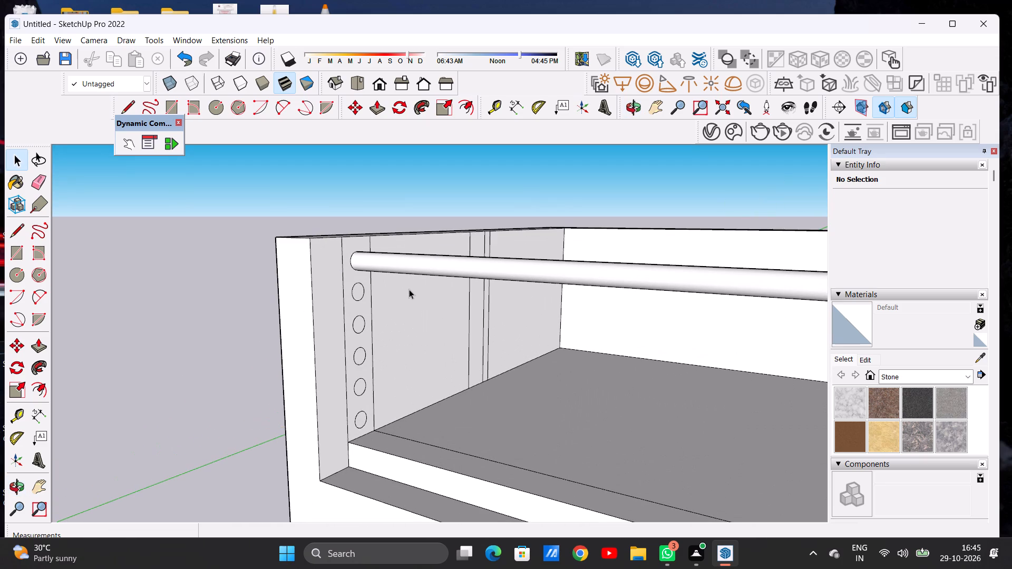
key(p)
scroll(381, 287, up, 7)
scroll(354, 287, down, 1)
scroll(354, 287, up, 2)
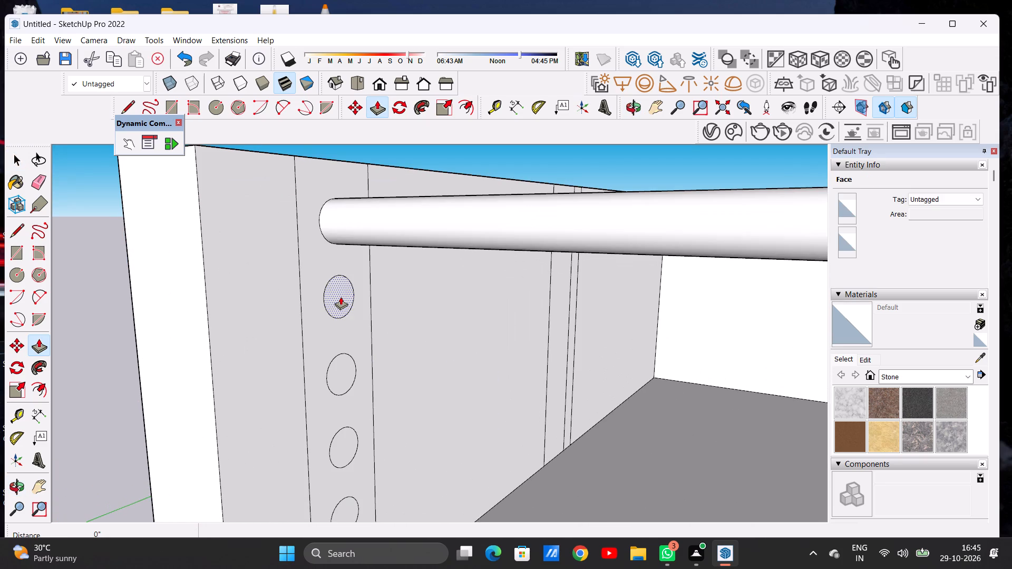
click(340, 297)
scroll(478, 309, down, 7)
scroll(412, 309, down, 2)
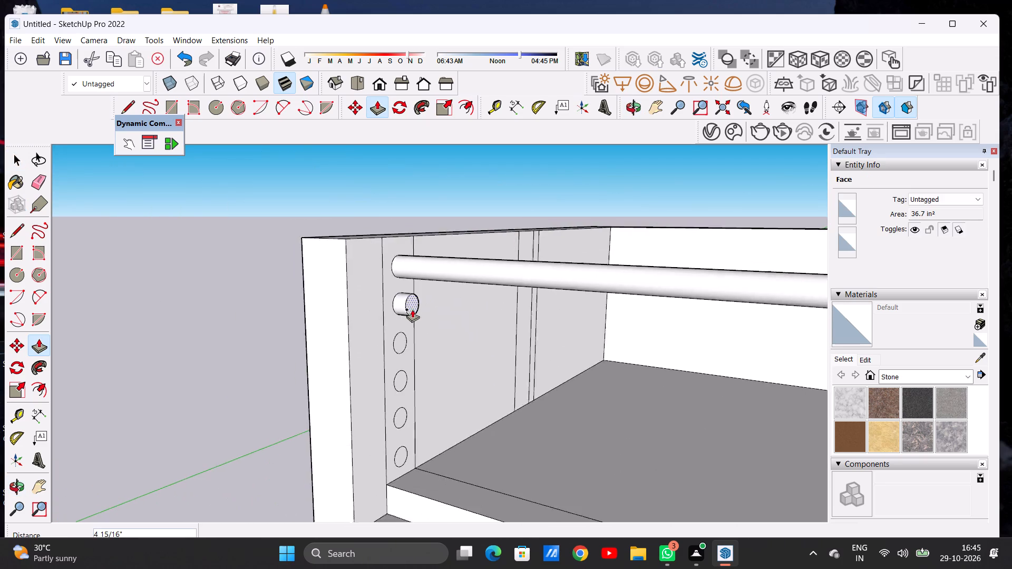
scroll(412, 309, down, 12)
scroll(408, 305, up, 1)
scroll(408, 305, down, 2)
scroll(408, 305, up, 1)
scroll(408, 305, down, 1)
middle_drag(528, 319, 638, 305)
scroll(630, 322, down, 1)
scroll(630, 322, up, 2)
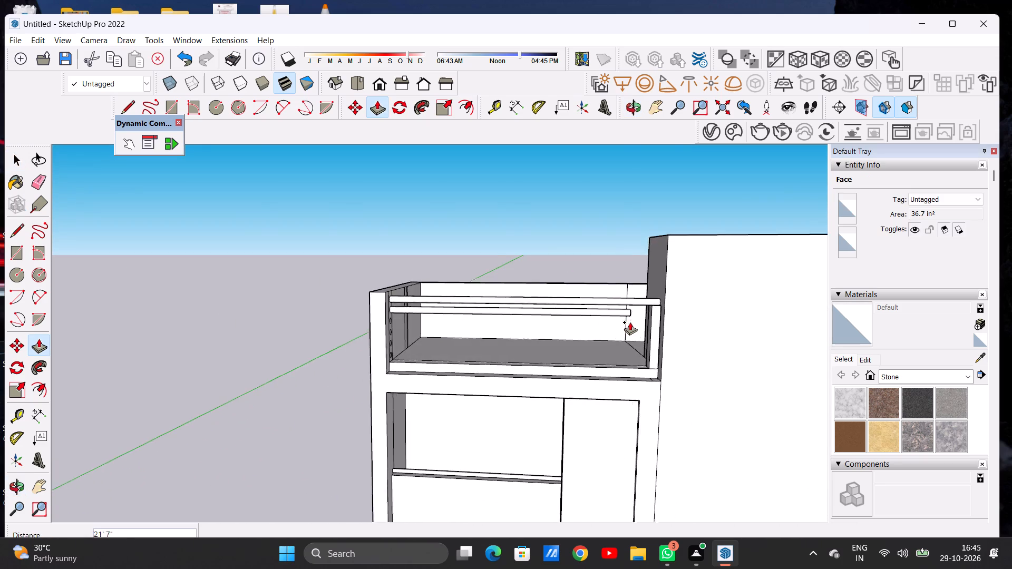
scroll(630, 322, down, 1)
scroll(630, 322, up, 2)
middle_drag(573, 323, 643, 327)
scroll(642, 311, up, 15)
scroll(646, 303, down, 1)
scroll(646, 303, up, 1)
scroll(646, 303, down, 1)
scroll(646, 303, up, 3)
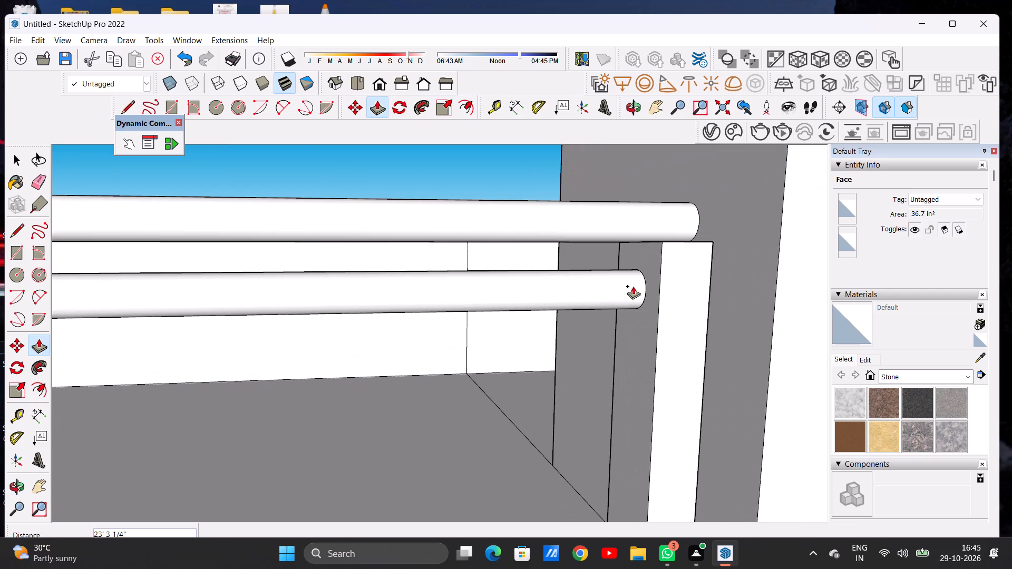
click(639, 264)
scroll(642, 295, down, 3)
scroll(642, 296, up, 2)
scroll(642, 296, down, 3)
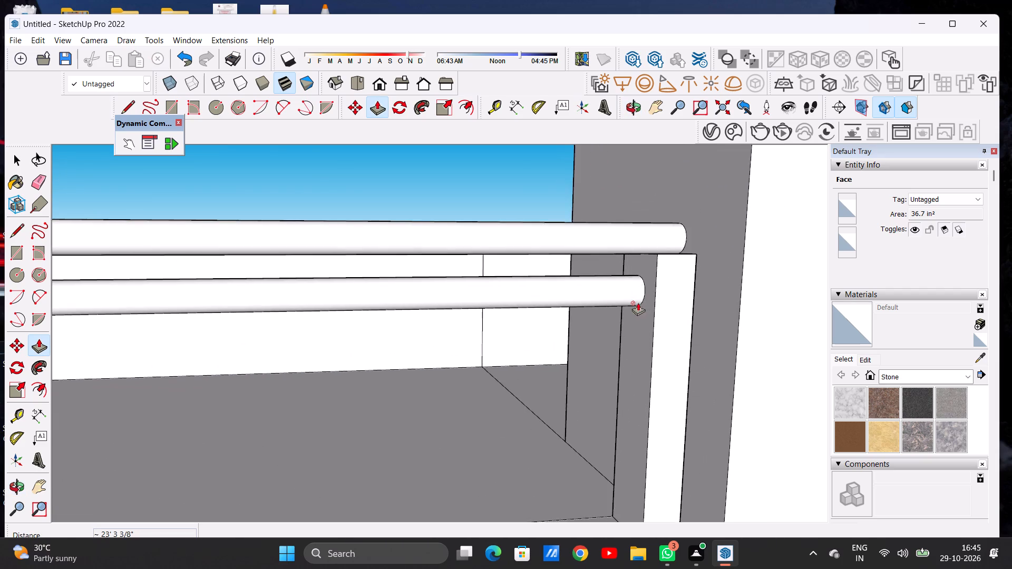
scroll(609, 304, up, 1)
scroll(609, 304, down, 19)
middle_drag(582, 322, 516, 320)
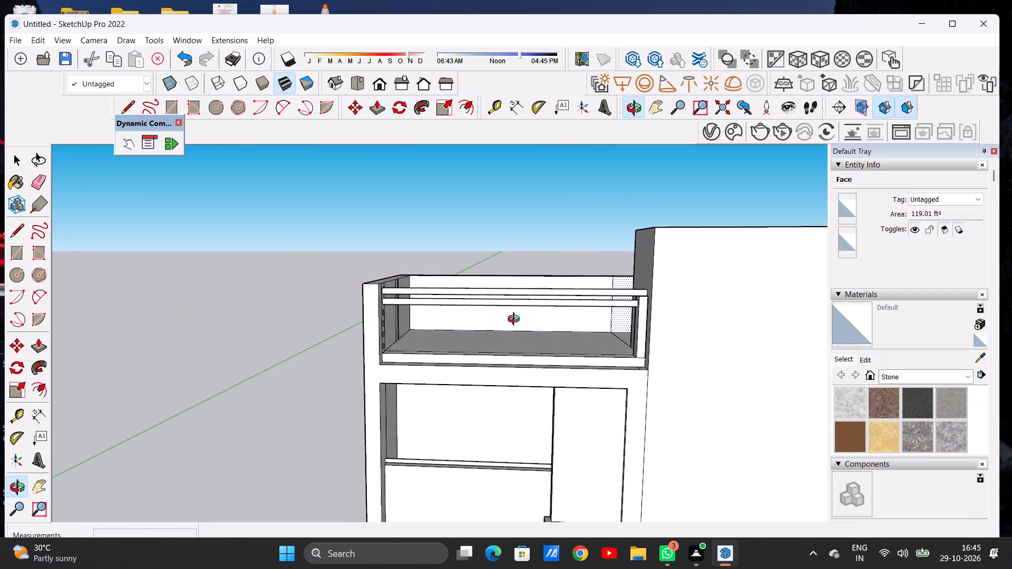
middle_drag(516, 320, 508, 335)
key(space)
Push/Pull the top face of the post beside the tall cabinet up about 8 3/8", slightly above the top rod.
middle_drag(612, 315, 629, 364)
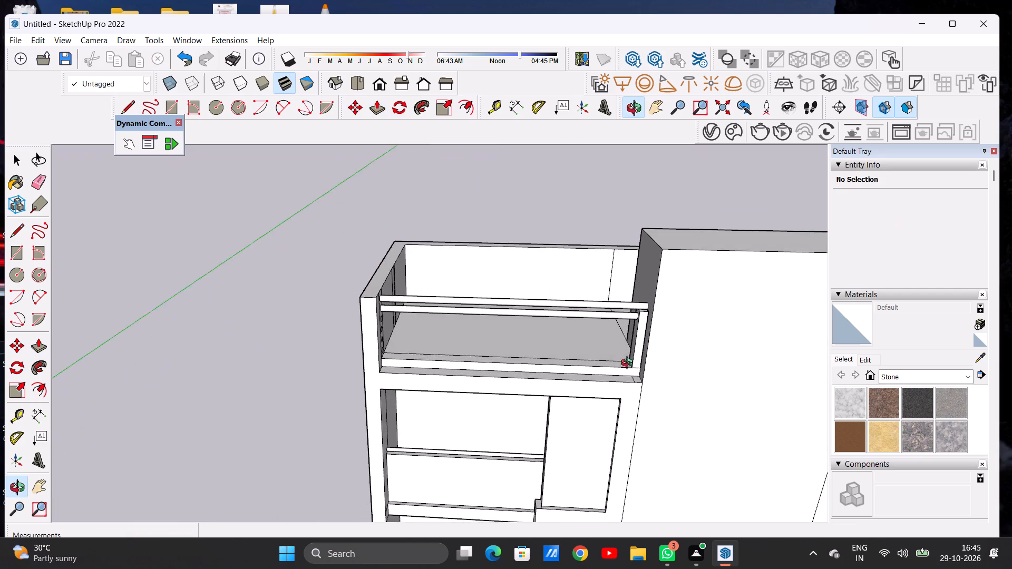
middle_drag(629, 364, 626, 374)
scroll(640, 312, up, 8)
scroll(641, 313, down, 1)
scroll(641, 313, up, 13)
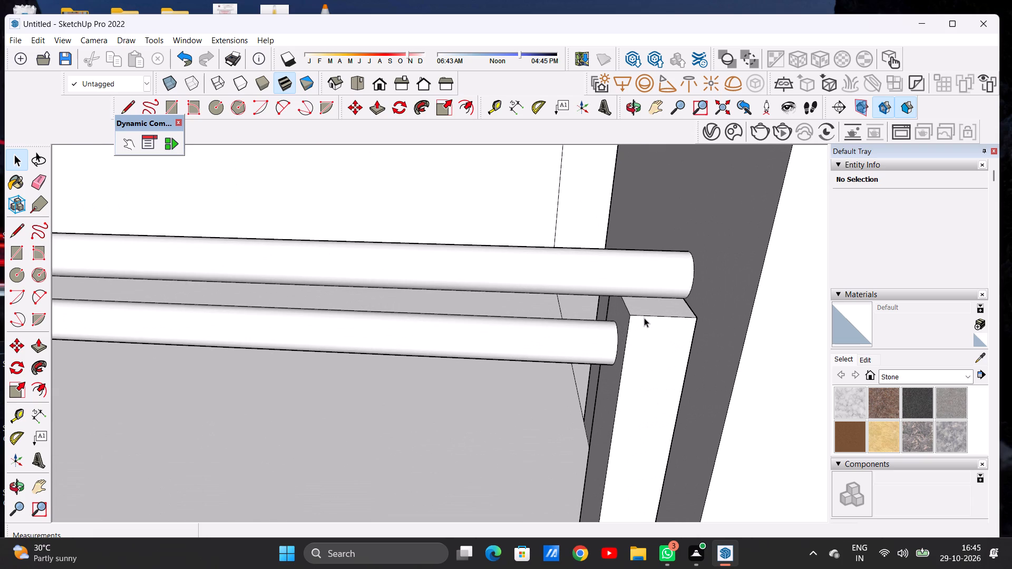
key(p)
scroll(653, 298, up, 4)
click(663, 307)
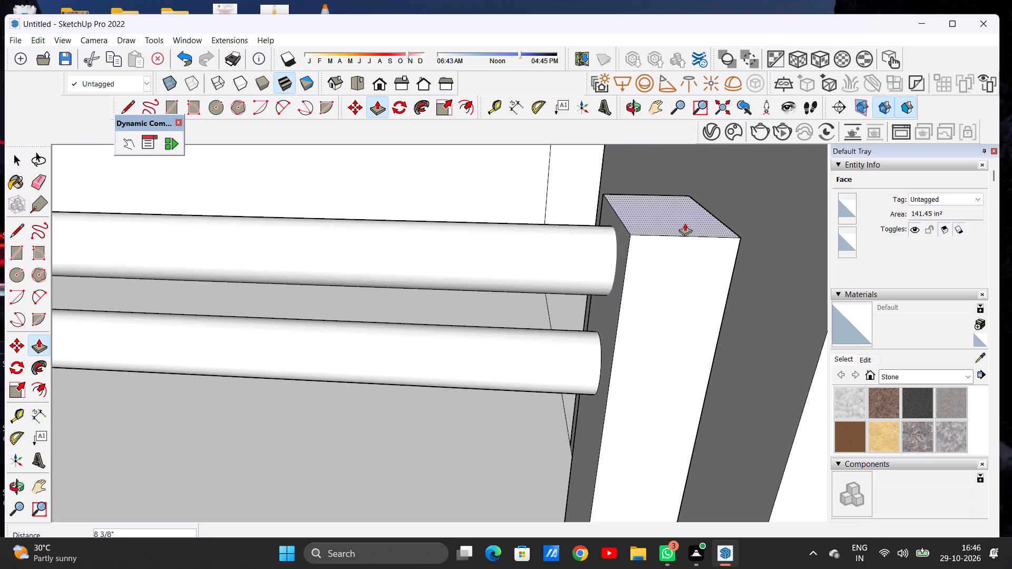
click(707, 223)
key(space)
Push/Pull the third circle from the top on the side panel about 23' 3 3/8" into a rod reaching the post.
scroll(602, 350, down, 6)
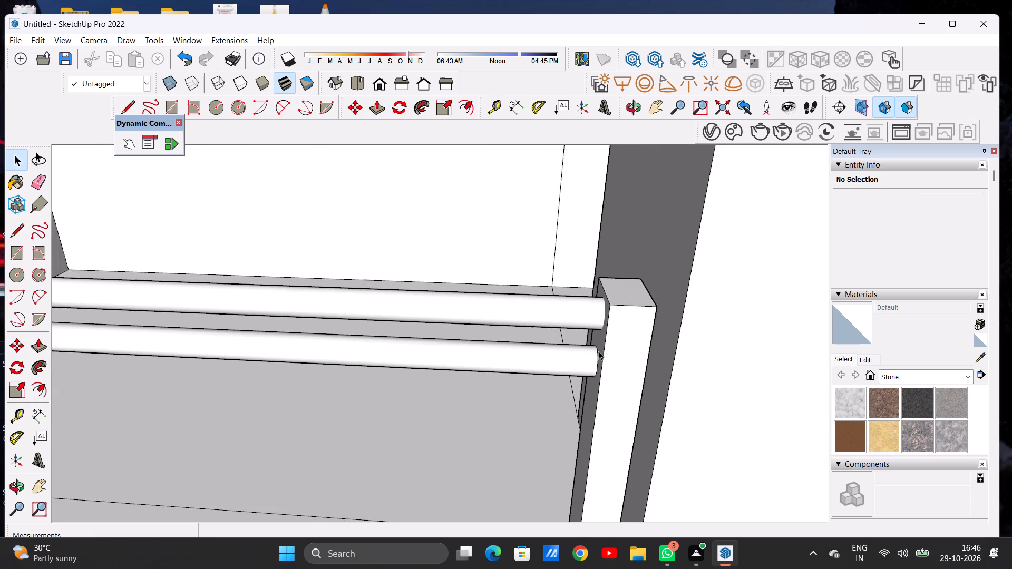
scroll(598, 351, down, 8)
scroll(685, 296, up, 1)
scroll(685, 294, down, 15)
middle_drag(542, 346, 539, 267)
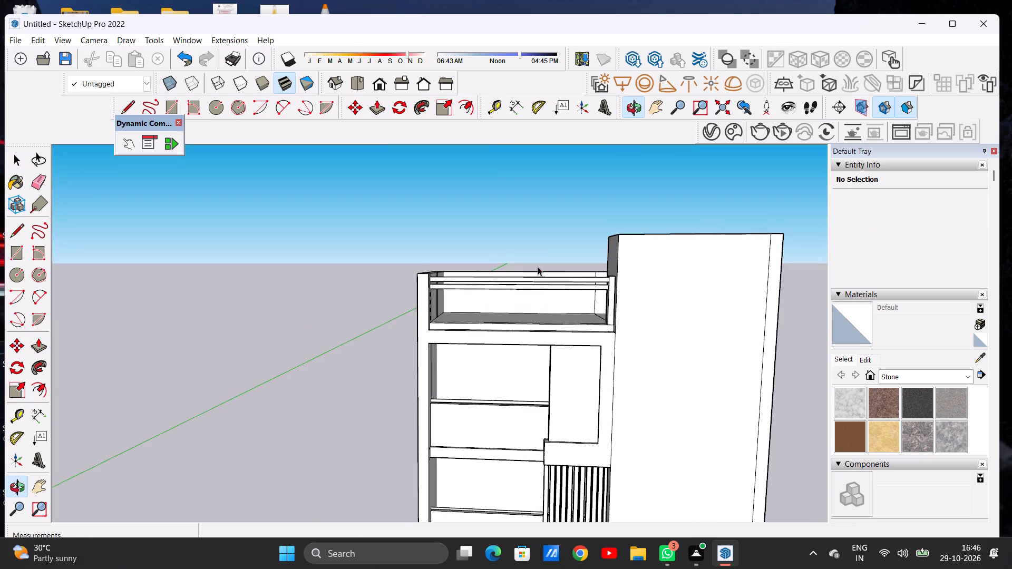
scroll(518, 294, up, 5)
middle_drag(440, 322, 320, 368)
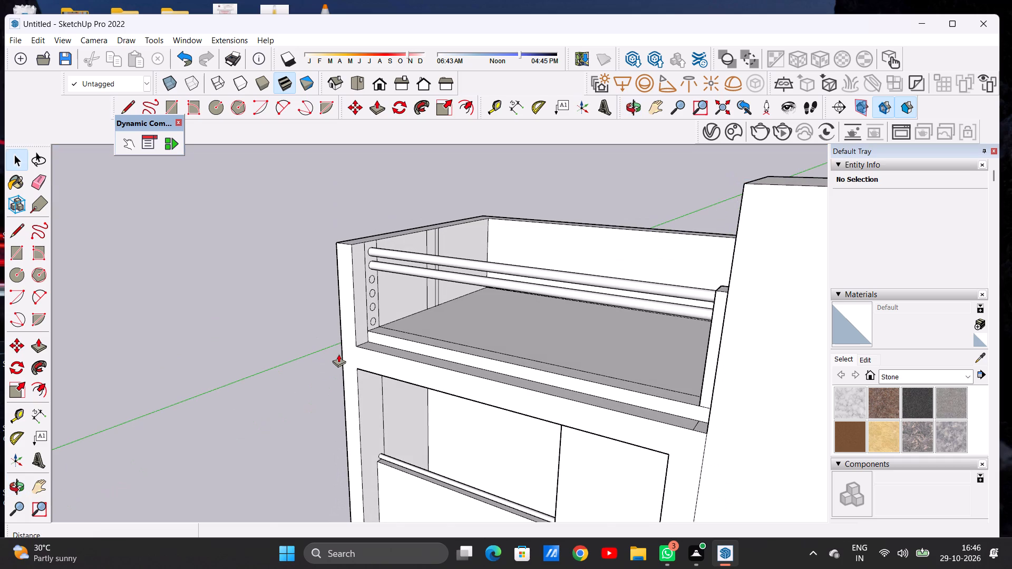
key(p)
scroll(378, 289, up, 10)
scroll(370, 265, down, 1)
scroll(370, 266, up, 7)
scroll(371, 272, down, 1)
scroll(371, 272, up, 3)
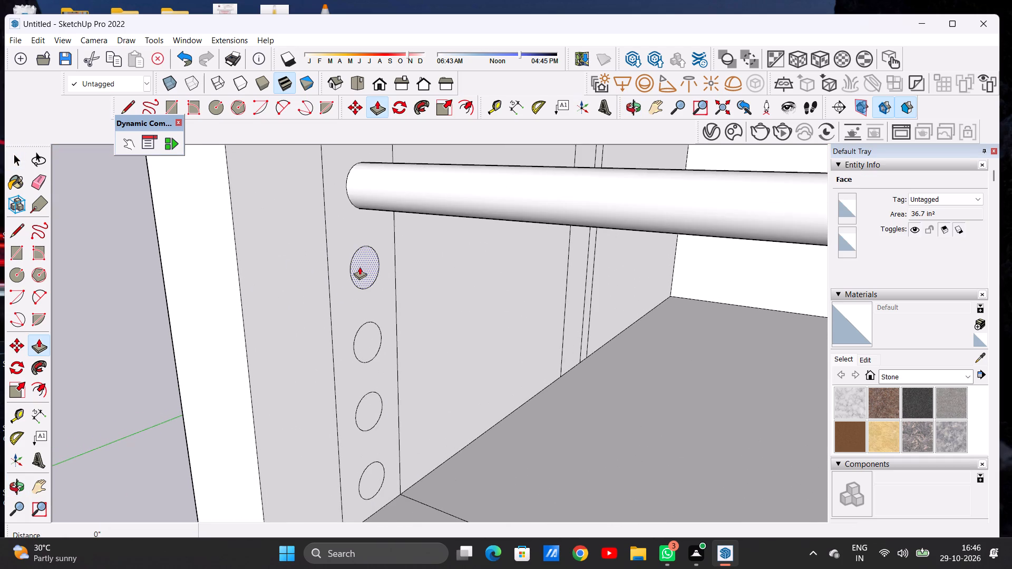
click(359, 268)
scroll(463, 320, down, 5)
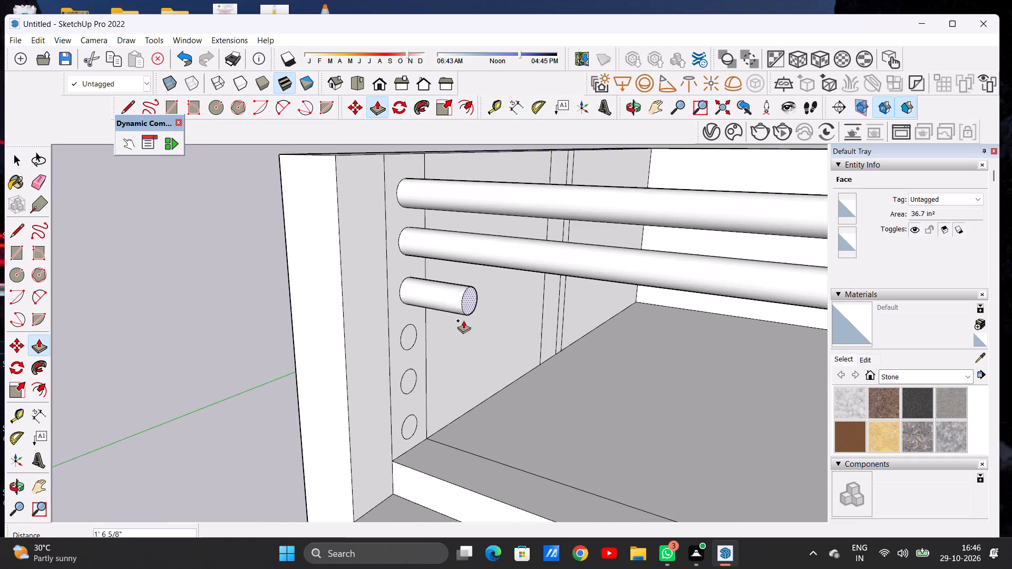
scroll(433, 323, down, 18)
middle_drag(472, 321, 576, 305)
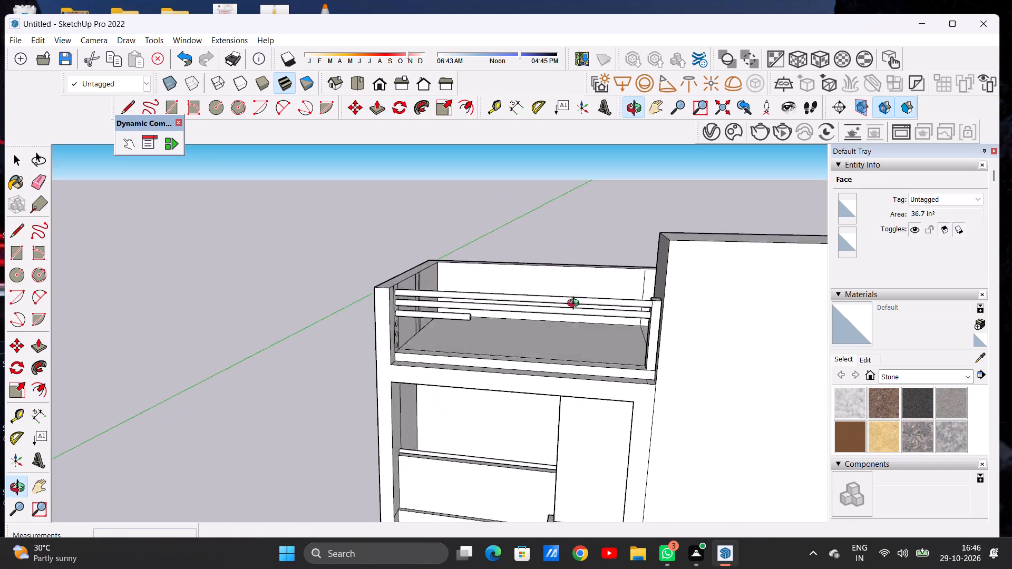
middle_drag(576, 305, 603, 298)
scroll(598, 309, up, 6)
middle_drag(538, 326, 641, 316)
scroll(641, 313, up, 1)
scroll(641, 313, down, 1)
scroll(641, 313, up, 1)
scroll(641, 313, down, 2)
scroll(641, 313, up, 7)
scroll(655, 296, down, 1)
scroll(655, 296, up, 2)
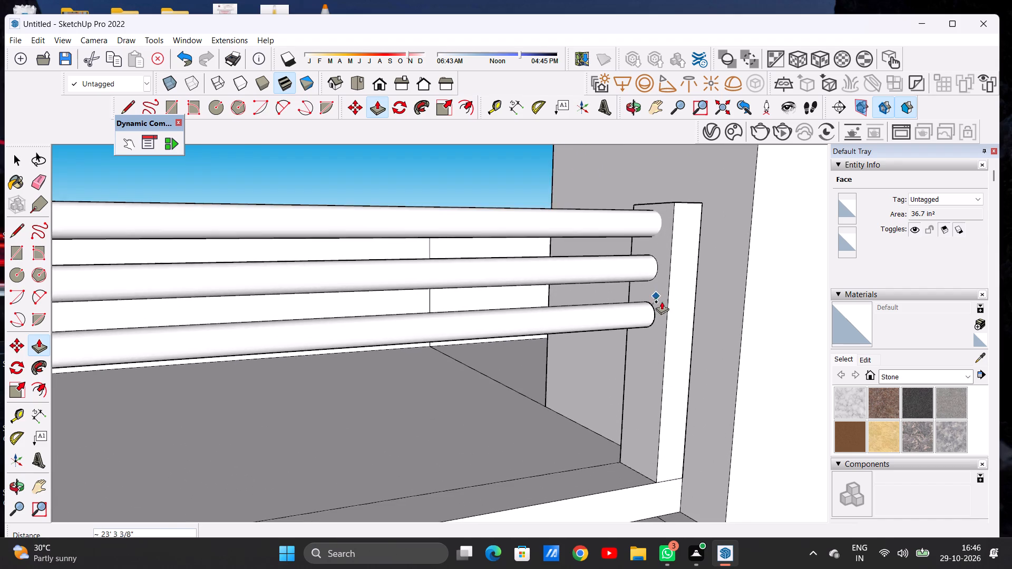
middle_drag(664, 307, 569, 300)
scroll(641, 301, up, 14)
click(676, 288)
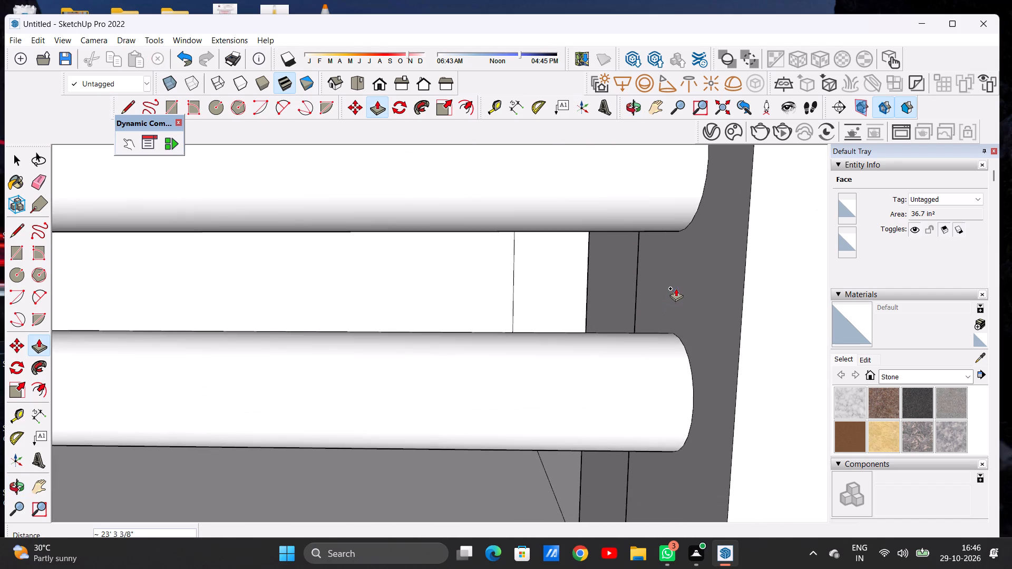
Push/Pull the lowest circle on the side panel about 23' 3 3/8" into a rod reaching the post.
scroll(676, 288, down, 7)
scroll(685, 286, down, 19)
middle_drag(482, 316, 382, 320)
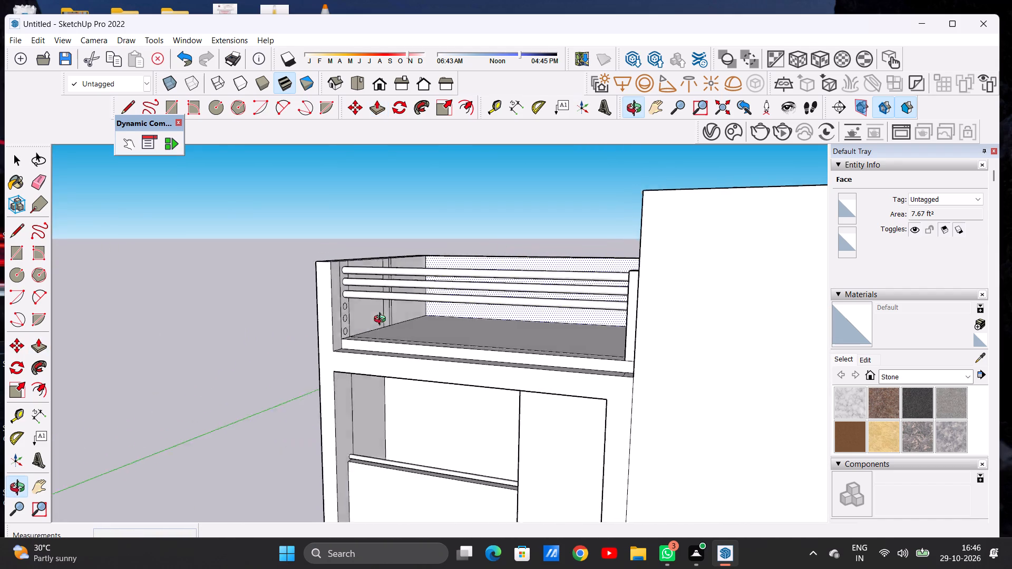
middle_drag(382, 320, 344, 322)
scroll(361, 318, up, 4)
scroll(361, 318, down, 1)
scroll(361, 318, up, 17)
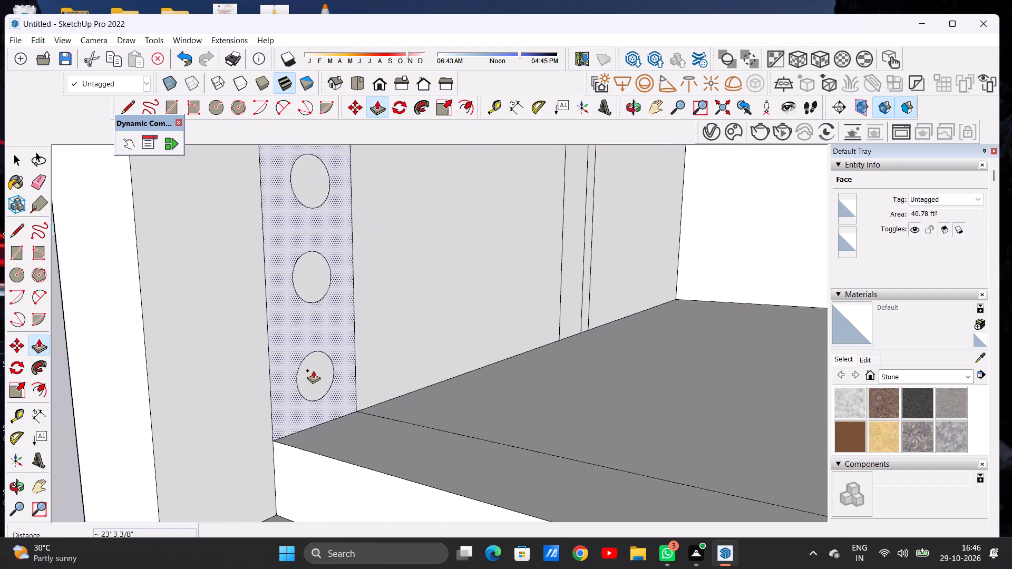
click(313, 370)
scroll(404, 359, down, 4)
scroll(411, 312, down, 17)
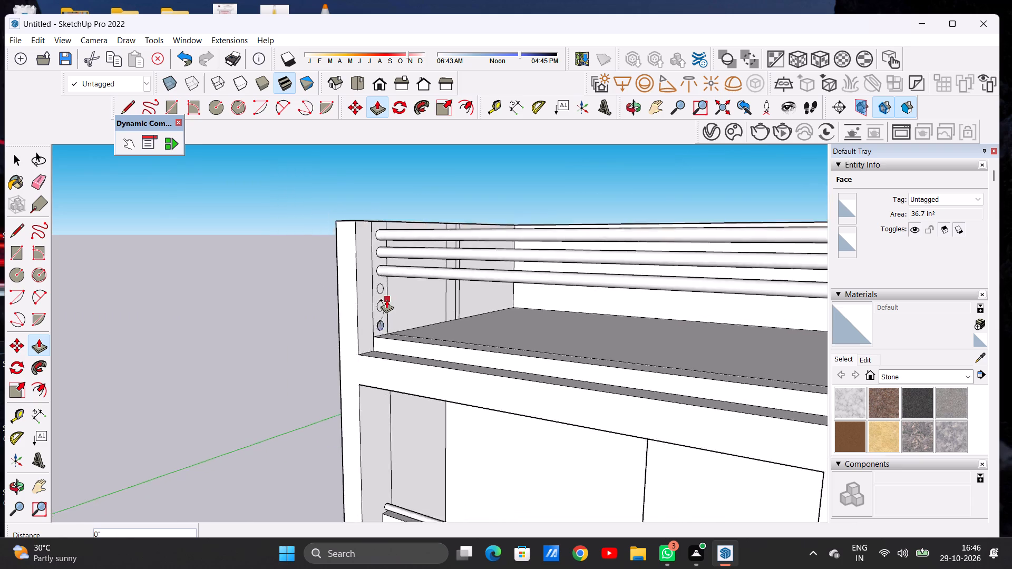
scroll(386, 300, down, 2)
middle_drag(498, 319, 650, 301)
scroll(628, 301, up, 9)
middle_drag(608, 310, 644, 318)
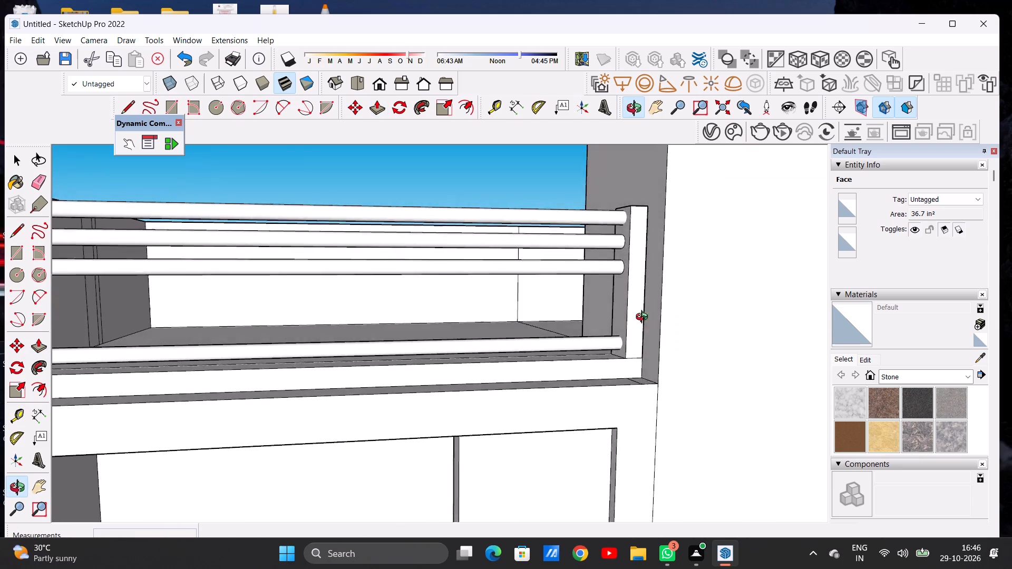
middle_drag(644, 318, 613, 336)
scroll(609, 330, up, 12)
click(648, 311)
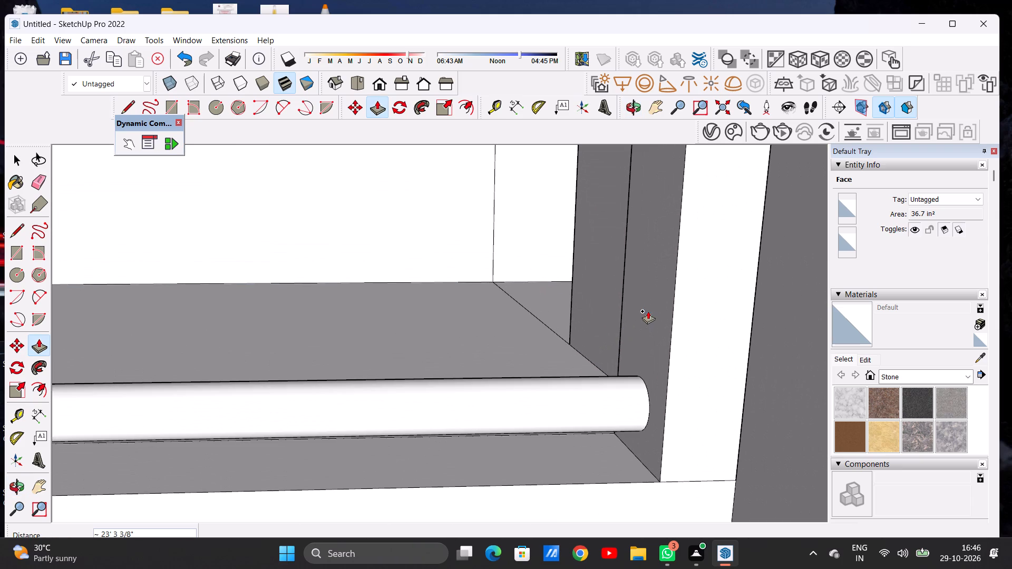
Push/Pull the circle just above the lowest rod about 23' 3 3/8" into a rod reaching the post.
scroll(639, 319, down, 13)
scroll(280, 321, down, 4)
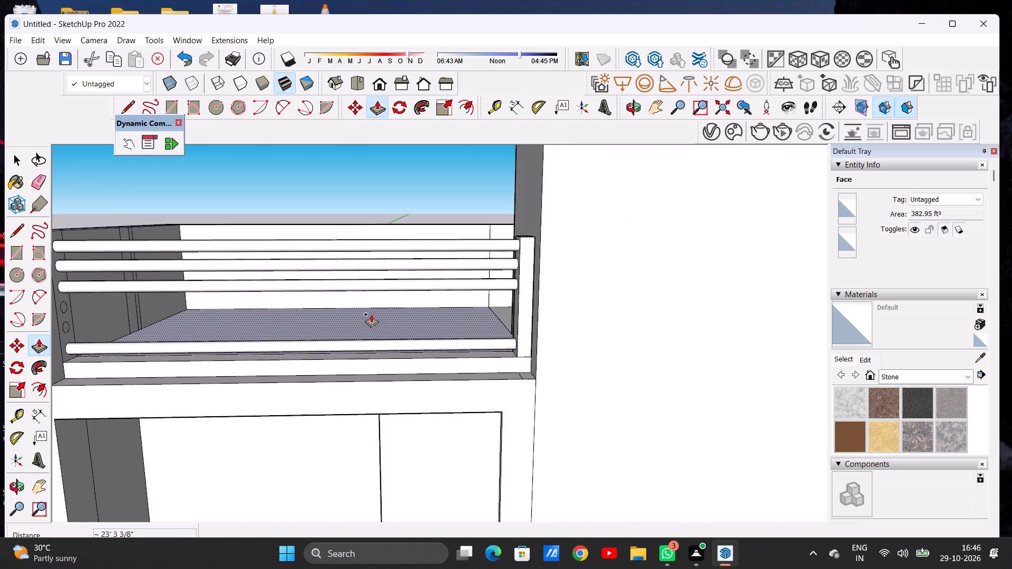
scroll(103, 338, up, 10)
scroll(93, 324, down, 1)
scroll(93, 324, up, 9)
scroll(92, 316, down, 1)
scroll(92, 316, up, 4)
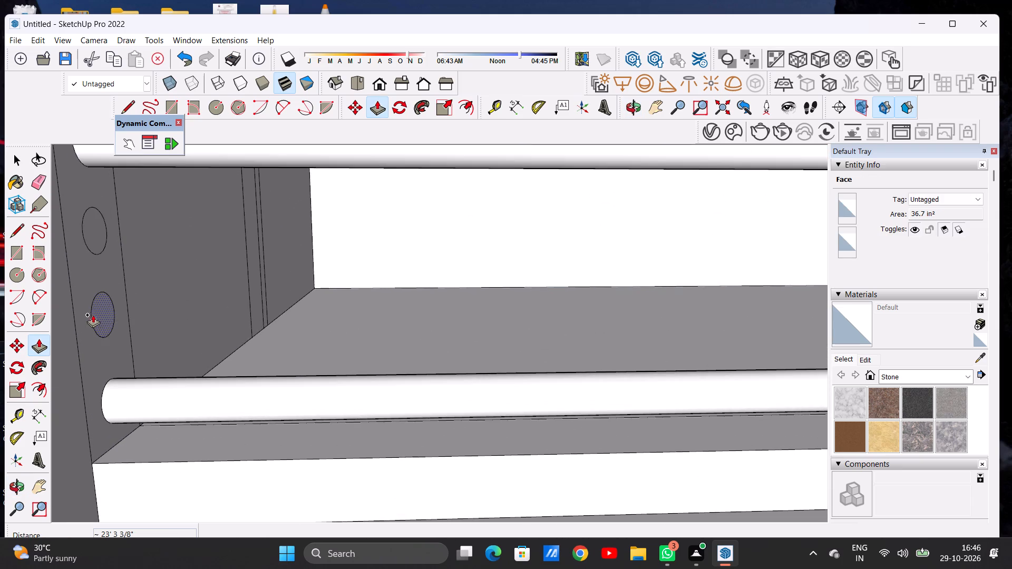
click(97, 313)
scroll(239, 307, down, 15)
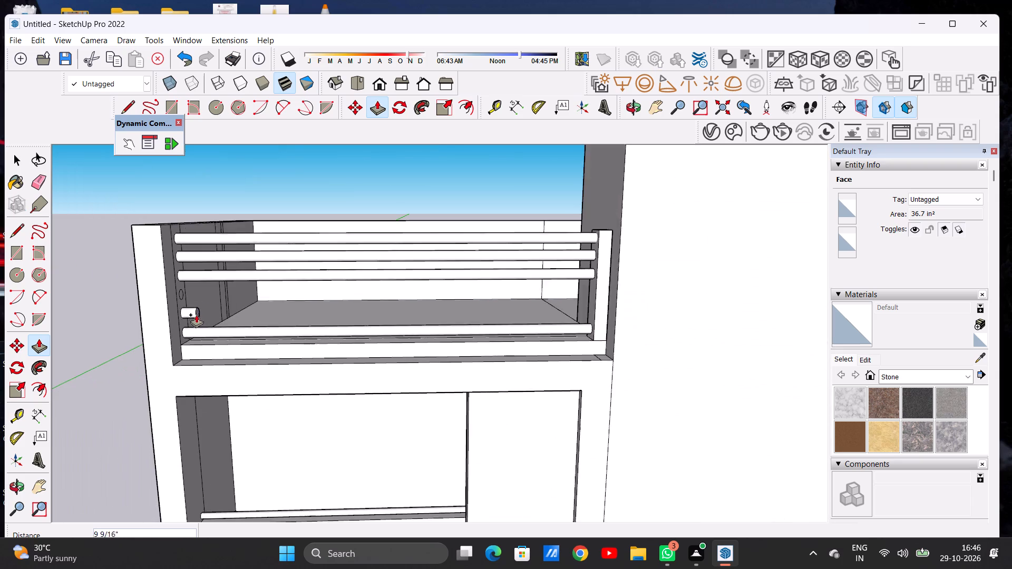
scroll(196, 315, down, 6)
middle_drag(403, 303, 445, 296)
scroll(465, 293, up, 2)
scroll(465, 293, down, 2)
scroll(465, 293, up, 6)
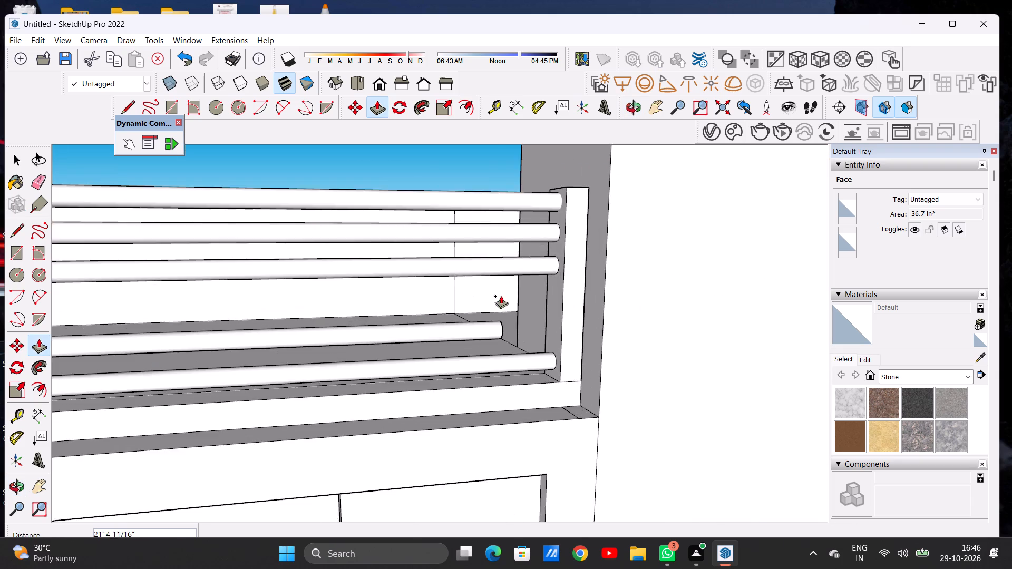
scroll(501, 296, up, 2)
scroll(514, 323, down, 5)
scroll(563, 326, up, 6)
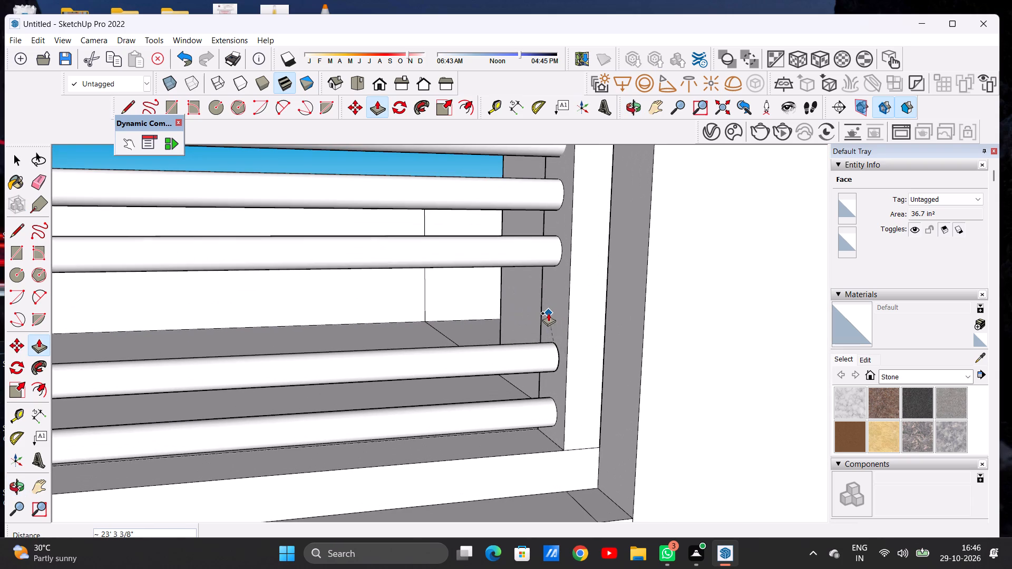
click(548, 311)
Push/Pull the last remaining circle, between the upper three and lower two rods, about 23' 3 3/8" to the post.
scroll(598, 303, down, 17)
scroll(586, 315, up, 1)
scroll(586, 315, down, 3)
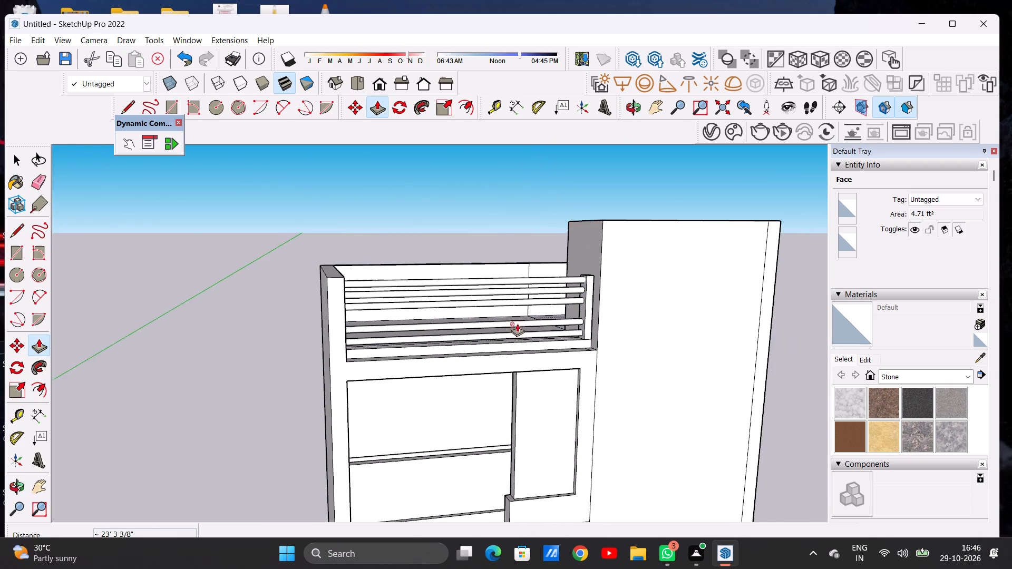
middle_drag(404, 342, 292, 319)
scroll(347, 308, up, 7)
scroll(332, 303, down, 1)
scroll(332, 303, up, 3)
scroll(332, 303, down, 1)
scroll(330, 303, up, 3)
scroll(329, 305, down, 1)
scroll(329, 305, up, 4)
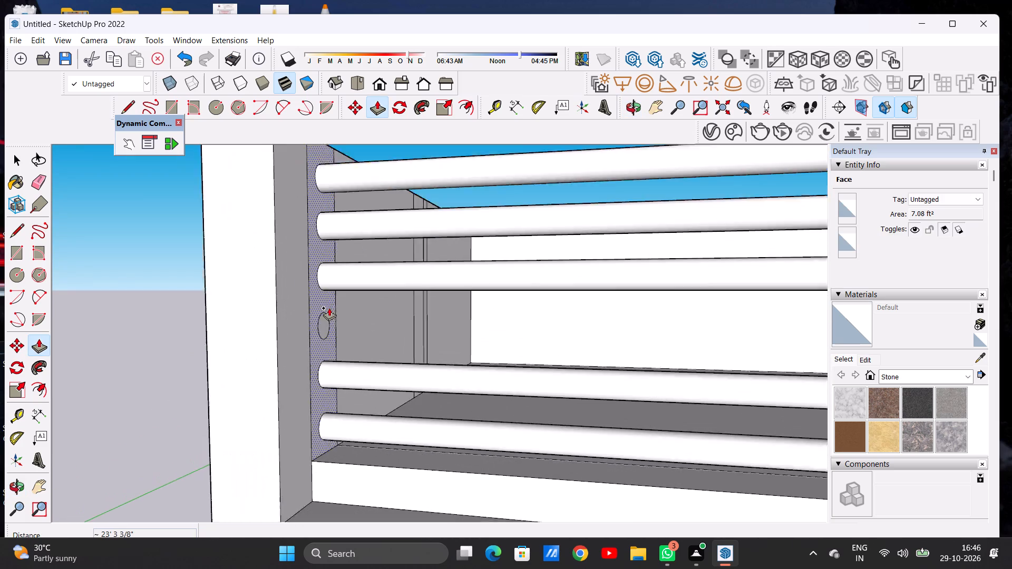
scroll(329, 308, up, 10)
click(319, 336)
scroll(384, 355, down, 3)
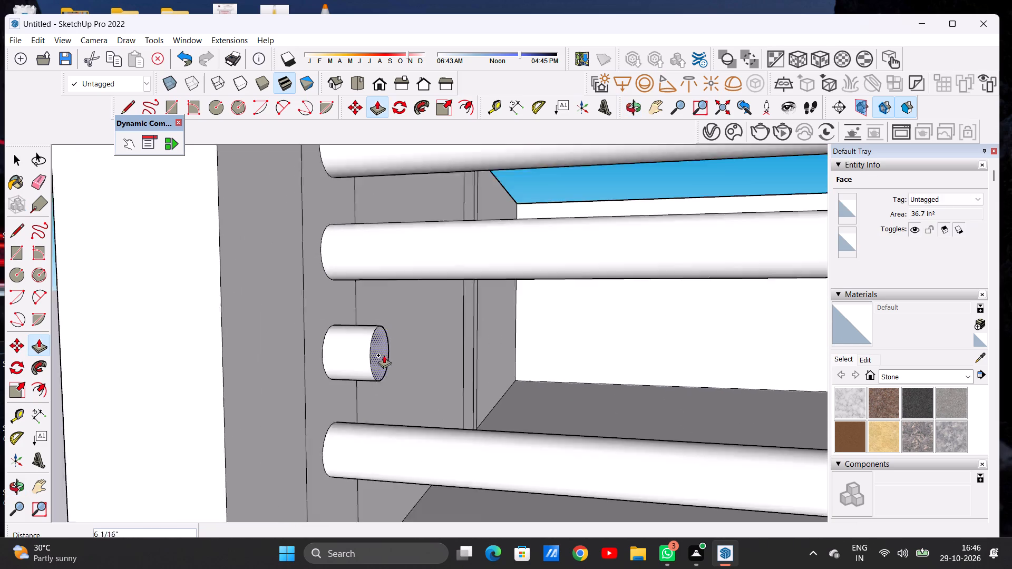
scroll(384, 355, down, 17)
scroll(468, 349, down, 3)
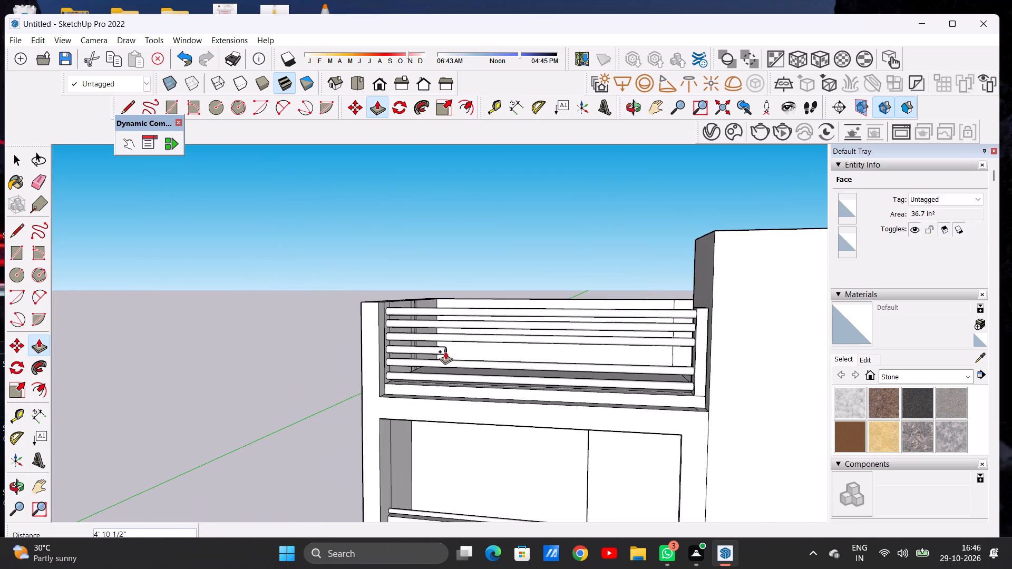
scroll(445, 351, down, 7)
middle_drag(543, 349, 561, 346)
scroll(566, 346, up, 11)
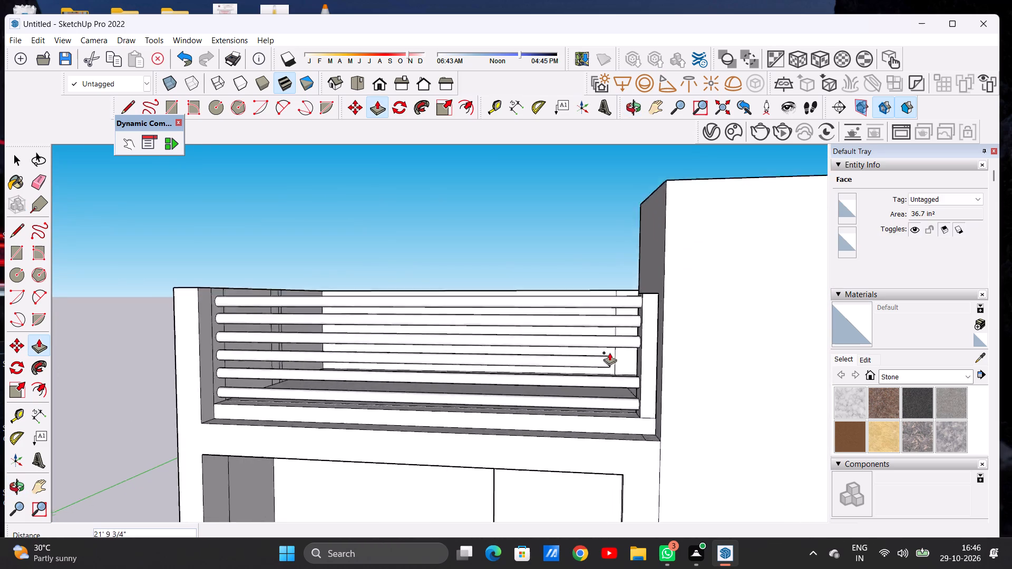
scroll(609, 352, up, 5)
scroll(608, 369, down, 8)
middle_drag(611, 375, 647, 375)
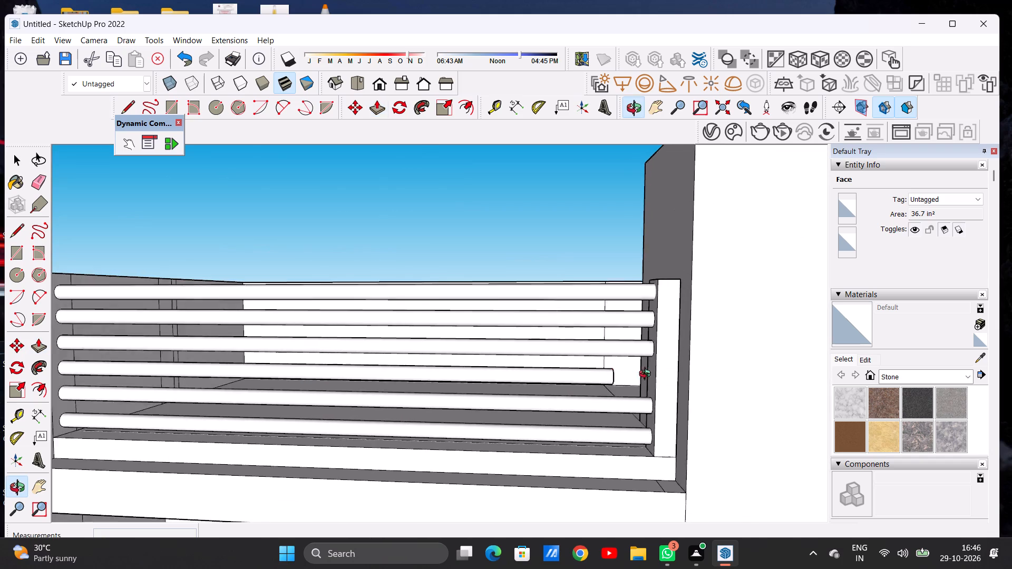
middle_drag(647, 375, 654, 375)
scroll(650, 376, up, 16)
scroll(645, 350, down, 1)
scroll(645, 350, up, 6)
click(640, 332)
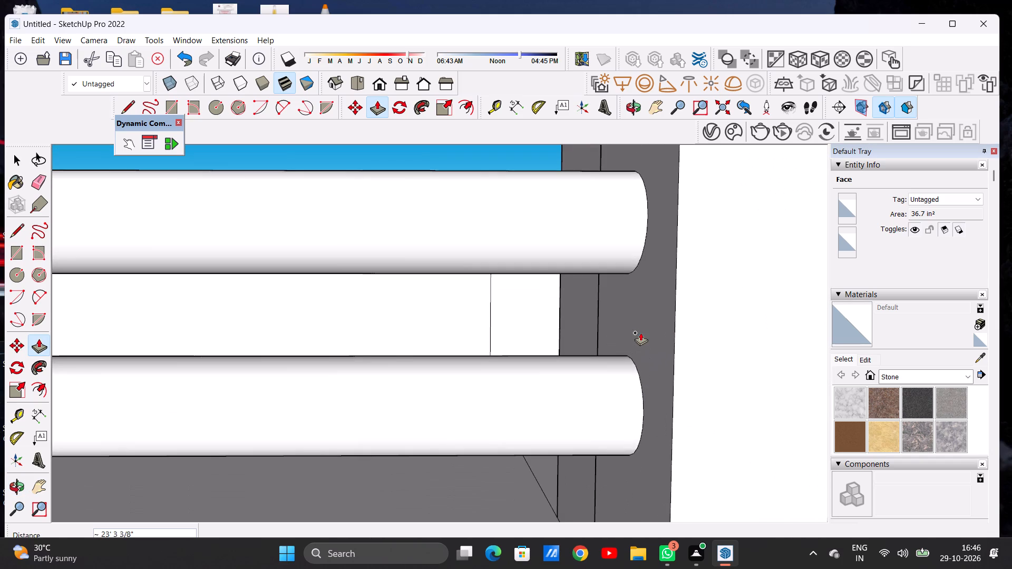
Switch to the front view and examine the railing and the tall block beside it at several scales.
key(space)
scroll(475, 401, down, 4)
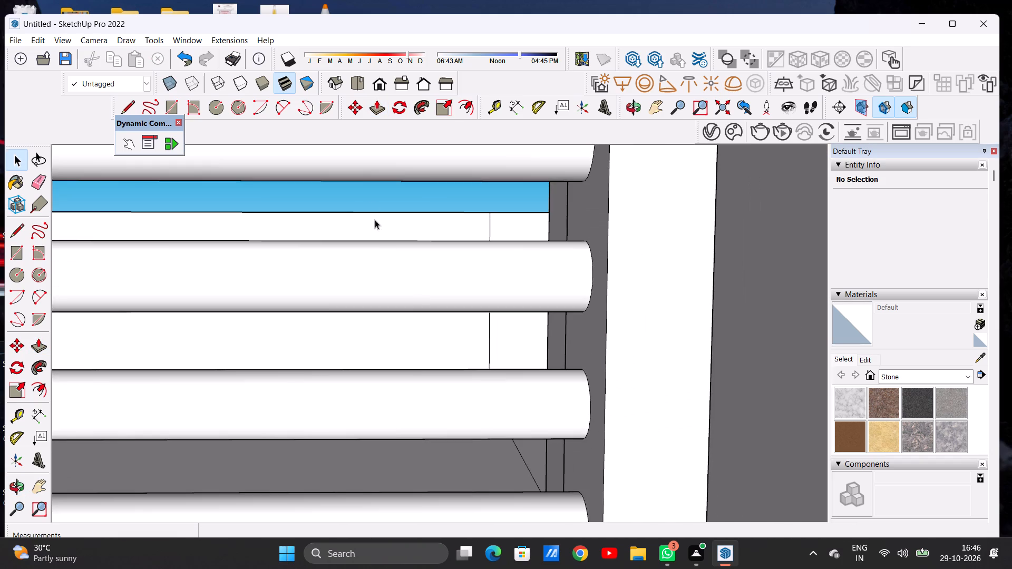
click(386, 81)
scroll(405, 263, down, 9)
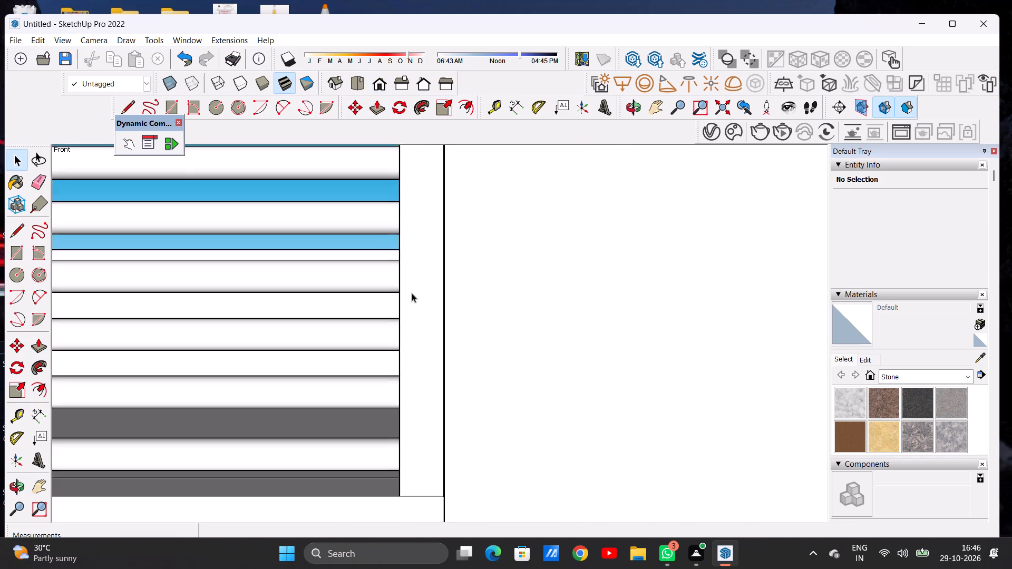
scroll(437, 316, up, 1)
scroll(441, 317, down, 7)
scroll(455, 365, up, 3)
scroll(455, 365, down, 5)
scroll(431, 361, up, 1)
scroll(434, 359, down, 14)
scroll(384, 351, down, 6)
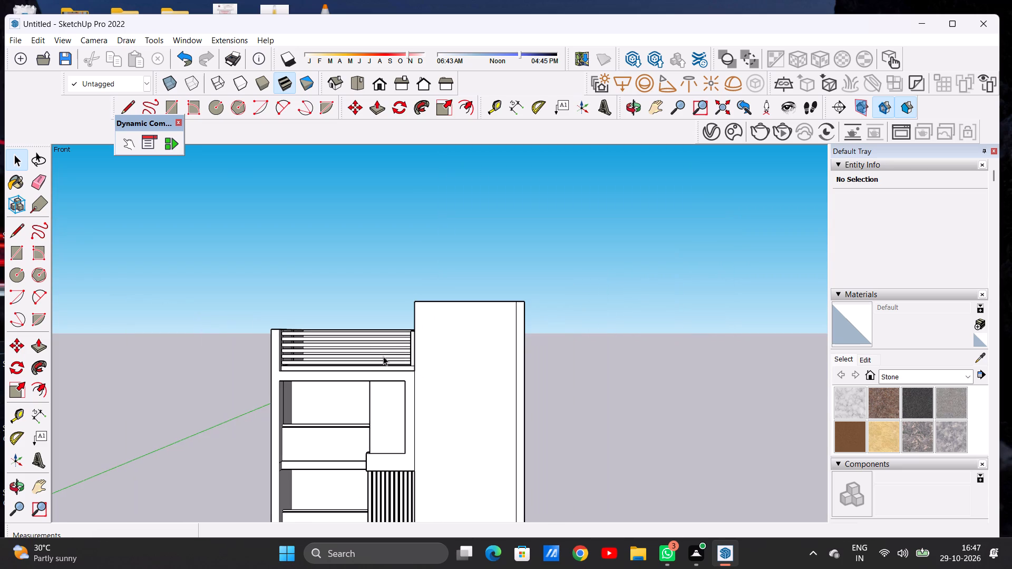
scroll(409, 333, down, 5)
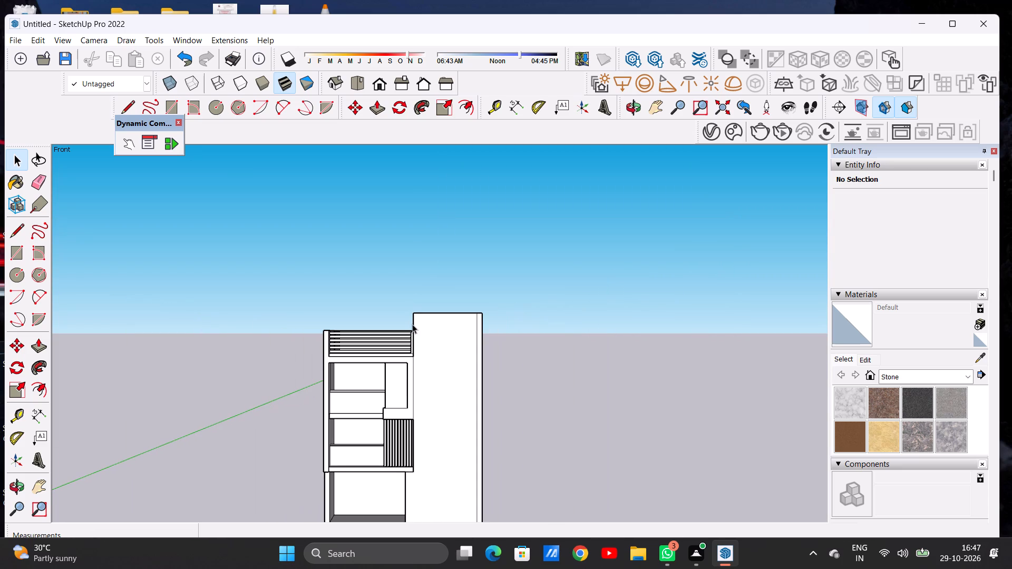
scroll(478, 361, down, 7)
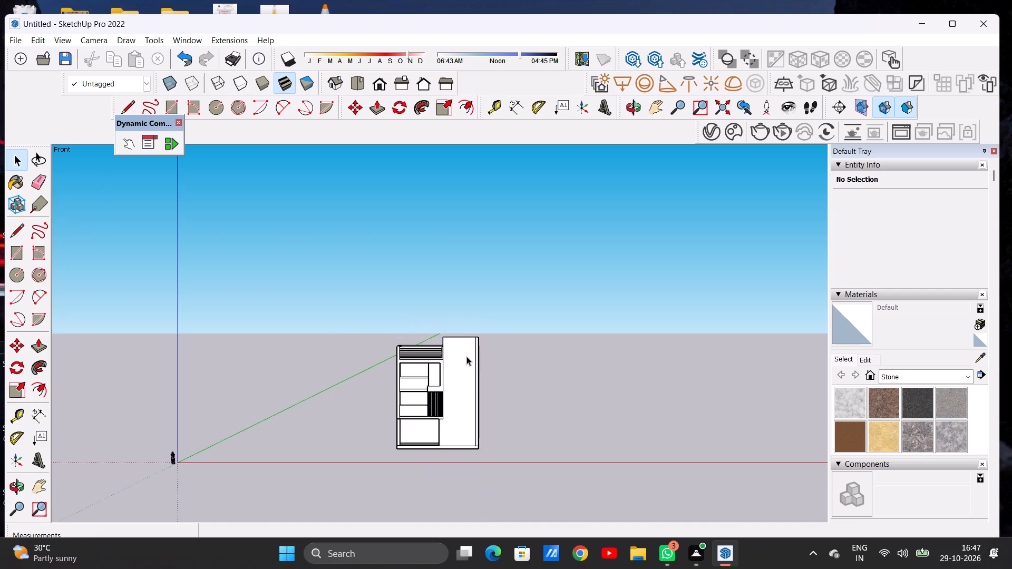
scroll(462, 319, up, 2)
scroll(462, 319, down, 1)
scroll(462, 319, up, 9)
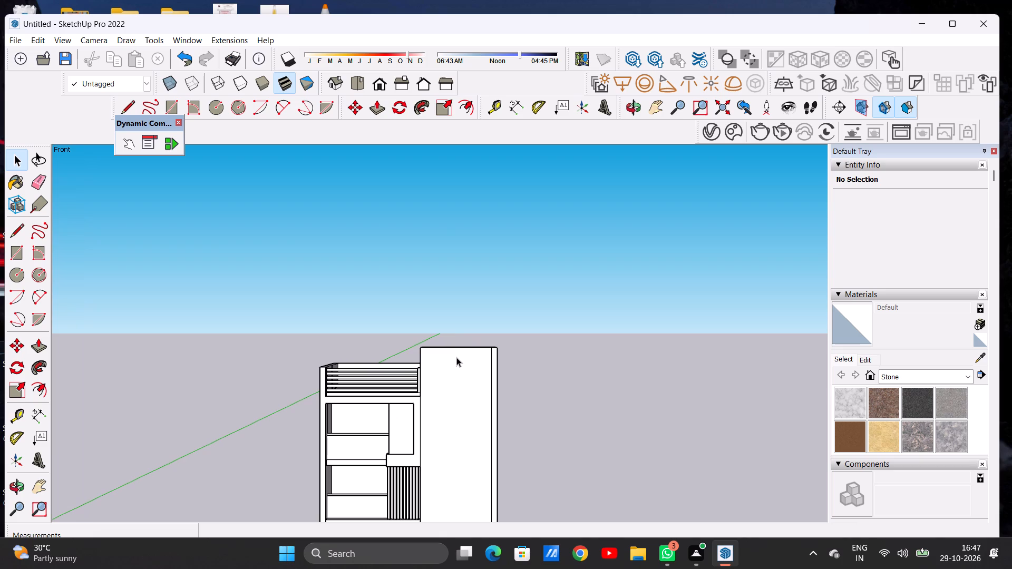
scroll(453, 357, up, 7)
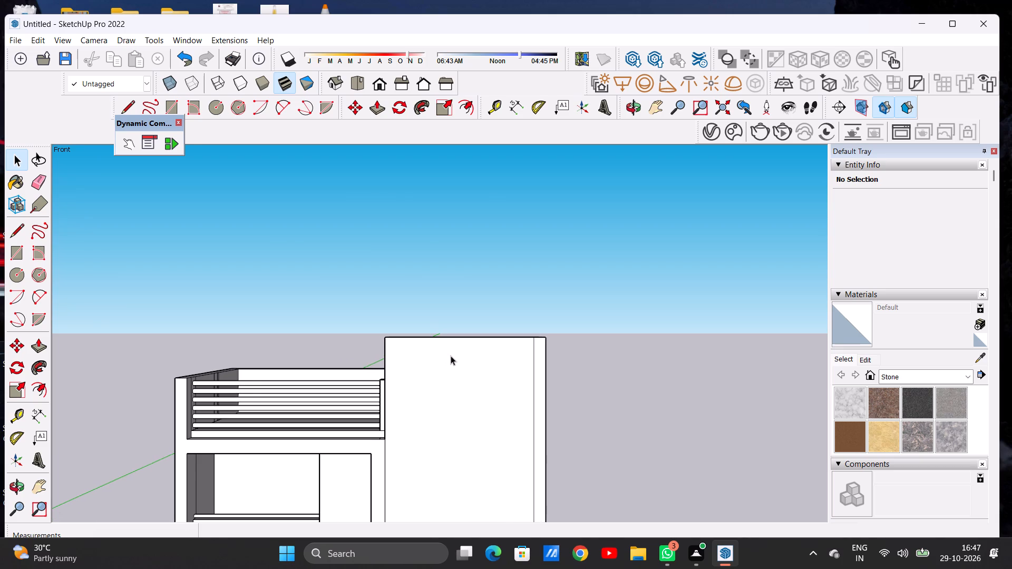
scroll(453, 359, down, 1)
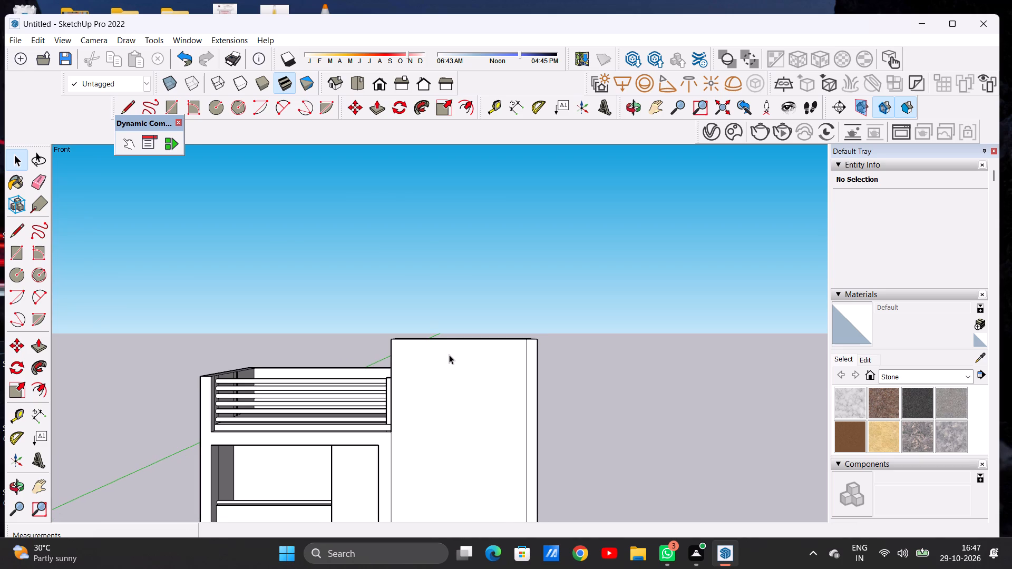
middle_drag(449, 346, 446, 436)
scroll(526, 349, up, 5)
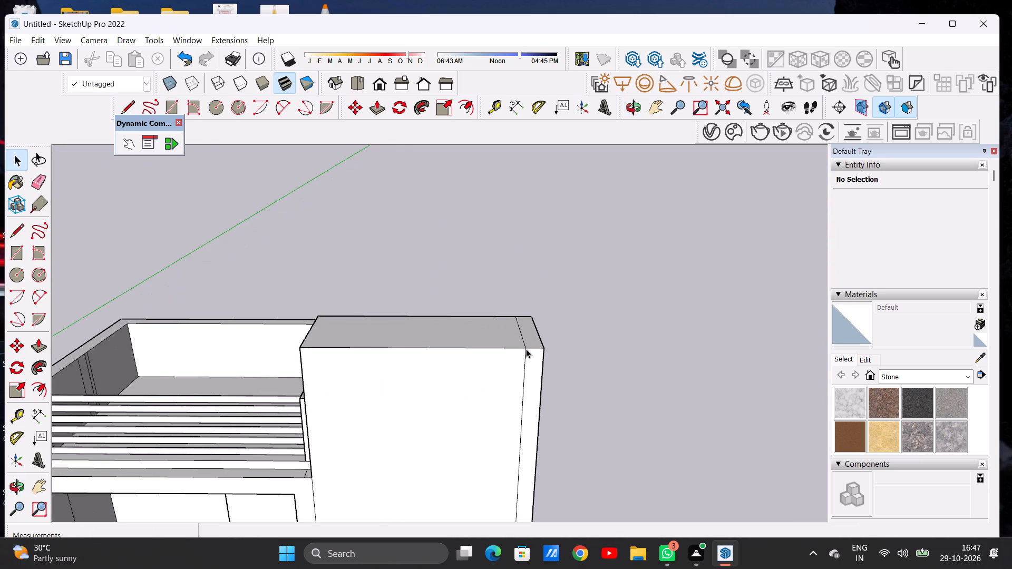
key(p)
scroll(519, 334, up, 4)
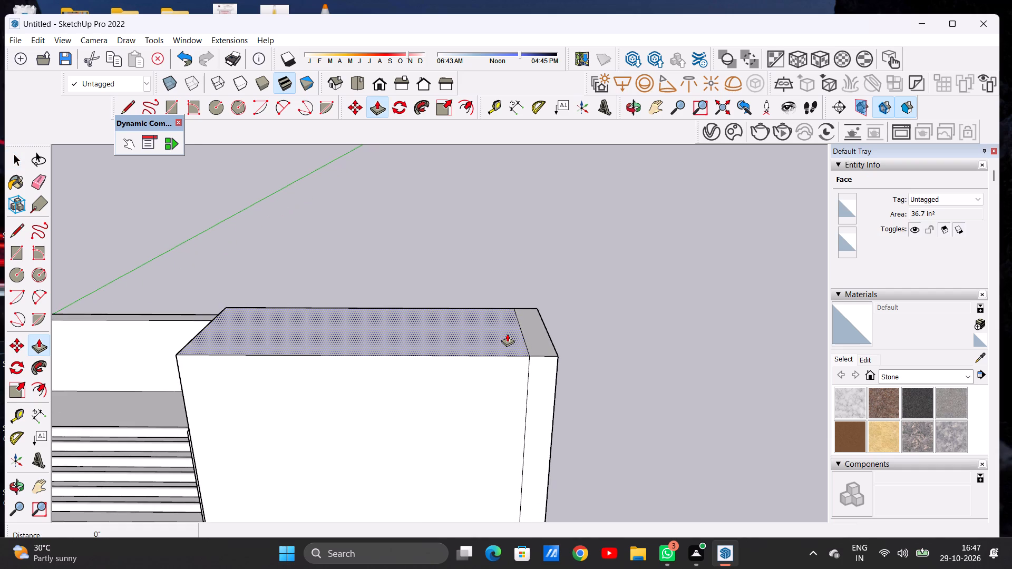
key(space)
Draw a horizontal line about 18' 3/4" long across the tall block's front just below its top, ending at the vertical dividing line.
key(l)
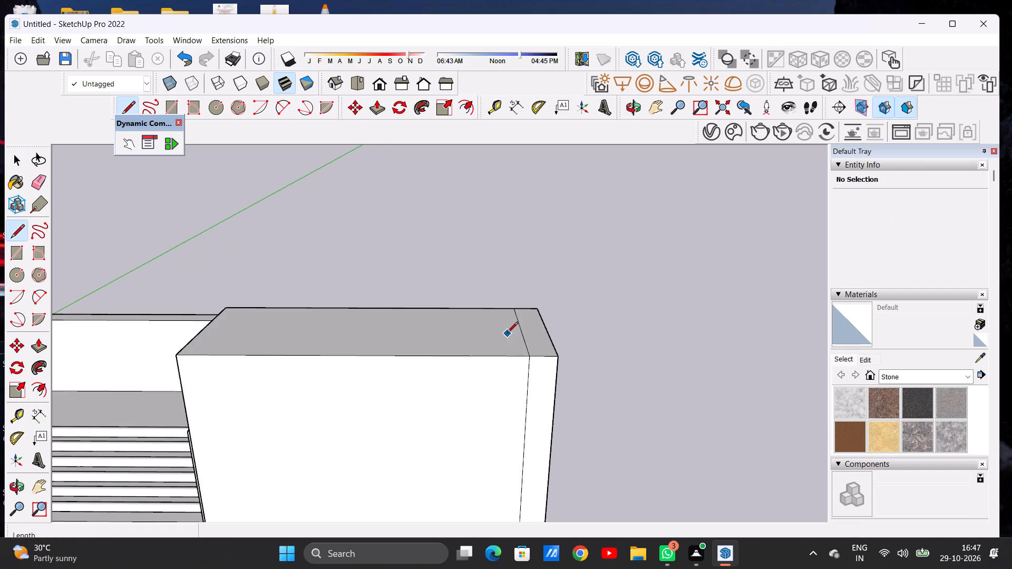
scroll(529, 328, down, 9)
middle_drag(479, 382, 466, 296)
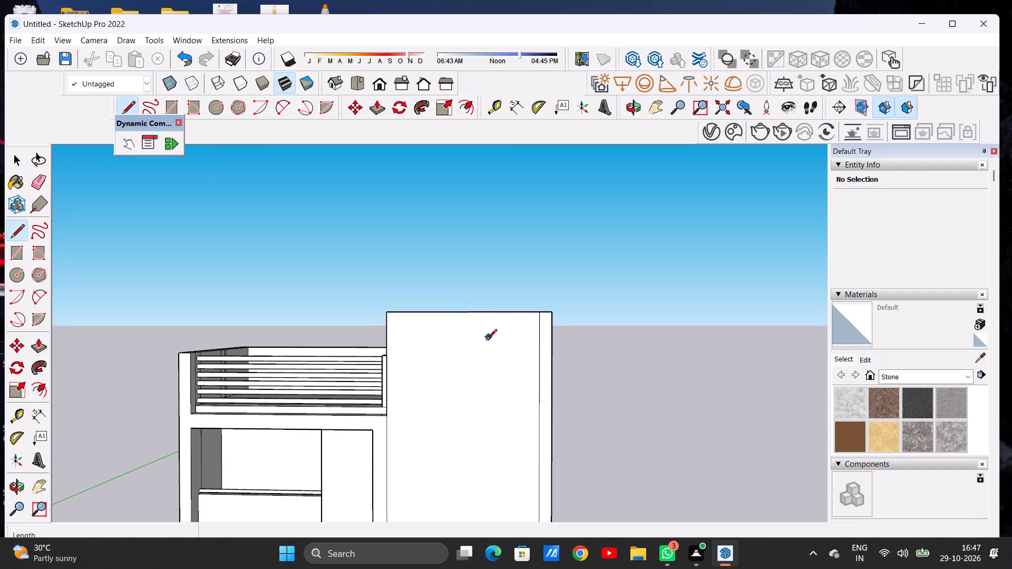
scroll(486, 341, up, 3)
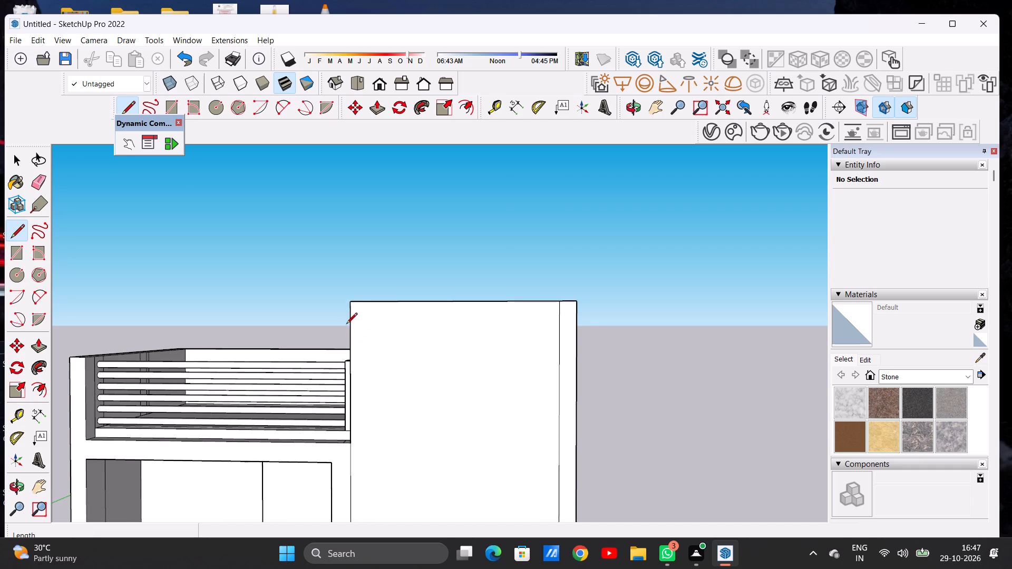
click(348, 321)
click(560, 319)
key(space)
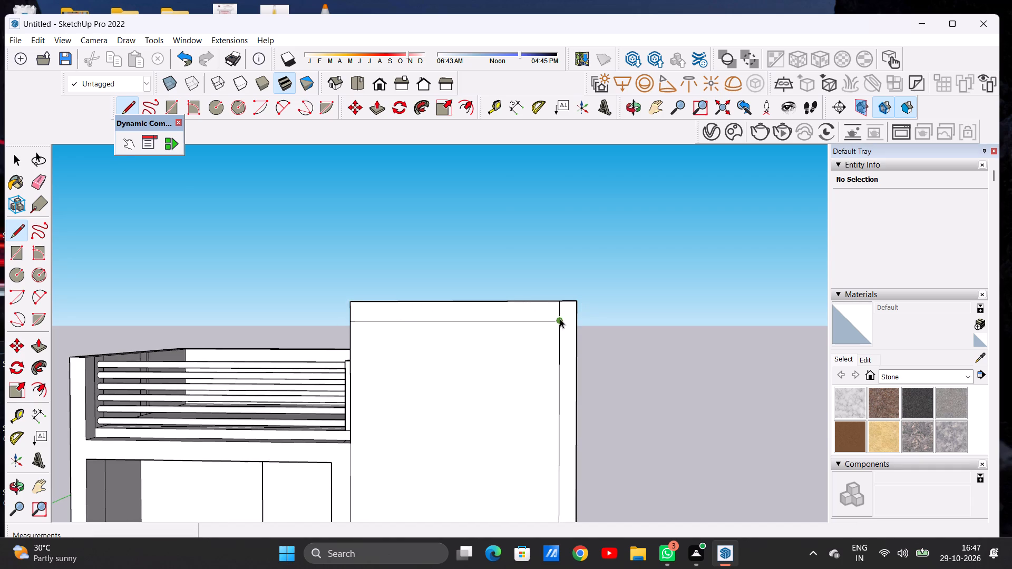
Erase the edge that divides the top face of the tall block.
scroll(526, 296, down, 7)
middle_drag(523, 292, 539, 438)
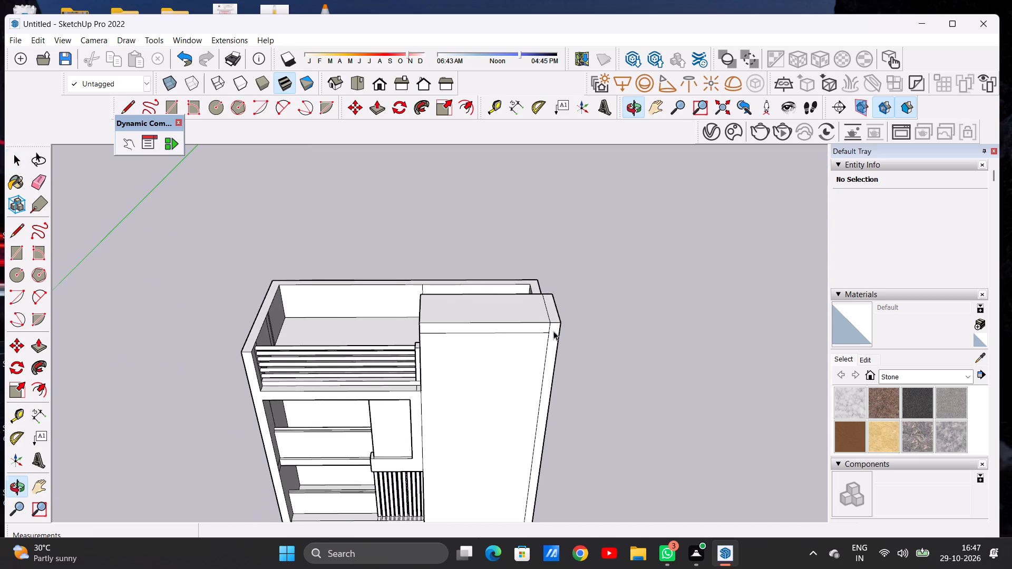
scroll(553, 321, up, 8)
key(r)
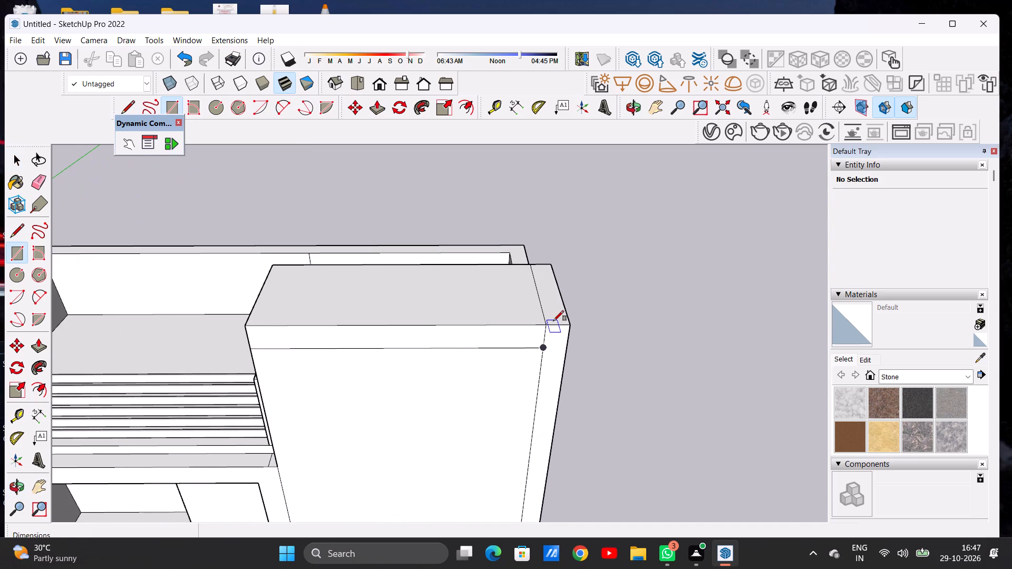
key(space)
text(E)
scroll(557, 287, up, 4)
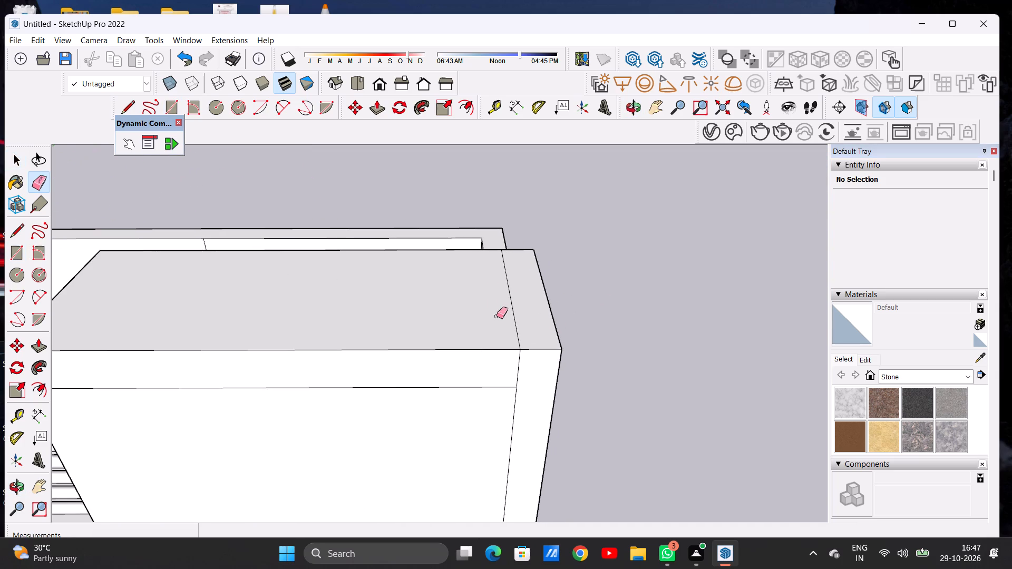
click(513, 305)
key(space)
Push/Pull the tall block's merged top face upward about 1' 11 3/16".
text(P)
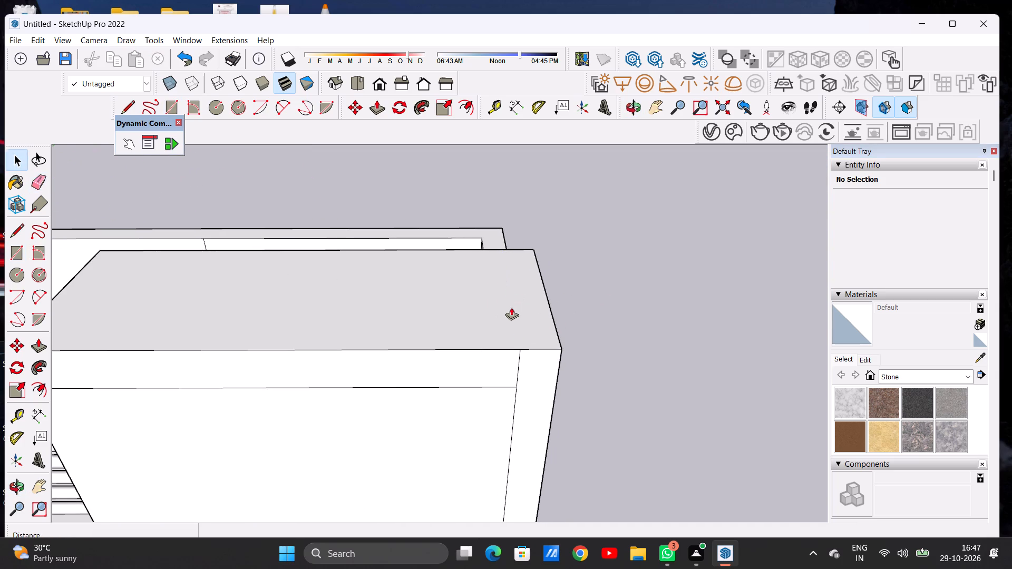
click(484, 326)
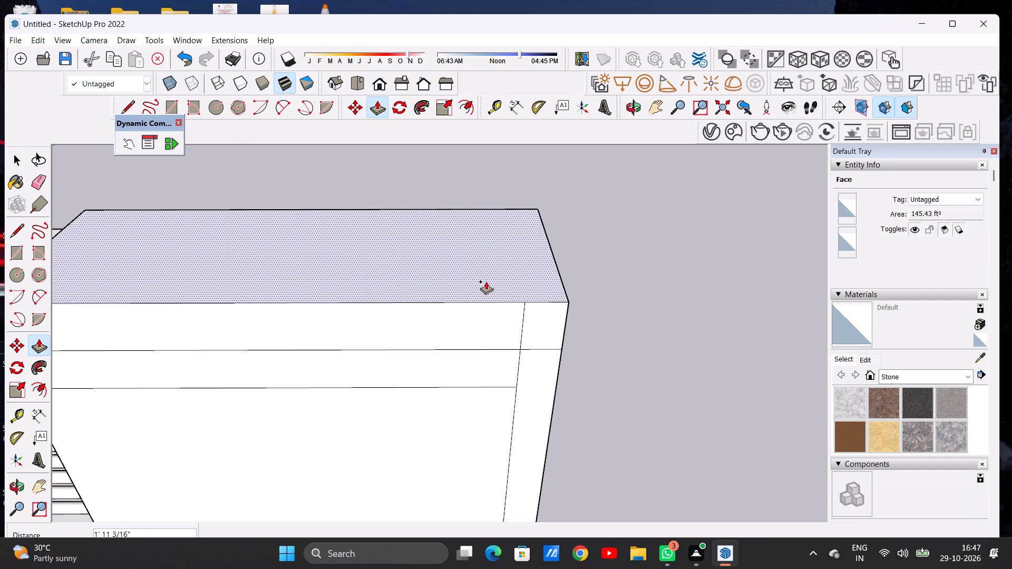
click(484, 280)
key(space)
Erase the two short vertical line segments above the lower horizontal line on the tall block's front, merging the border faces.
scroll(552, 374, down, 6)
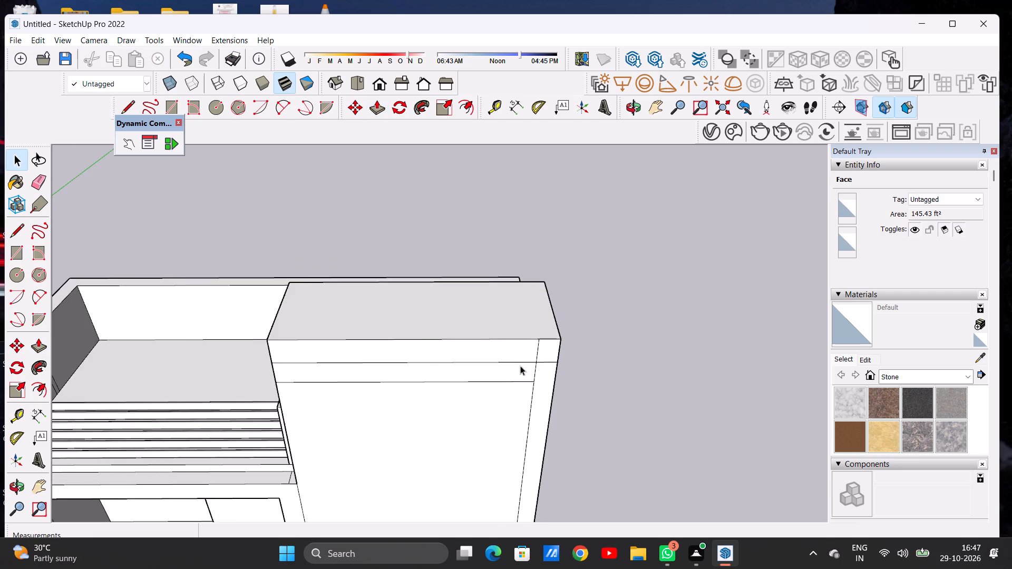
scroll(520, 366, down, 7)
middle_drag(395, 382, 395, 259)
scroll(590, 279, up, 7)
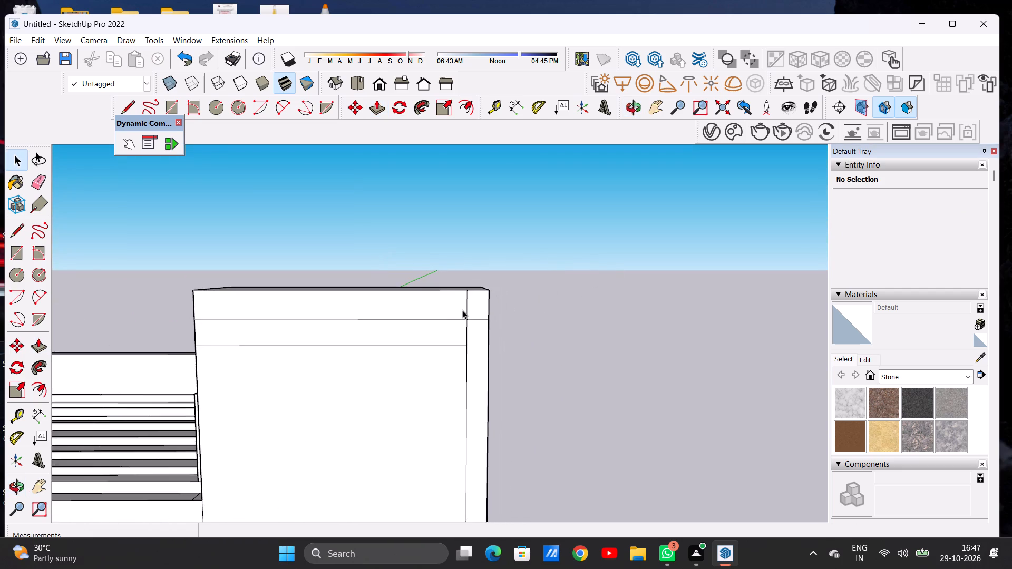
scroll(462, 310, up, 2)
key(e)
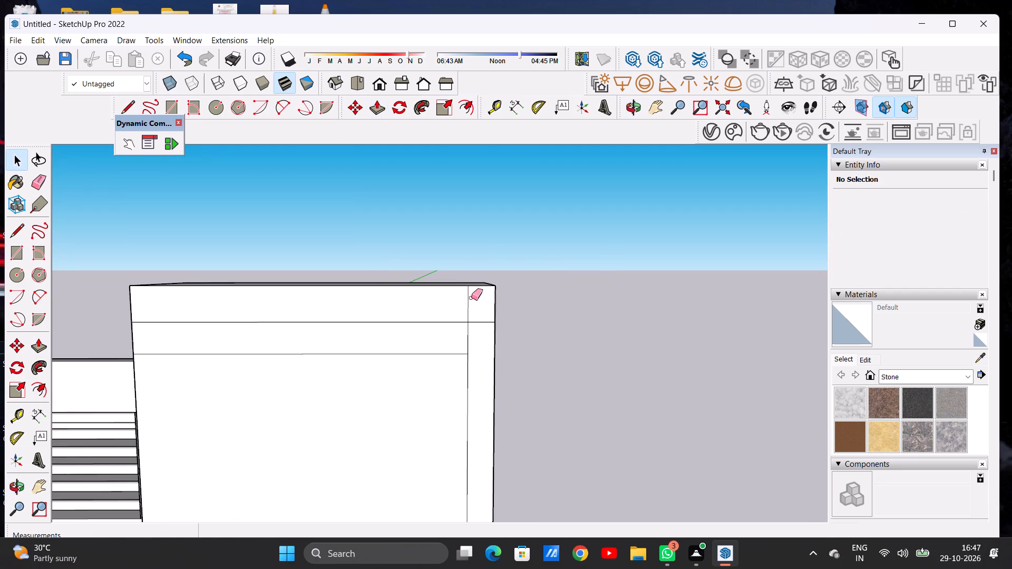
drag(468, 306, 455, 310)
drag(475, 339, 461, 340)
key(space)
Push/Pull the L-shaped border face on the tall block's front outward about 9 7/16" as a raised frame.
scroll(544, 331, down, 8)
scroll(553, 327, up, 1)
scroll(553, 327, down, 10)
scroll(520, 315, up, 1)
scroll(515, 301, down, 12)
scroll(519, 306, up, 1)
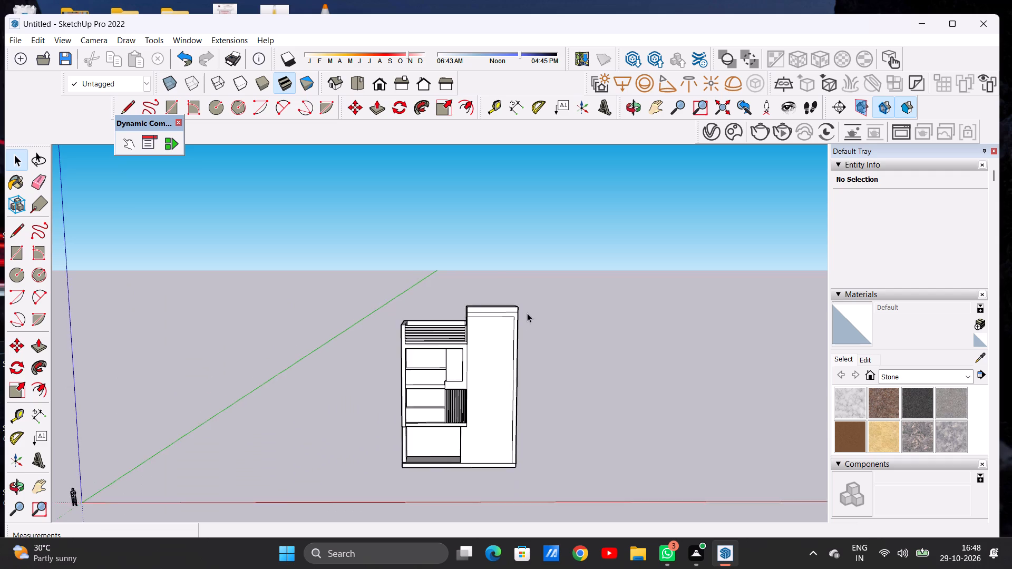
middle_drag(531, 328, 441, 321)
scroll(484, 332, up, 10)
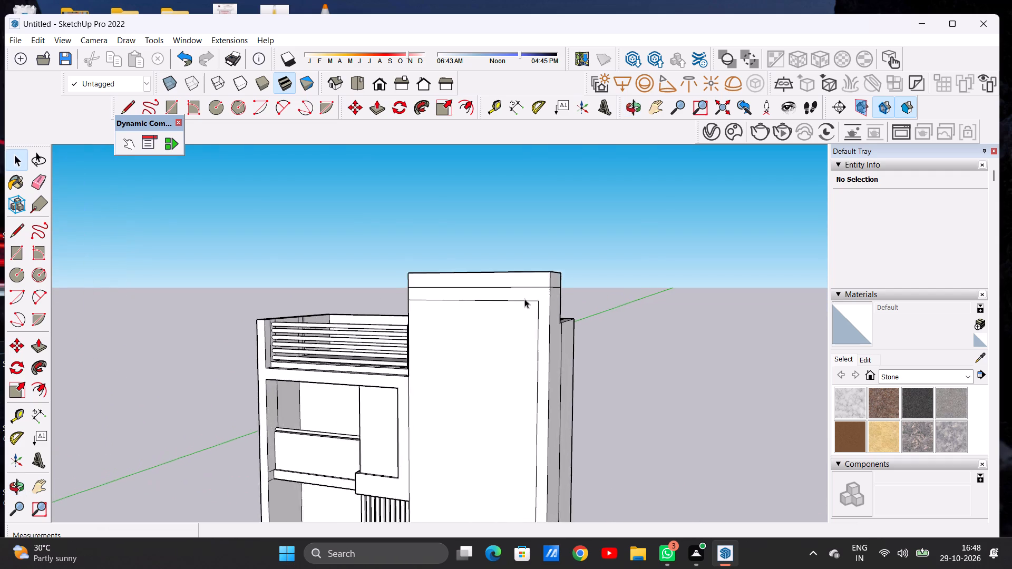
scroll(524, 299, up, 1)
middle_drag(526, 306, 476, 338)
key(p)
scroll(533, 318, up, 7)
scroll(519, 308, down, 2)
scroll(519, 308, up, 5)
click(519, 311)
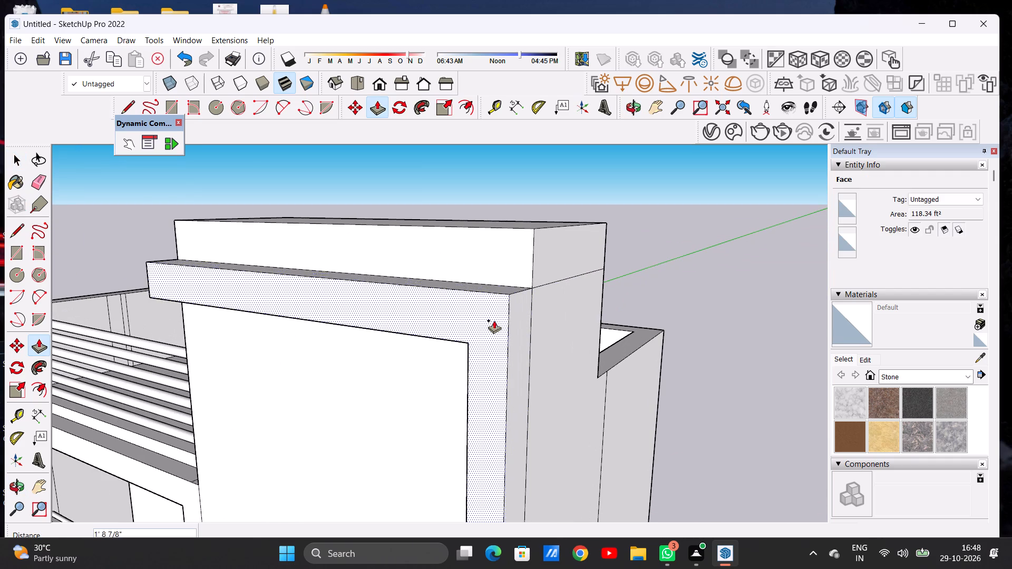
middle_drag(536, 306, 446, 319)
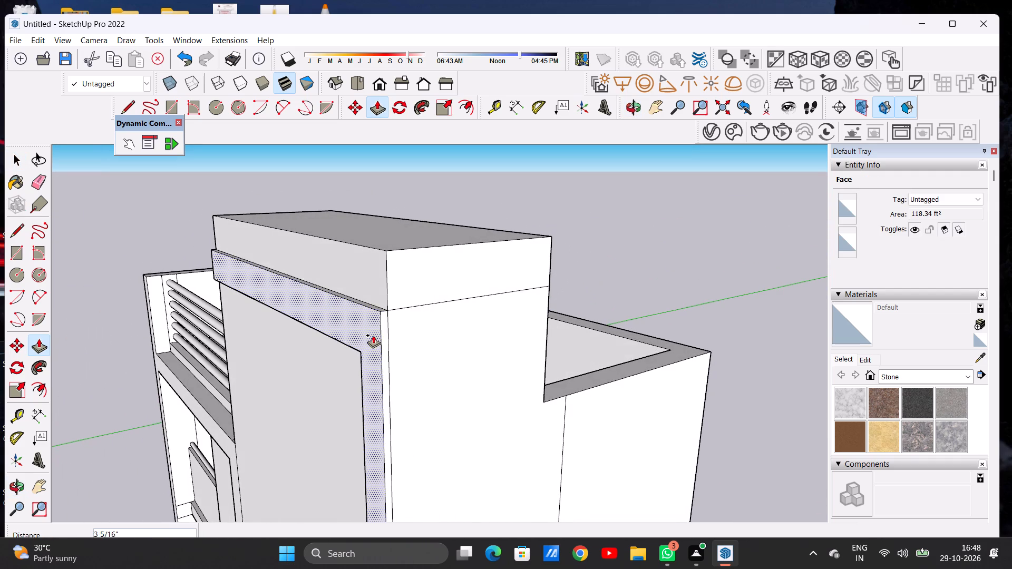
click(361, 339)
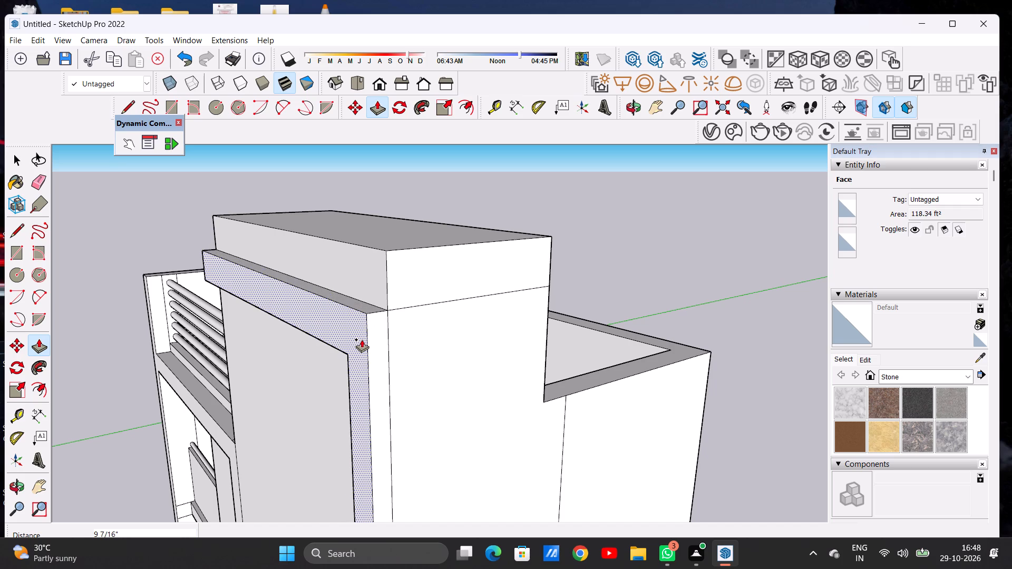
key(space)
Examine the tall block's raised frame and top, and the whole cabinet front, from several angles.
scroll(449, 323, down, 14)
scroll(493, 309, up, 1)
scroll(495, 307, down, 8)
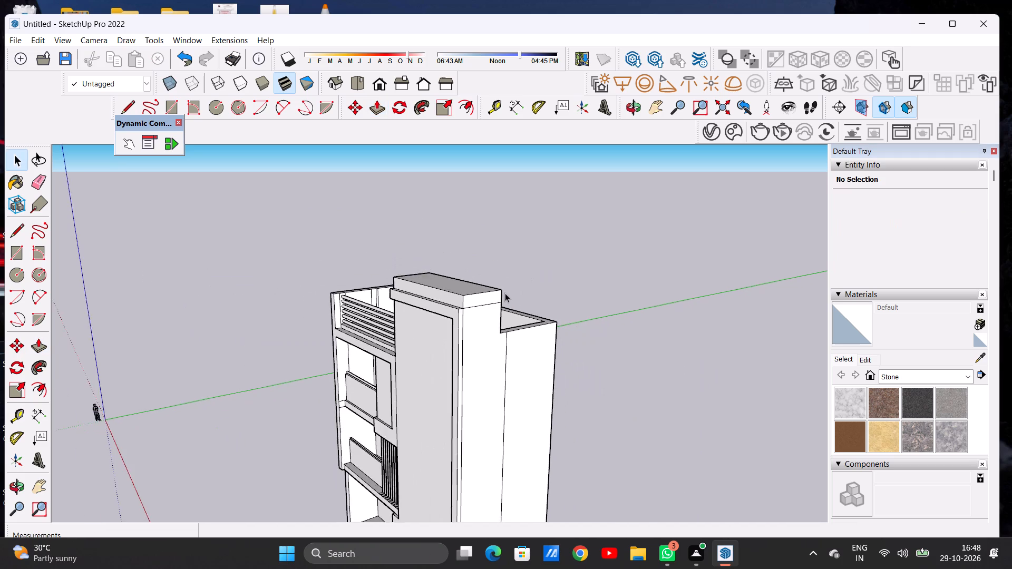
scroll(505, 293, down, 13)
middle_drag(489, 323, 609, 280)
scroll(495, 302, up, 6)
middle_drag(449, 318, 523, 296)
scroll(505, 306, up, 14)
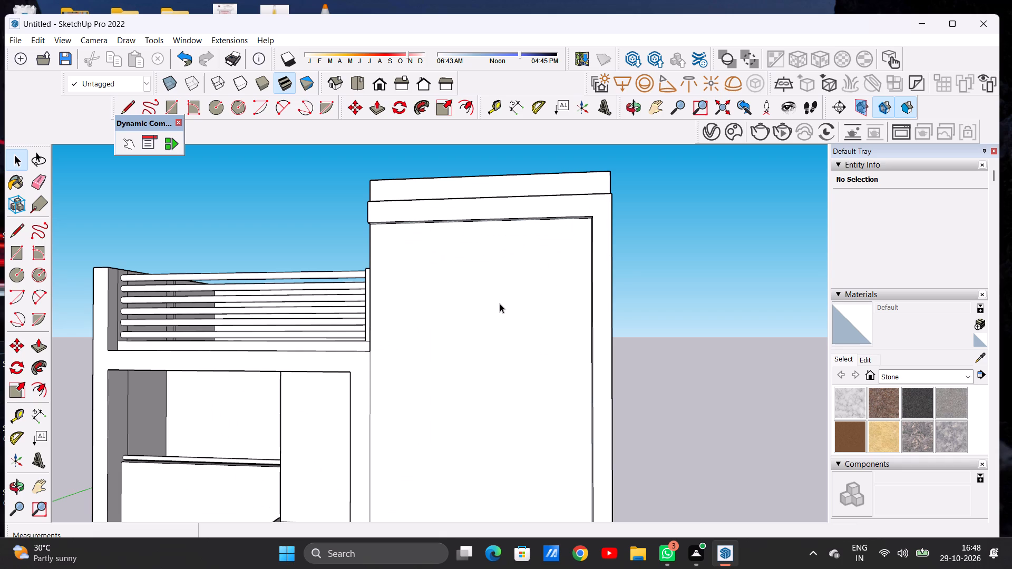
scroll(509, 322, down, 12)
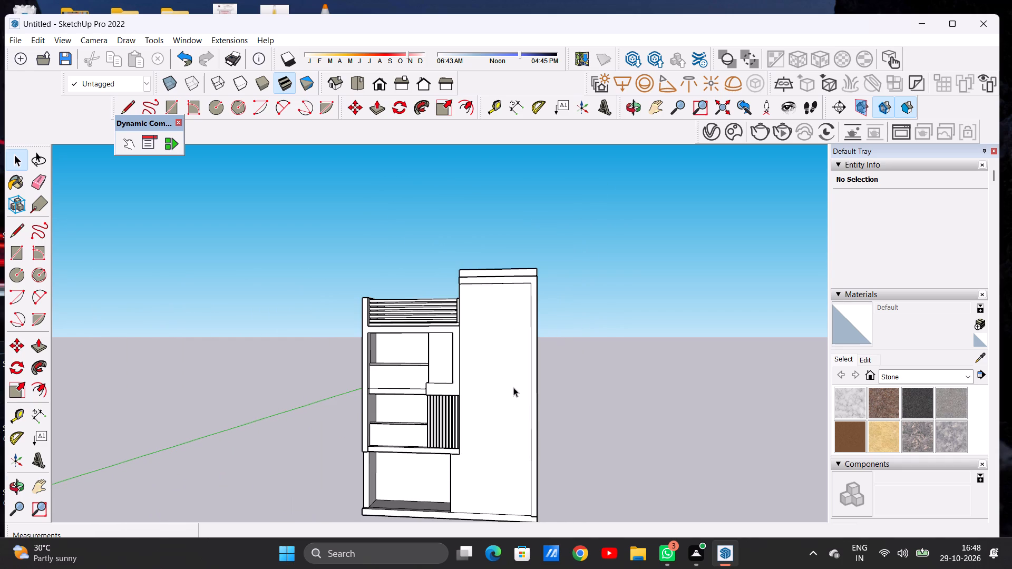
middle_drag(512, 385, 515, 391)
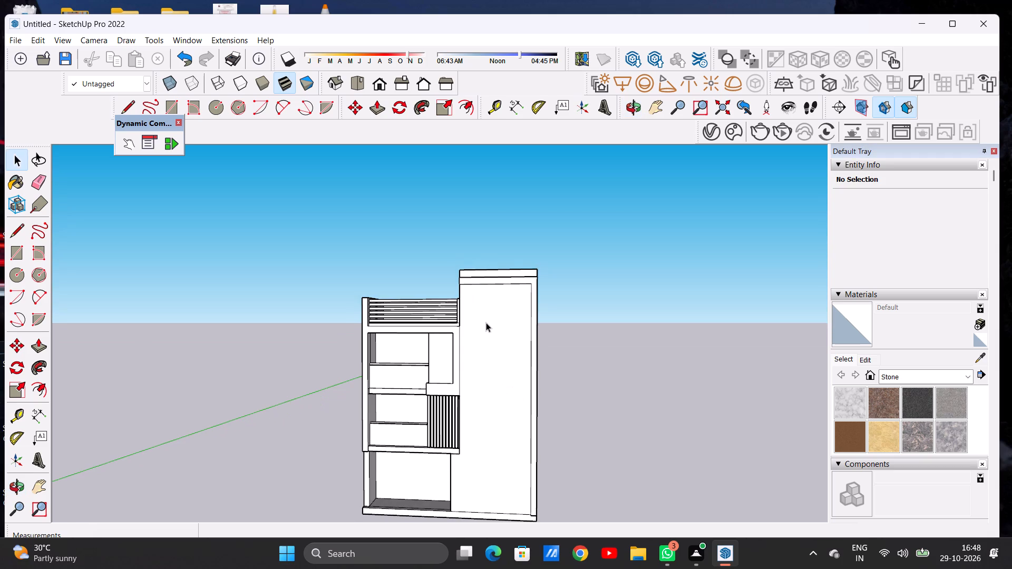
Push/Pull the tall block's top face slightly further upward.
scroll(472, 277, up, 14)
middle_drag(502, 244, 509, 371)
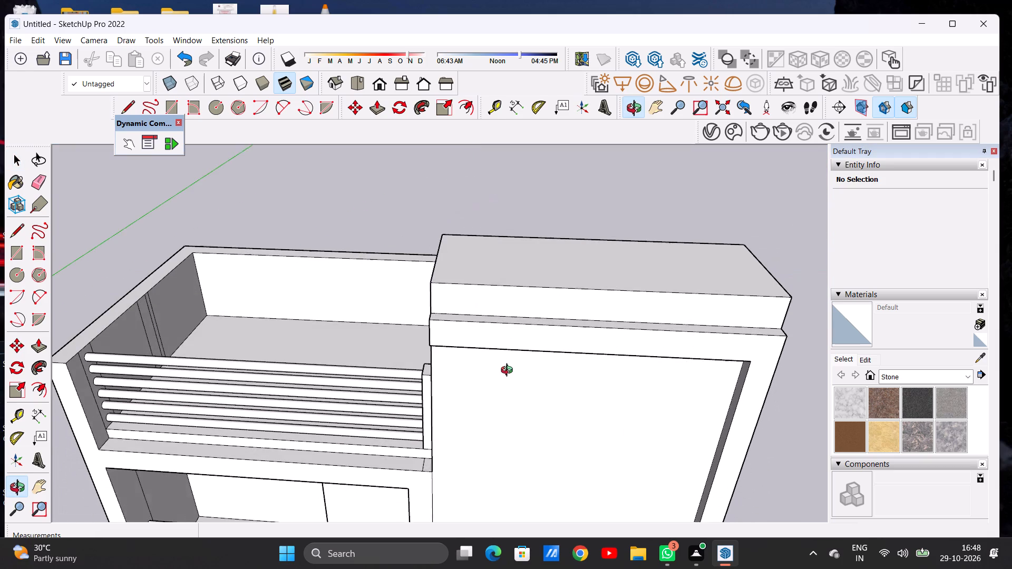
middle_drag(509, 371, 509, 370)
key(p)
click(557, 276)
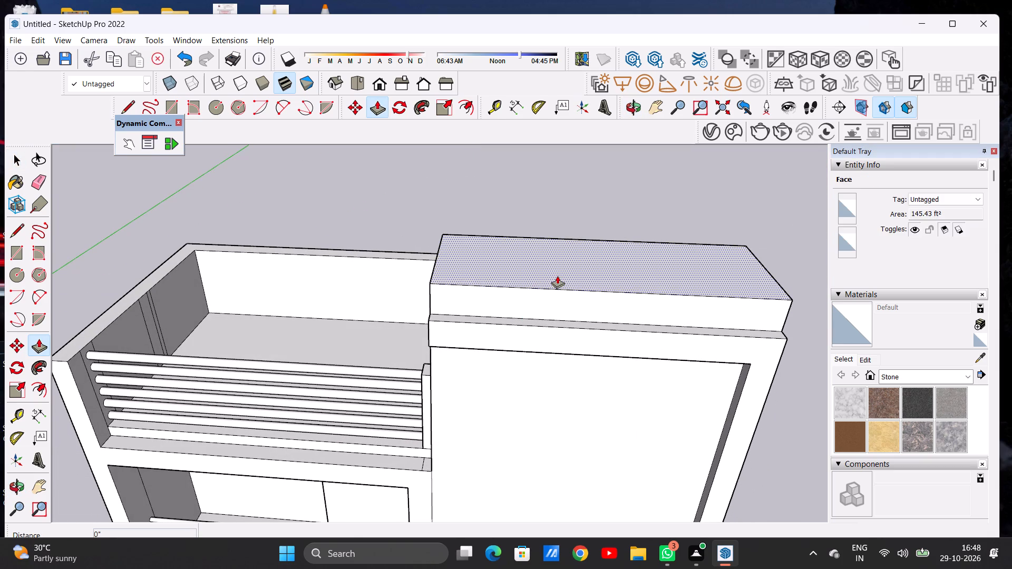
click(561, 261)
key(space)
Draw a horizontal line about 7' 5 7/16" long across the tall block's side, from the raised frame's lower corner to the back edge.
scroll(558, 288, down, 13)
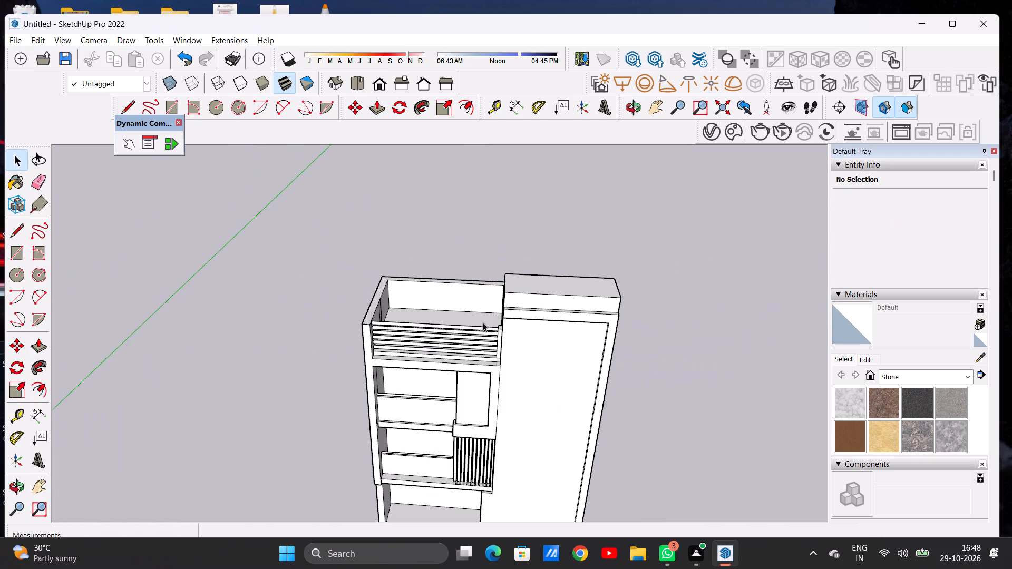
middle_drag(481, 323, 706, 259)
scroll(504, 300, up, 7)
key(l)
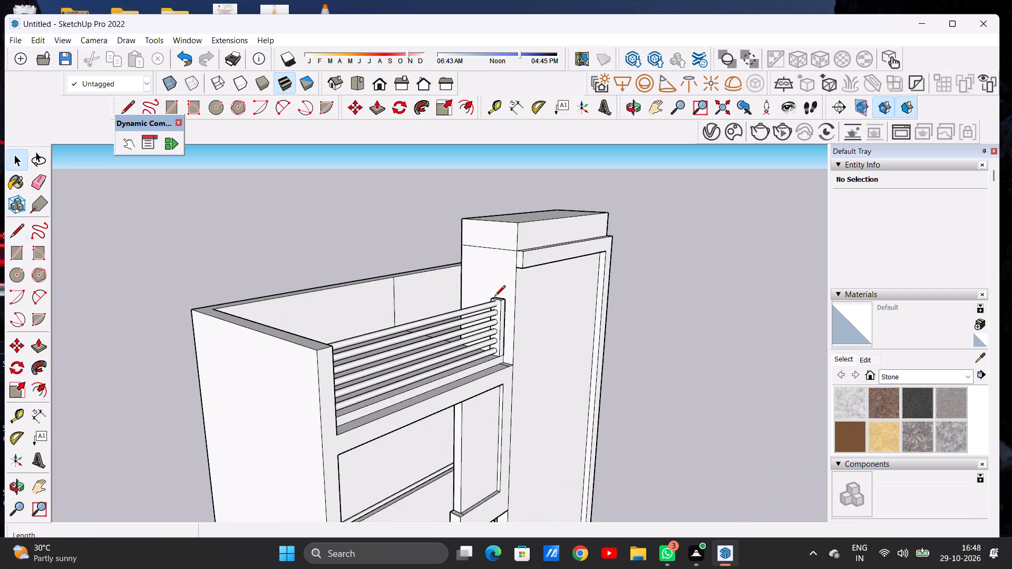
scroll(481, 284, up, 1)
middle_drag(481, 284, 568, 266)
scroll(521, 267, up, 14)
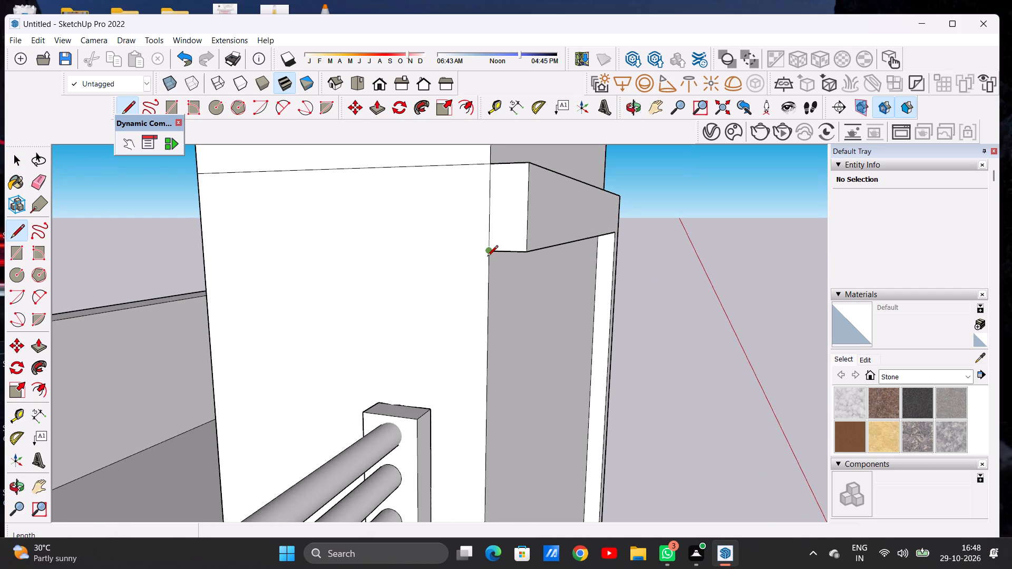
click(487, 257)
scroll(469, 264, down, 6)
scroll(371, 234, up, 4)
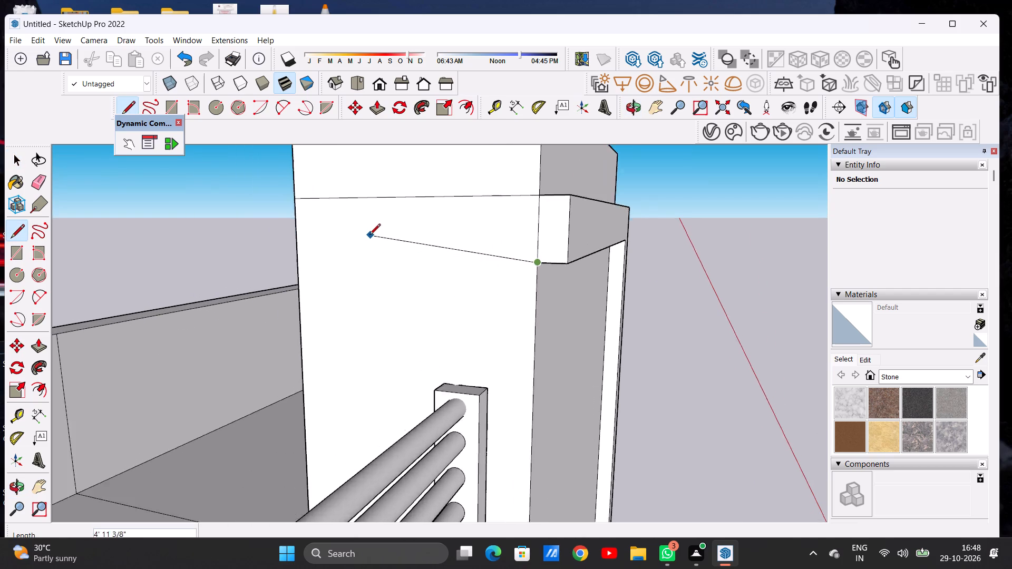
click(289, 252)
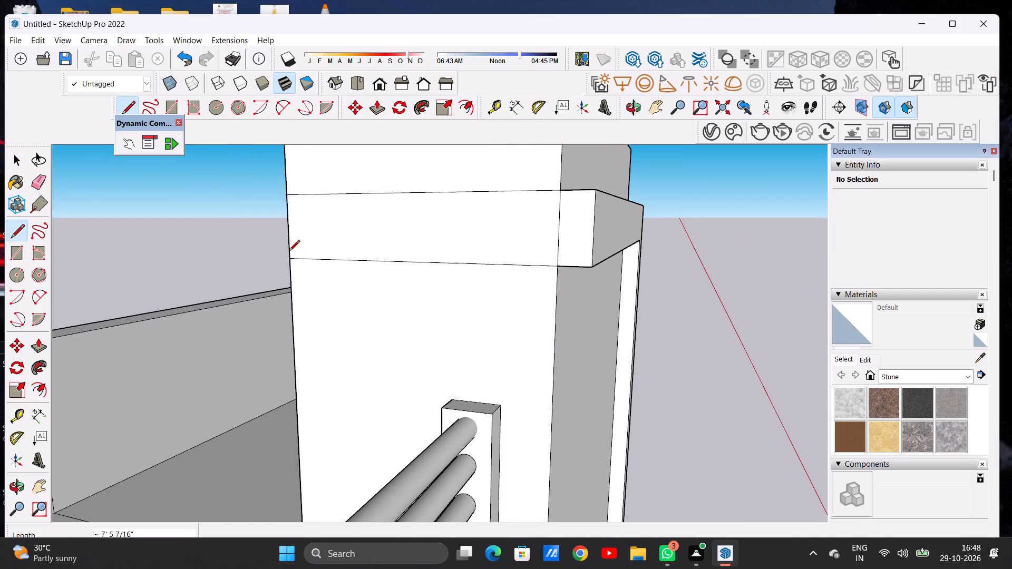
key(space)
Erase the two horizontal lines across the tall block's side face above the railing.
scroll(413, 241, down, 1)
scroll(413, 241, up, 1)
scroll(413, 241, down, 10)
scroll(407, 232, up, 1)
middle_drag(396, 246, 371, 247)
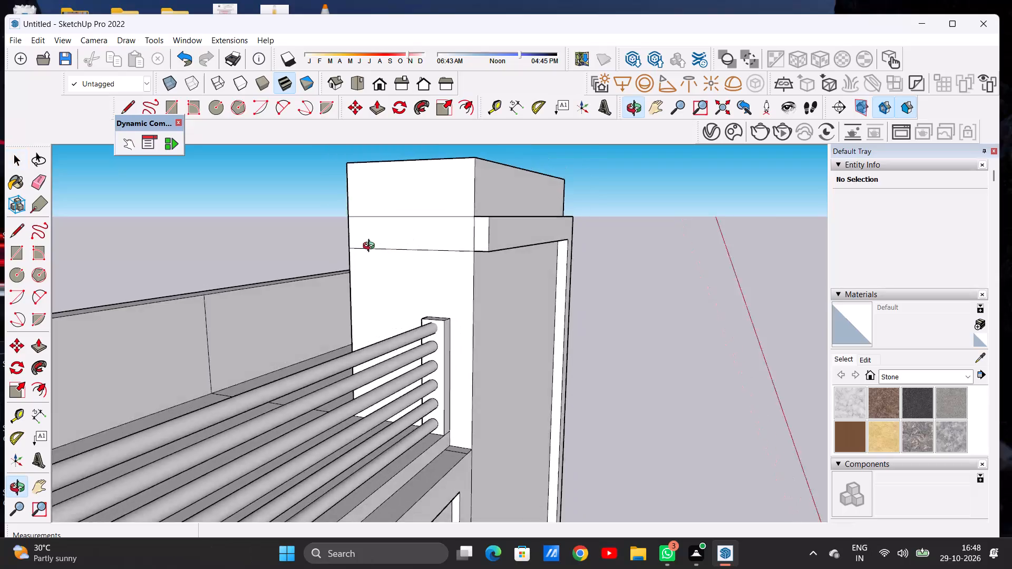
middle_drag(371, 247, 443, 260)
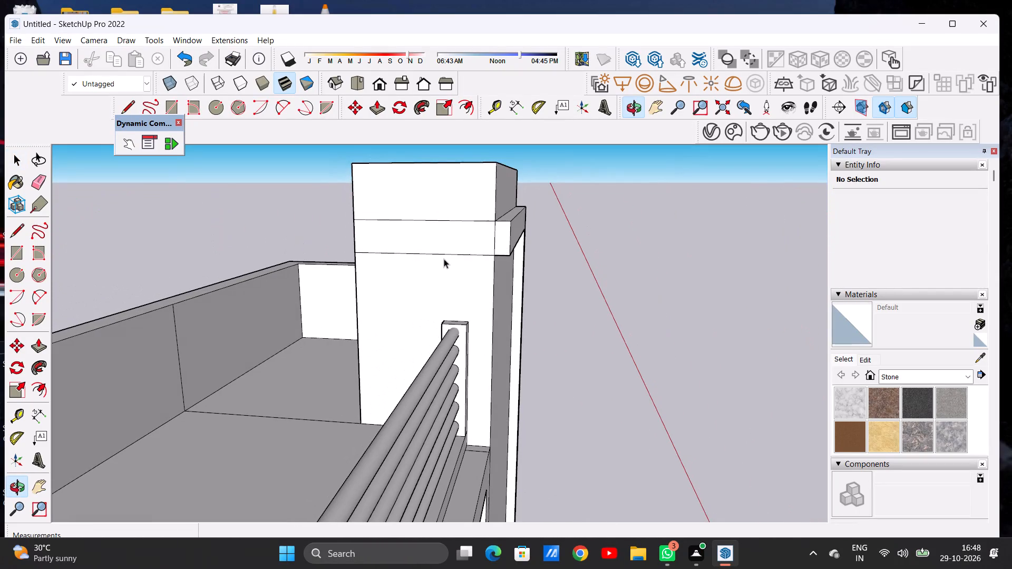
key(e)
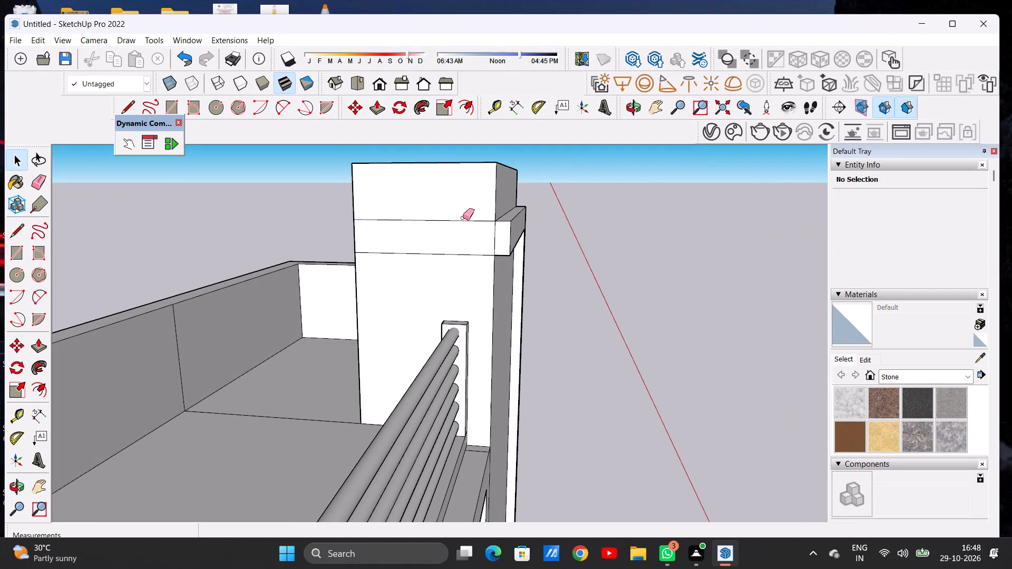
drag(463, 218, 467, 225)
drag(470, 241, 475, 255)
Draw two horizontal lines, each about 7' 5 7/16" long, across the tall block's side face within the raised frame's height to form a narrow strip.
key(l)
scroll(498, 242, up, 2)
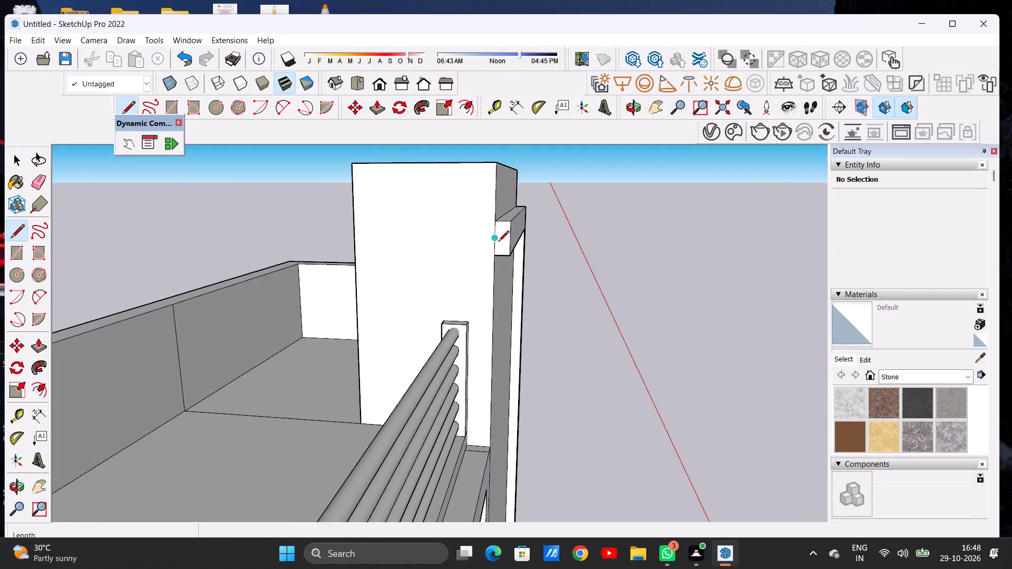
scroll(498, 242, up, 6)
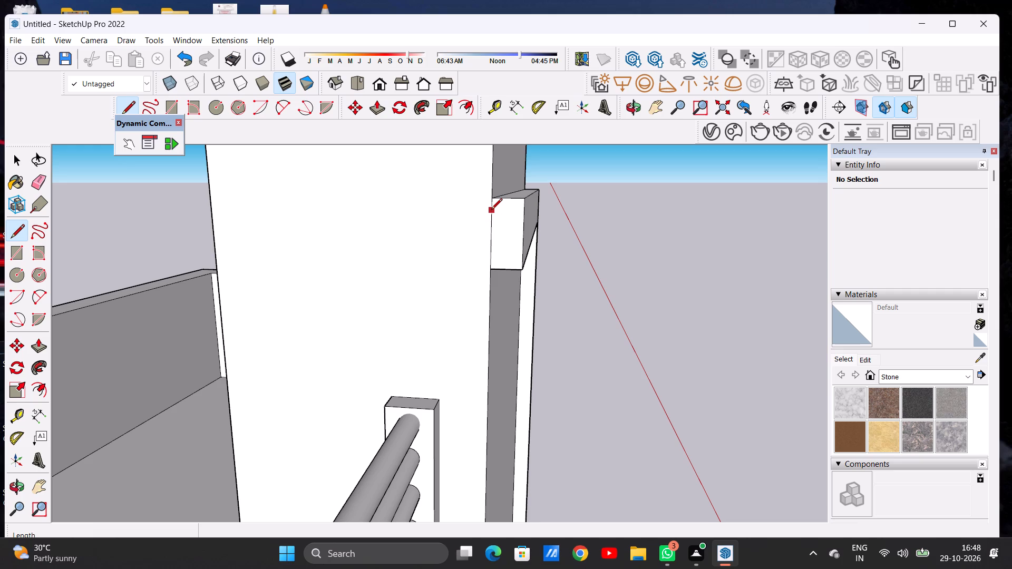
click(491, 210)
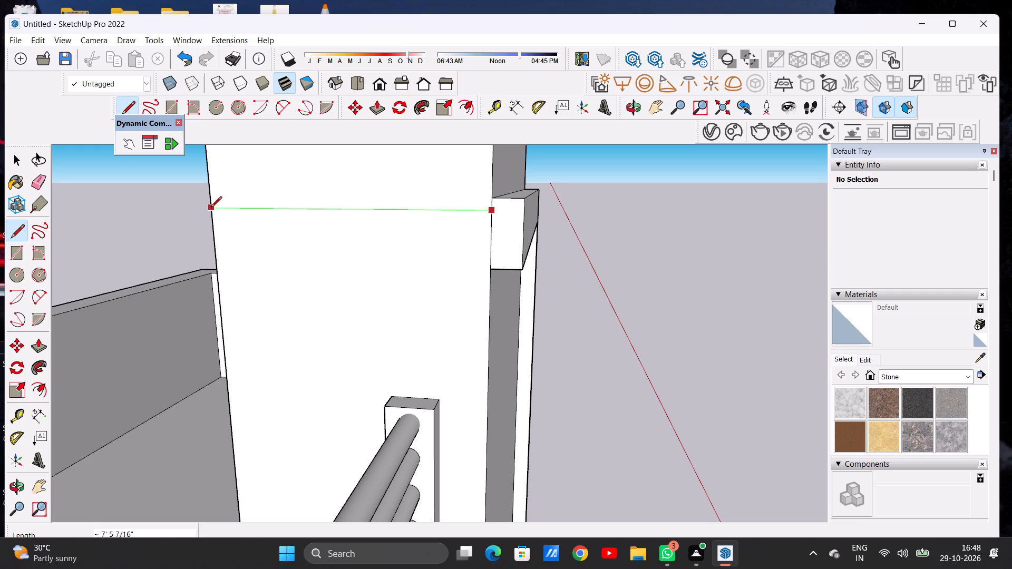
click(211, 208)
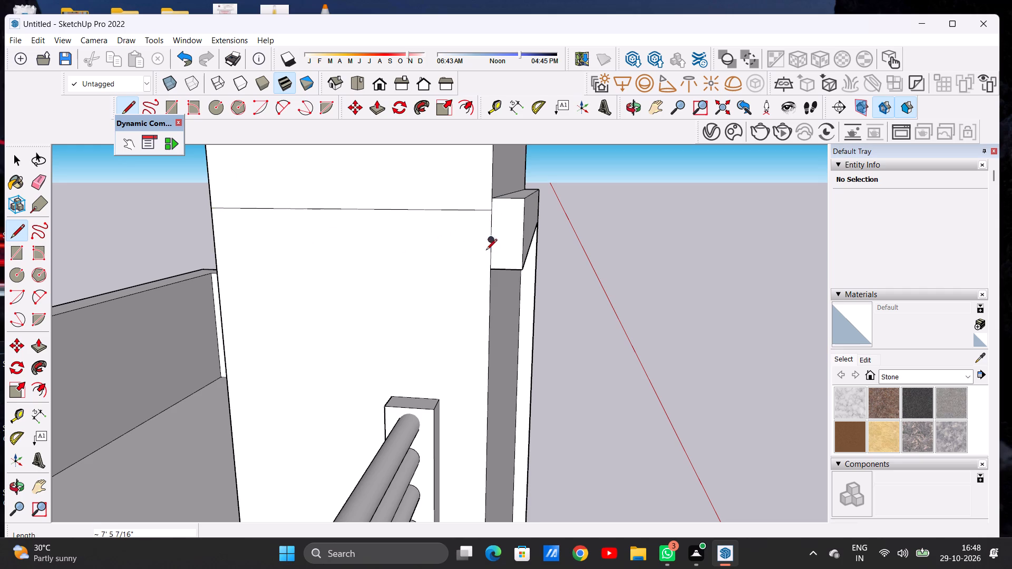
click(491, 254)
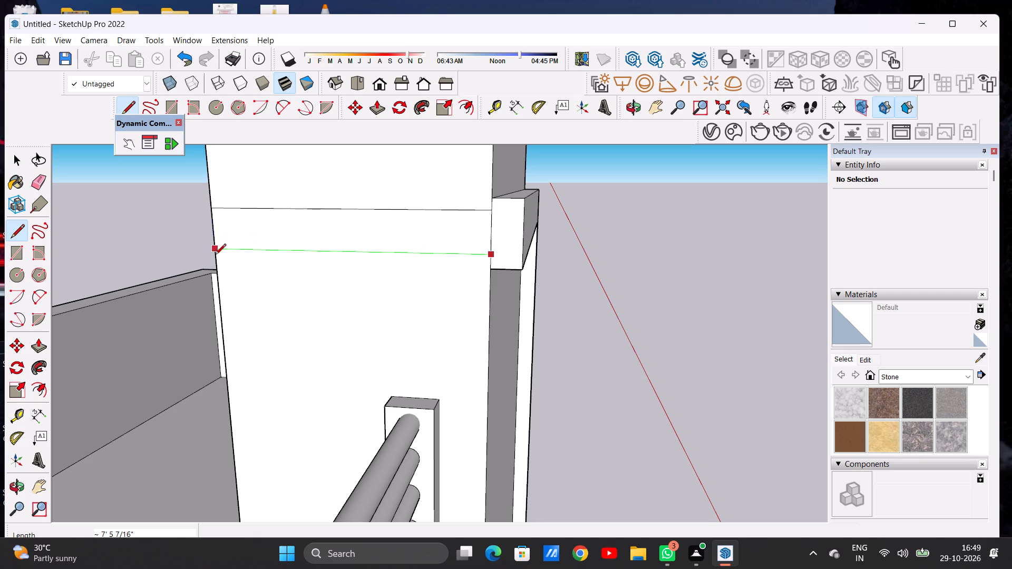
click(219, 248)
key(space)
Push/Pull the narrow strip on the tall block's side outward over the railing section as a projecting slab.
scroll(342, 239, down, 6)
middle_drag(382, 245, 330, 247)
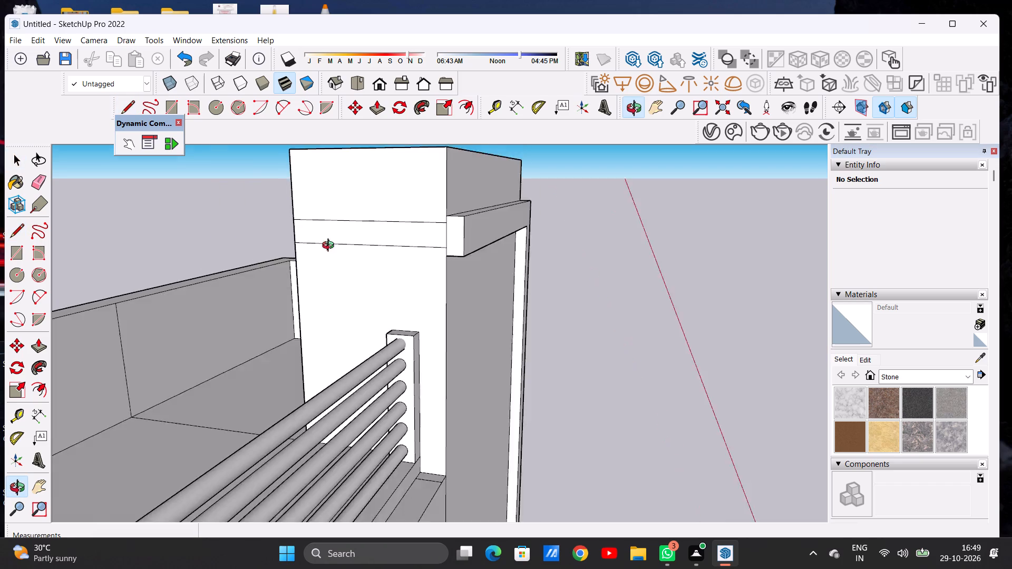
middle_drag(330, 247, 262, 252)
key(p)
scroll(371, 238, up, 4)
middle_drag(385, 237, 337, 239)
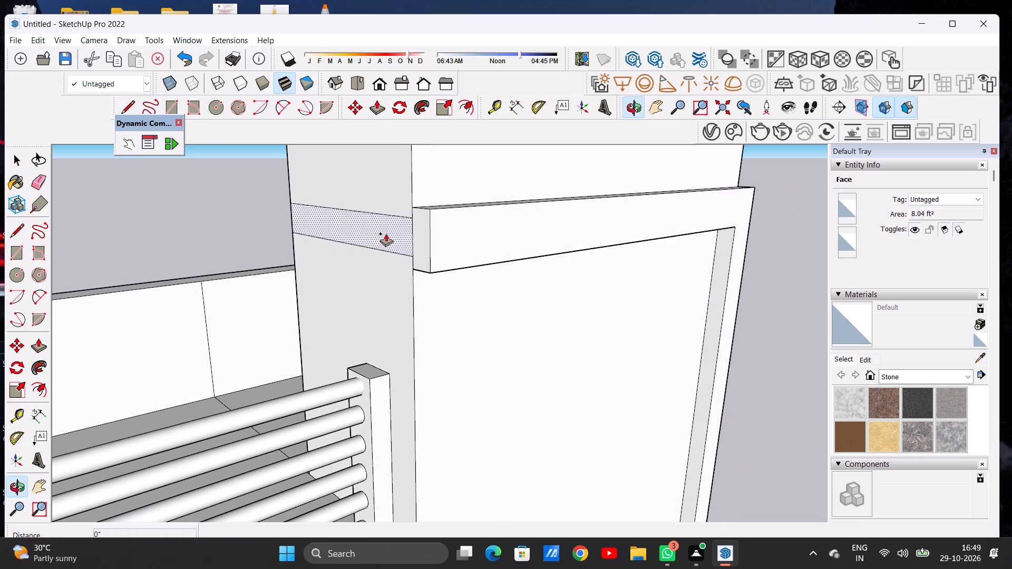
click(386, 233)
scroll(377, 239, down, 11)
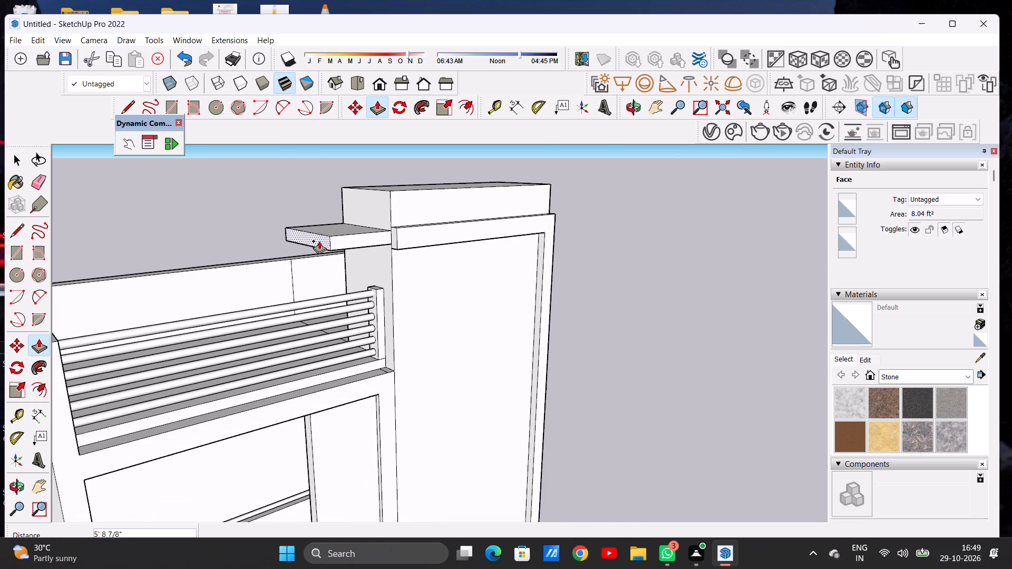
click(336, 236)
key(space)
scroll(436, 252, down, 3)
scroll(457, 261, up, 1)
scroll(460, 261, down, 3)
middle_drag(465, 295, 318, 267)
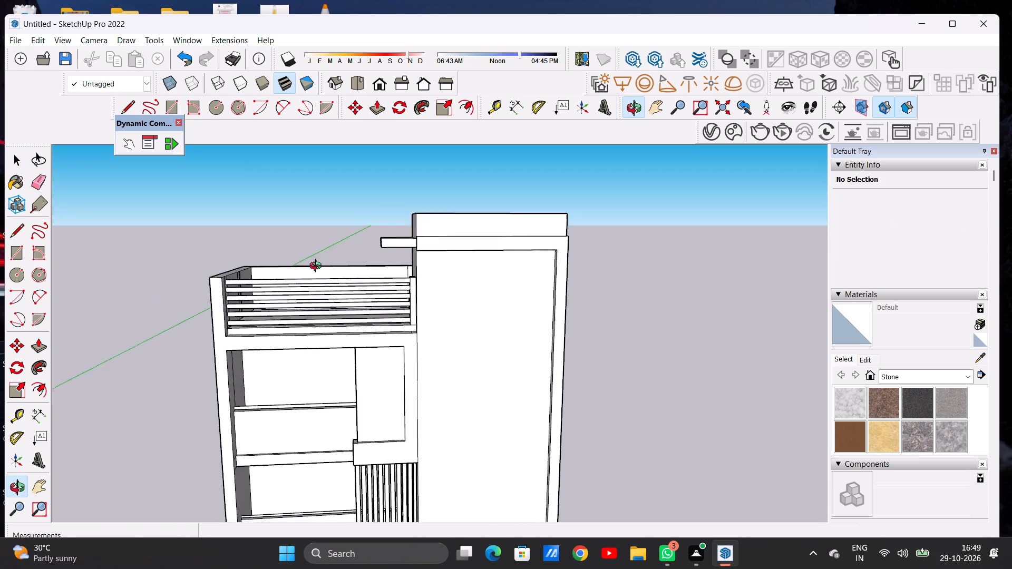
middle_drag(318, 267, 306, 247)
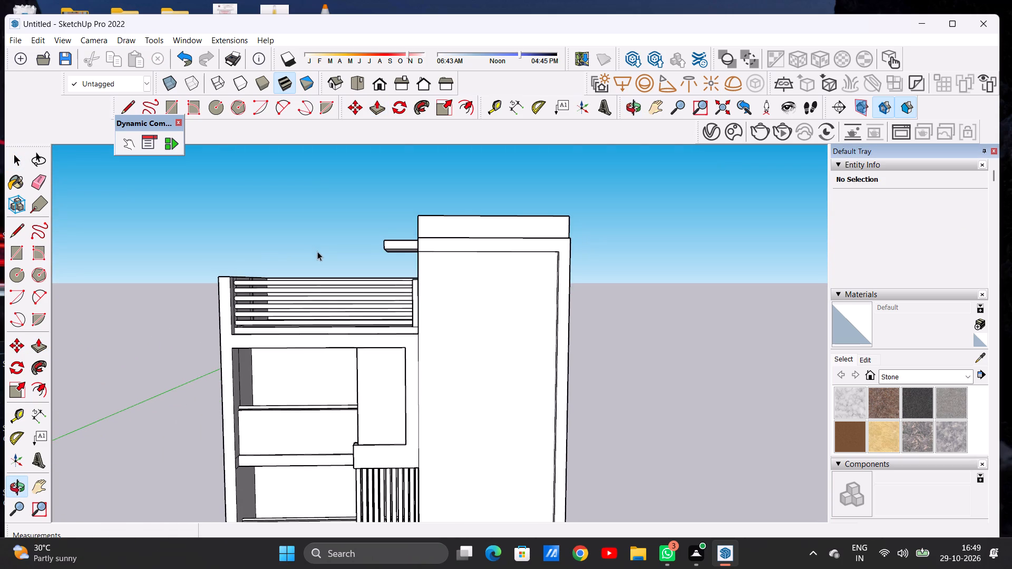
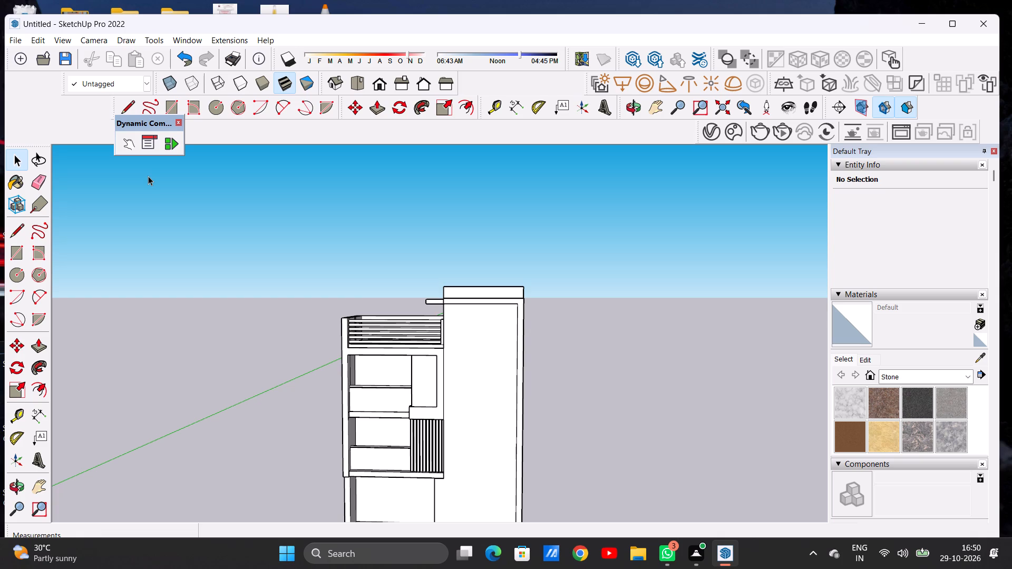
Examine the whole cabinet from the front and at a slight angle, checking the projecting slab, railing, shelves and tall block.
scroll(609, 358, down, 7)
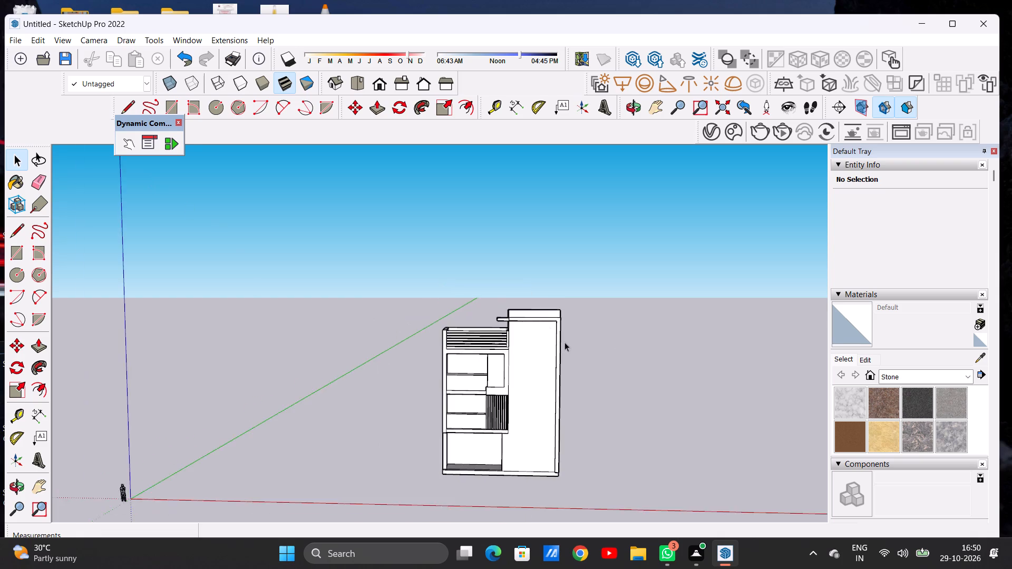
scroll(565, 342, down, 11)
scroll(491, 354, up, 17)
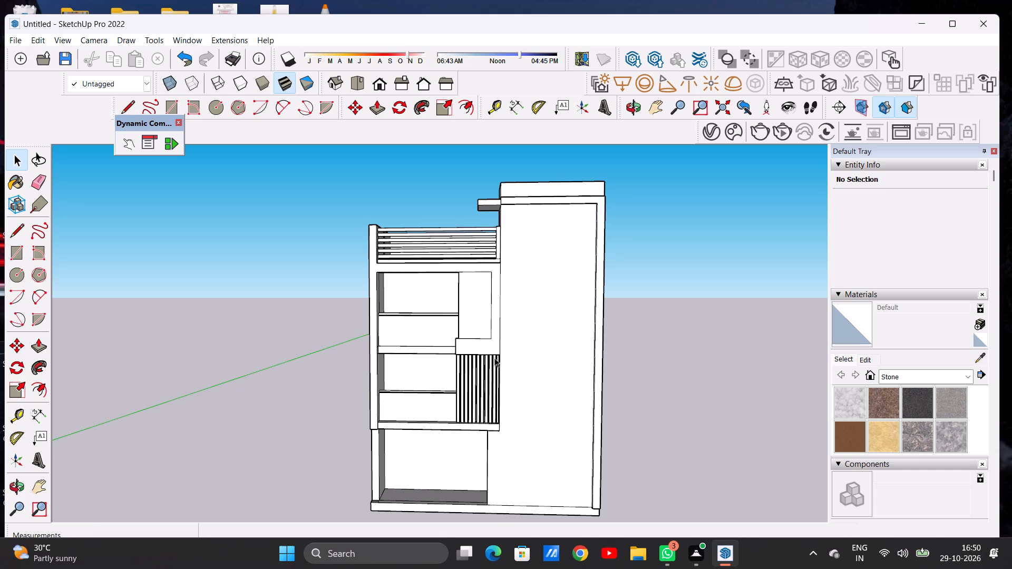
scroll(489, 383, down, 3)
scroll(489, 387, up, 1)
scroll(489, 387, down, 4)
scroll(480, 395, up, 2)
scroll(480, 395, down, 3)
scroll(468, 385, up, 1)
scroll(468, 385, down, 1)
scroll(468, 385, up, 1)
scroll(468, 385, down, 1)
scroll(468, 385, up, 7)
scroll(431, 322, down, 2)
scroll(431, 322, up, 6)
middle_drag(445, 330, 432, 329)
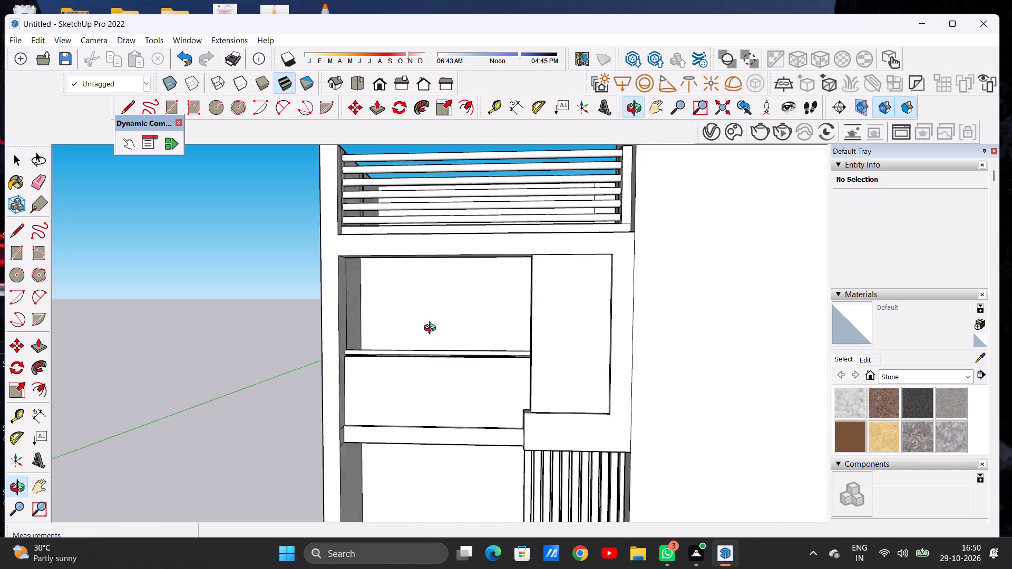
middle_drag(432, 329, 496, 337)
scroll(538, 388, down, 1)
scroll(539, 388, up, 1)
scroll(539, 388, down, 7)
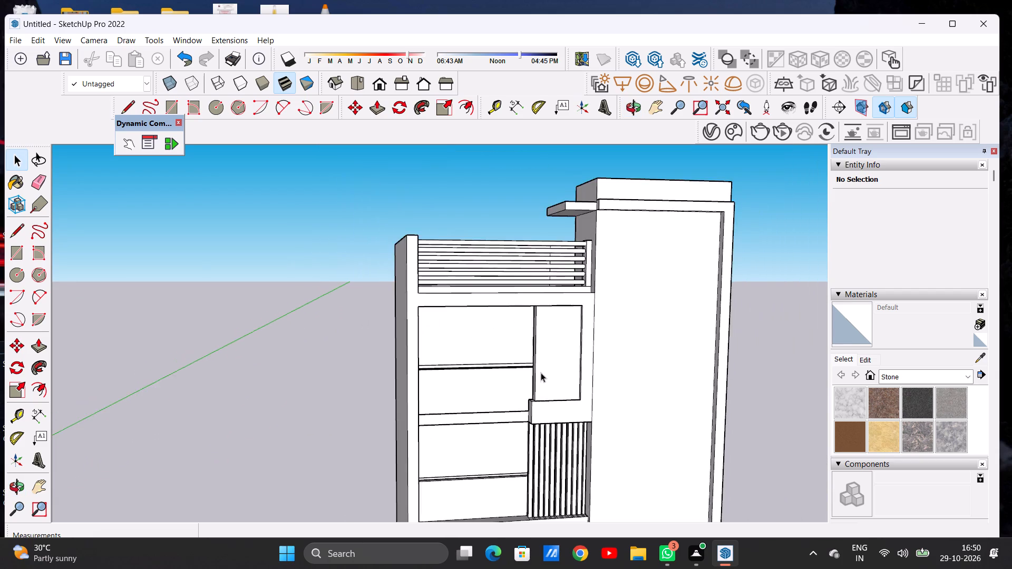
scroll(541, 372, down, 18)
middle_drag(475, 421, 413, 418)
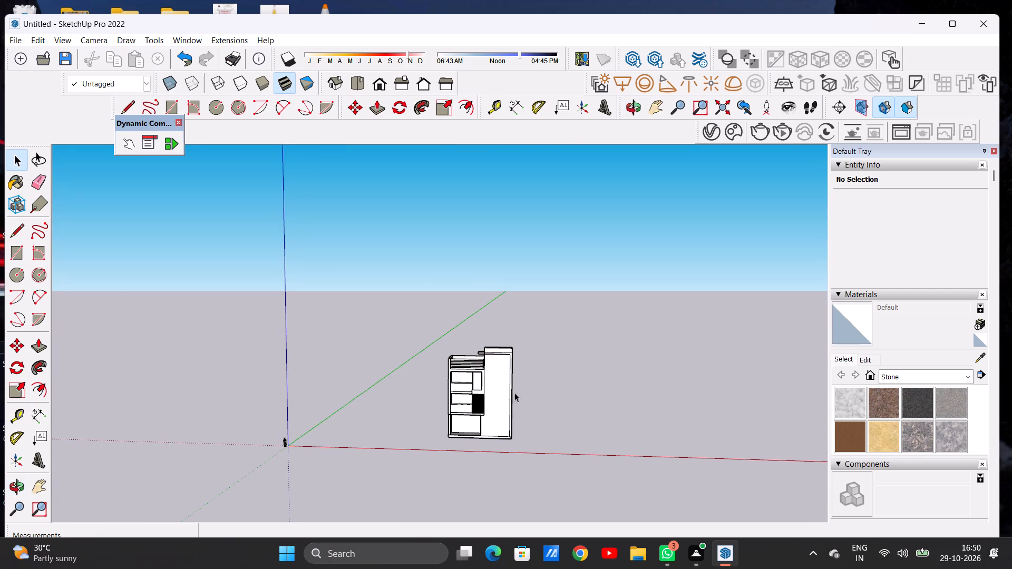
scroll(507, 349, up, 6)
scroll(527, 347, down, 5)
middle_drag(506, 404, 503, 387)
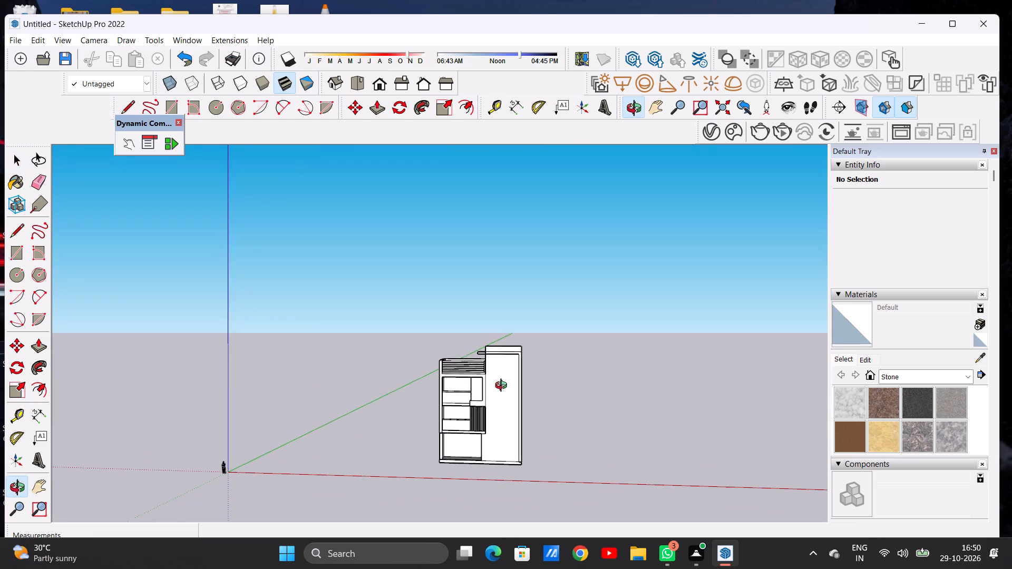
middle_drag(503, 387, 503, 386)
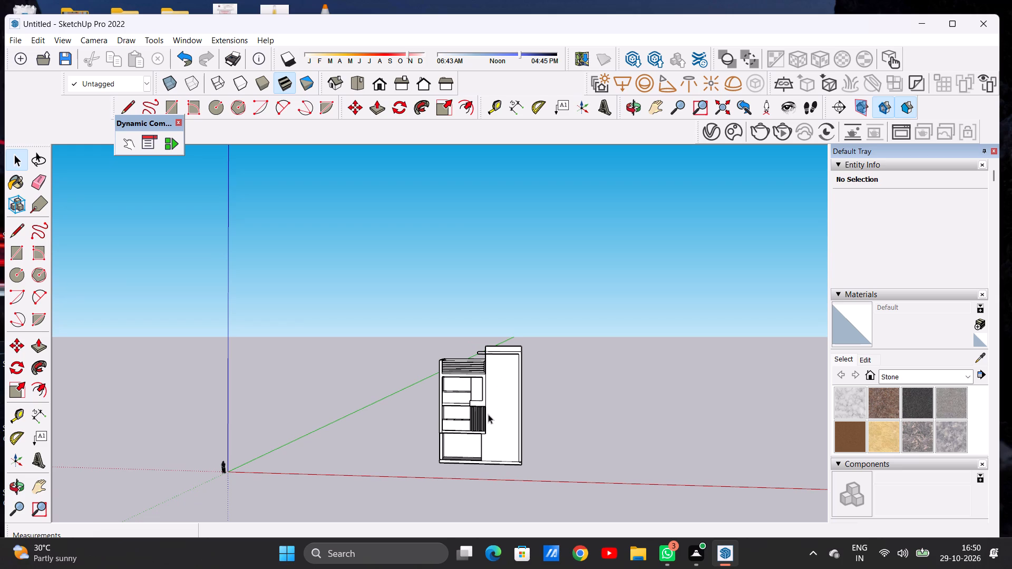
scroll(488, 414, down, 4)
scroll(494, 430, up, 7)
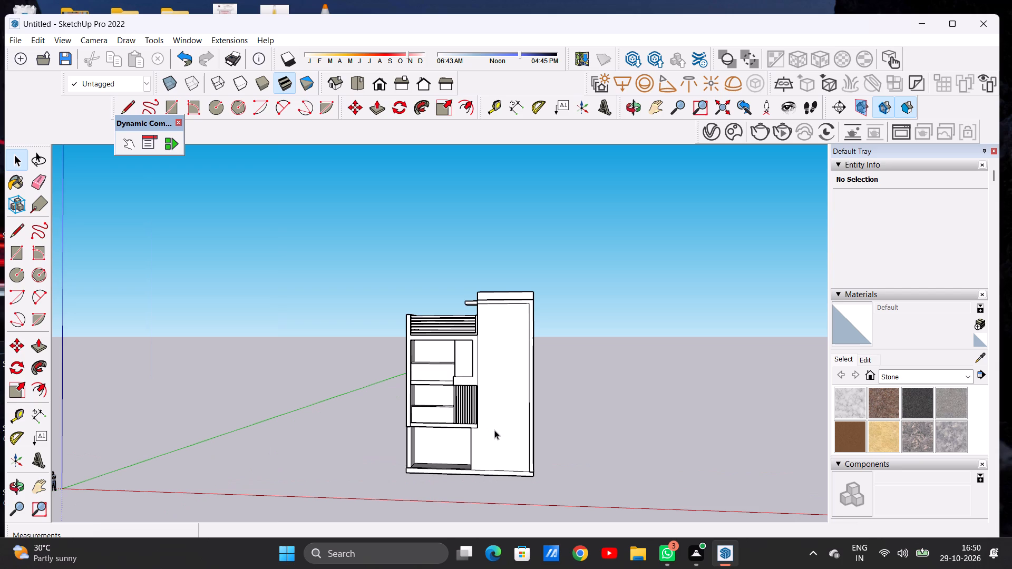
scroll(395, 477, down, 8)
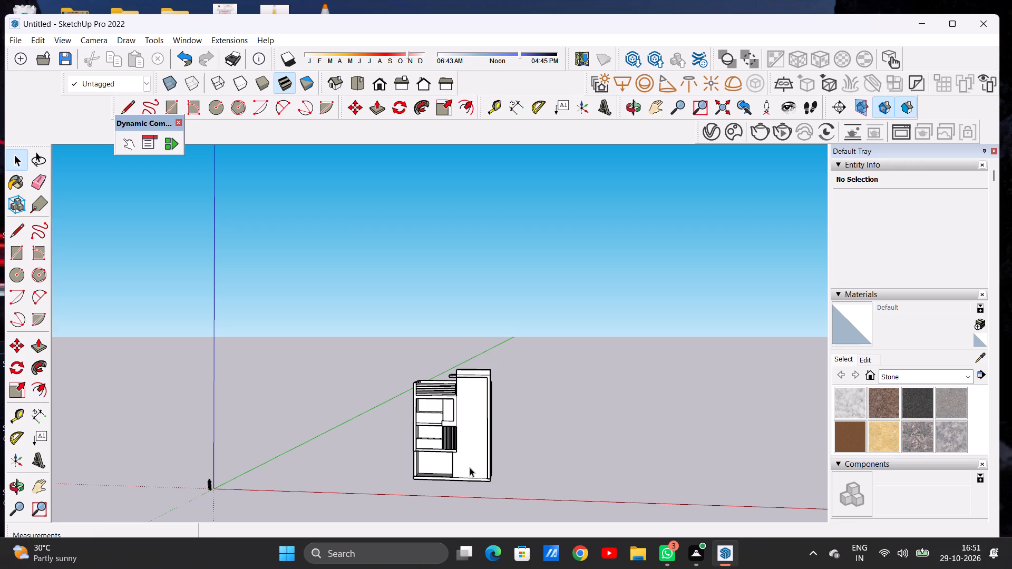
scroll(460, 386, up, 7)
scroll(532, 398, down, 3)
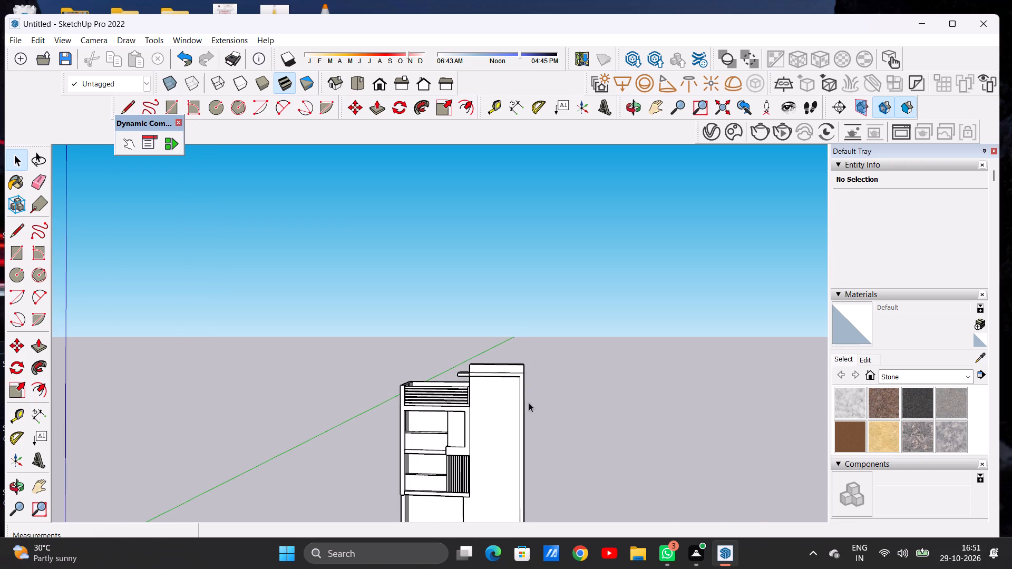
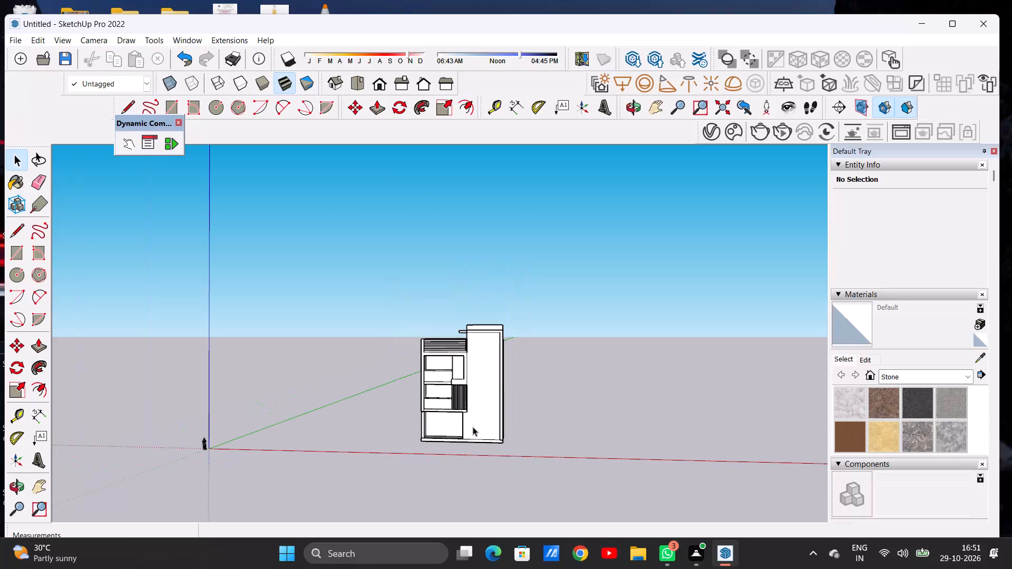
Erase the stray vertical lines on the inner face of the side wall behind the railing.
middle_drag(453, 328, 492, 326)
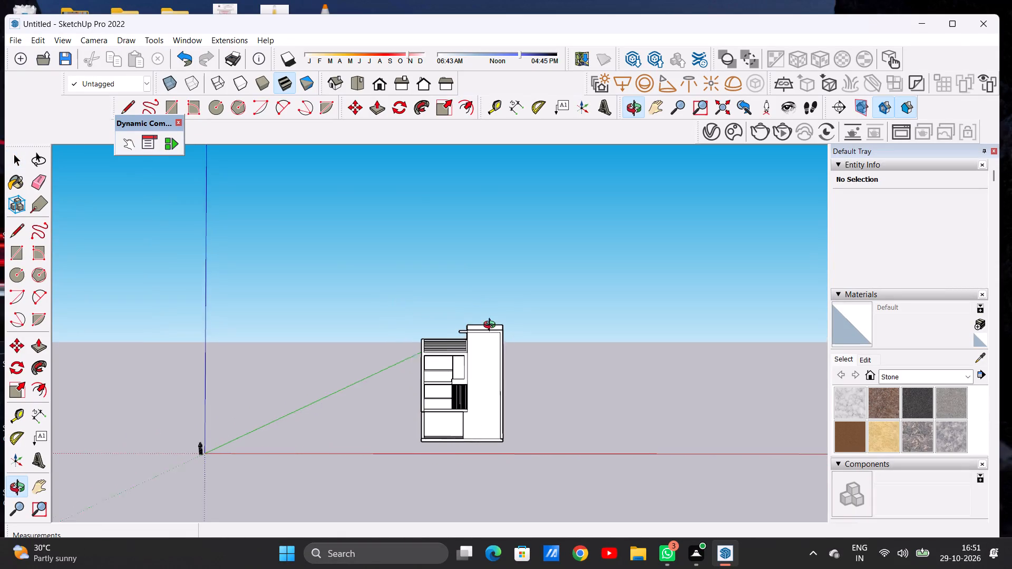
middle_drag(492, 326, 471, 322)
scroll(436, 355, up, 2)
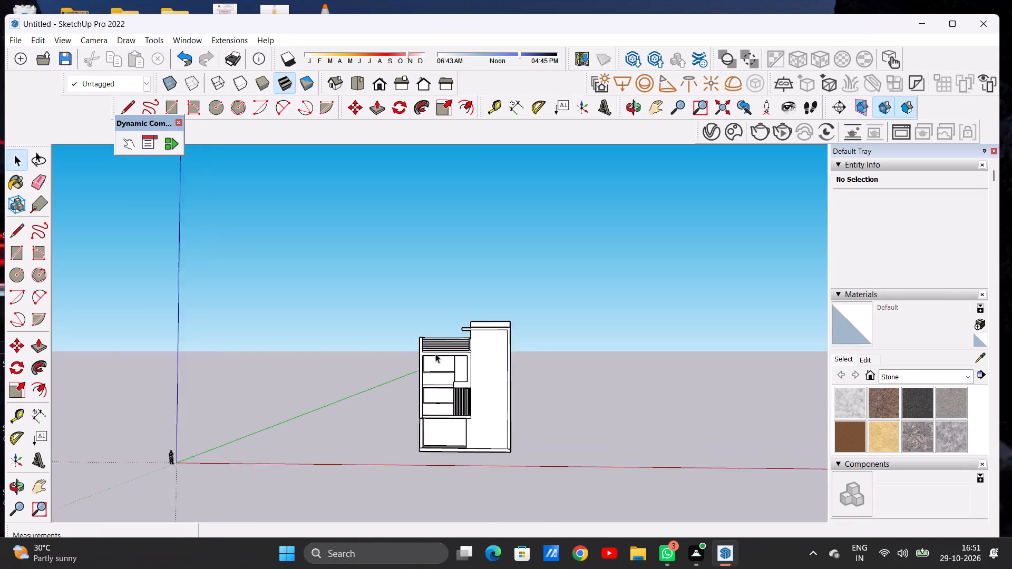
scroll(435, 354, up, 8)
scroll(424, 333, down, 1)
scroll(424, 333, up, 3)
middle_drag(439, 317, 448, 322)
scroll(391, 365, down, 7)
middle_drag(441, 313, 224, 394)
scroll(451, 345, up, 2)
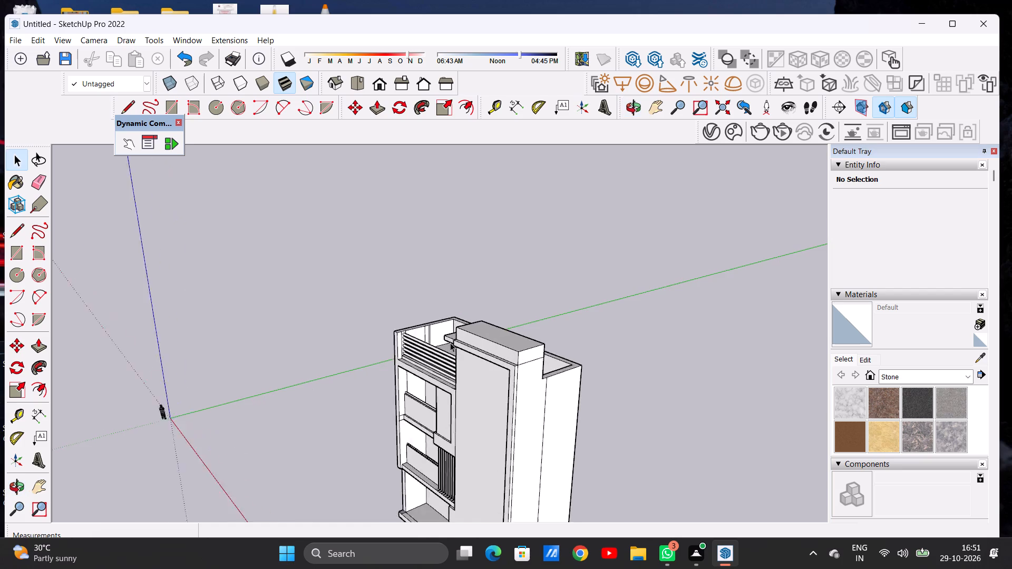
scroll(450, 342, up, 19)
key(e)
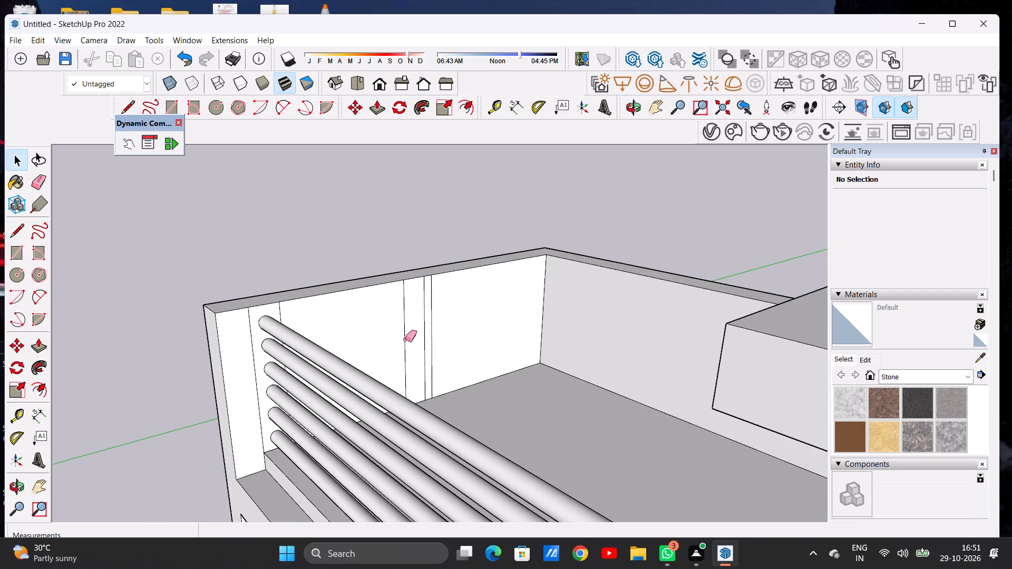
drag(408, 325, 403, 331)
drag(436, 315, 419, 325)
scroll(441, 358, down, 3)
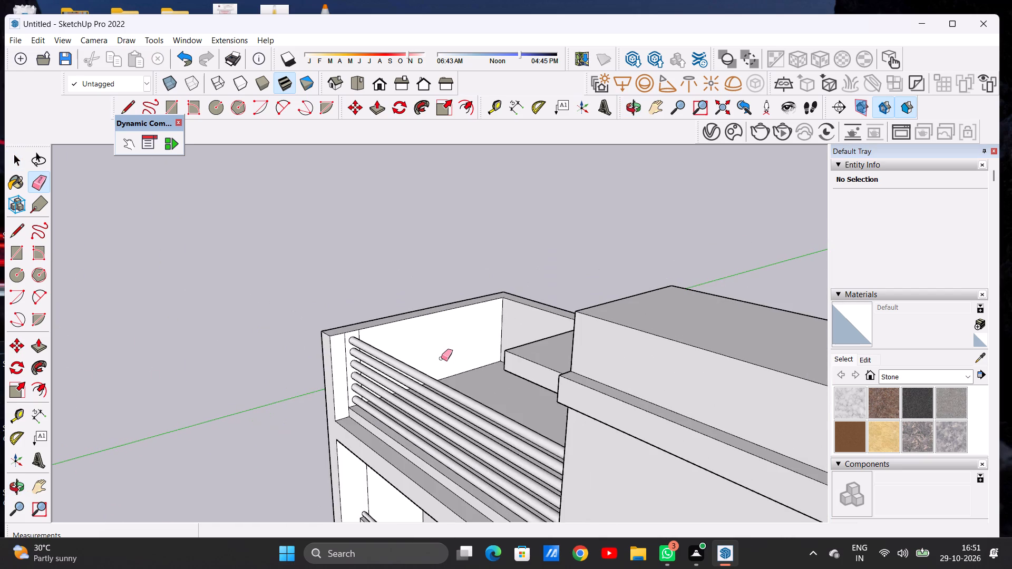
scroll(441, 358, down, 8)
Erase the leftover dividing lines on the remaining inner walls and floor of the rooftop recess.
middle_drag(422, 338, 659, 325)
middle_drag(456, 331, 763, 307)
scroll(473, 310, up, 14)
drag(313, 372, 289, 385)
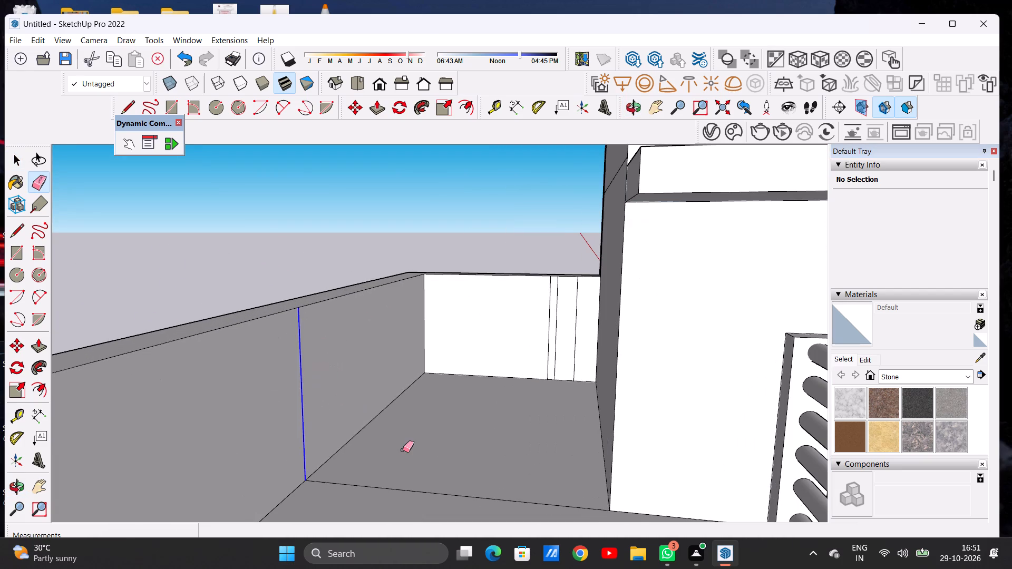
drag(401, 466, 400, 494)
scroll(454, 478, down, 8)
scroll(495, 351, up, 14)
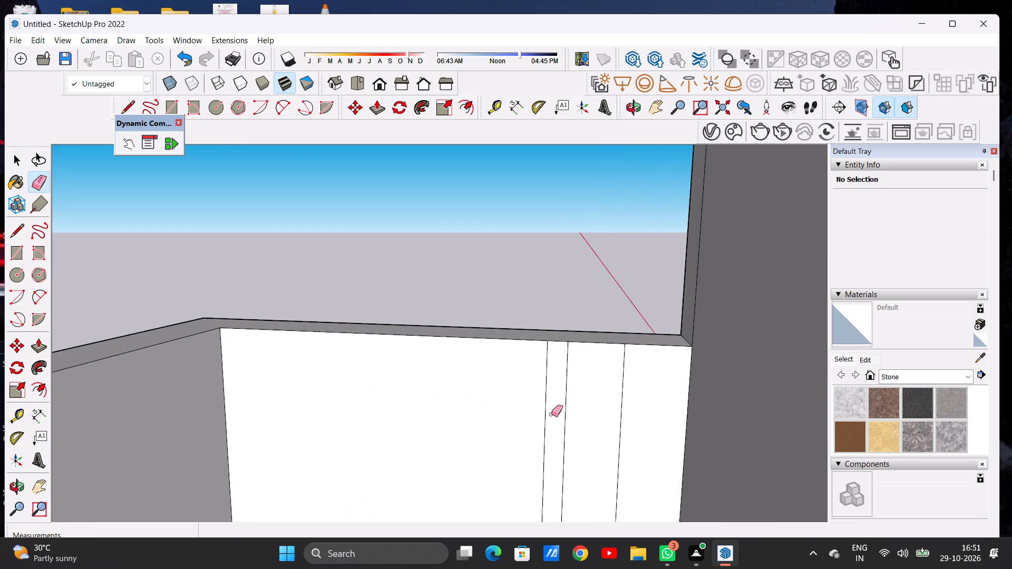
drag(628, 397, 604, 399)
drag(578, 403, 538, 408)
key(space)
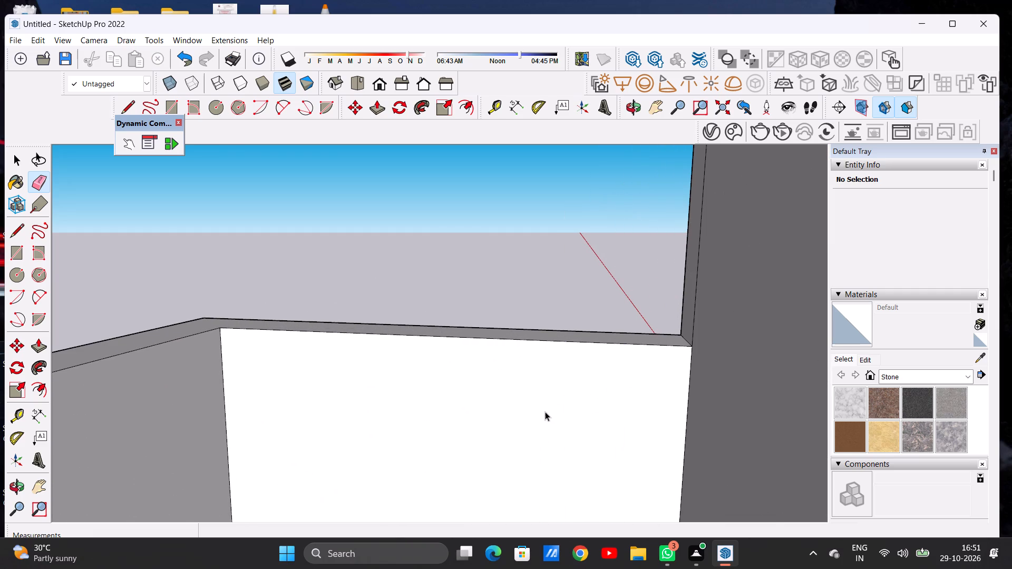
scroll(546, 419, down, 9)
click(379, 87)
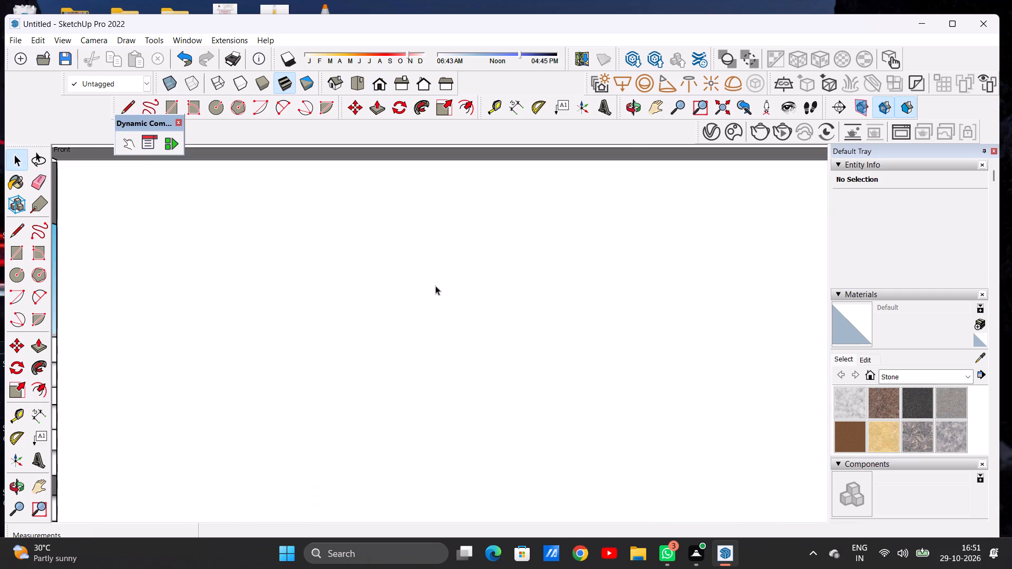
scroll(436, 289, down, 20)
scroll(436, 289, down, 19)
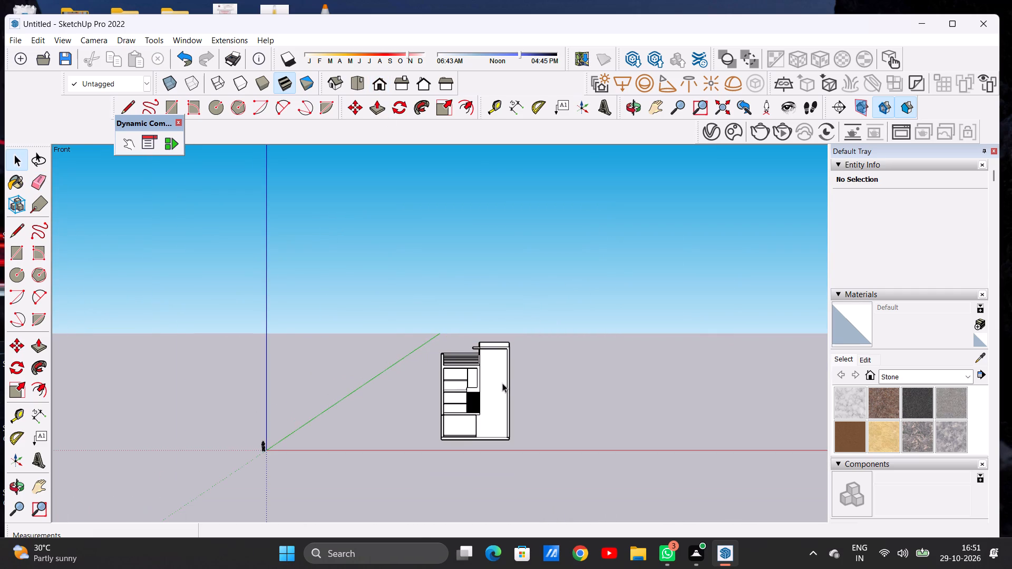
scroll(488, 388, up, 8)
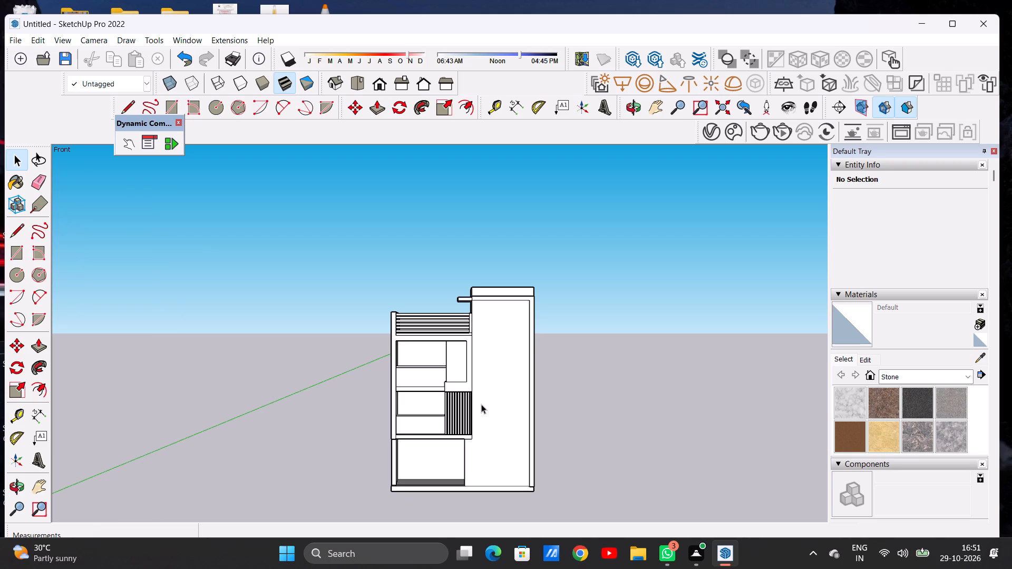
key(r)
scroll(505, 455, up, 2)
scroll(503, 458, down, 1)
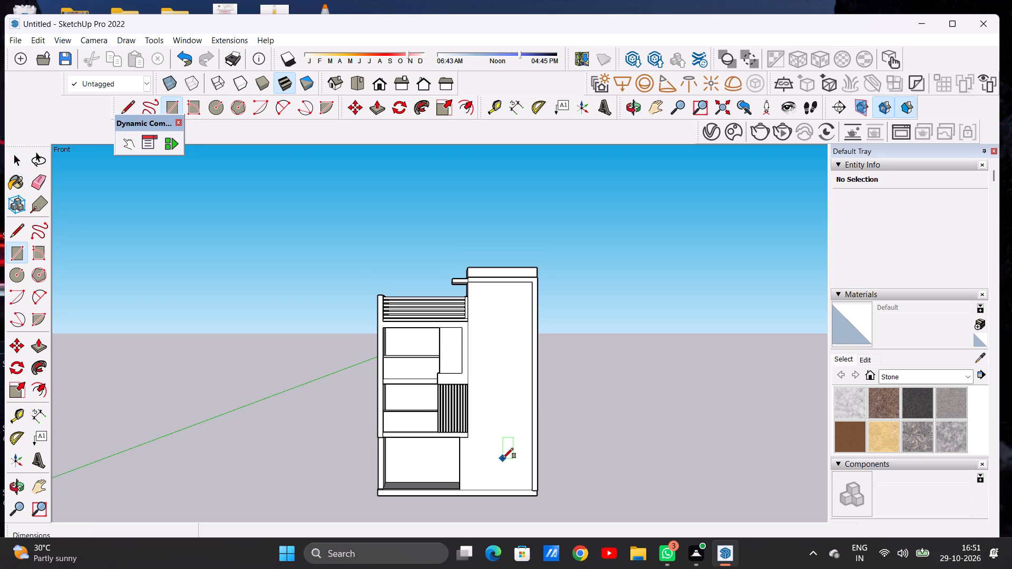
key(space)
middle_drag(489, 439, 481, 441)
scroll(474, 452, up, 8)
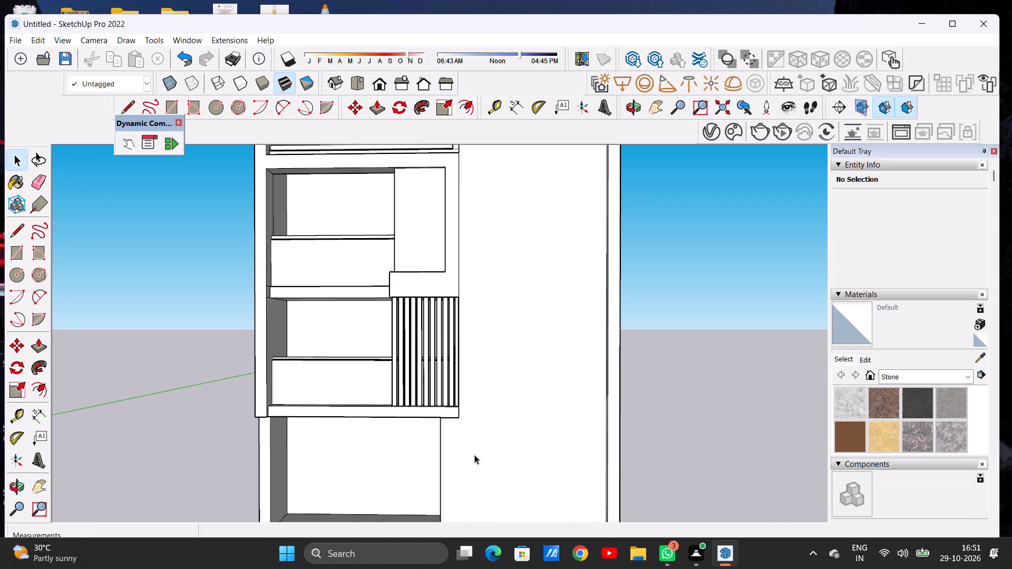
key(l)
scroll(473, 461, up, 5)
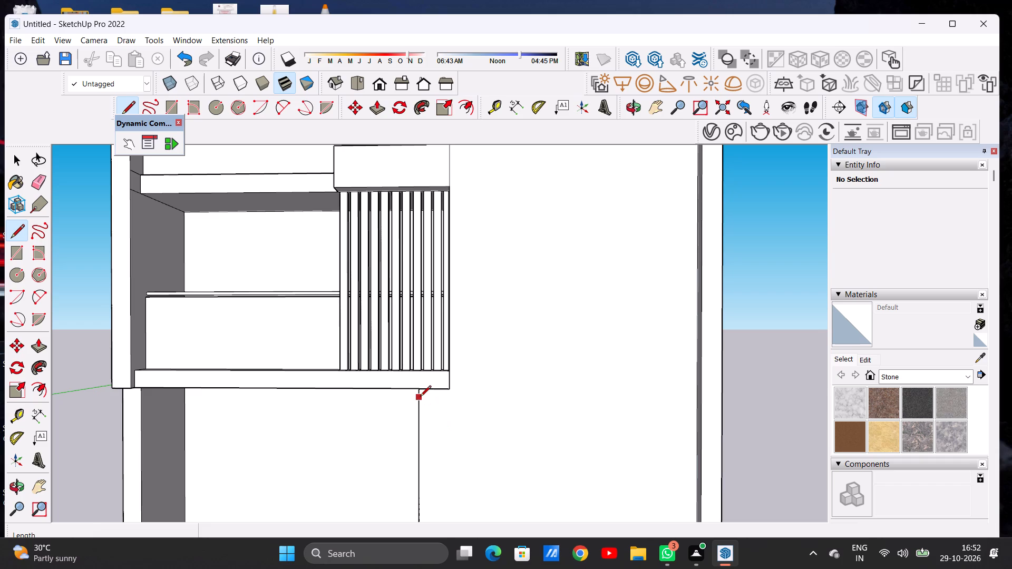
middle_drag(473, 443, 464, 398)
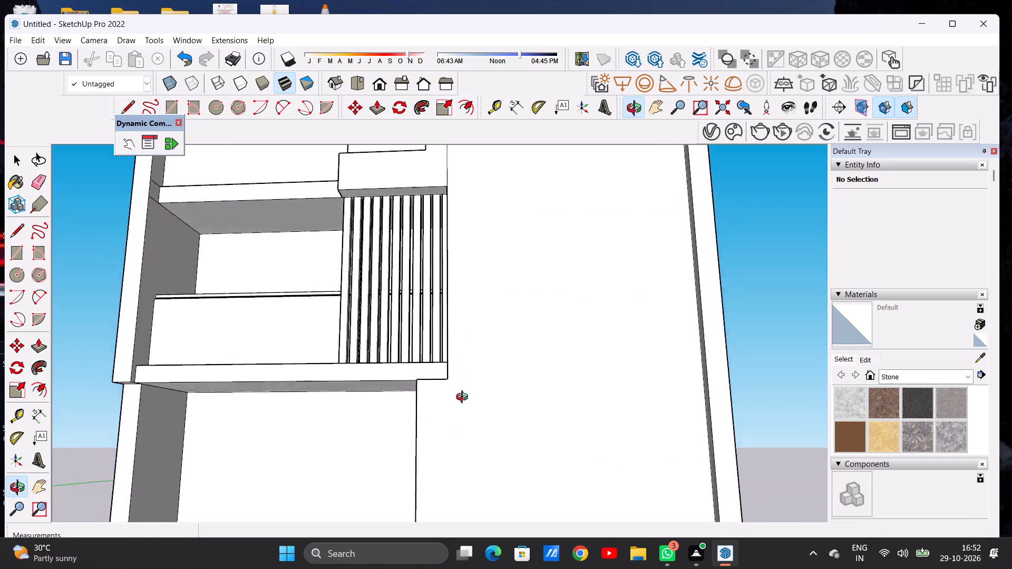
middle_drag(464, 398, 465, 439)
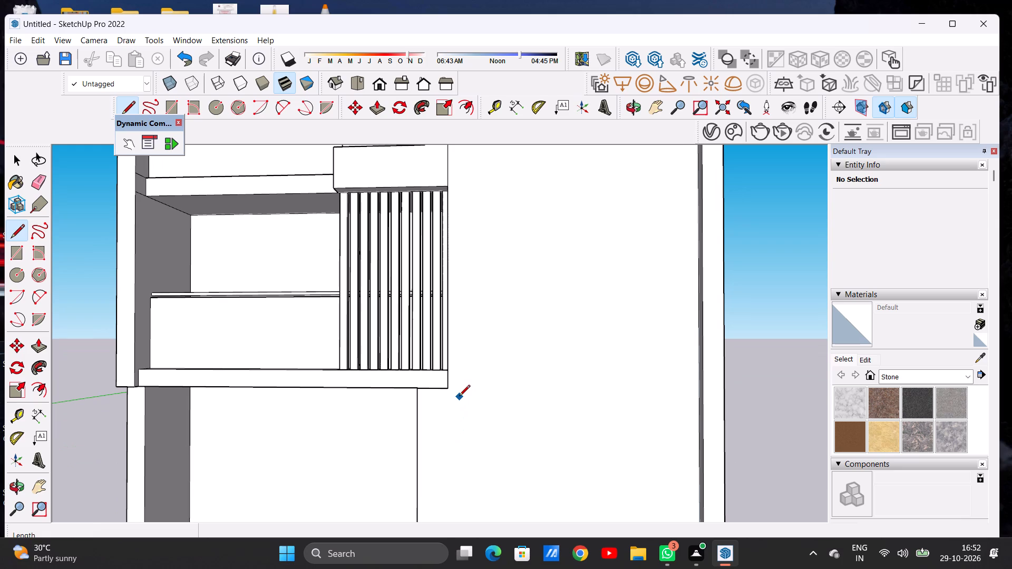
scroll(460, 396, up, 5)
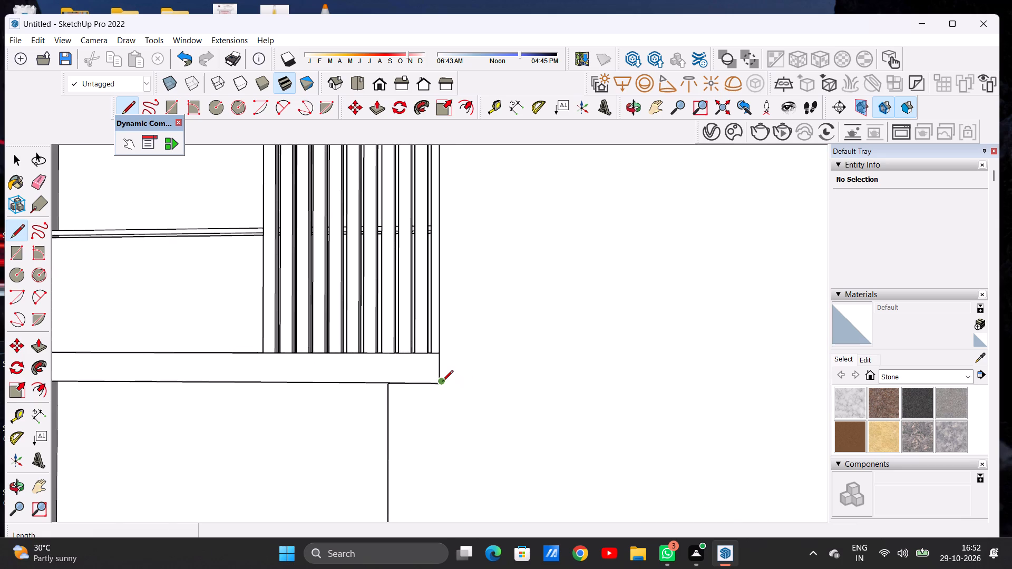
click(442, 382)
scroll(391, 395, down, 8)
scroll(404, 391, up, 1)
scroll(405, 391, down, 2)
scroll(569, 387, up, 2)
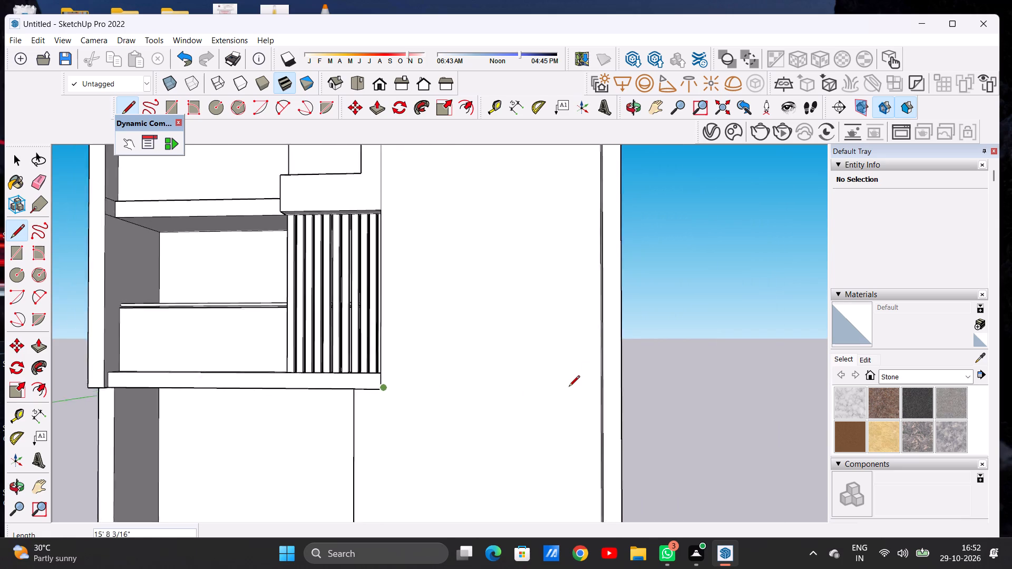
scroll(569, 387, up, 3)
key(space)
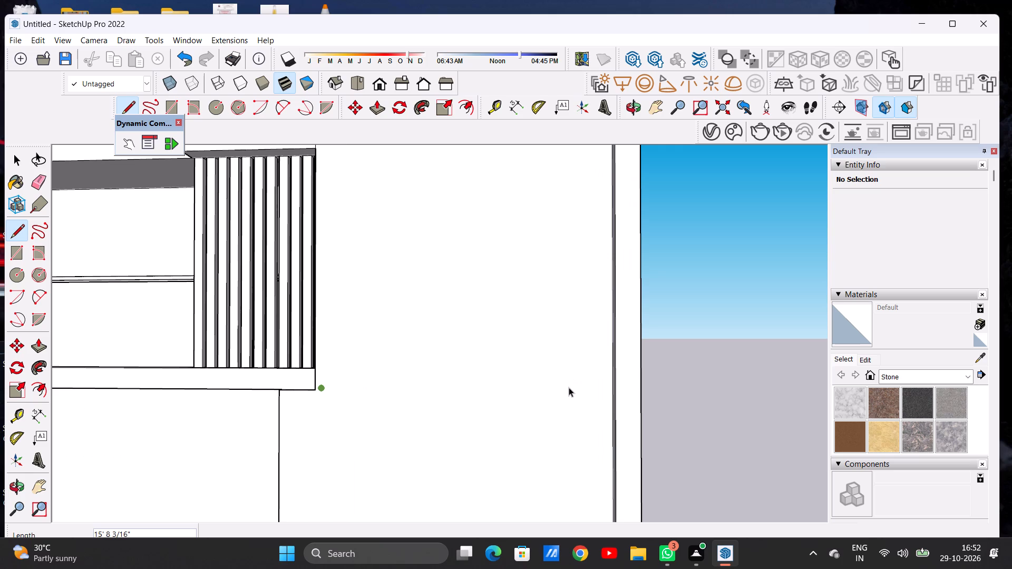
Draw a horizontal line about 18' 3/4" long across the tall block's front, from the slatted section's lower corner to the raised frame's inner edge.
scroll(771, 341, down, 9)
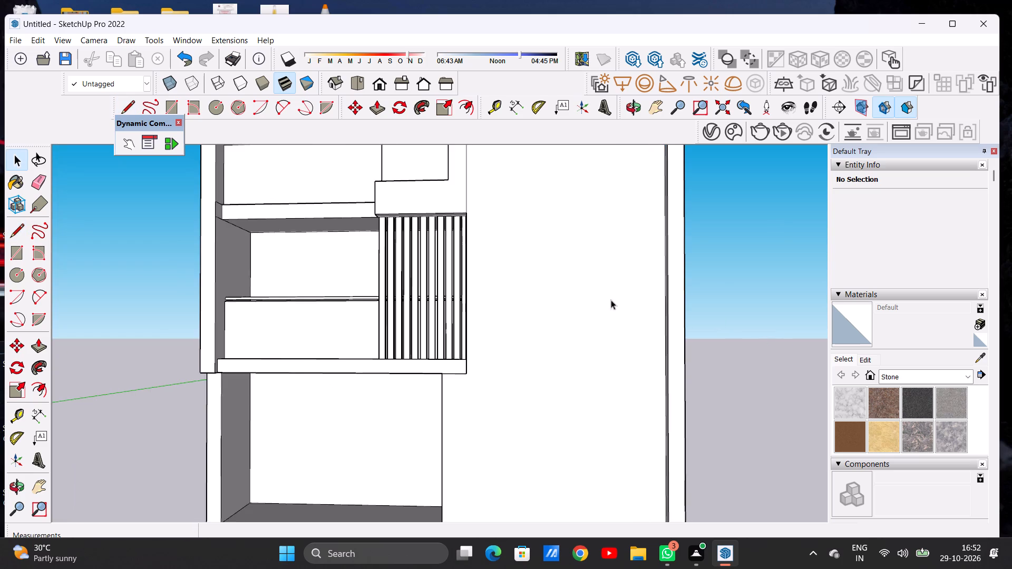
scroll(611, 300, down, 5)
middle_drag(488, 359, 432, 353)
scroll(482, 356, up, 9)
key(l)
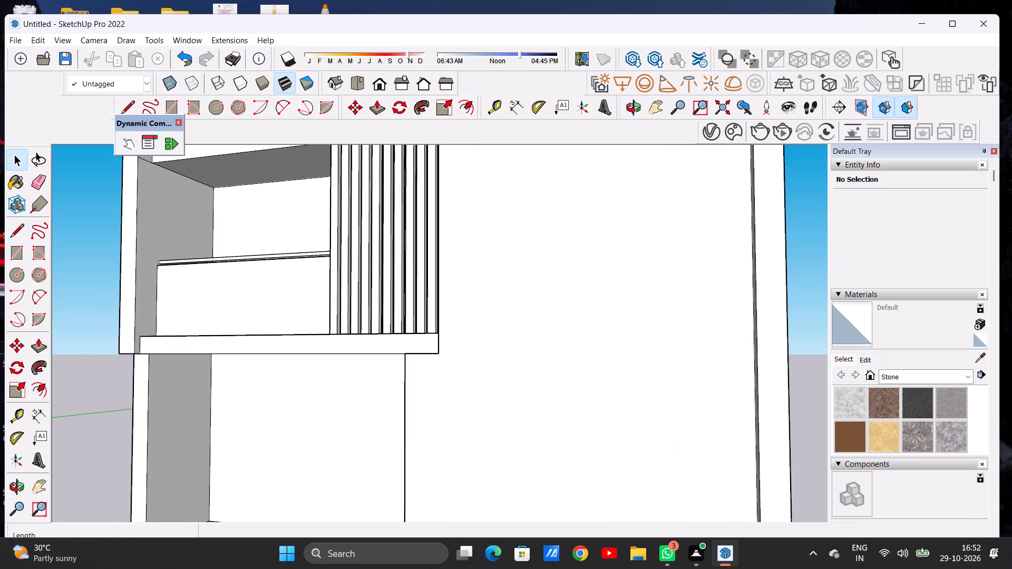
scroll(493, 361, up, 2)
scroll(490, 360, down, 1)
scroll(489, 360, up, 1)
scroll(489, 360, down, 1)
scroll(489, 360, up, 2)
middle_drag(387, 364, 501, 339)
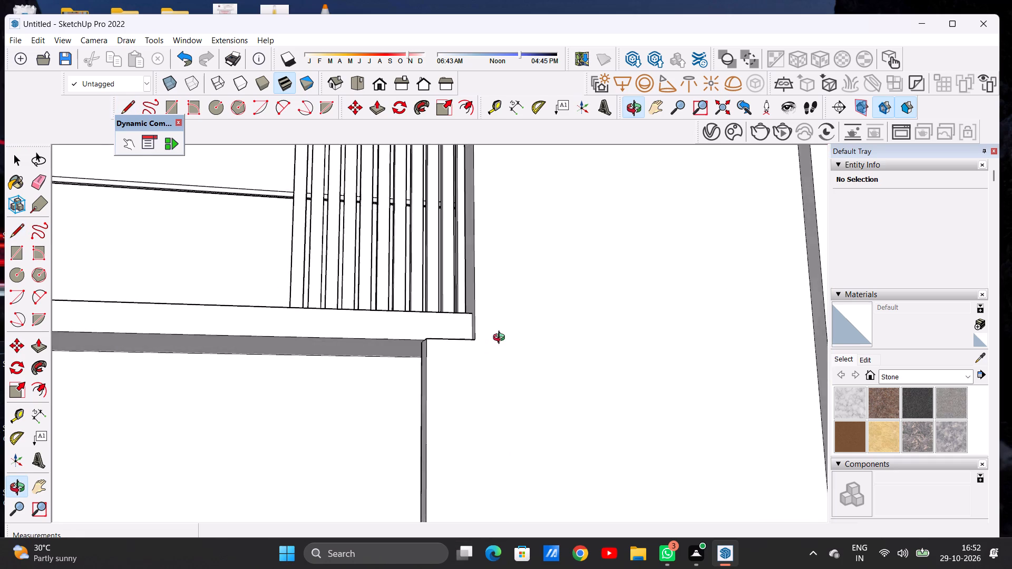
middle_drag(501, 339, 456, 473)
scroll(464, 416, up, 4)
scroll(463, 412, down, 1)
scroll(463, 412, up, 1)
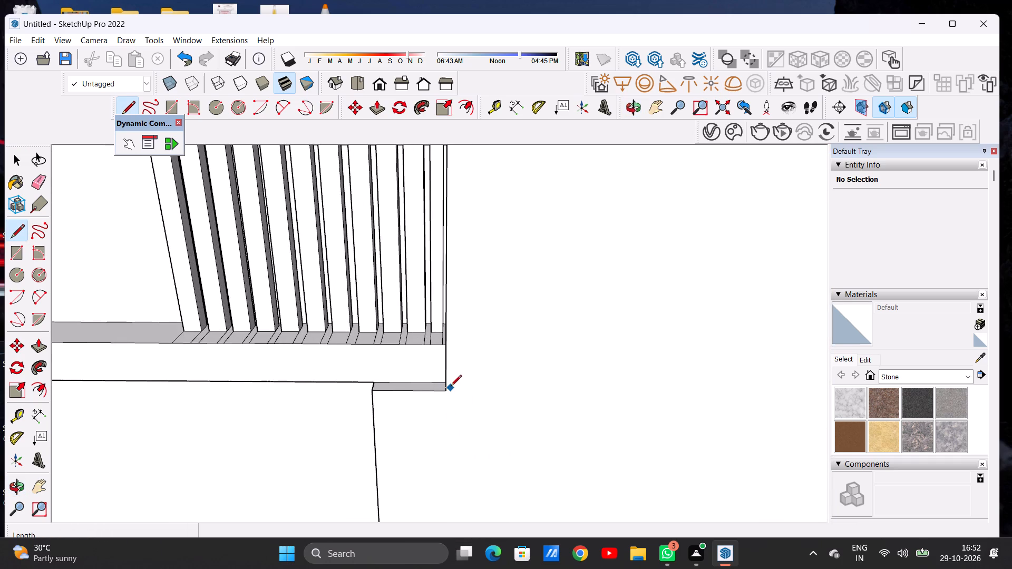
click(447, 392)
scroll(390, 402, down, 16)
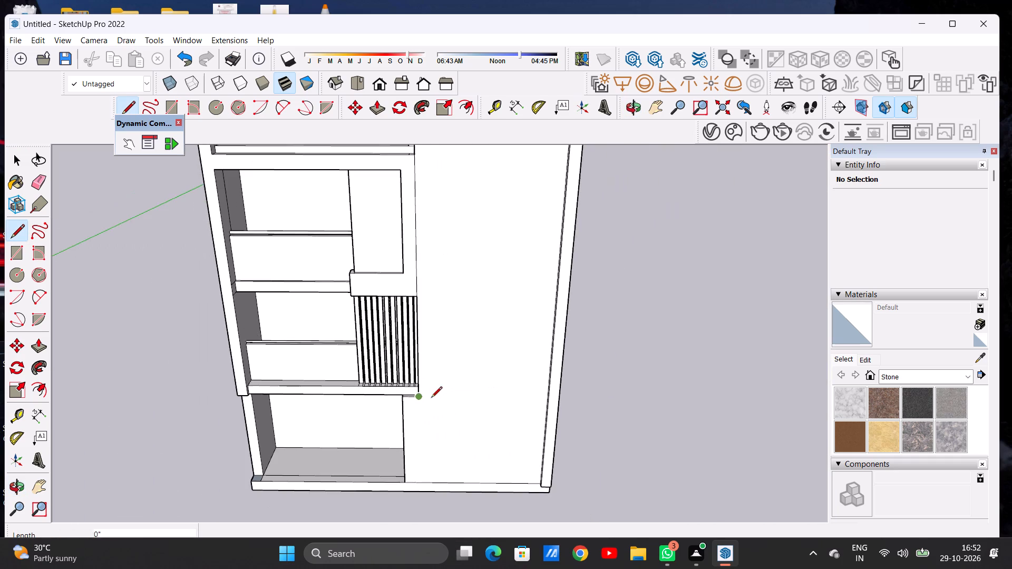
scroll(526, 408, up, 13)
middle_drag(532, 392, 588, 390)
scroll(588, 381, down, 1)
scroll(588, 381, up, 5)
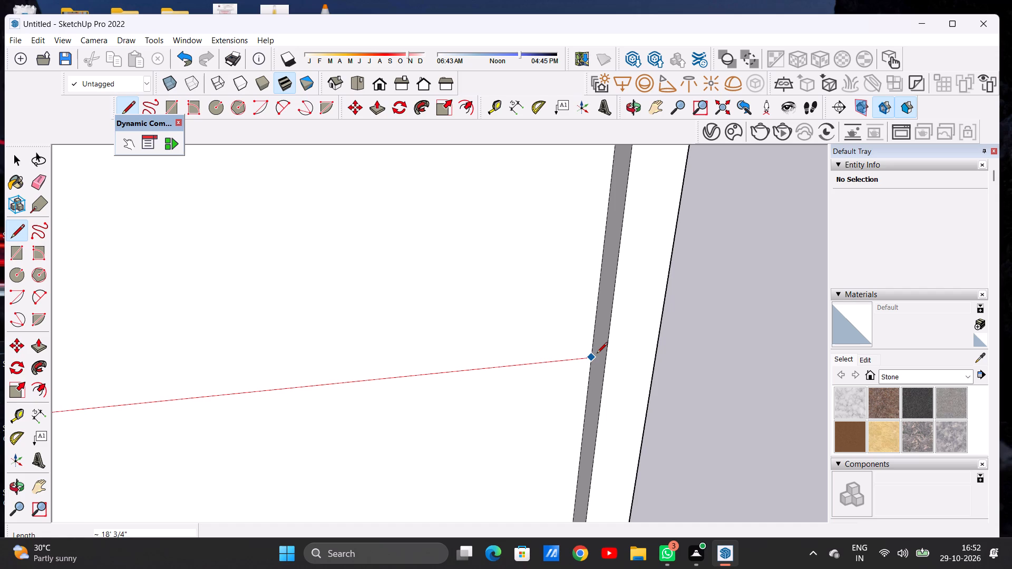
click(597, 354)
key(space)
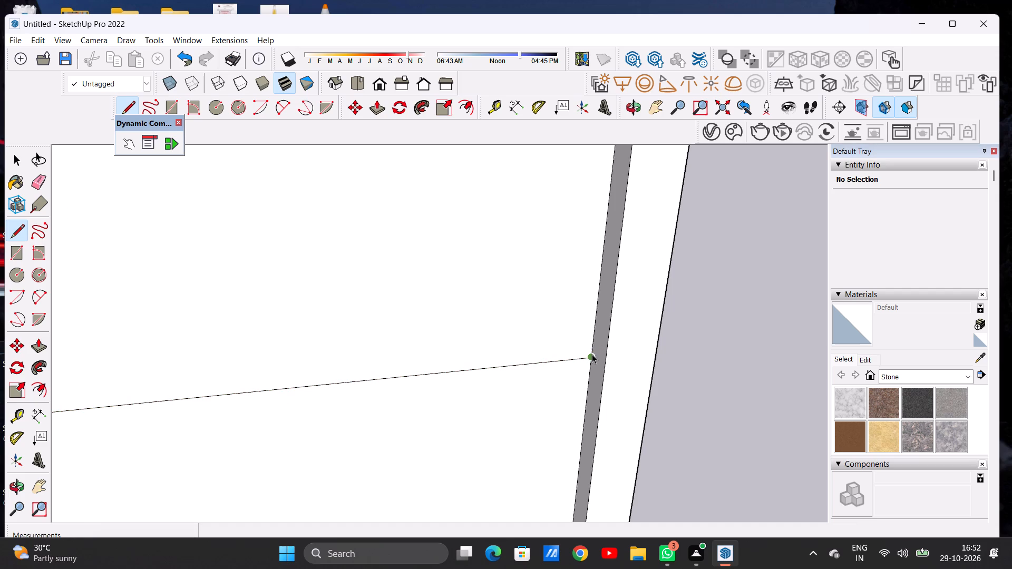
Examine the lower part of the cabinet around the new dividing line on the tall block's front.
scroll(544, 343, down, 2)
scroll(550, 346, up, 1)
scroll(552, 346, down, 3)
scroll(560, 344, up, 1)
scroll(563, 344, down, 7)
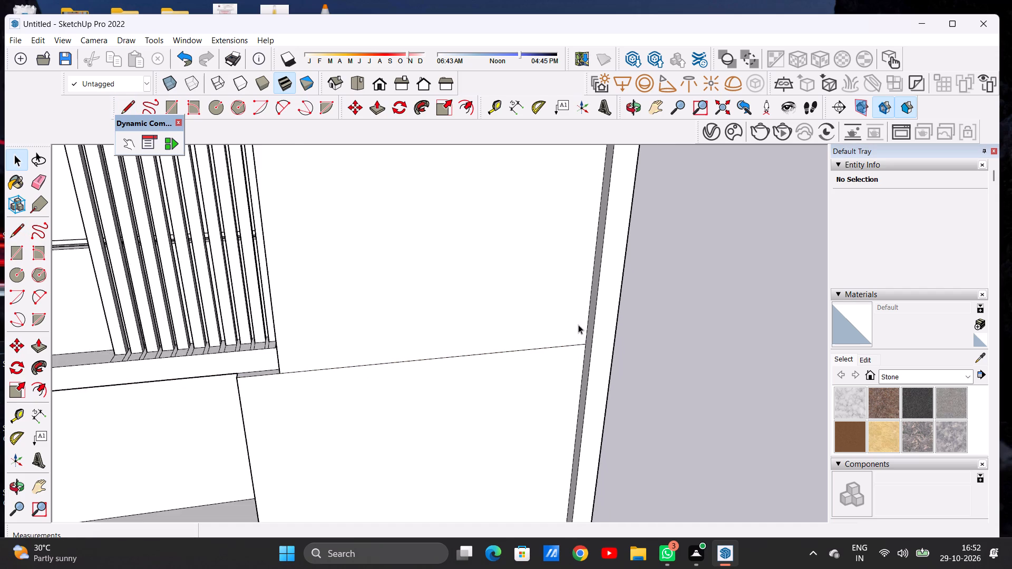
scroll(578, 325, down, 3)
scroll(570, 337, up, 1)
scroll(570, 337, down, 8)
middle_drag(515, 368, 479, 310)
scroll(397, 389, up, 7)
scroll(465, 325, down, 1)
scroll(469, 320, up, 12)
middle_drag(460, 299, 464, 306)
scroll(473, 333, down, 11)
scroll(467, 333, up, 1)
scroll(465, 333, down, 20)
scroll(465, 333, down, 1)
middle_drag(500, 329, 490, 316)
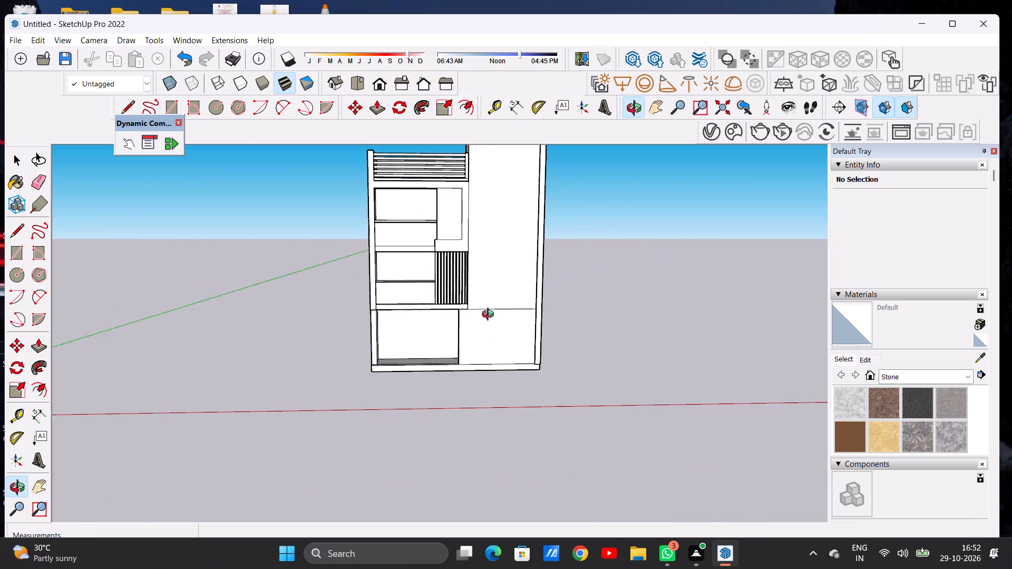
middle_drag(490, 316, 489, 313)
scroll(524, 321, up, 8)
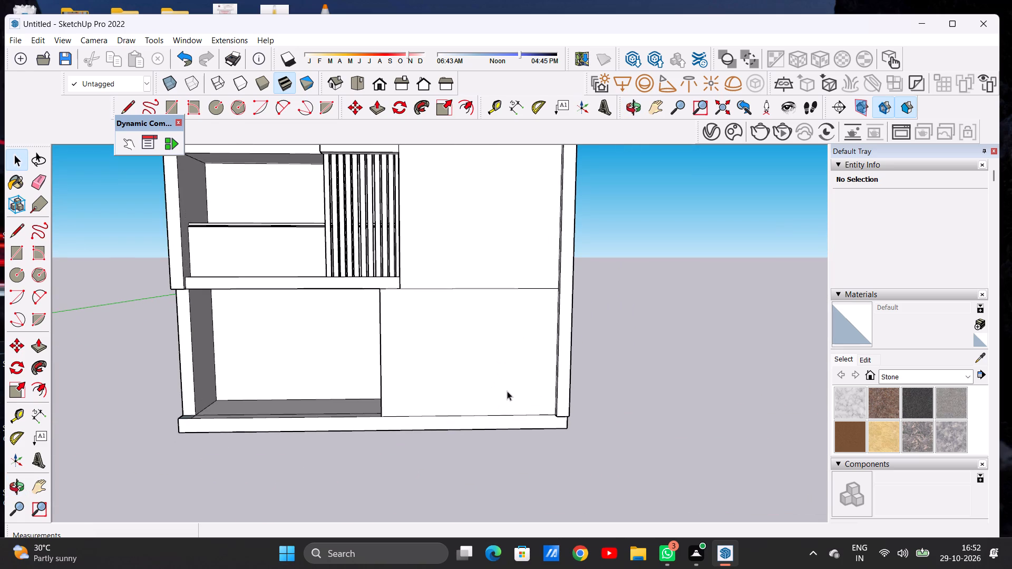
scroll(462, 367, down, 8)
scroll(508, 417, up, 4)
scroll(509, 420, down, 1)
scroll(509, 420, up, 1)
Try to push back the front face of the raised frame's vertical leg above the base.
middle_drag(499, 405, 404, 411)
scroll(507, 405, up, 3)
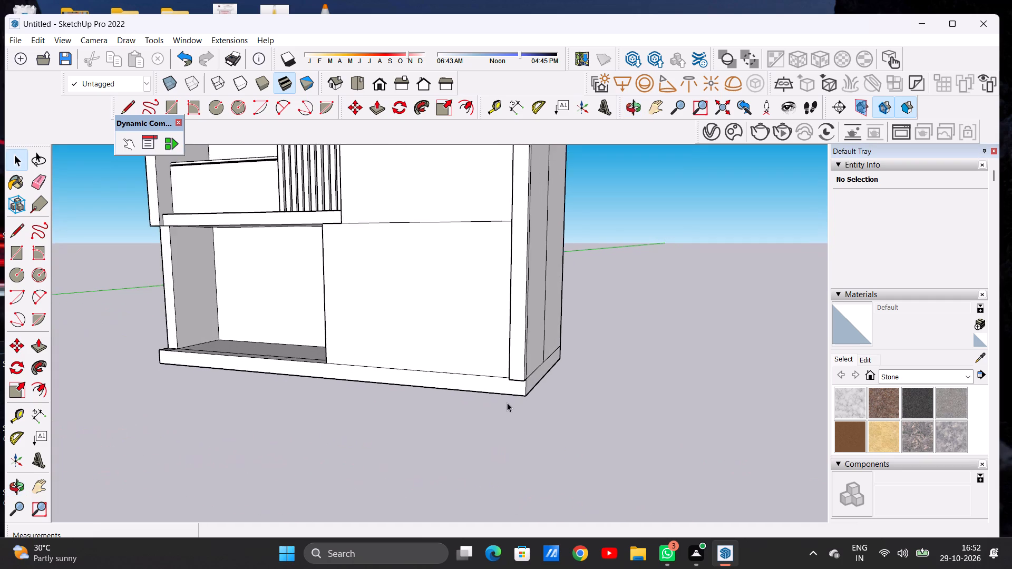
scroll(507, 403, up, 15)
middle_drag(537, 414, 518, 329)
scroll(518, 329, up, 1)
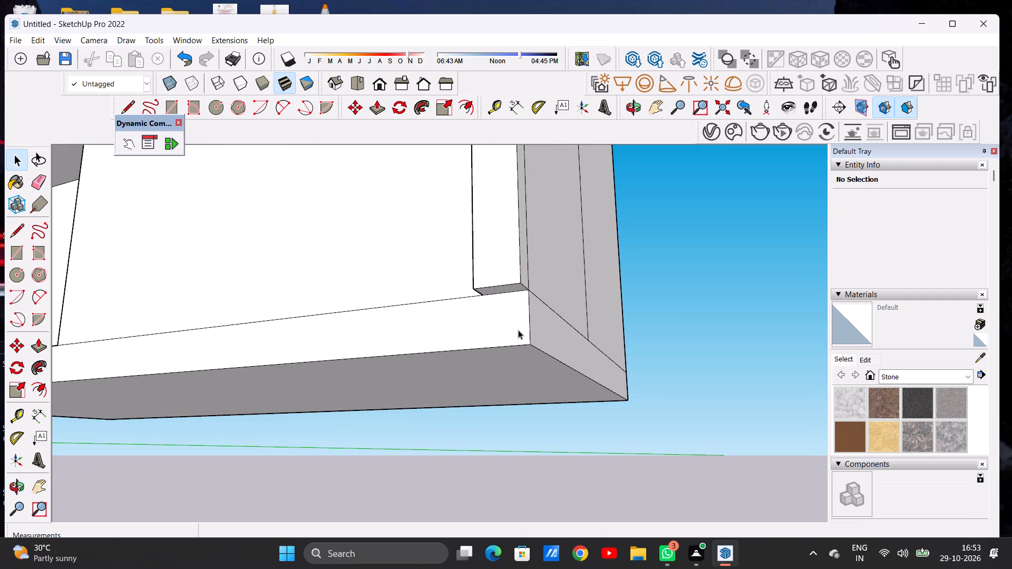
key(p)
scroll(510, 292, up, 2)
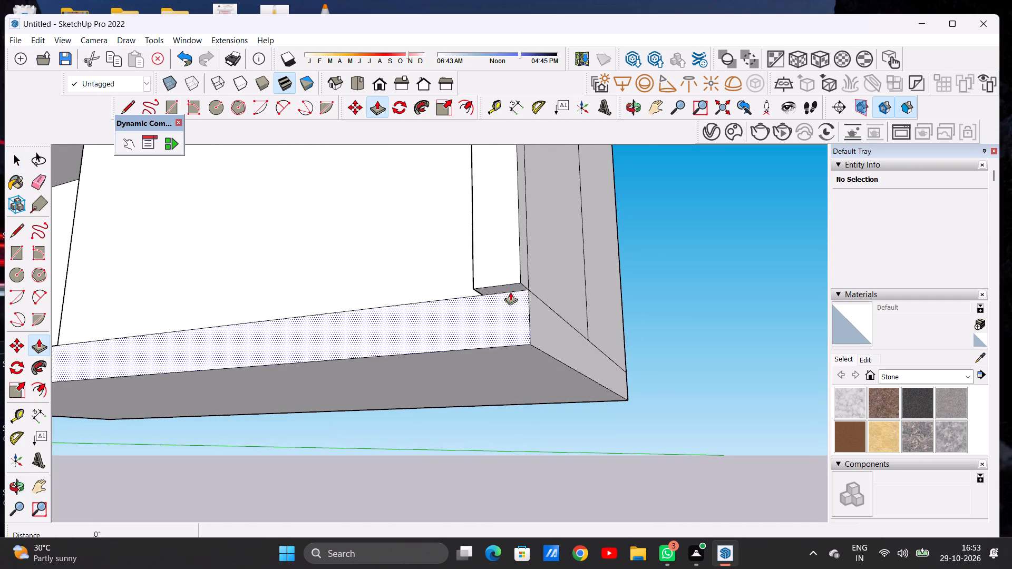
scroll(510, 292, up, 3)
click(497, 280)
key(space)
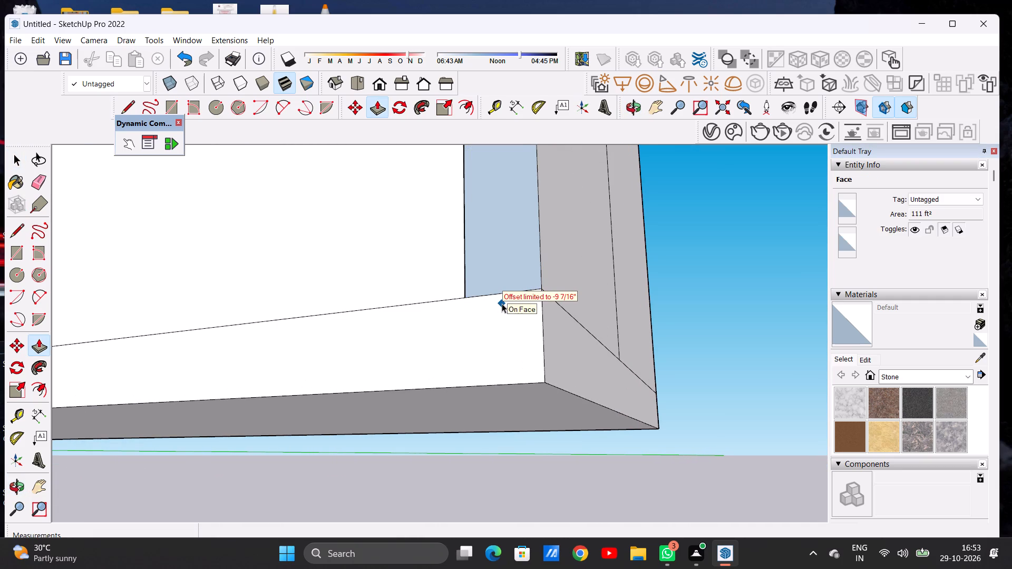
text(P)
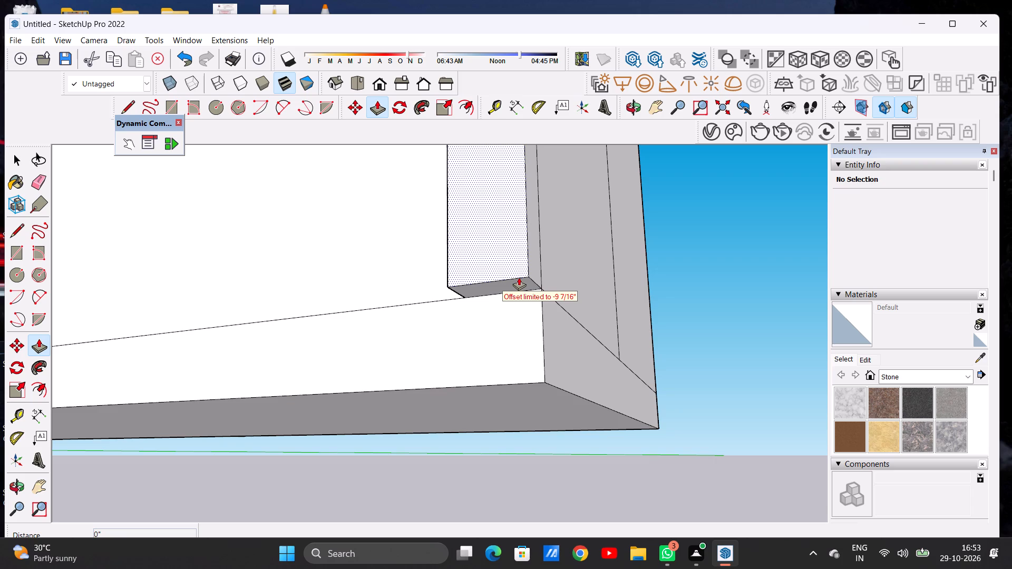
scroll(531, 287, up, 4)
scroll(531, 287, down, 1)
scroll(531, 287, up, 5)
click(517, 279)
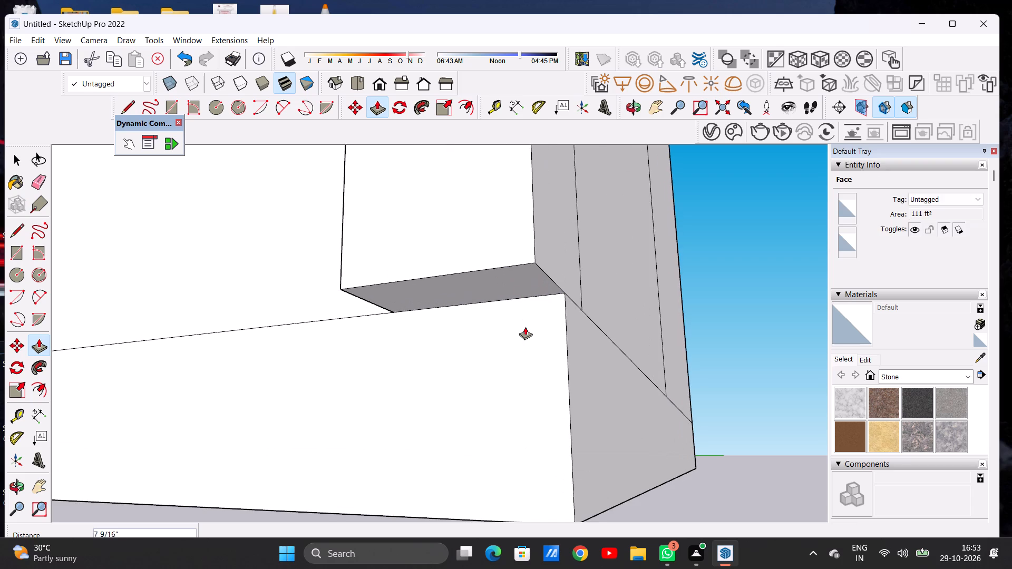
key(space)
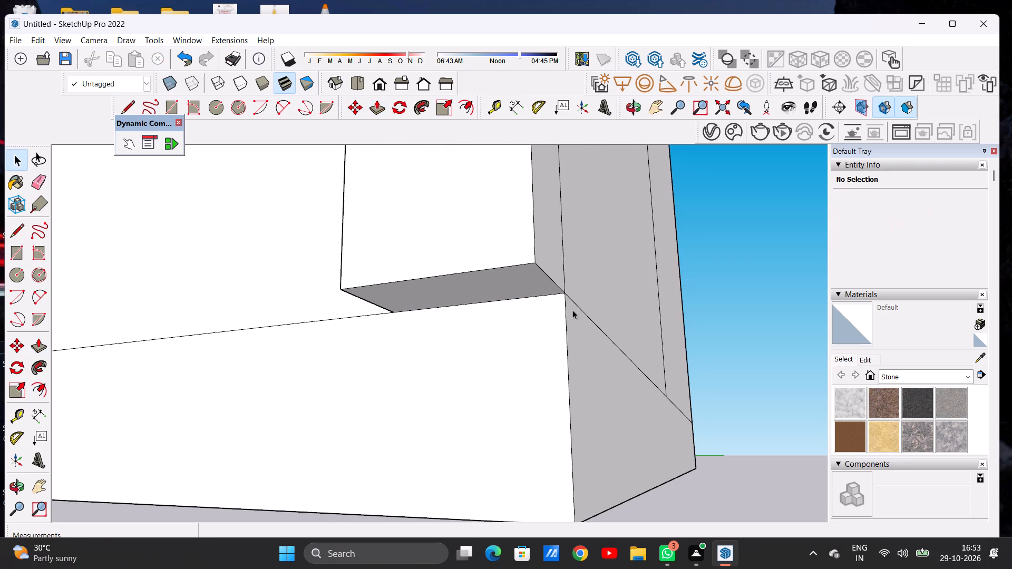
Pull the underside of the raised frame's vertical leg down about 1' 7 13/16", level with the underside of the base.
scroll(572, 309, down, 4)
middle_drag(556, 328, 473, 336)
scroll(507, 273, up, 5)
key(p)
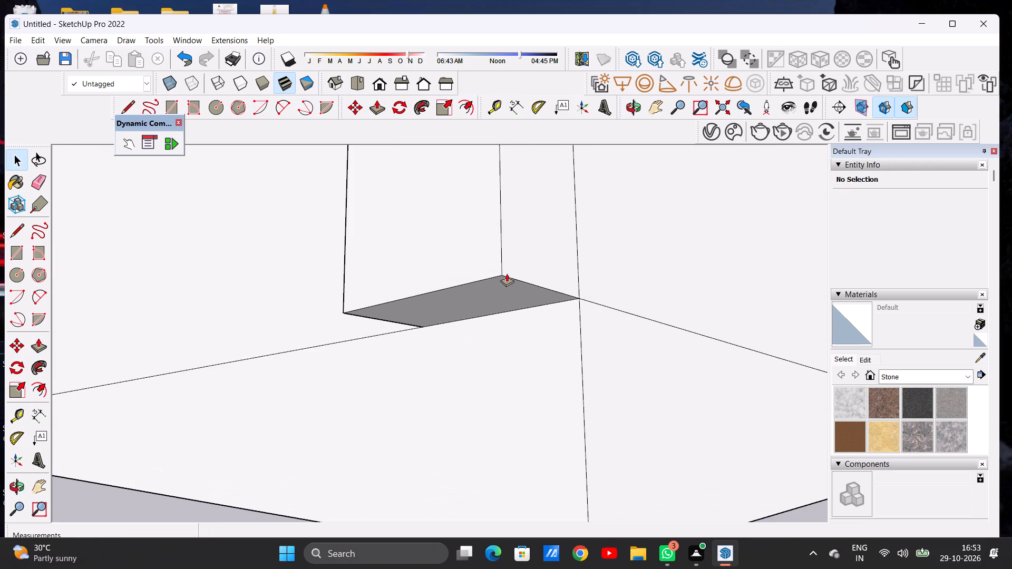
click(492, 293)
scroll(541, 318, down, 5)
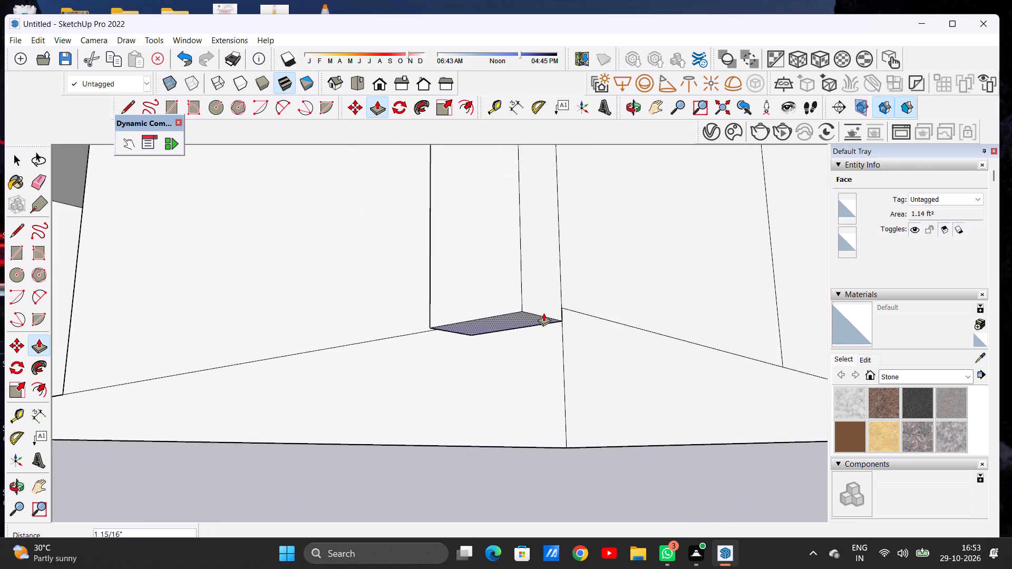
scroll(543, 313, down, 10)
scroll(533, 400, up, 4)
scroll(533, 400, down, 1)
scroll(533, 398, up, 6)
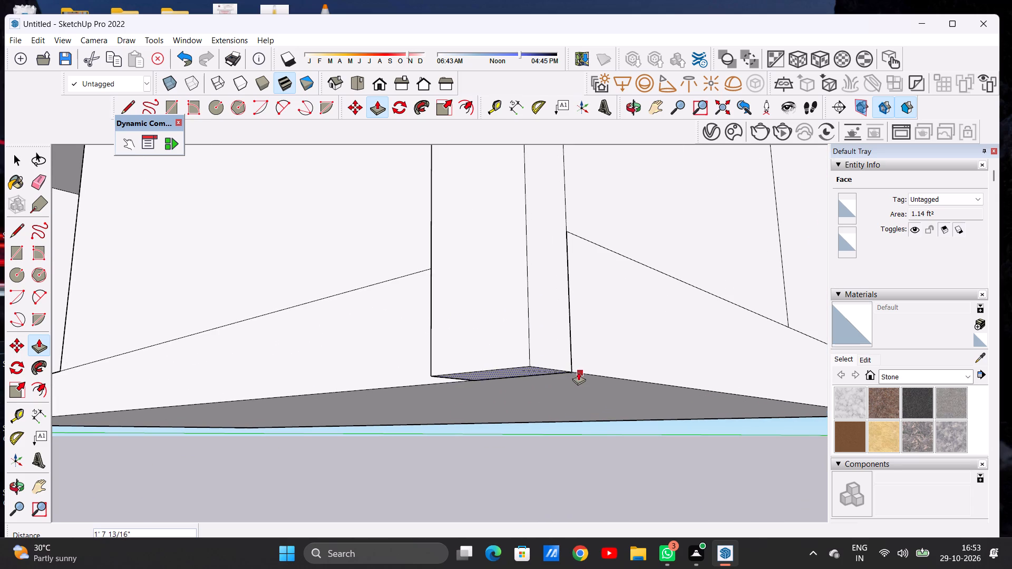
click(577, 372)
key(space)
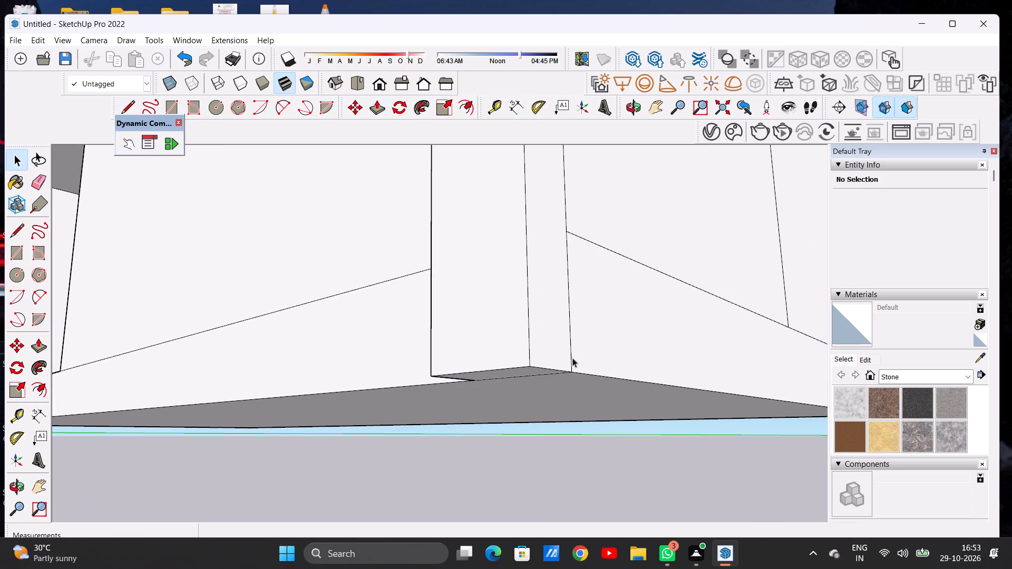
Examine the cabinet's front, from the extended frame leg to the dividing line beside the slatted section.
scroll(556, 362, down, 16)
scroll(575, 449, up, 1)
scroll(575, 449, down, 4)
scroll(578, 455, up, 1)
scroll(578, 455, down, 5)
middle_drag(542, 315, 674, 396)
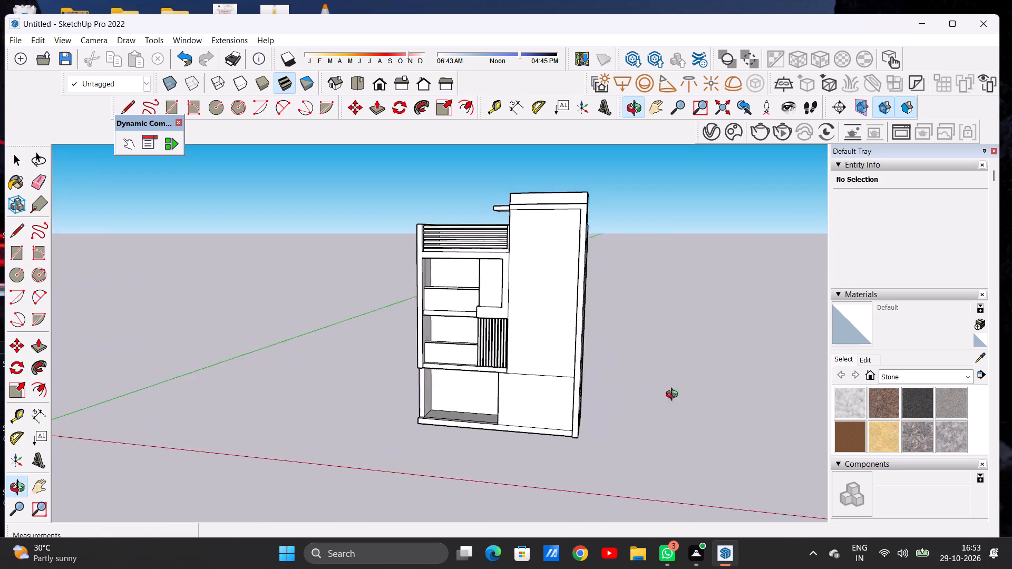
middle_drag(674, 396, 698, 391)
scroll(584, 422, down, 3)
scroll(540, 287, up, 5)
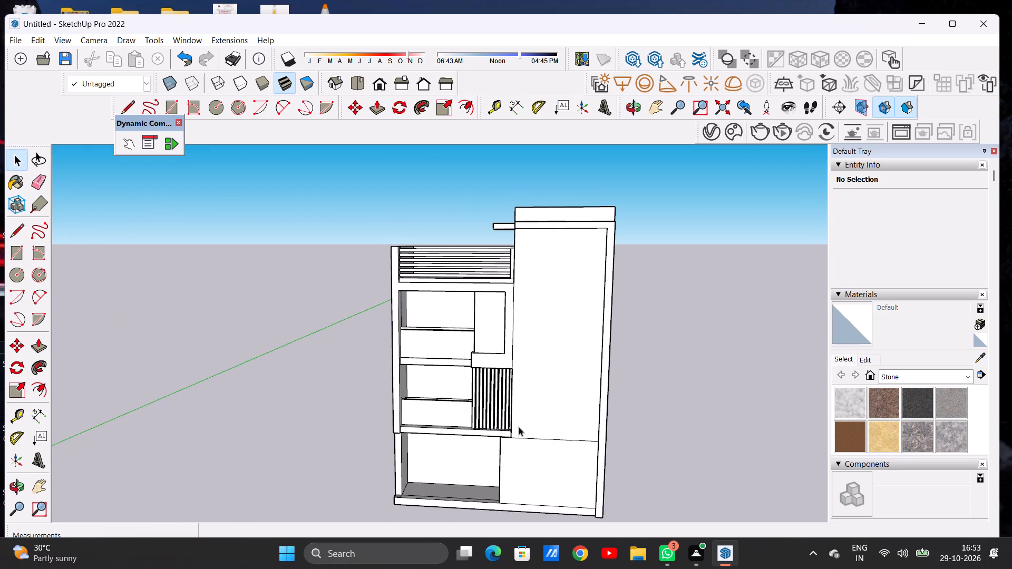
middle_drag(517, 430, 550, 386)
scroll(549, 419, down, 4)
scroll(546, 448, up, 11)
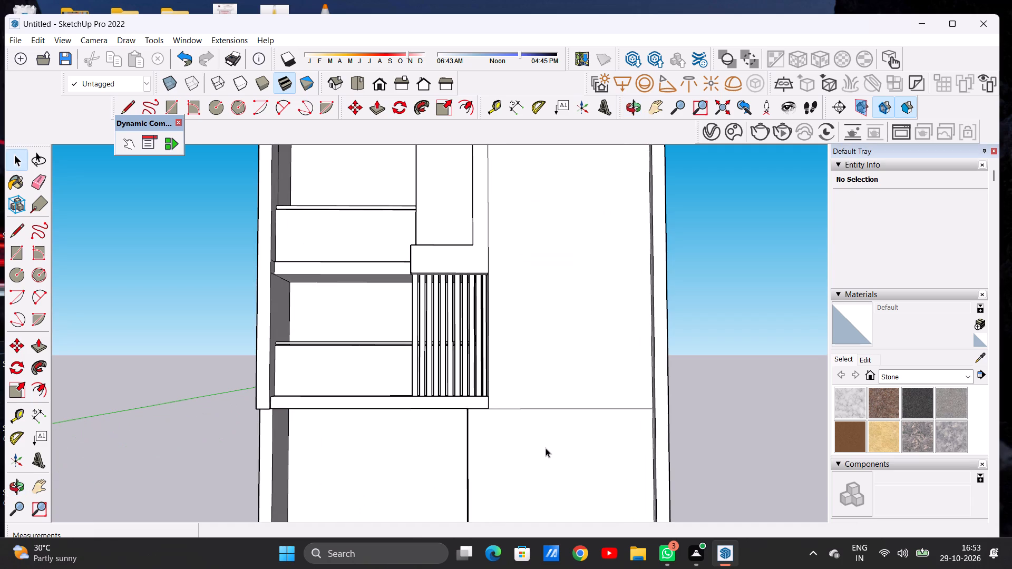
scroll(560, 427, down, 10)
middle_drag(566, 442, 587, 470)
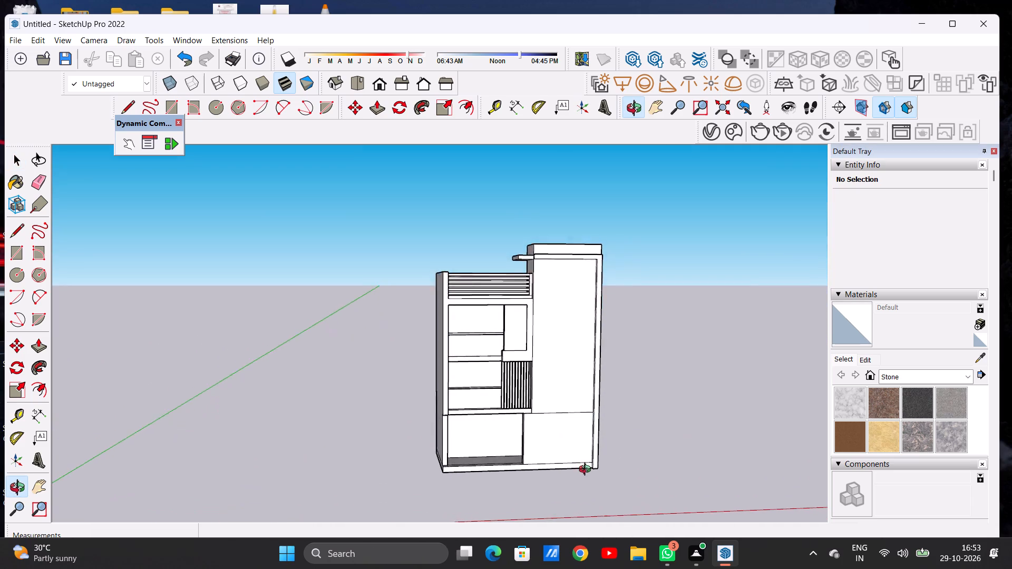
middle_drag(587, 470, 572, 459)
scroll(553, 442, down, 1)
scroll(552, 442, up, 7)
middle_click(562, 458)
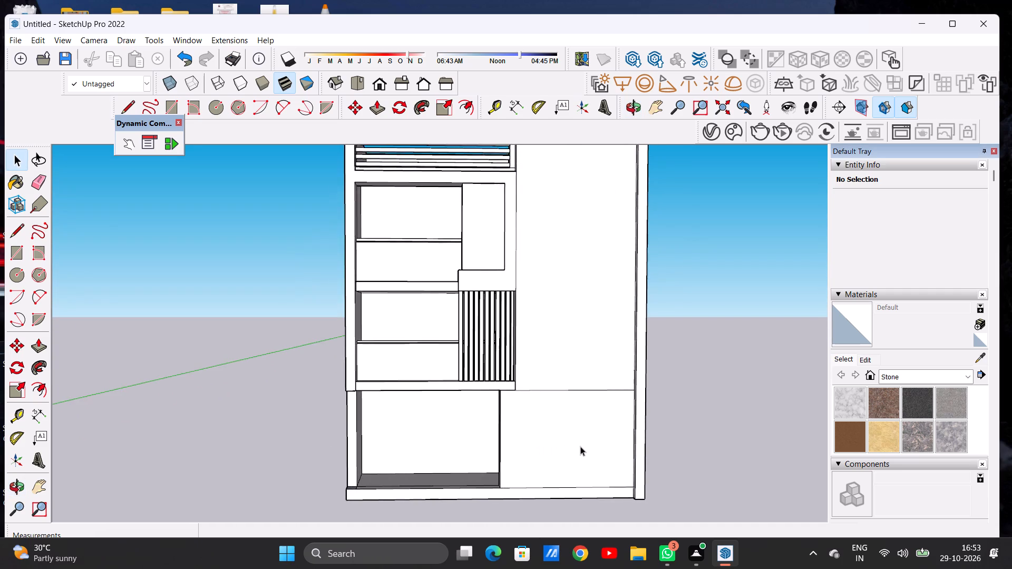
scroll(580, 446, up, 5)
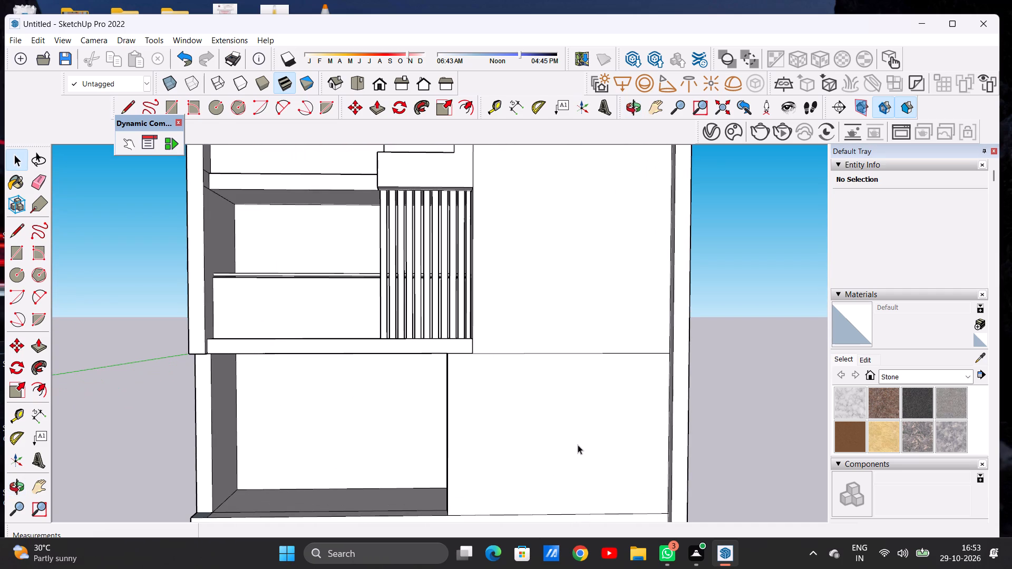
scroll(577, 424, down, 4)
scroll(512, 421, up, 6)
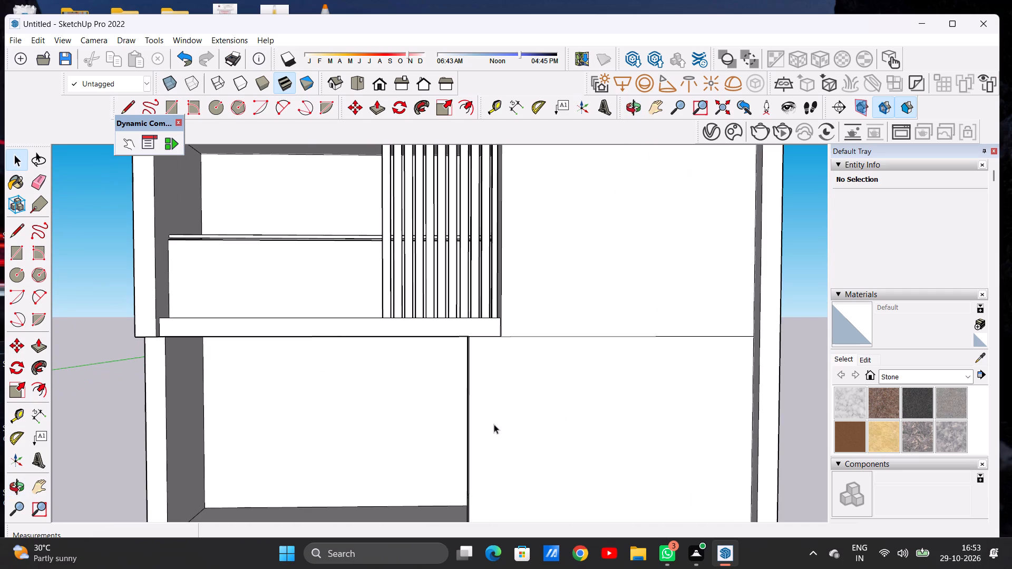
Draw a vertical line about 1' 2 1/4" long down the tall block's front from the slatted section's lower corner.
key(l)
scroll(574, 373, down, 3)
middle_drag(551, 384, 609, 394)
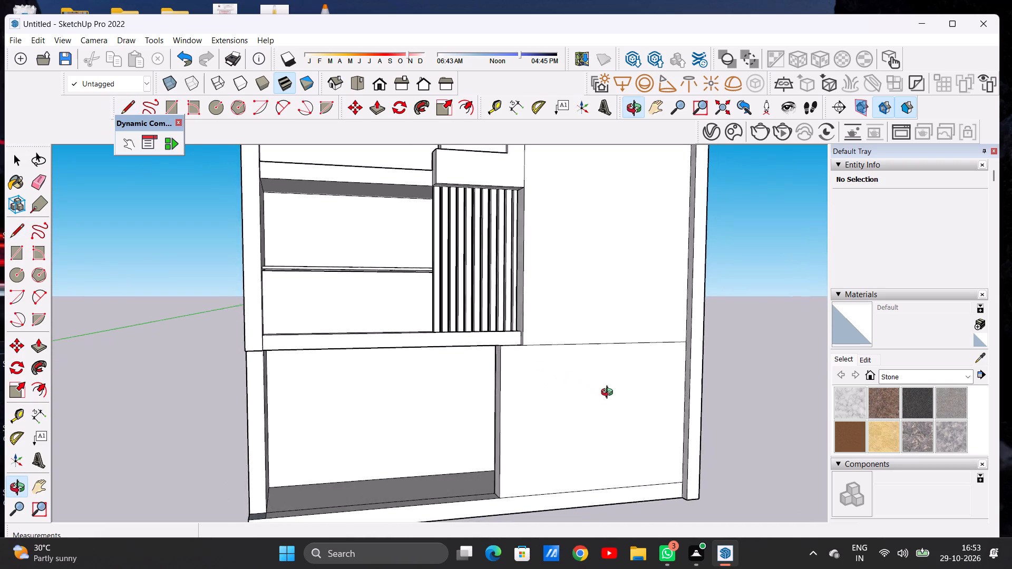
middle_drag(609, 394, 607, 393)
scroll(487, 377, up, 1)
scroll(495, 374, down, 1)
scroll(497, 374, up, 6)
scroll(513, 362, down, 1)
scroll(513, 362, up, 2)
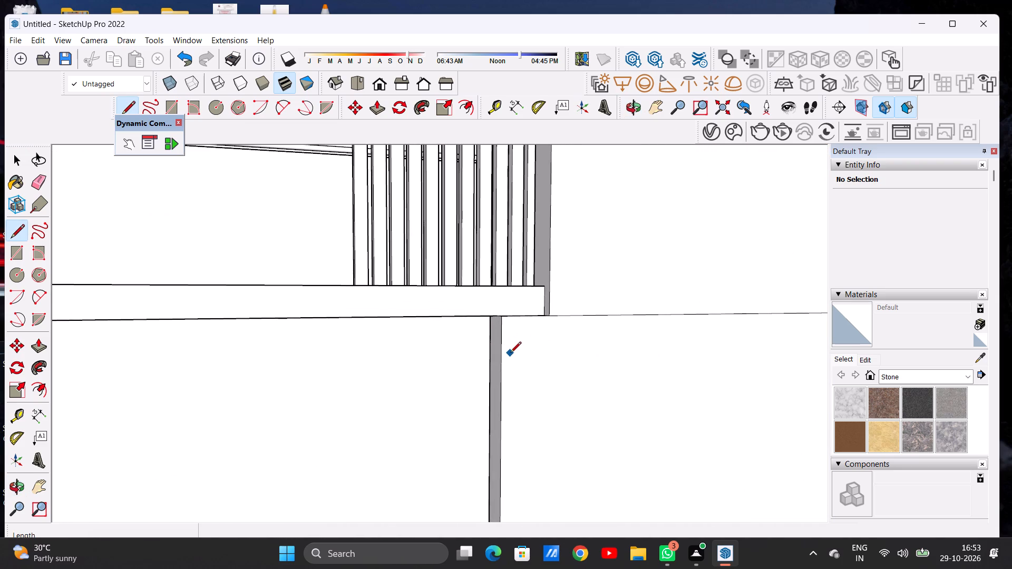
scroll(514, 354, down, 3)
middle_drag(598, 352, 521, 352)
scroll(545, 337, down, 1)
scroll(545, 337, up, 6)
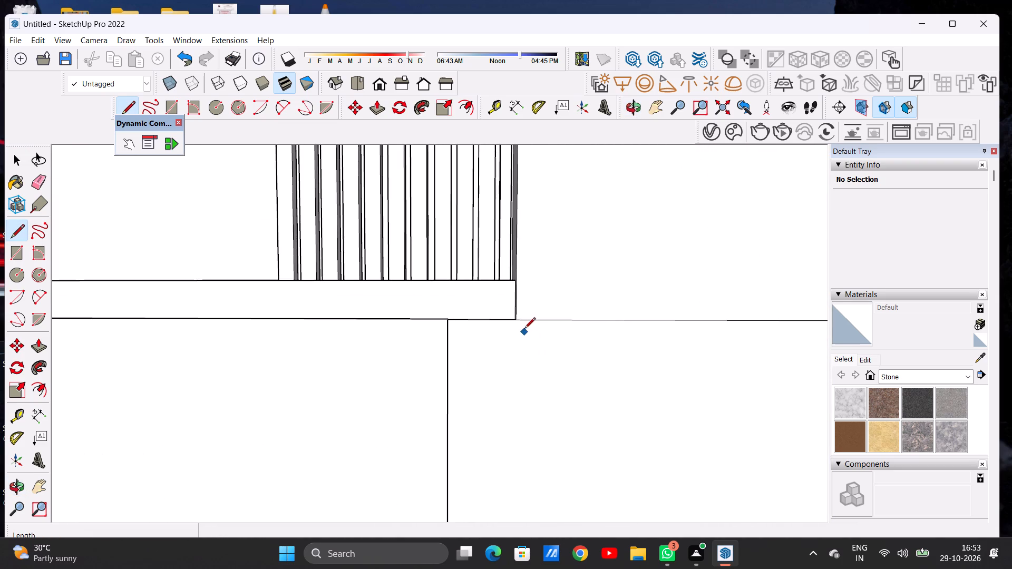
click(517, 320)
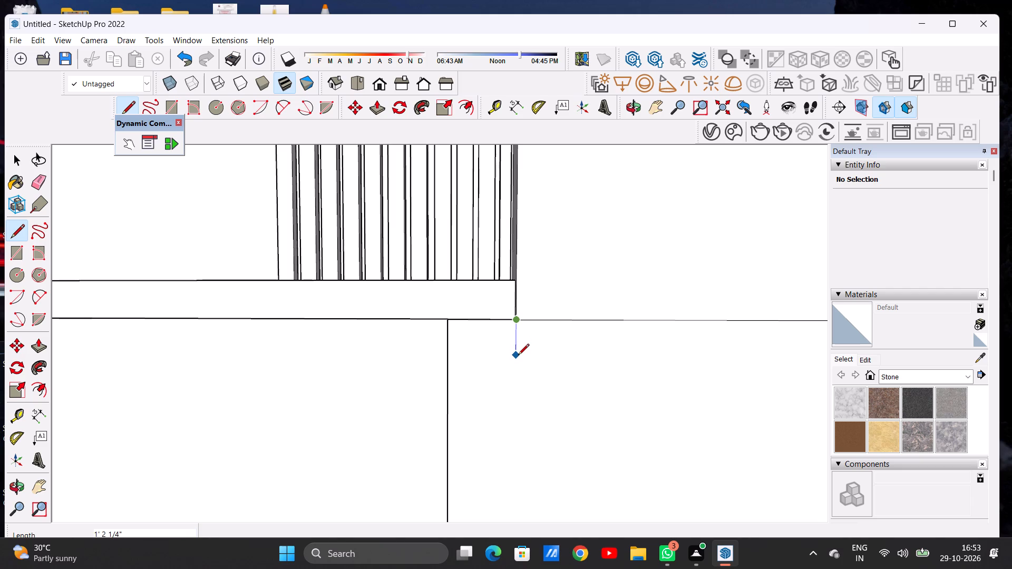
click(518, 356)
click(512, 357)
Draw a horizontal line from the short vertical line's lower end to the raised frame's inner edge, closing a narrow strip.
scroll(512, 364, down, 3)
scroll(513, 364, up, 1)
scroll(514, 364, down, 5)
scroll(546, 359, up, 1)
scroll(548, 359, down, 8)
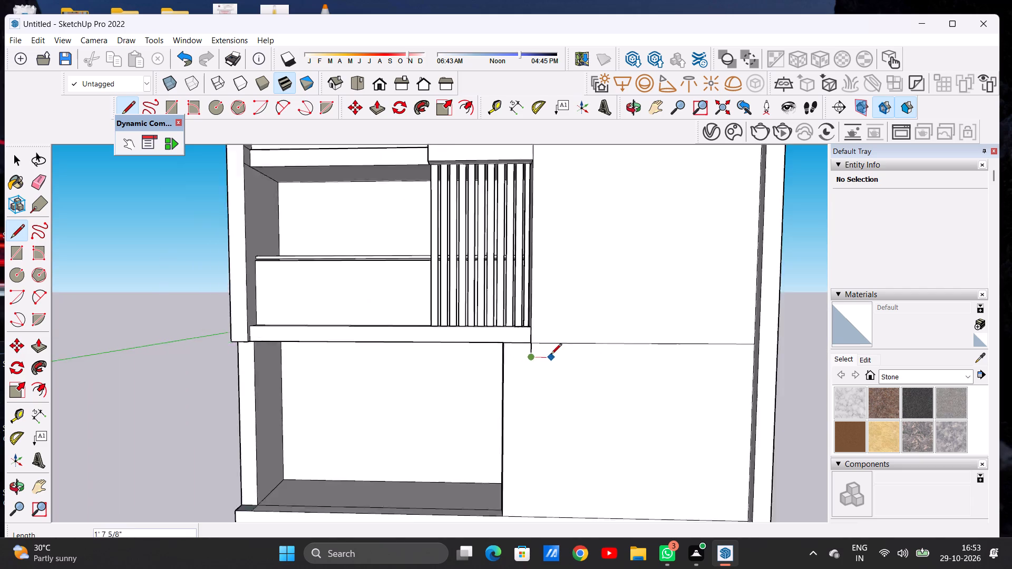
scroll(551, 355, down, 2)
scroll(675, 356, up, 13)
scroll(691, 360, down, 1)
scroll(691, 360, up, 1)
middle_drag(684, 350, 734, 342)
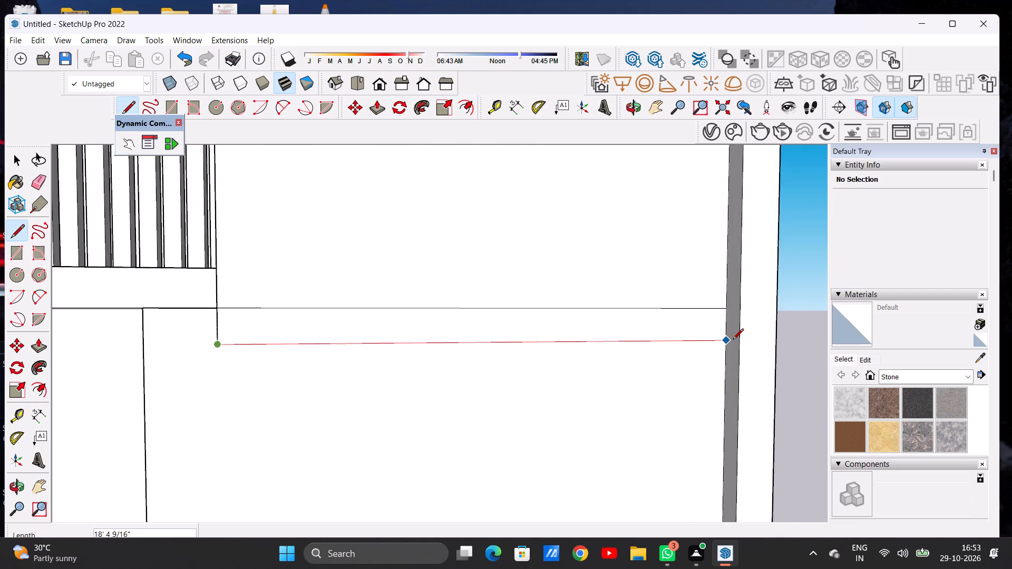
scroll(733, 339, up, 5)
click(722, 338)
key(space)
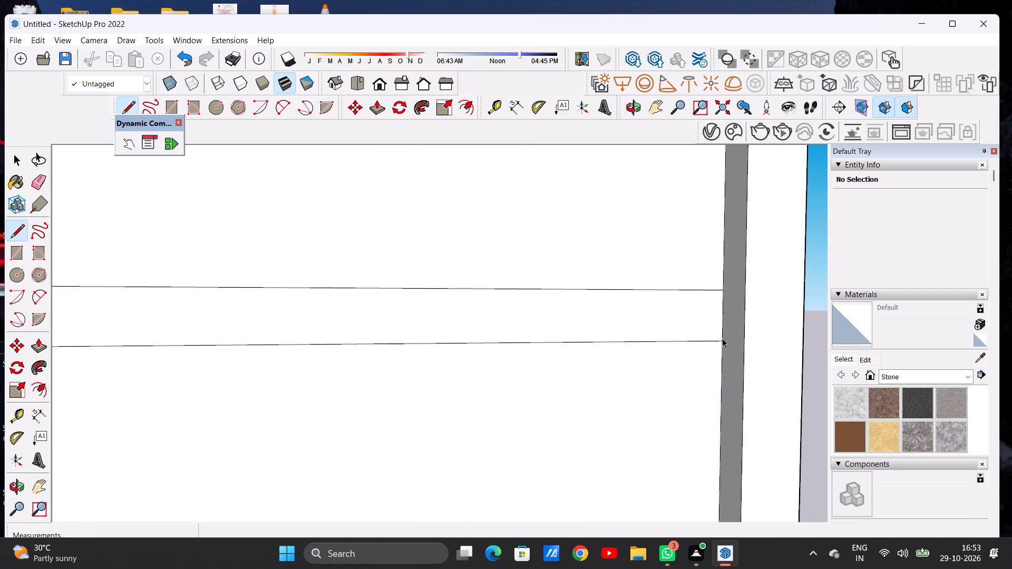
Push/Pull the narrow strip on the tall block's front outward 9 7/16", flush with the raised frame's front face.
scroll(703, 336, down, 18)
scroll(667, 341, up, 1)
scroll(667, 341, down, 5)
middle_drag(607, 353, 588, 367)
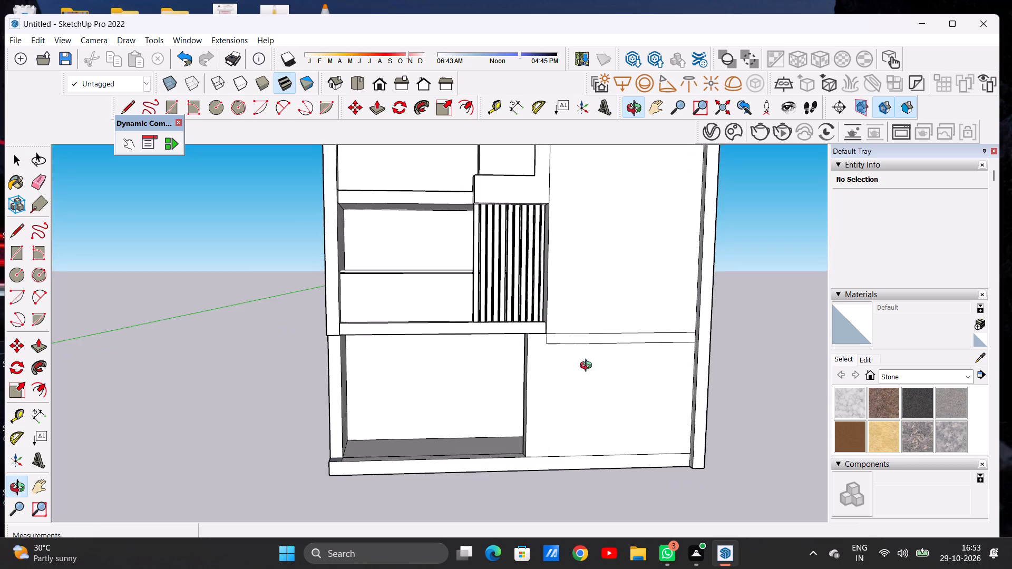
middle_drag(588, 367, 588, 361)
scroll(561, 360, down, 9)
scroll(582, 350, up, 2)
scroll(583, 352, down, 1)
scroll(583, 352, up, 4)
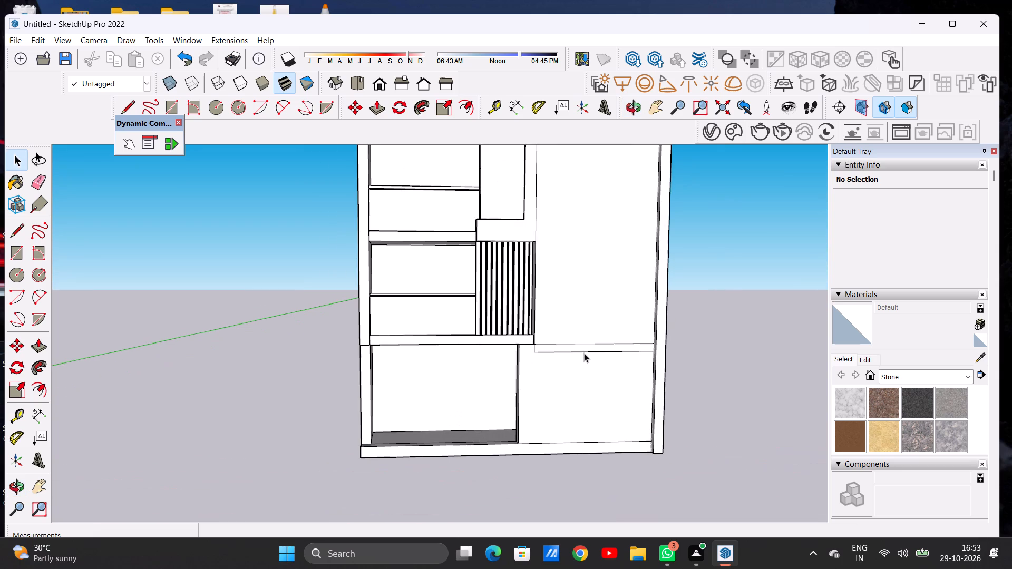
scroll(589, 346, up, 6)
middle_drag(594, 348, 627, 359)
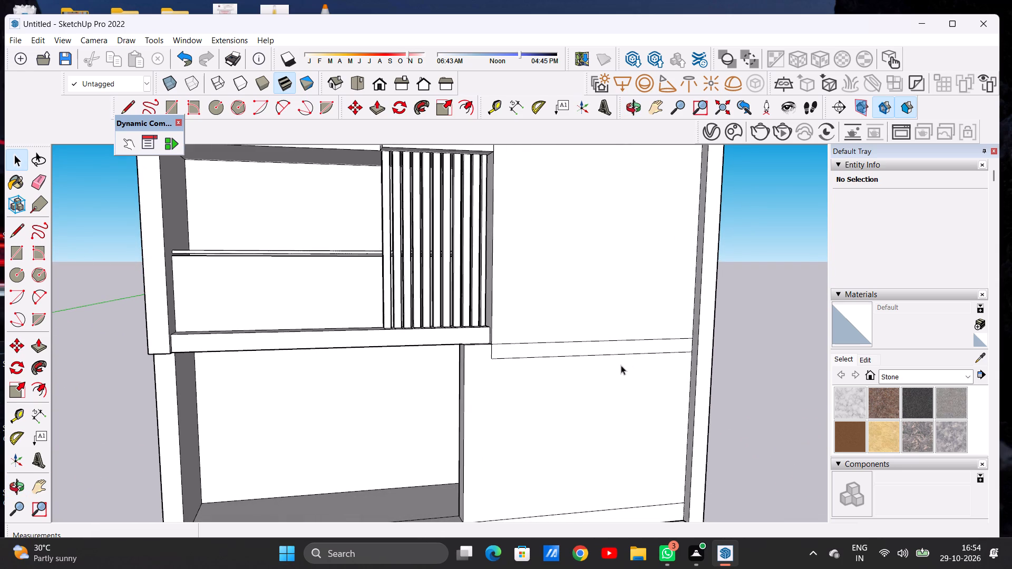
scroll(674, 354, up, 7)
key(p)
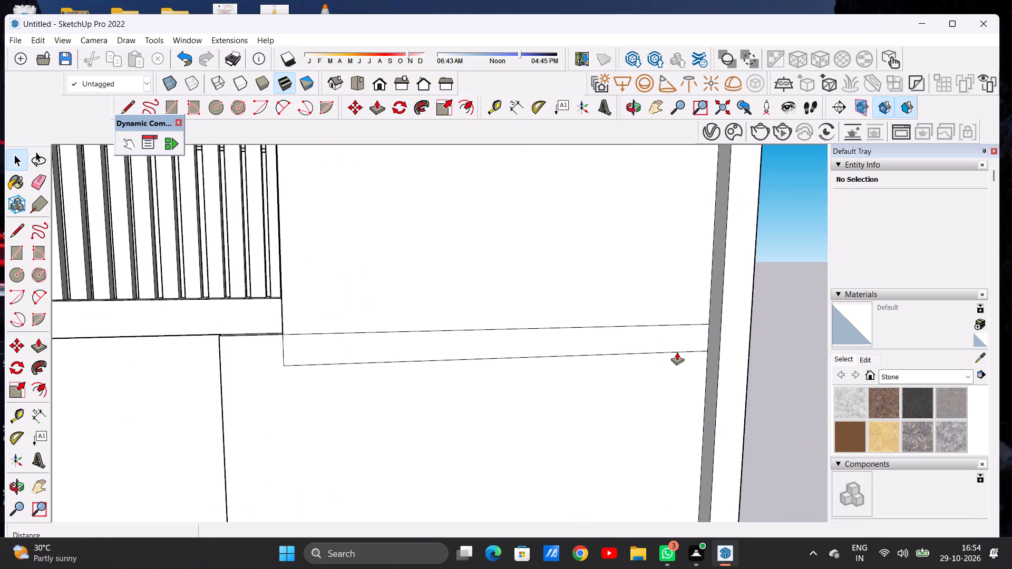
scroll(686, 334, up, 3)
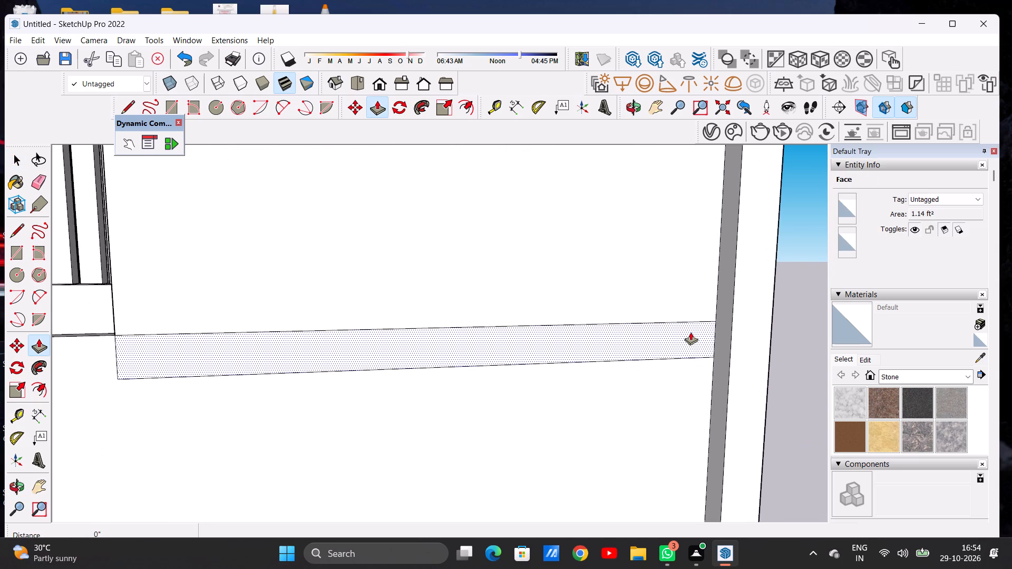
click(709, 329)
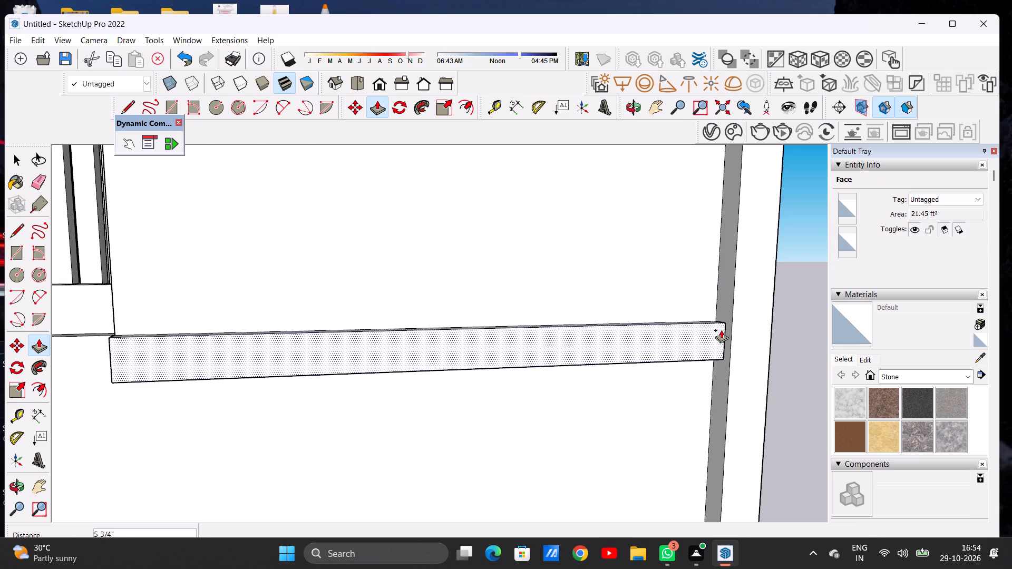
click(734, 314)
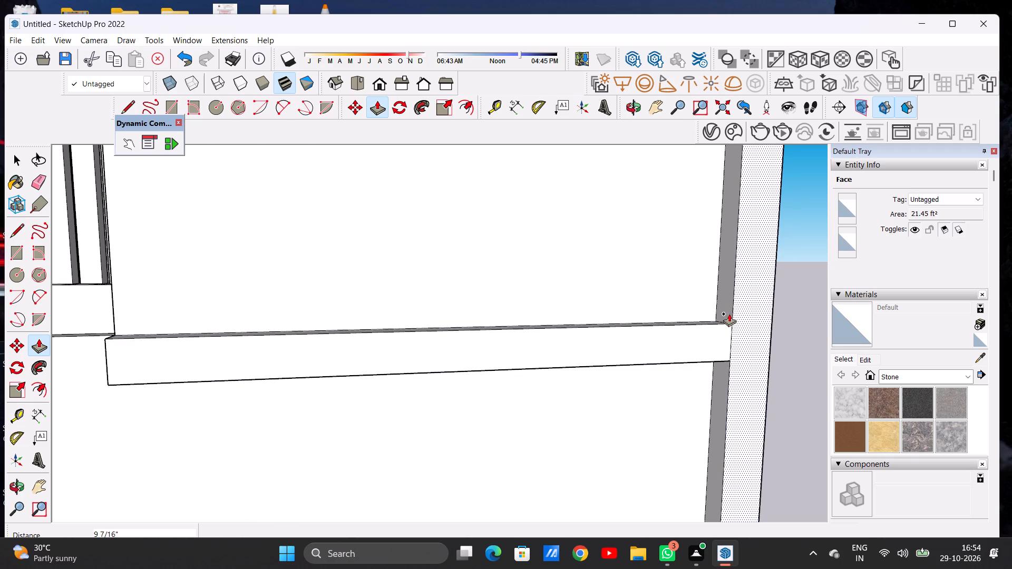
key(space)
Examine the projecting horizontal strip and the lower front of the cabinet beneath it.
scroll(690, 310, down, 2)
scroll(689, 310, up, 1)
scroll(689, 310, down, 7)
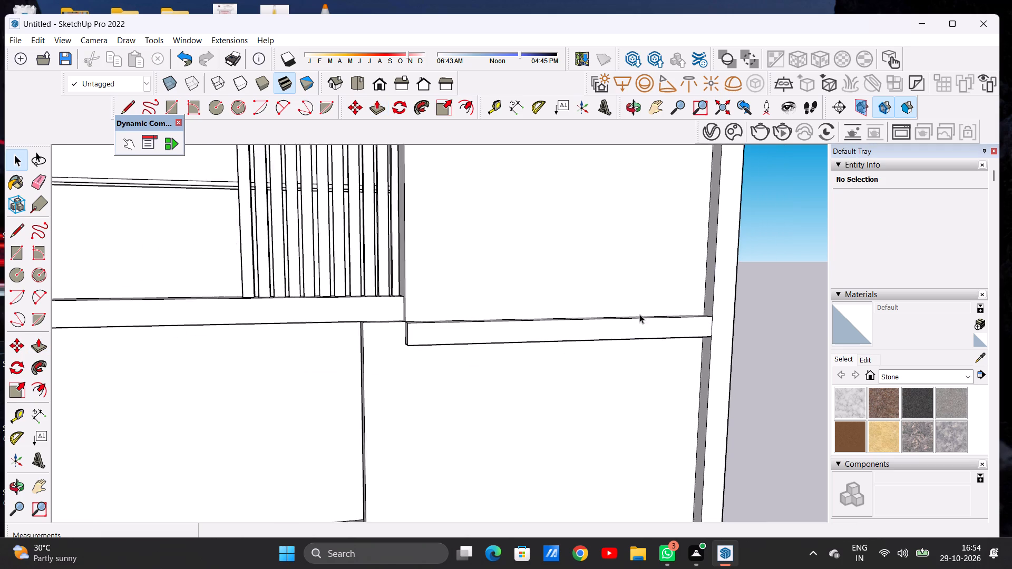
scroll(639, 314, down, 9)
scroll(527, 331, up, 1)
scroll(527, 331, down, 3)
middle_drag(592, 347, 535, 334)
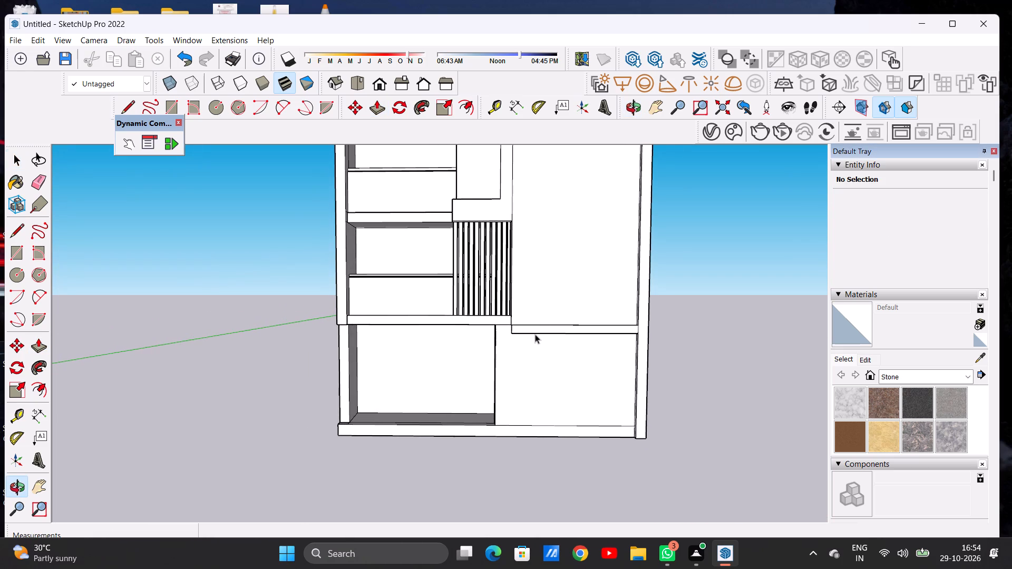
scroll(549, 337, down, 2)
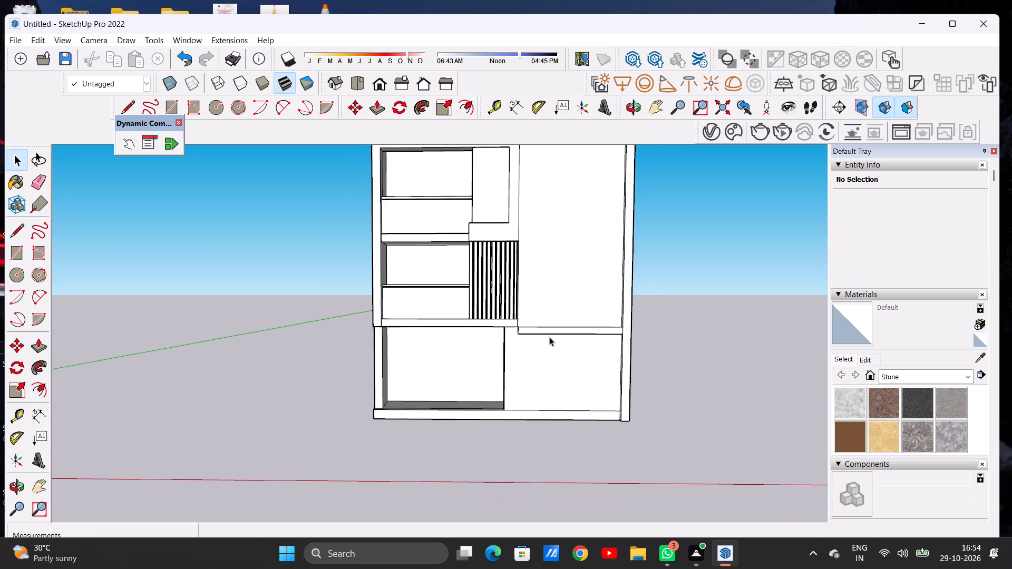
scroll(549, 356, down, 1)
scroll(549, 356, up, 8)
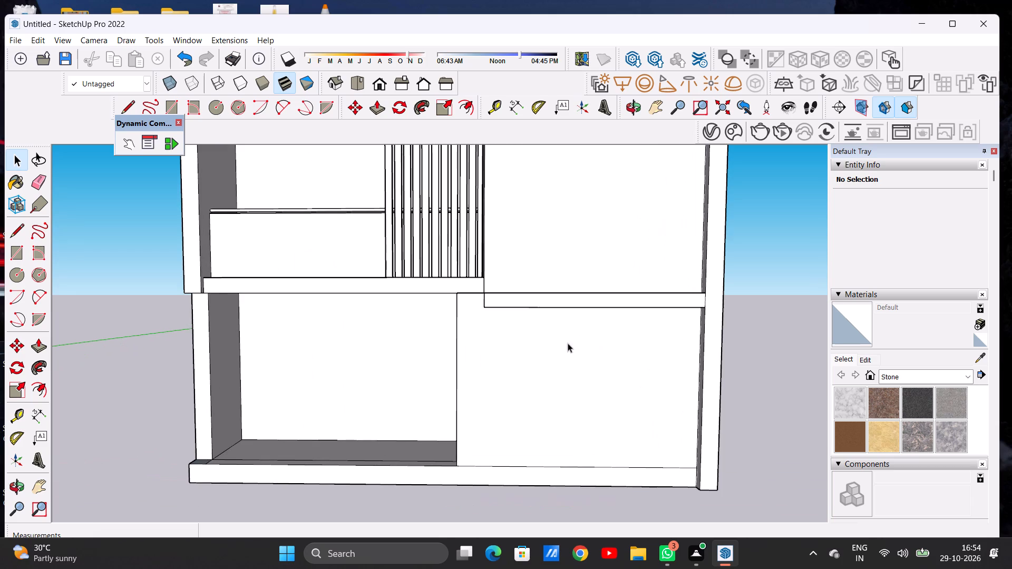
middle_drag(604, 339, 604, 307)
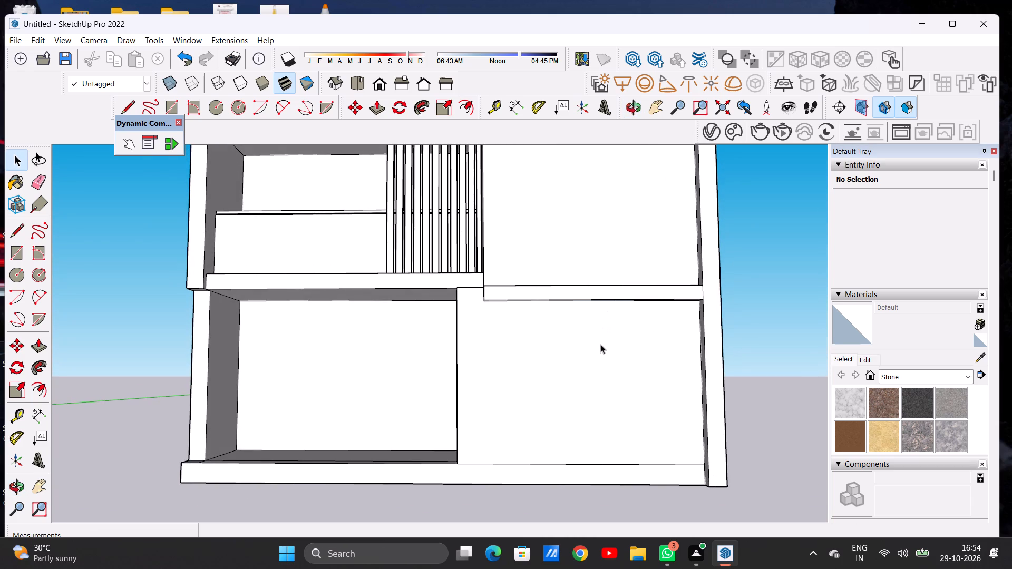
Draw a vertical line about 13' 7 7/16" long on the block's lower front, from the base's top edge to the projecting strip's underside.
key(l)
scroll(614, 345, down, 4)
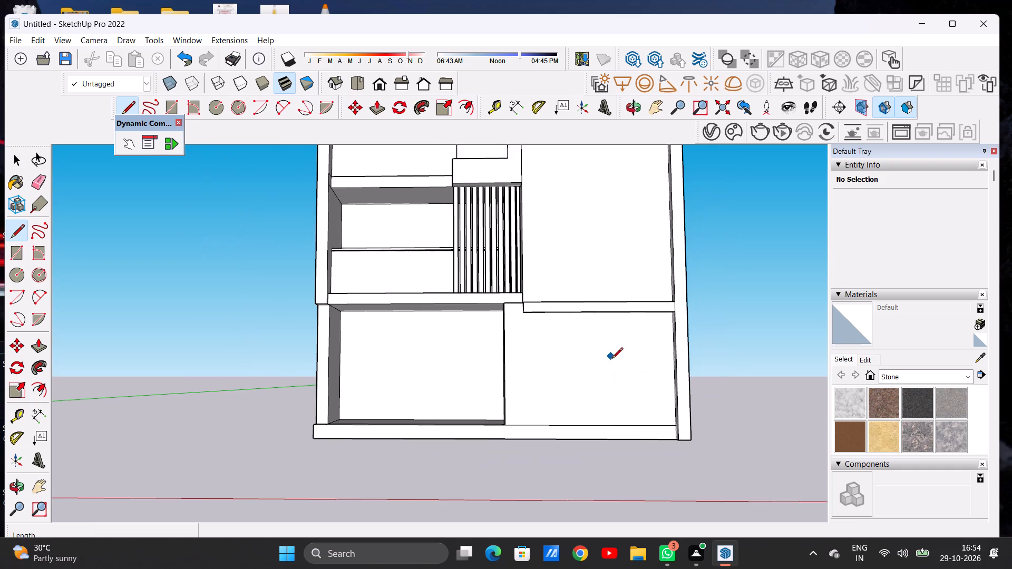
middle_drag(612, 360, 619, 368)
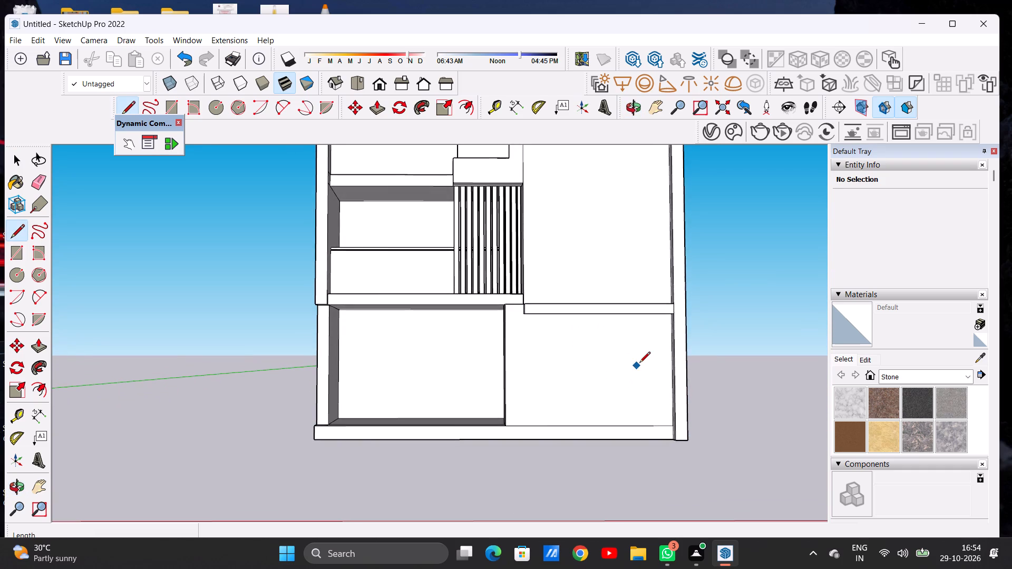
scroll(639, 364, up, 6)
middle_drag(573, 320, 570, 276)
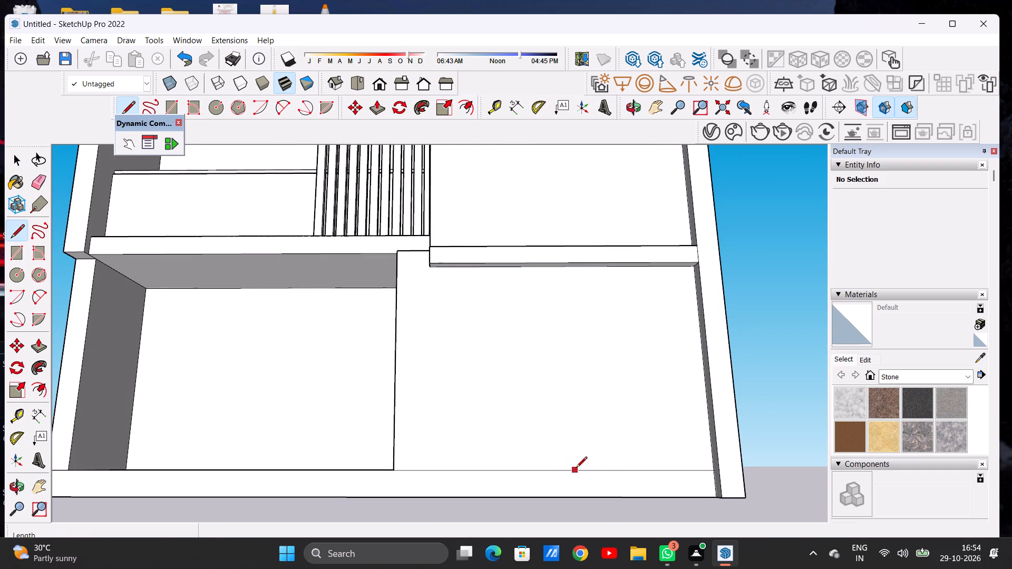
click(600, 470)
scroll(587, 291, up, 8)
middle_click(582, 283)
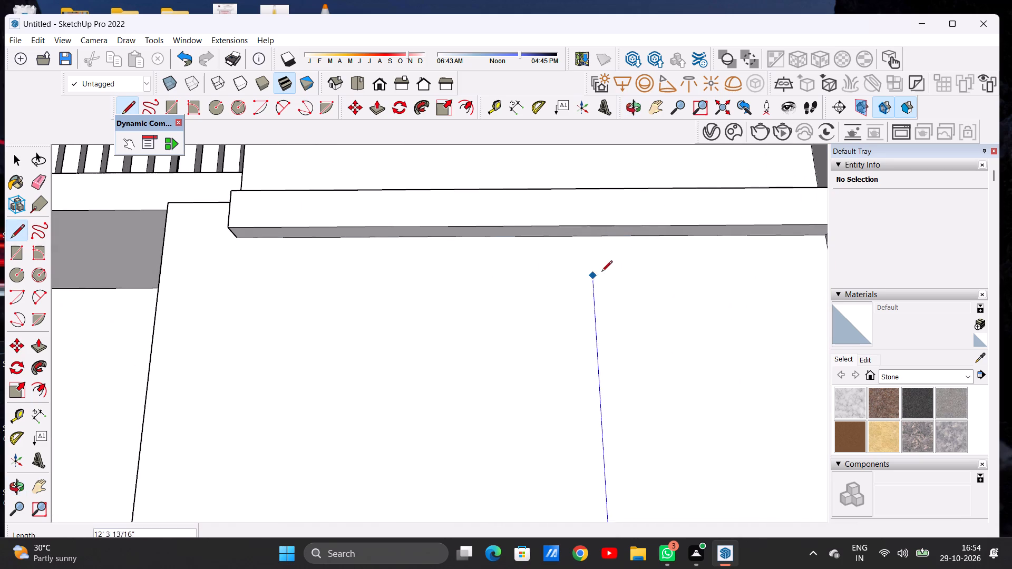
click(592, 235)
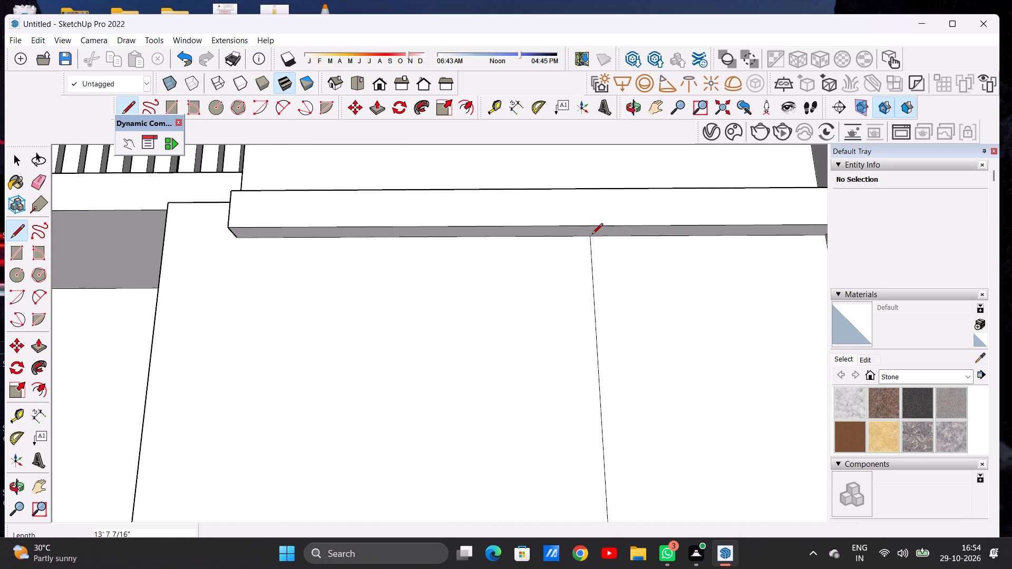
key(space)
Examine the divided lower front and the corner where the projecting strip meets the slatted section and the open compartment.
scroll(553, 296, down, 3)
scroll(554, 302, up, 1)
scroll(557, 303, down, 5)
scroll(564, 316, up, 1)
scroll(564, 316, down, 13)
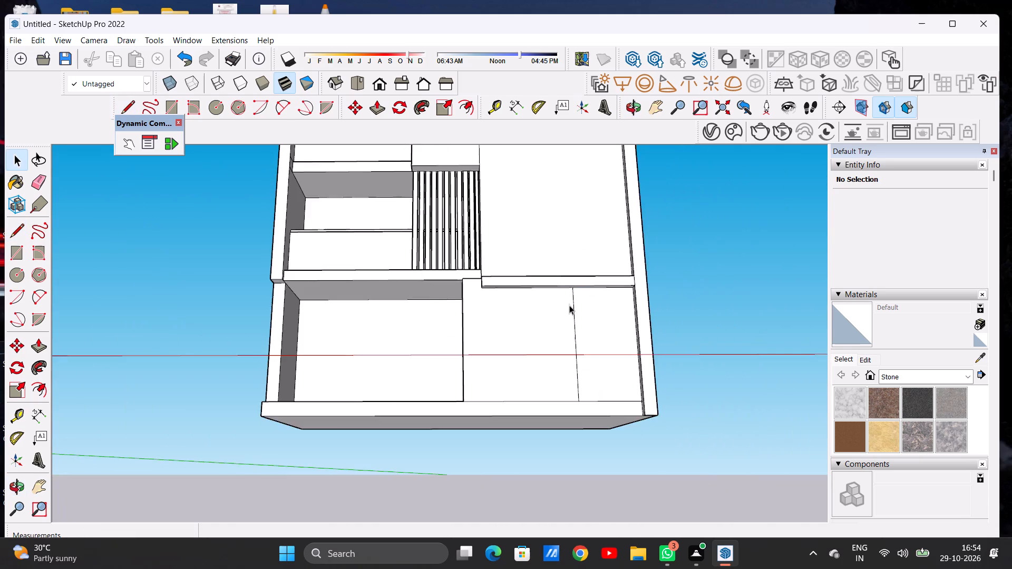
middle_drag(568, 309, 567, 416)
scroll(571, 416, down, 5)
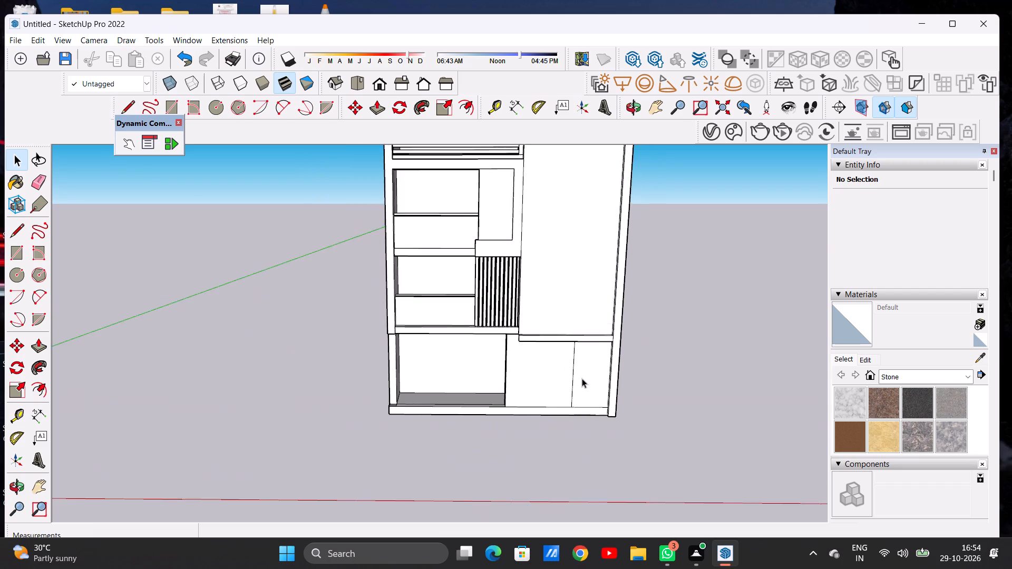
scroll(581, 375, up, 15)
scroll(579, 376, down, 1)
scroll(579, 376, up, 1)
middle_drag(593, 385, 563, 340)
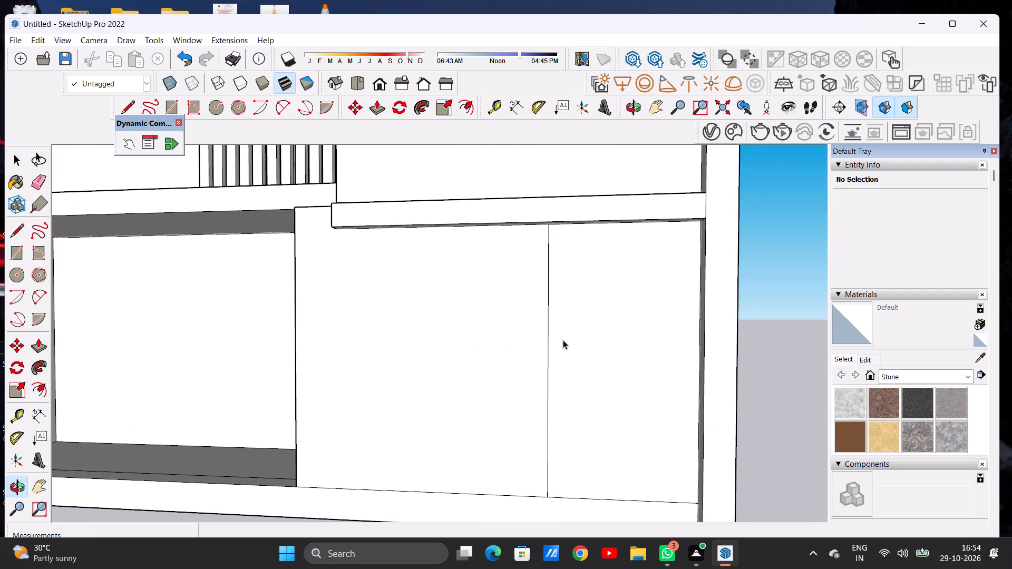
scroll(592, 359, down, 11)
scroll(642, 354, down, 4)
middle_drag(557, 351, 566, 351)
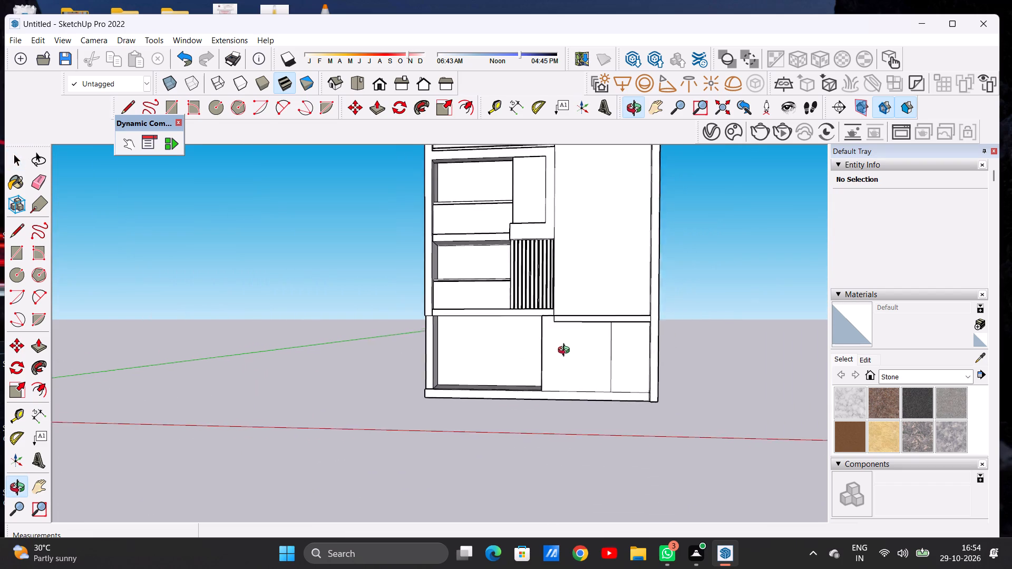
middle_drag(566, 351, 584, 367)
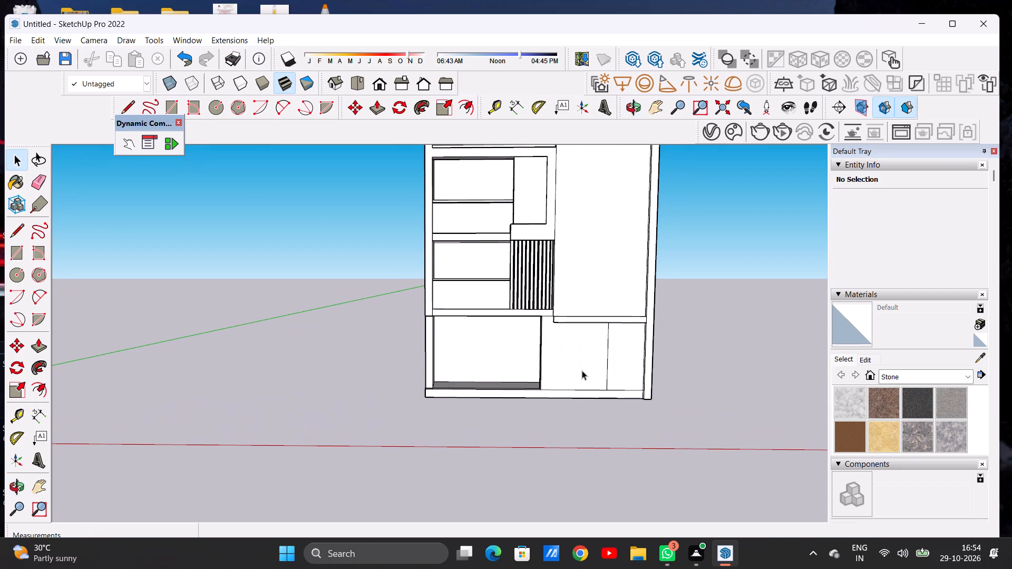
middle_drag(615, 396, 580, 396)
middle_drag(582, 393, 618, 379)
scroll(587, 316, up, 7)
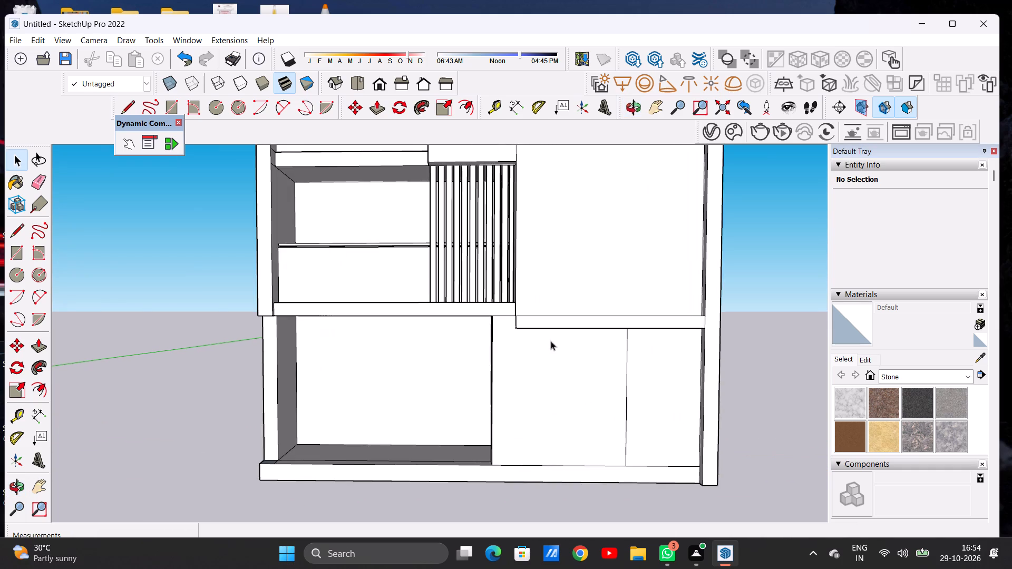
middle_drag(570, 349, 586, 349)
middle_click(567, 351)
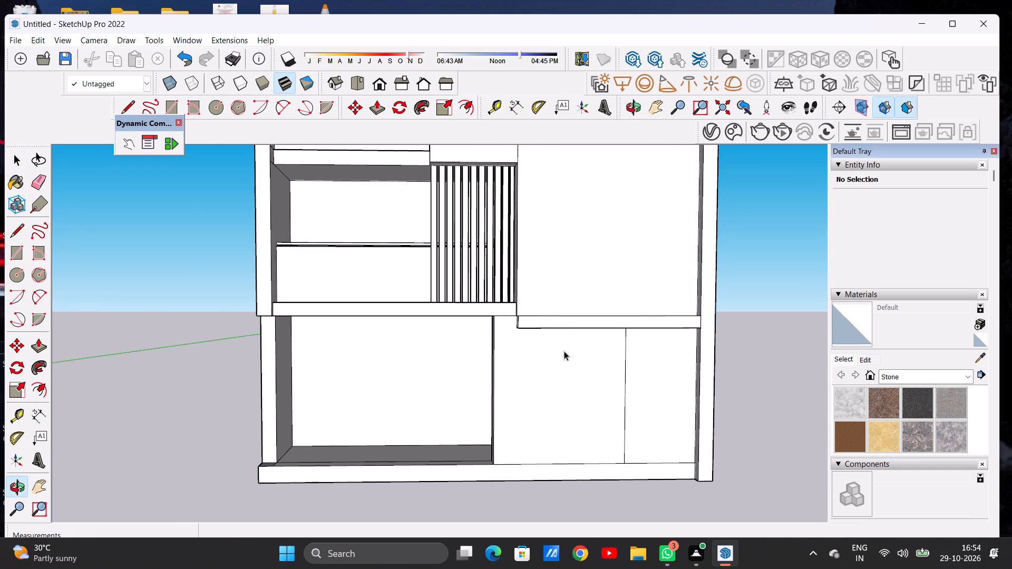
scroll(517, 348, up, 7)
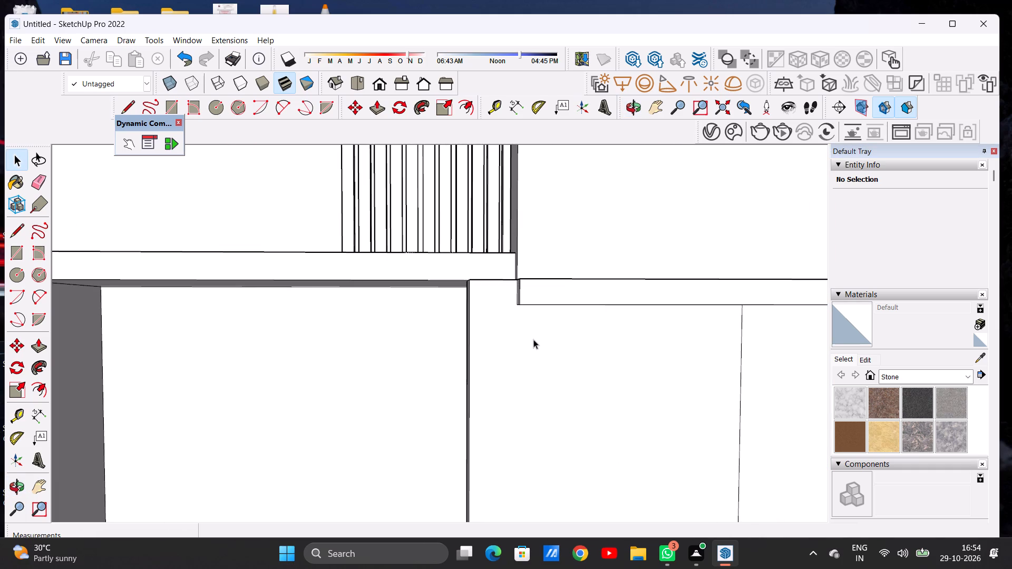
middle_drag(518, 332, 569, 347)
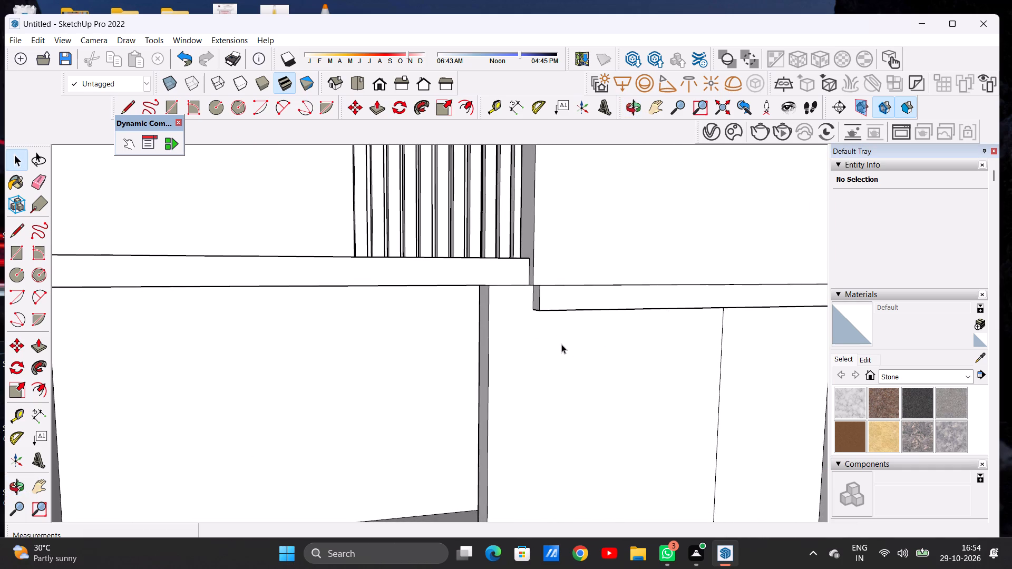
scroll(544, 313, up, 4)
middle_drag(536, 319, 532, 318)
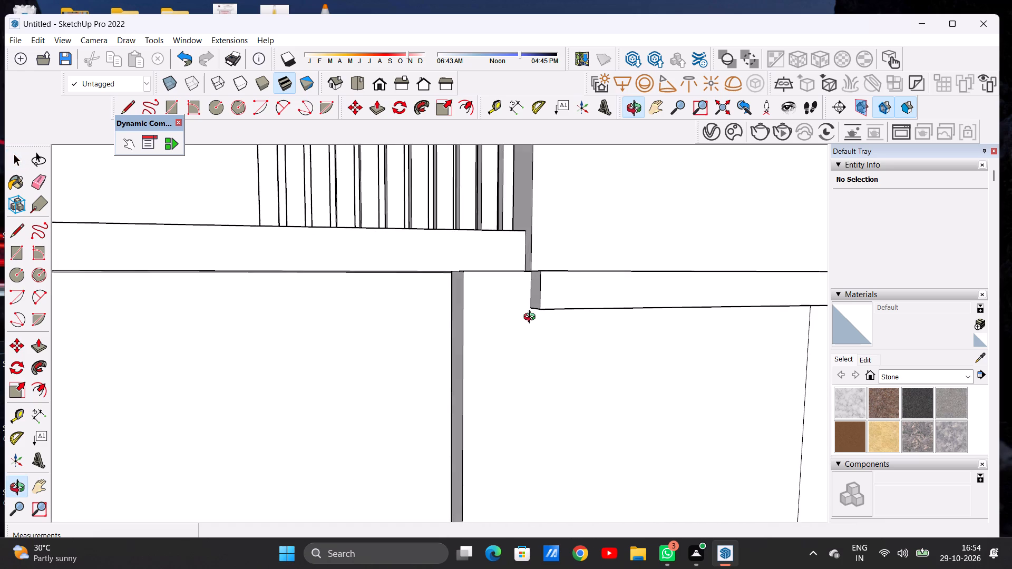
middle_drag(532, 318, 437, 323)
scroll(573, 340, down, 5)
scroll(579, 340, up, 1)
scroll(569, 329, down, 4)
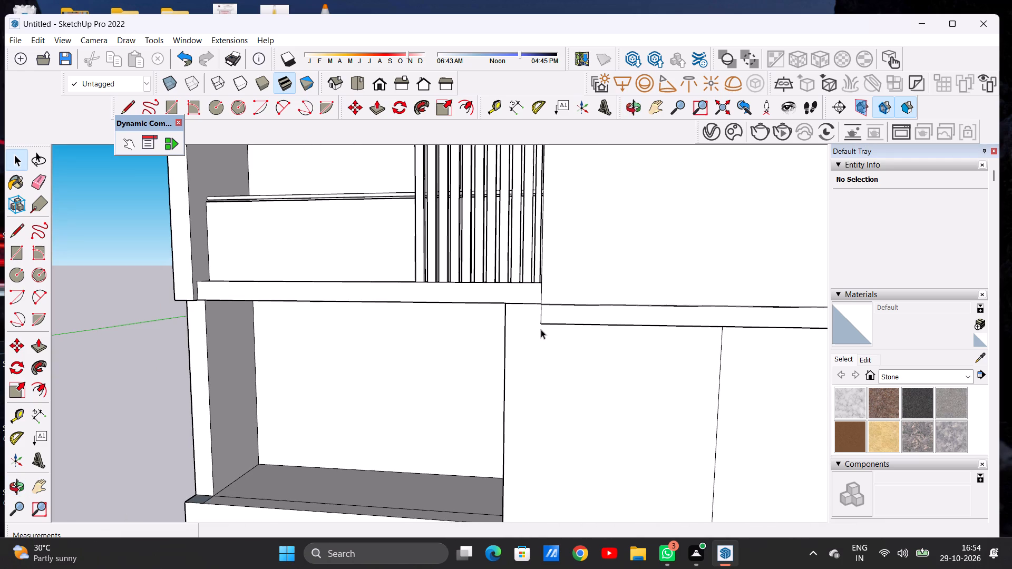
scroll(566, 319, down, 5)
middle_drag(542, 357, 569, 352)
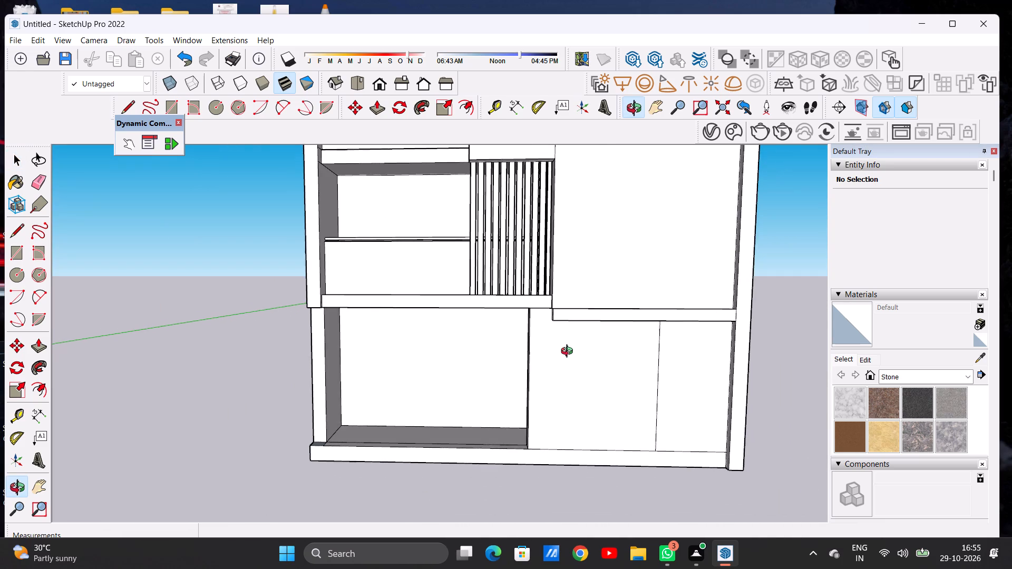
middle_drag(569, 352, 552, 349)
scroll(598, 368, up, 4)
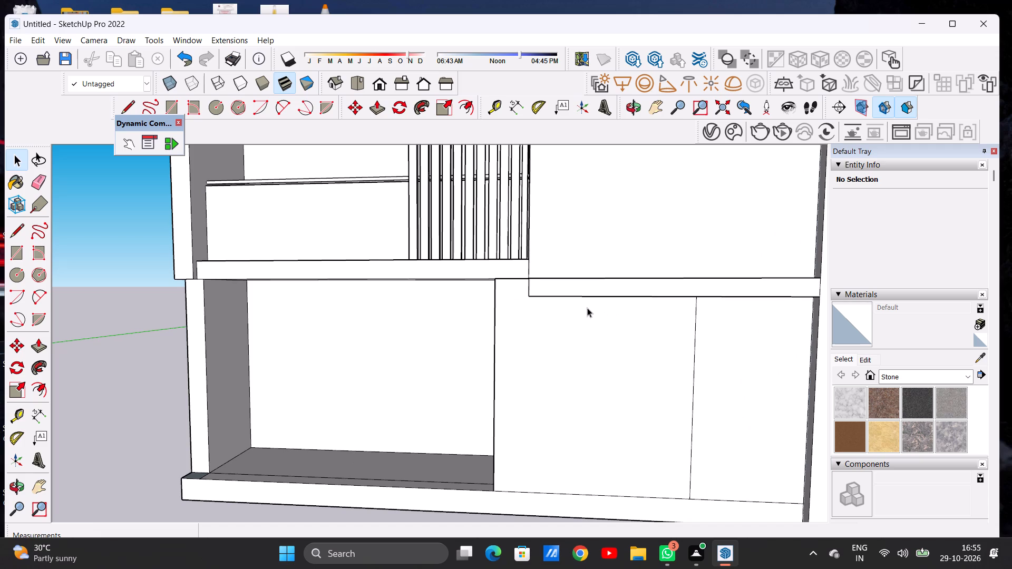
scroll(591, 300, down, 6)
scroll(692, 340, up, 3)
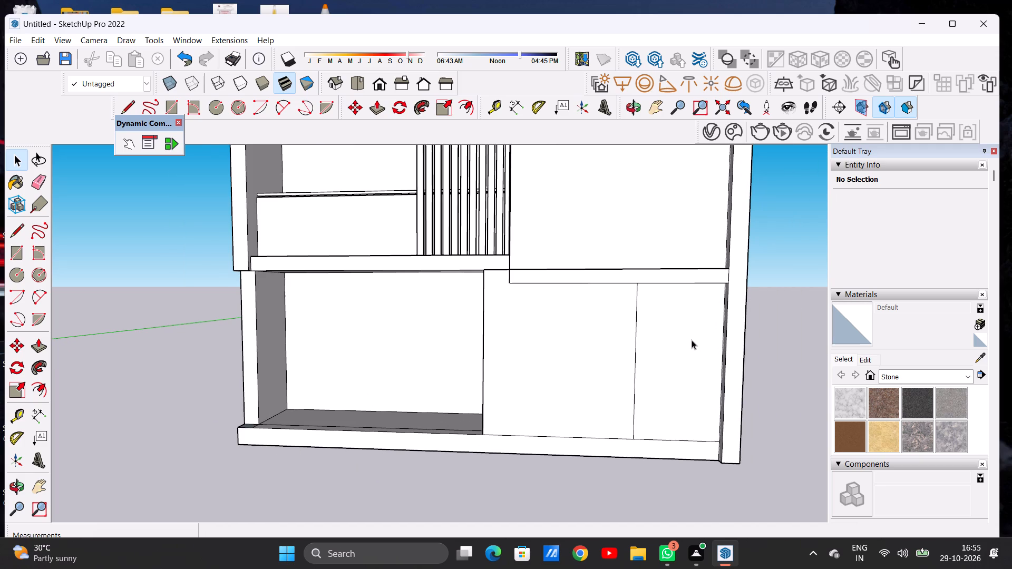
scroll(626, 303, down, 6)
Draw a horizontal line about 2' 3 3/16" long from the projecting strip's lower back corner to the block's vertical edge by the open compartment.
middle_drag(528, 305, 685, 297)
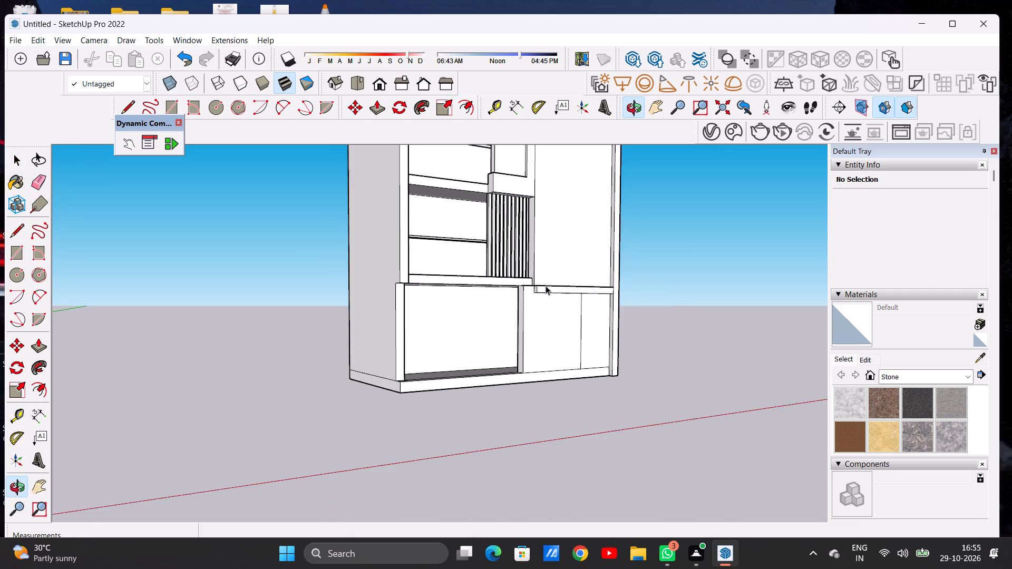
scroll(539, 290, up, 17)
key(l)
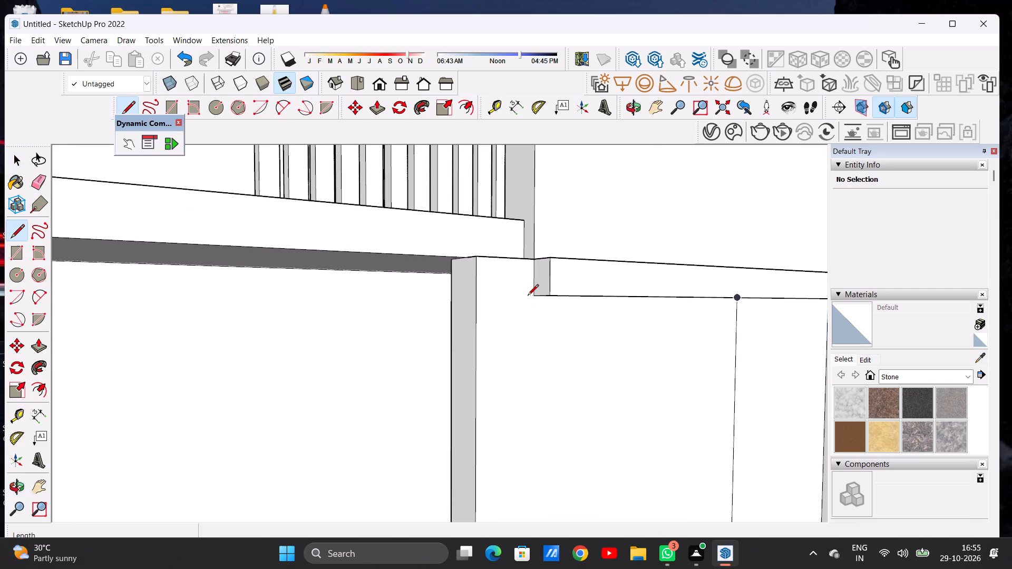
scroll(553, 297, up, 6)
click(532, 295)
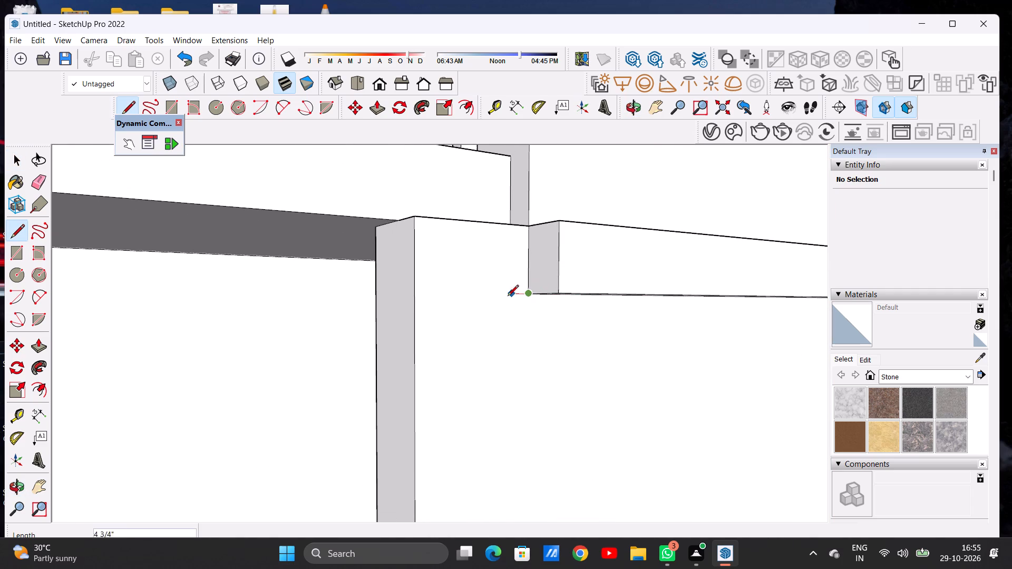
click(414, 297)
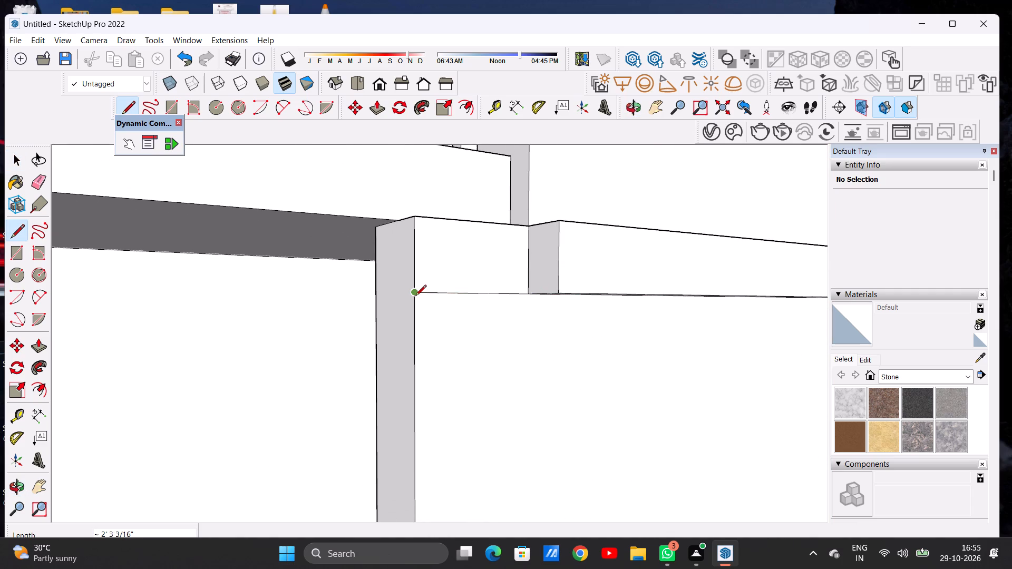
key(space)
Offset the outline of the larger lower front panel, beside the open compartment, inward about 4 3/4".
scroll(440, 308, down, 7)
scroll(488, 306, up, 1)
scroll(490, 307, down, 3)
scroll(492, 306, up, 1)
scroll(494, 305, down, 1)
scroll(497, 305, up, 1)
scroll(505, 319, down, 7)
middle_drag(568, 335, 468, 318)
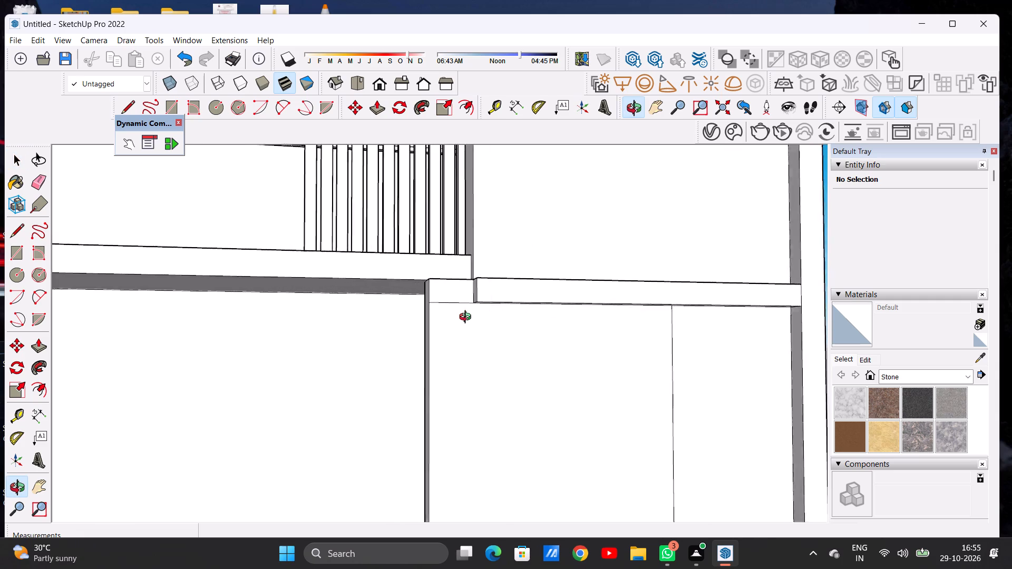
middle_drag(468, 318, 432, 323)
scroll(520, 335, down, 4)
scroll(536, 335, up, 1)
scroll(536, 338, down, 4)
scroll(537, 338, up, 1)
scroll(537, 338, down, 9)
scroll(550, 341, up, 6)
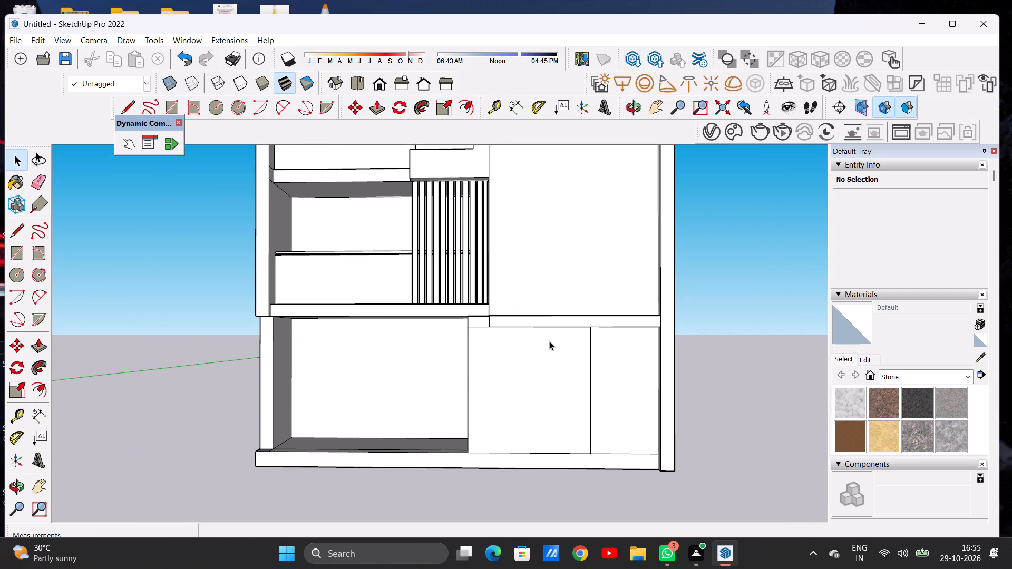
text(OF)
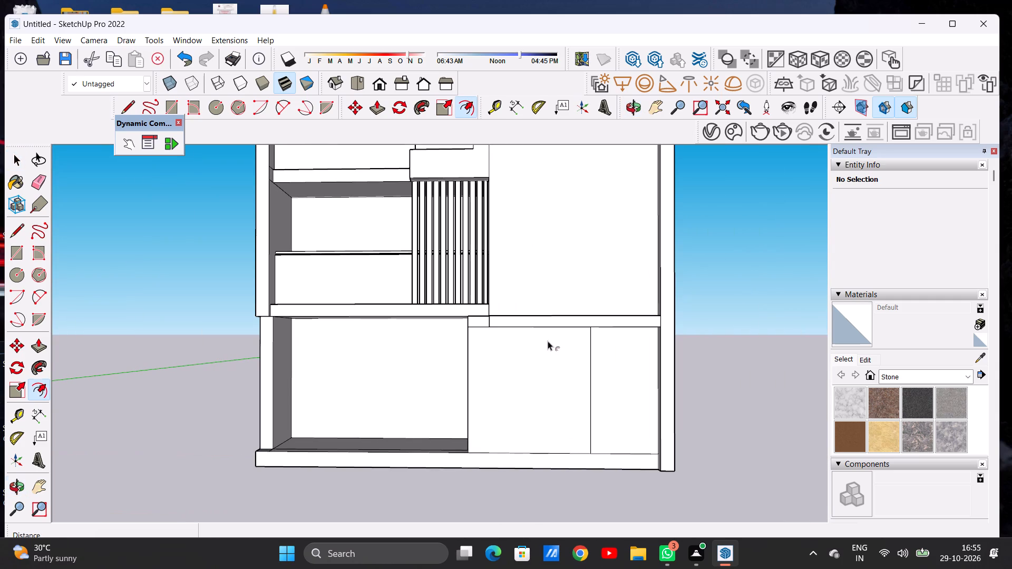
scroll(510, 366, up, 6)
click(503, 296)
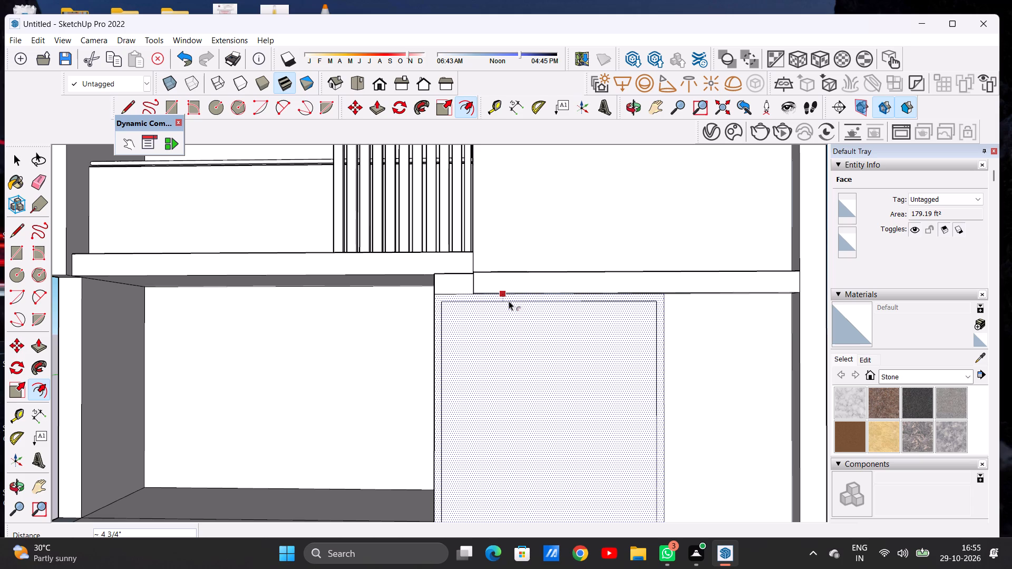
click(509, 301)
scroll(491, 305, down, 4)
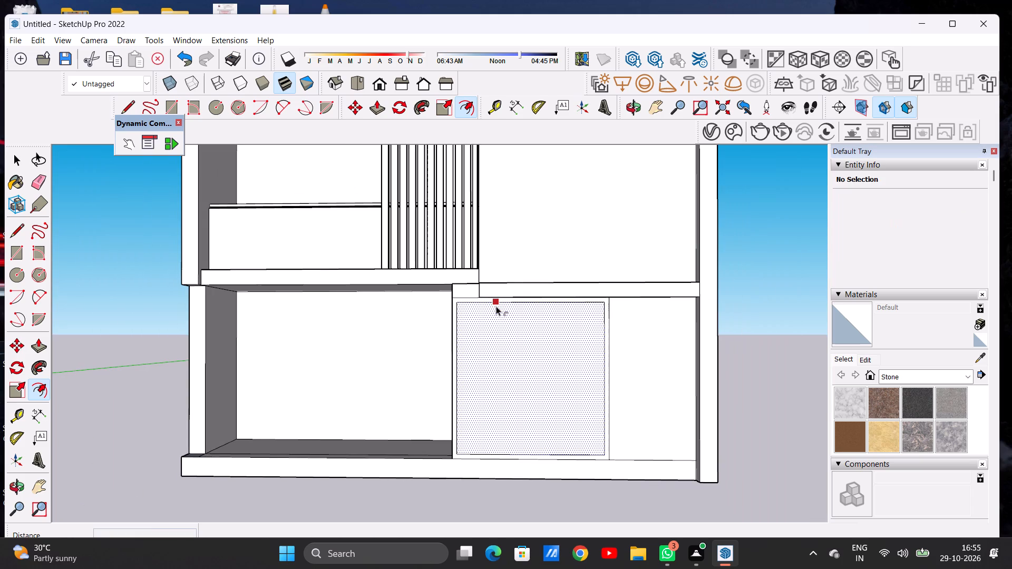
key(space)
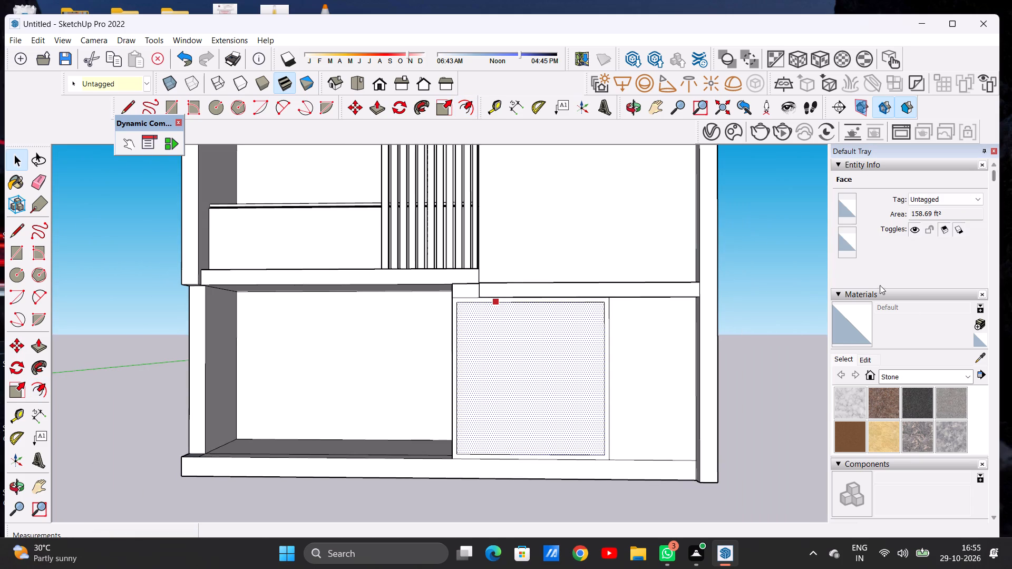
click(756, 325)
Examine the inset panel outline and the narrower plain panel between it and the raised frame.
scroll(586, 354, down, 10)
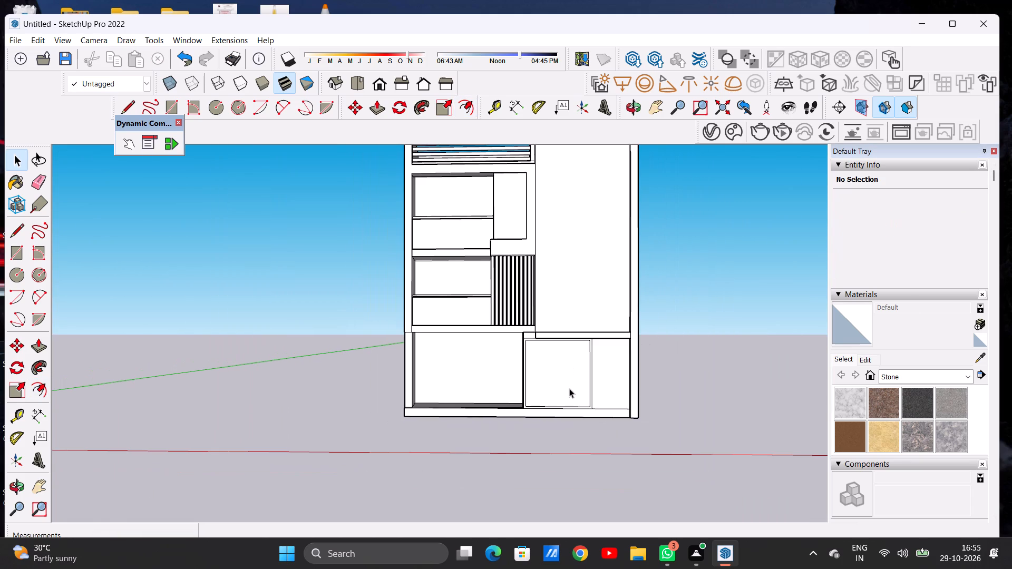
scroll(594, 384, up, 4)
scroll(659, 354, down, 2)
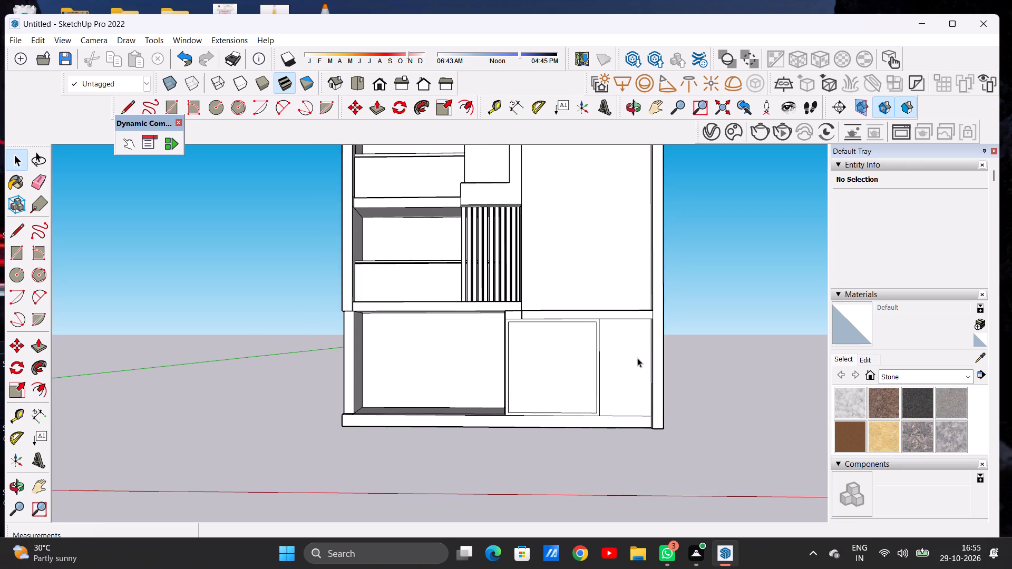
scroll(638, 358, up, 10)
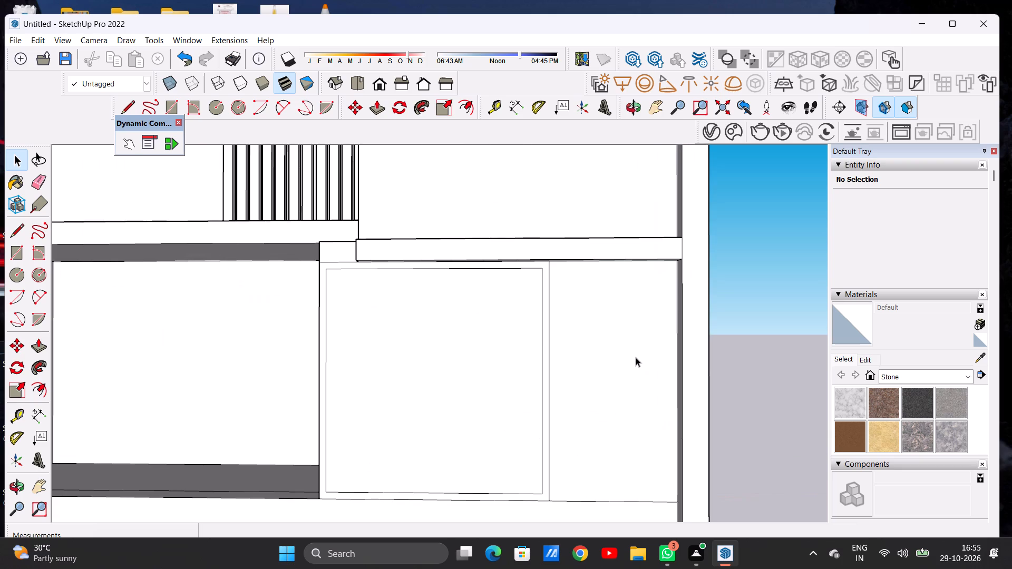
scroll(657, 349, down, 6)
scroll(665, 342, up, 4)
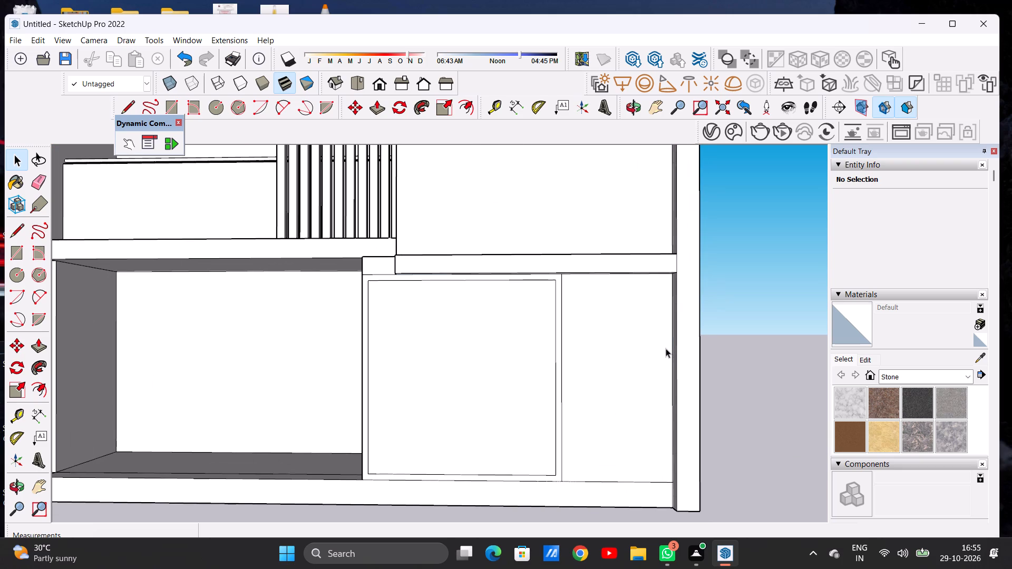
scroll(627, 350, down, 6)
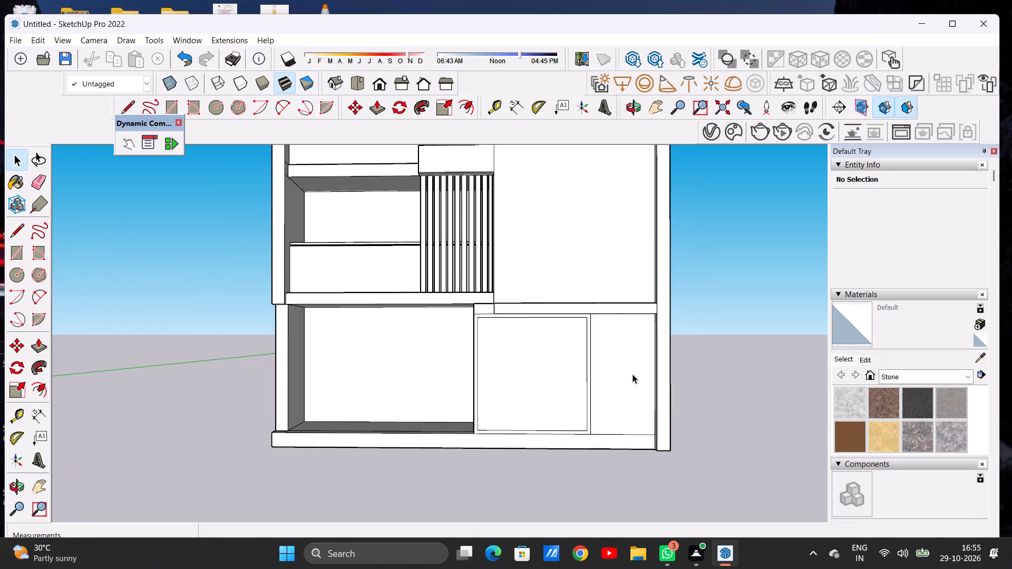
Examine the inset panel, the narrow plain panel beside the raised frame and the projecting strip above them from several angles.
middle_drag(628, 369, 674, 388)
scroll(638, 332, up, 12)
scroll(673, 331, down, 8)
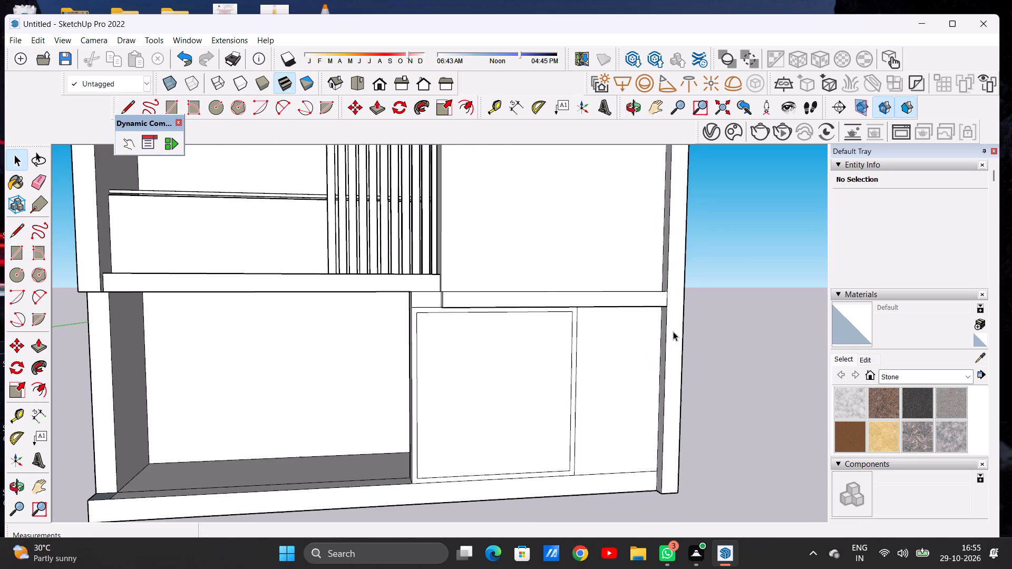
middle_drag(672, 360, 729, 368)
scroll(682, 405, up, 8)
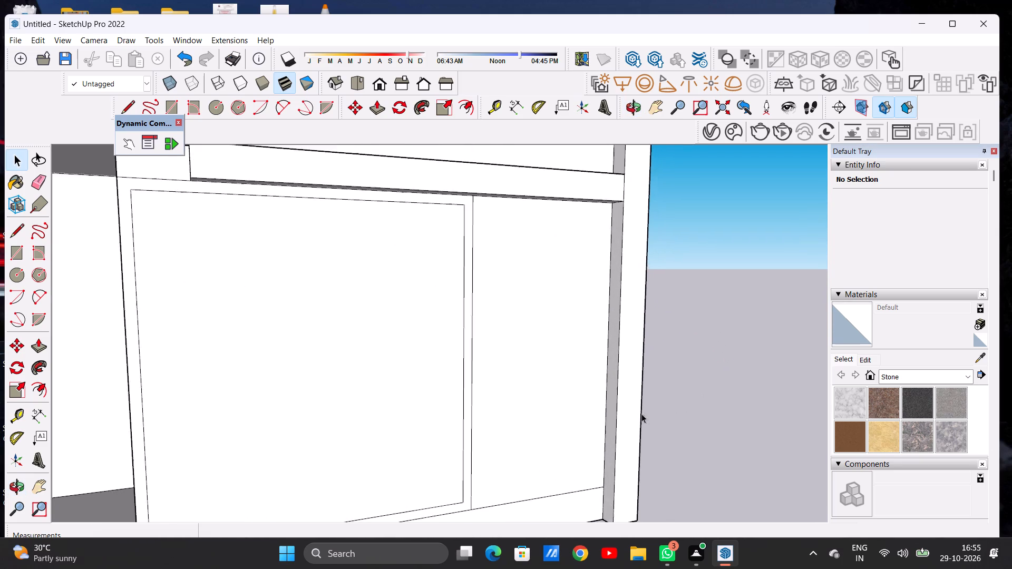
scroll(680, 393, down, 12)
middle_drag(684, 405, 607, 376)
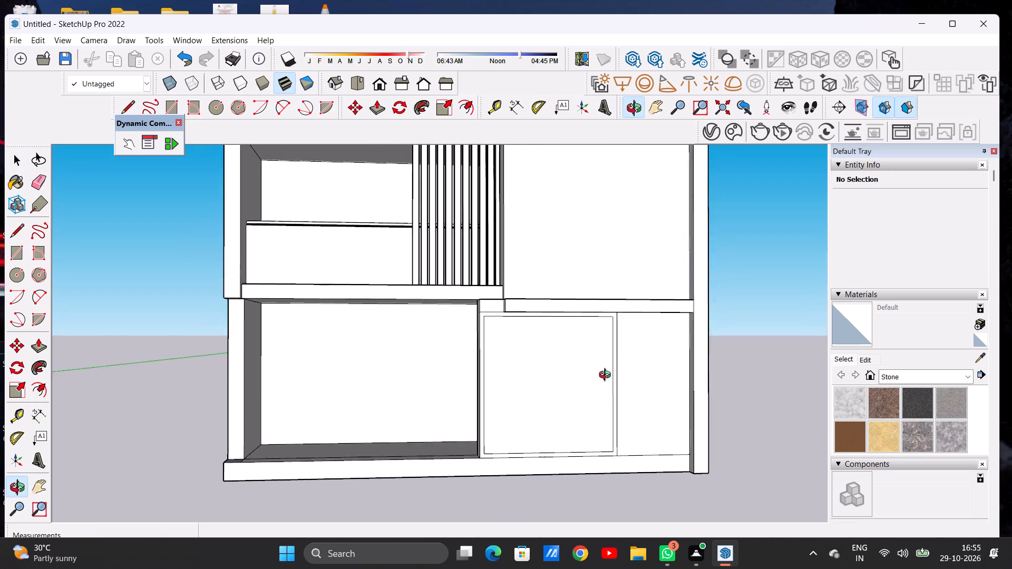
middle_drag(607, 376, 570, 398)
scroll(574, 404, down, 18)
scroll(589, 398, up, 2)
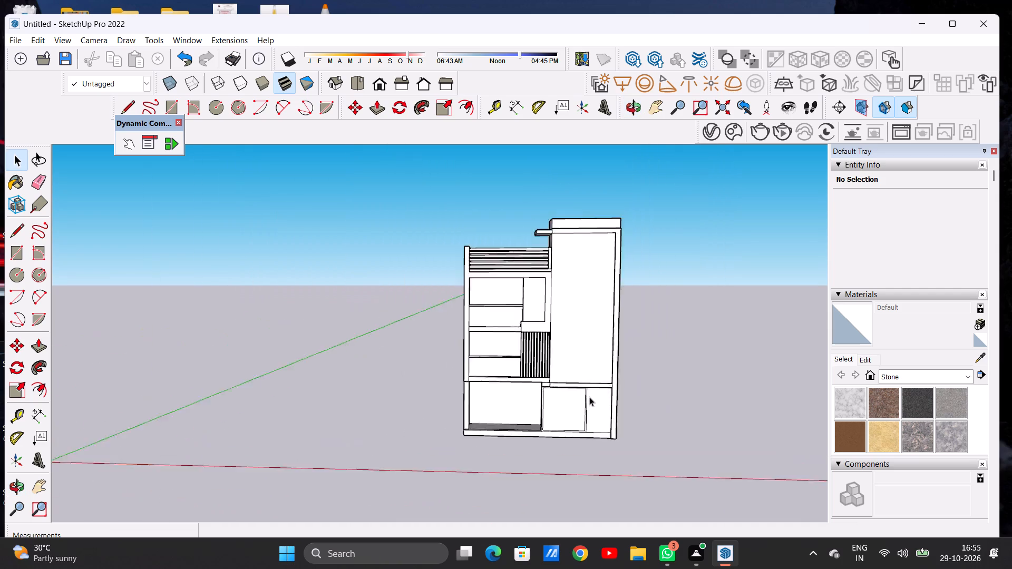
scroll(589, 397, up, 20)
scroll(589, 397, up, 5)
middle_drag(608, 353, 457, 367)
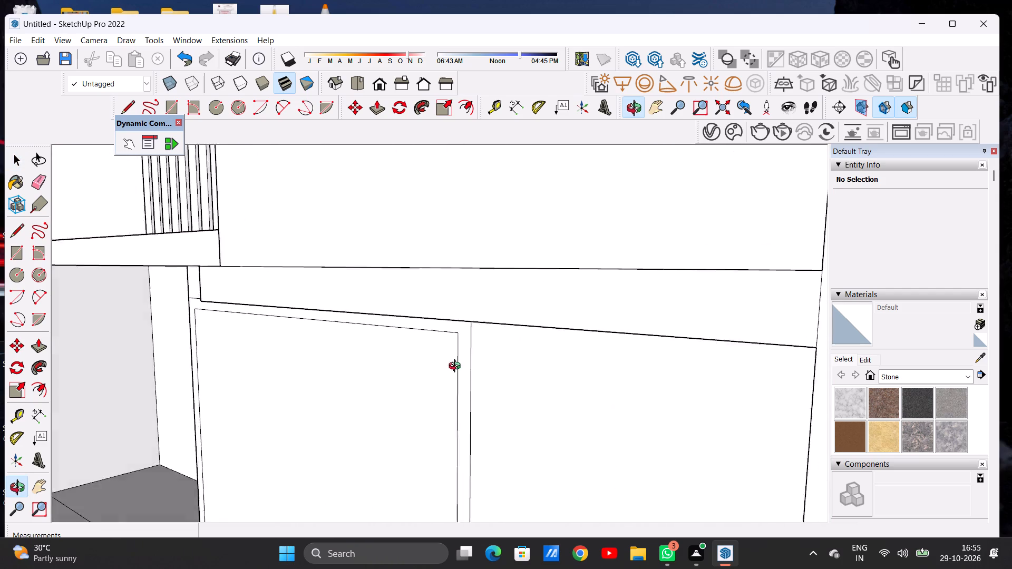
middle_drag(457, 367, 607, 211)
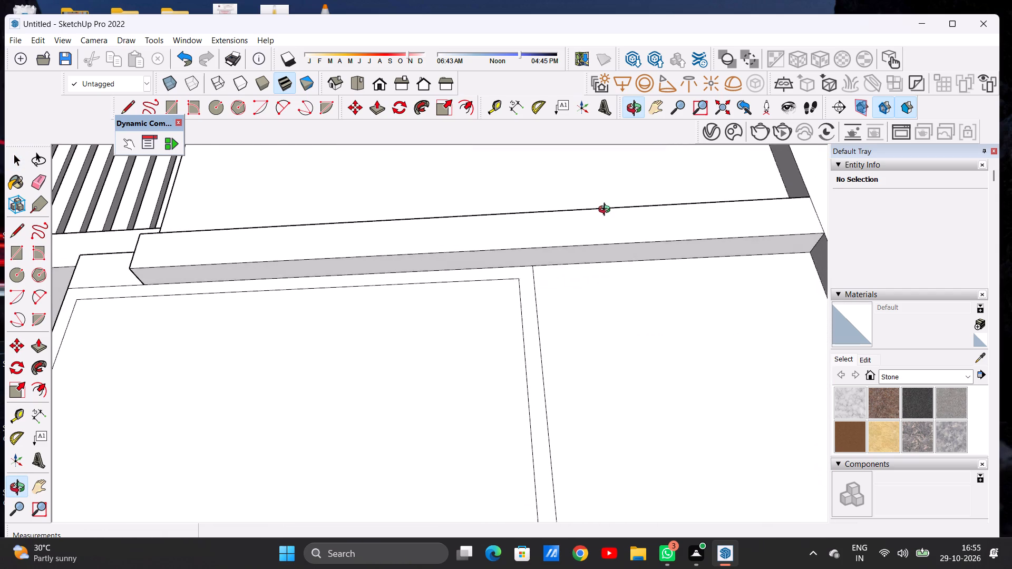
middle_drag(607, 211, 626, 264)
scroll(507, 341, down, 14)
scroll(580, 328, up, 2)
scroll(579, 328, down, 7)
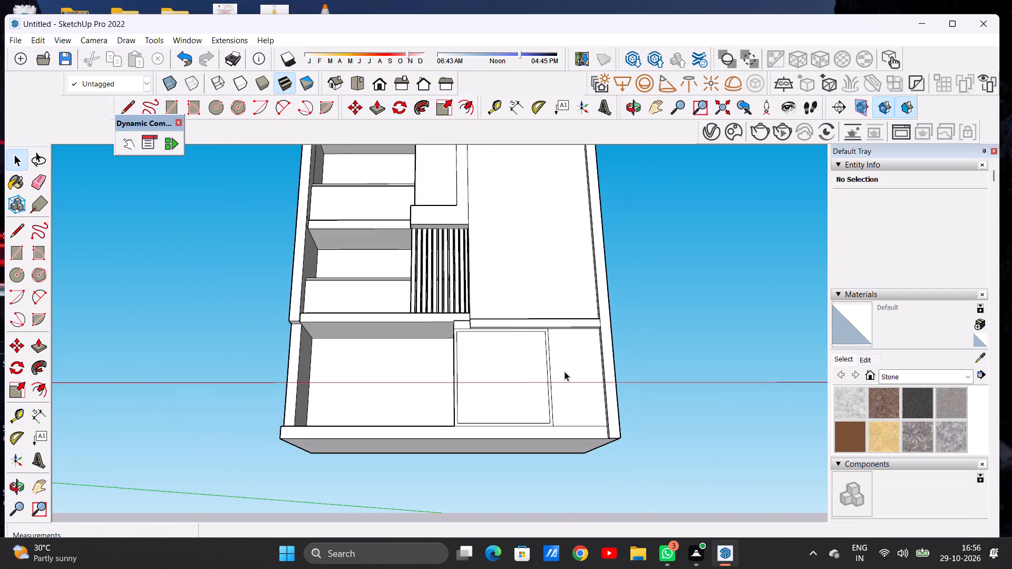
scroll(566, 375, down, 1)
scroll(566, 376, up, 4)
middle_drag(560, 346, 551, 431)
scroll(551, 431, up, 1)
scroll(551, 436, down, 1)
scroll(553, 437, up, 14)
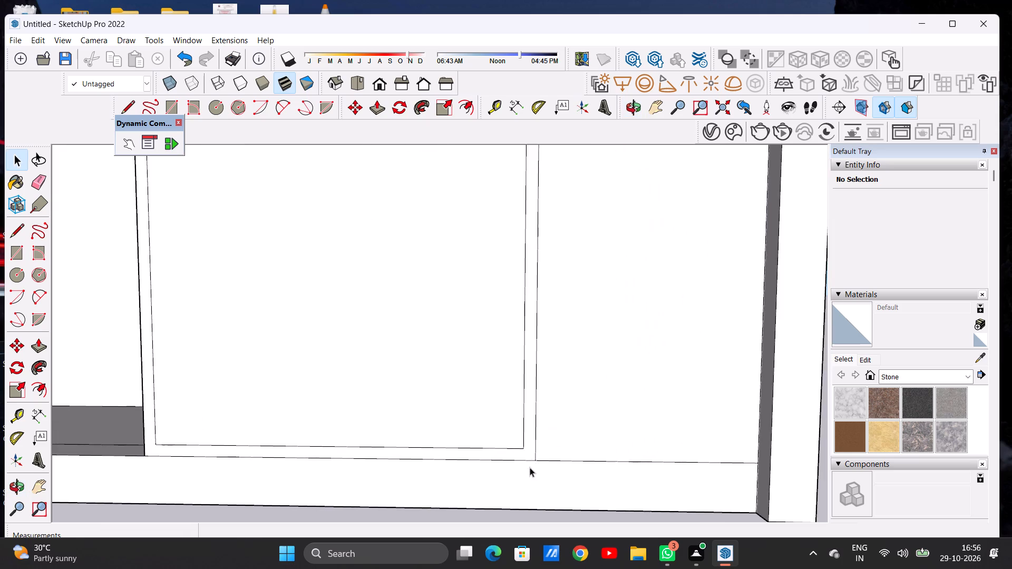
scroll(531, 468, up, 5)
scroll(579, 459, down, 17)
scroll(620, 303, up, 2)
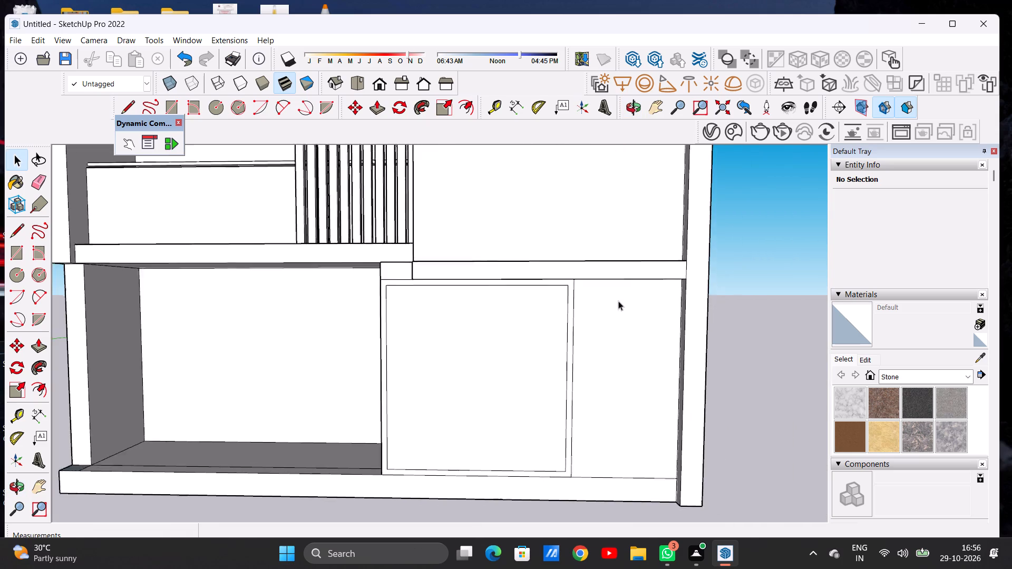
scroll(618, 301, up, 13)
middle_drag(595, 317, 598, 288)
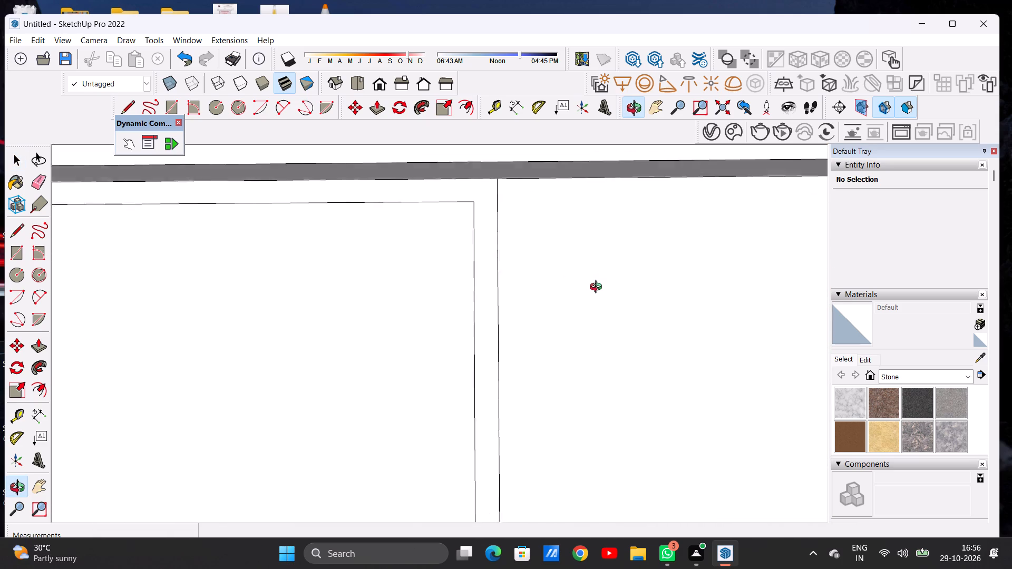
middle_drag(598, 288, 598, 290)
scroll(582, 346, down, 7)
scroll(592, 354, up, 1)
scroll(592, 354, down, 17)
middle_drag(617, 343, 616, 366)
scroll(617, 359, up, 5)
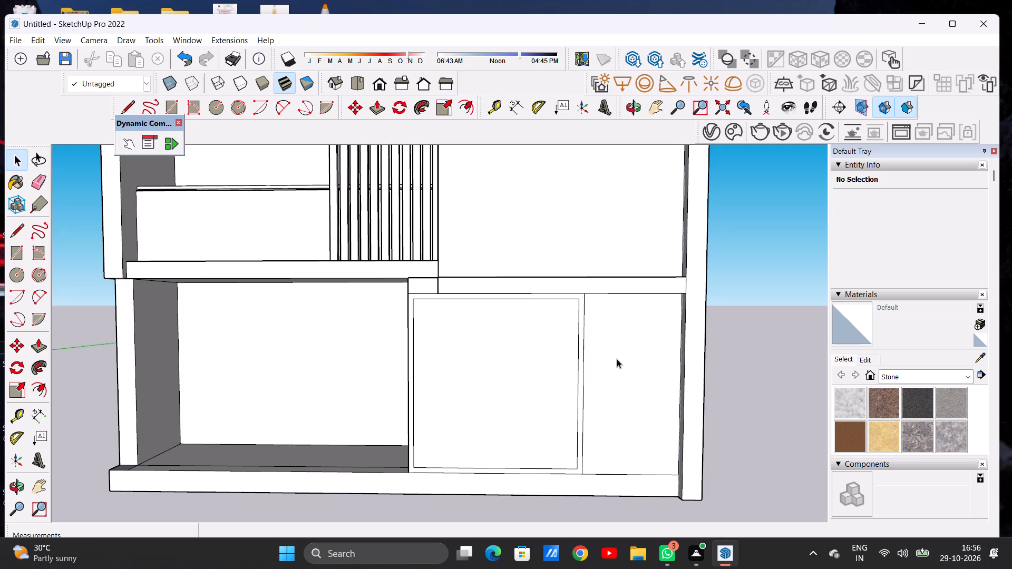
Draw a horizontal line about 7' 1" long across the narrow lower panel, just below the projecting strip, from the divider to the raised frame.
scroll(625, 340, up, 2)
key(l)
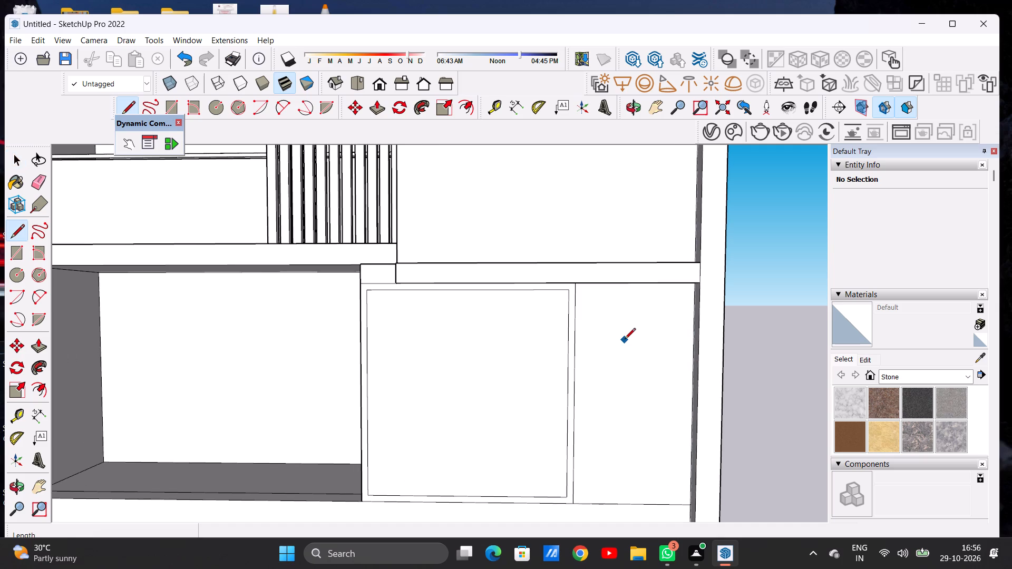
click(577, 309)
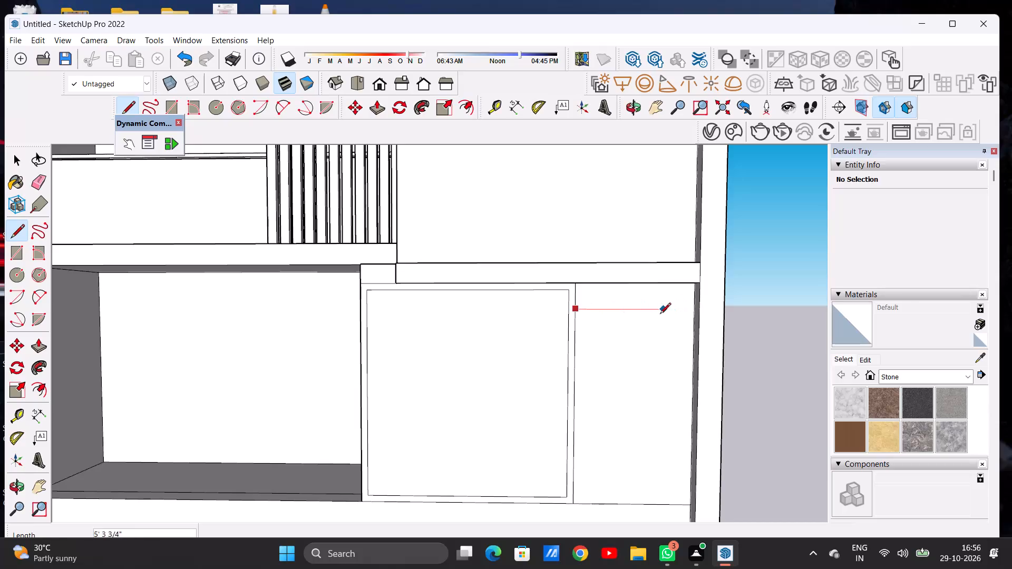
middle_drag(659, 317, 692, 314)
scroll(682, 306, up, 11)
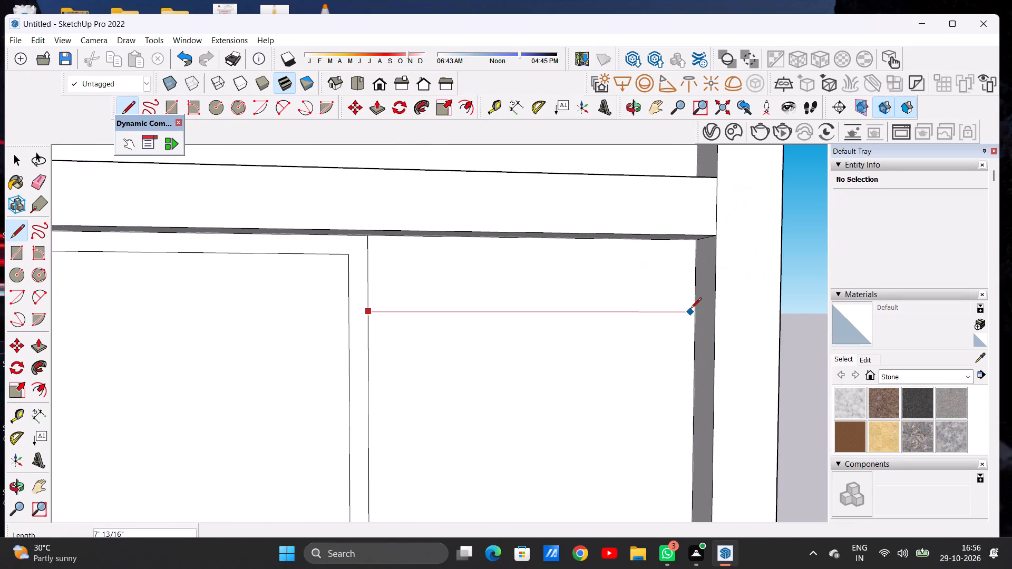
click(694, 309)
key(space)
Copy the narrow panel's top band 1' 11 3/16" straight down and repeat the copy as an array of 8.
scroll(668, 316, down, 11)
scroll(621, 337, up, 1)
scroll(619, 338, down, 2)
middle_drag(592, 366, 553, 375)
scroll(686, 313, up, 5)
double_click(633, 312)
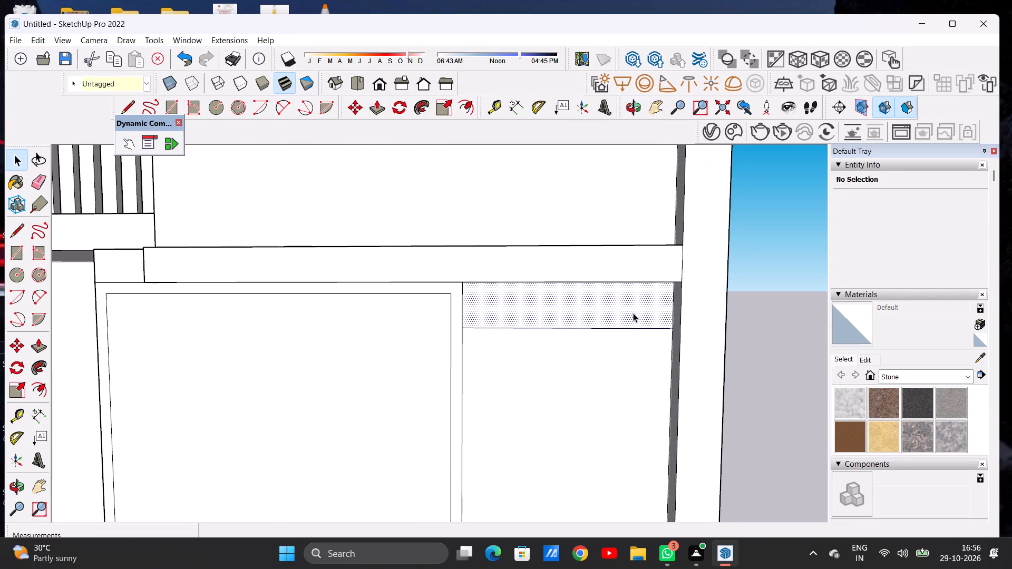
key(m)
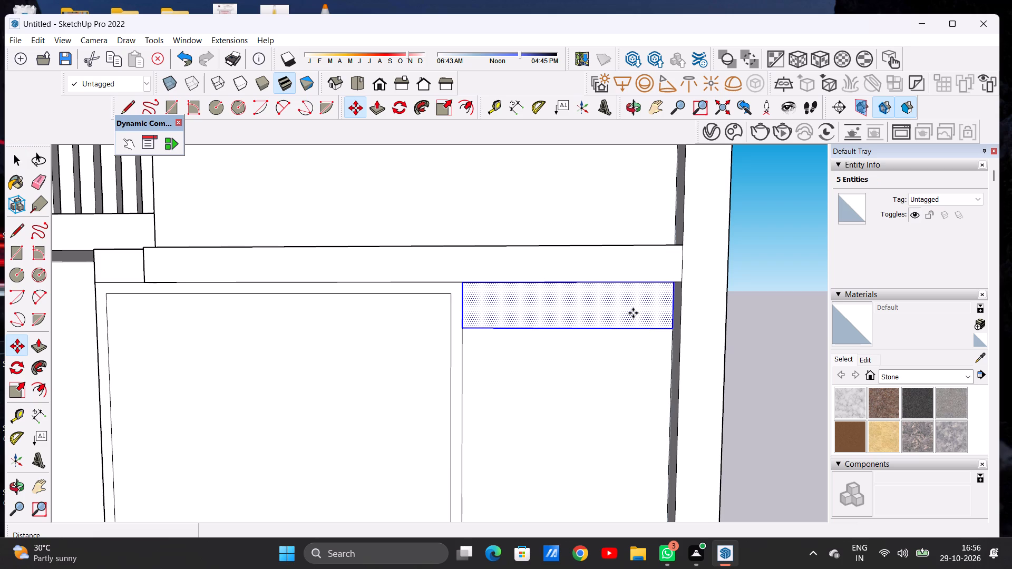
scroll(645, 315, down, 4)
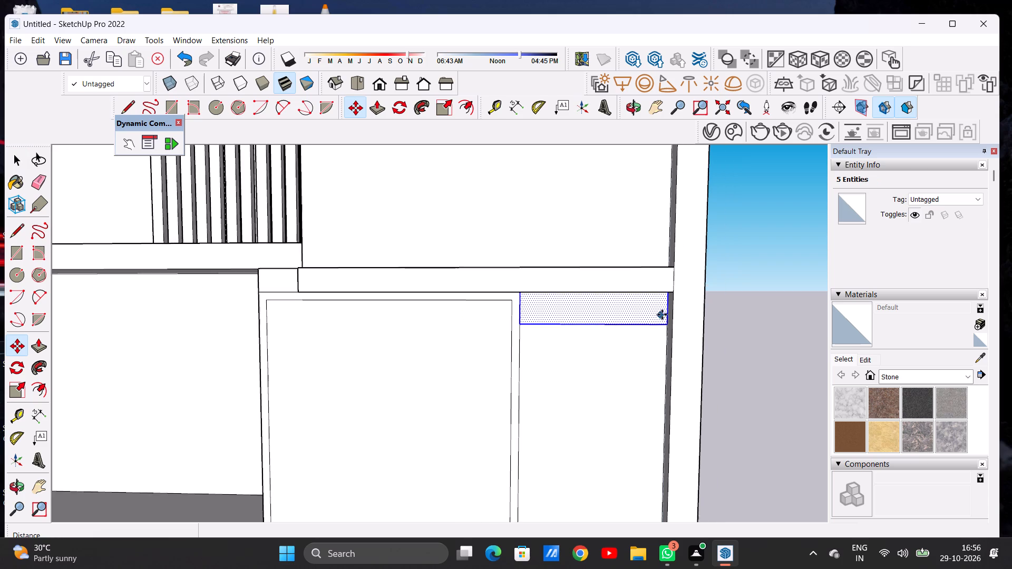
scroll(662, 338, up, 1)
scroll(662, 337, down, 1)
scroll(662, 337, up, 7)
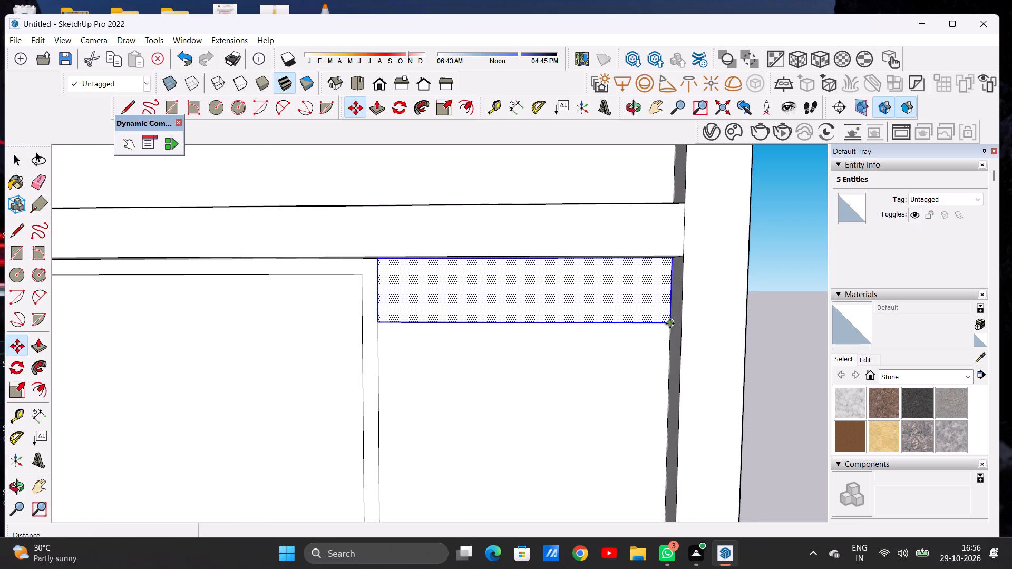
click(670, 323)
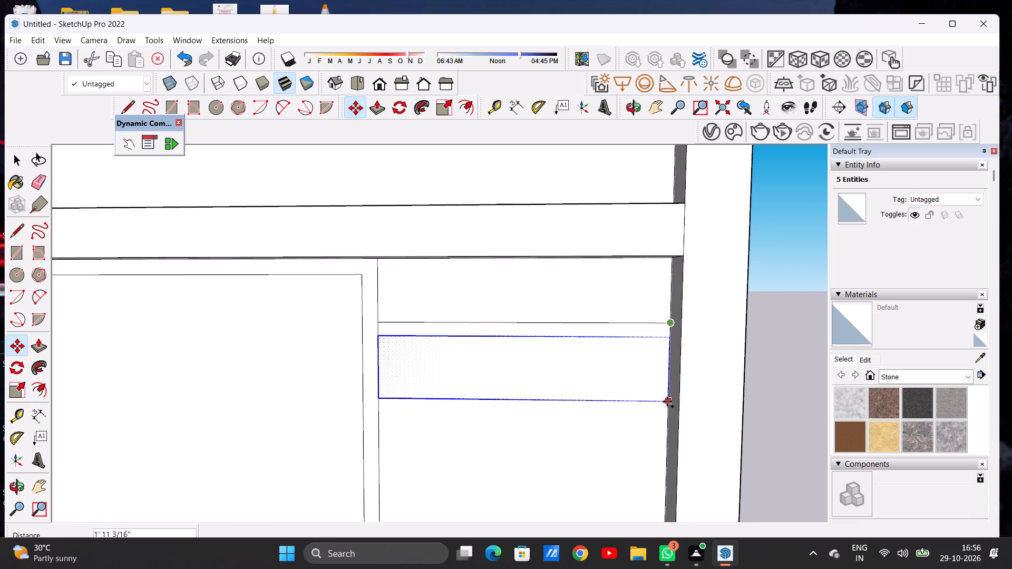
click(667, 401)
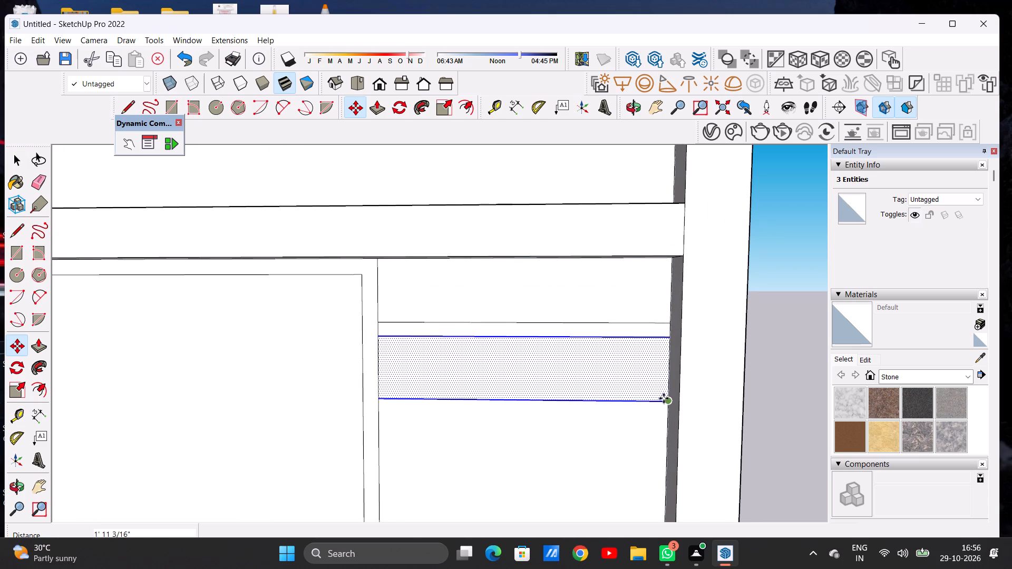
key(shift+asterisk)
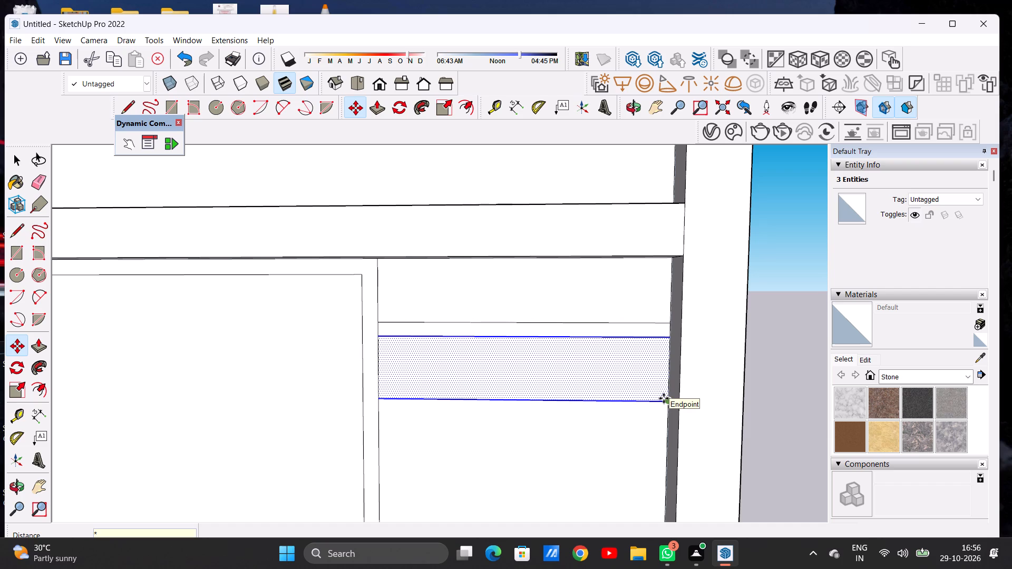
key(8)
key(Return)
key(space)
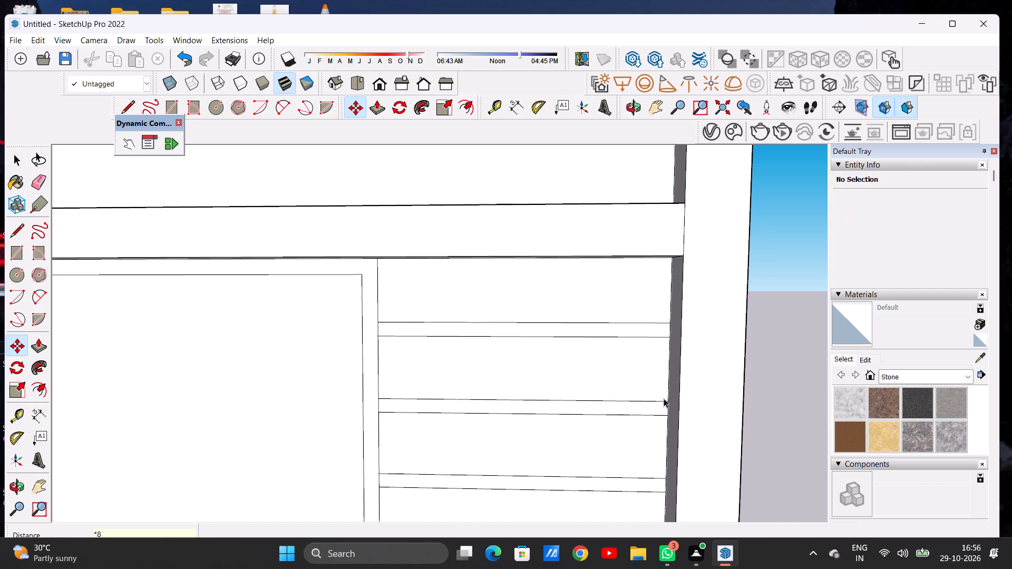
Delete the surplus band copy, with its edges, hanging below the cabinet's base.
scroll(634, 356, down, 13)
scroll(626, 352, up, 1)
scroll(626, 351, down, 9)
scroll(621, 458, up, 7)
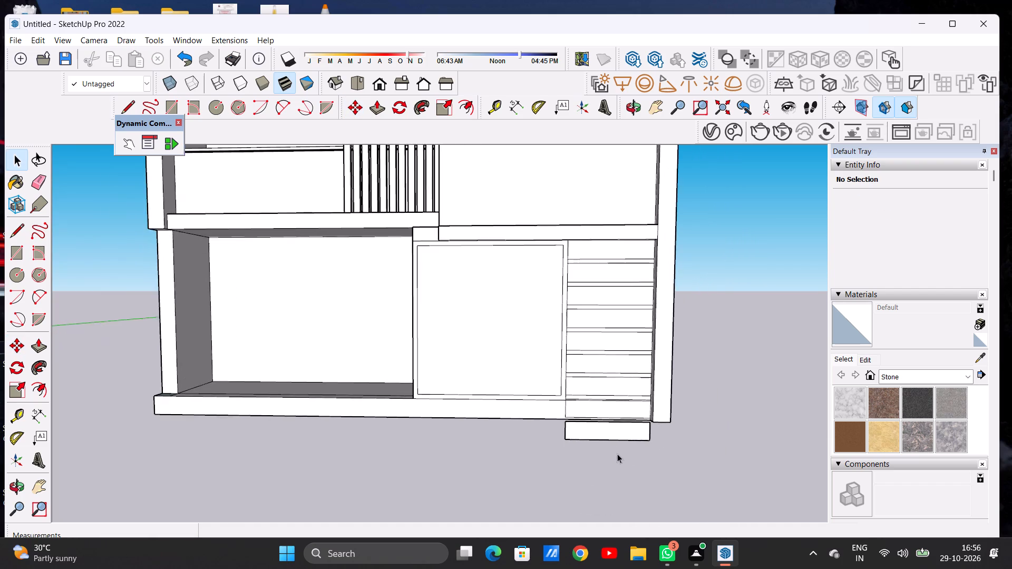
scroll(617, 454, up, 17)
double_click(609, 423)
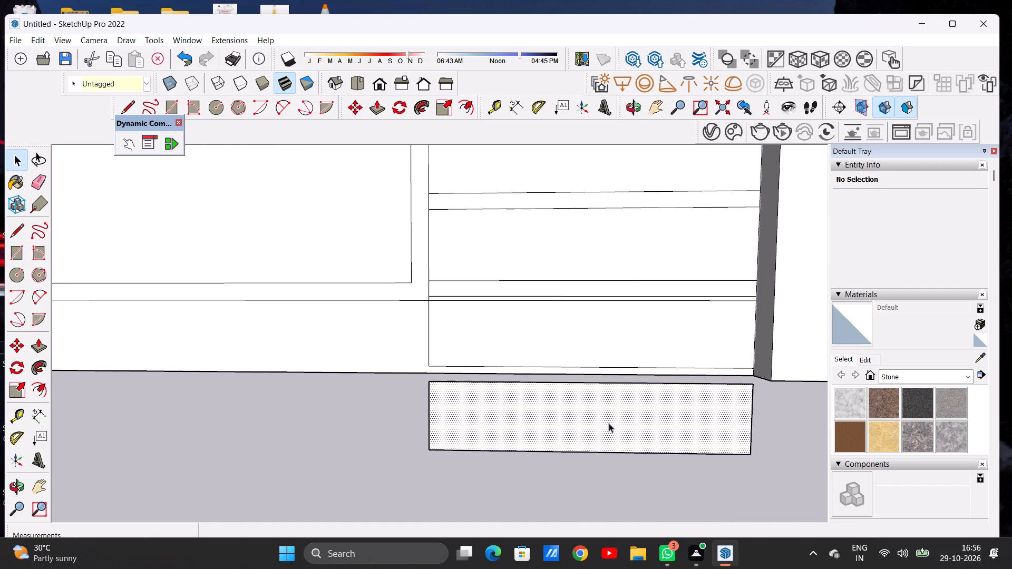
key(Delete)
Examine the banded narrow panel, the whole cabinet front and the upper compartments below the railing from several angles.
scroll(615, 418, down, 11)
middle_drag(597, 416, 604, 414)
scroll(614, 423, down, 15)
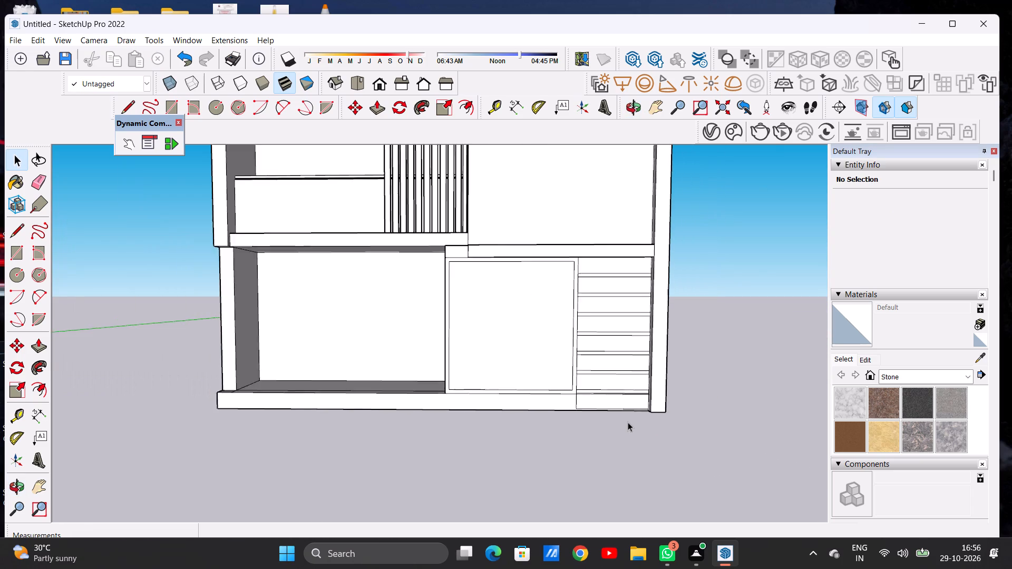
scroll(628, 422, down, 2)
scroll(615, 327, up, 5)
scroll(615, 327, down, 1)
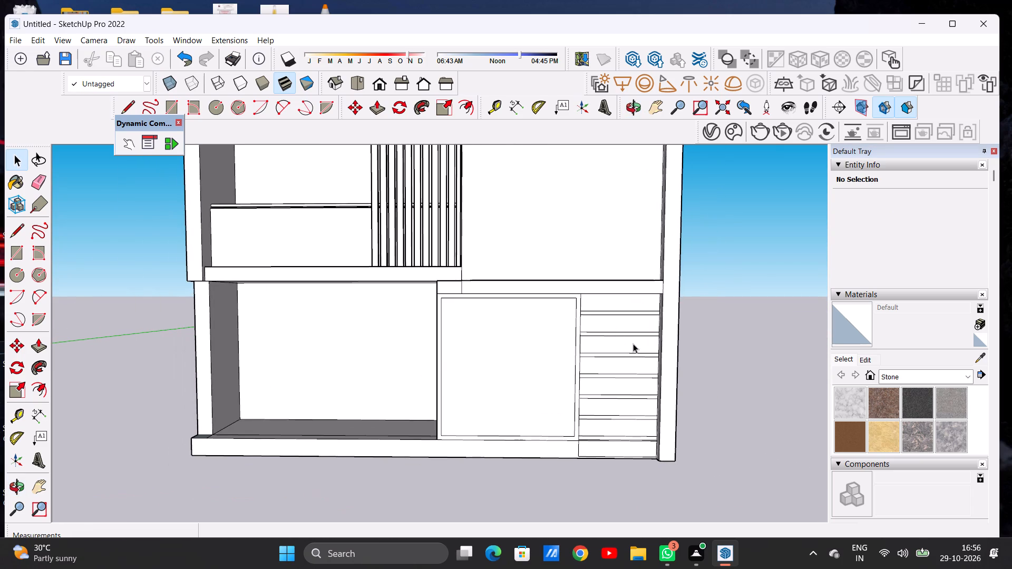
scroll(633, 346, down, 3)
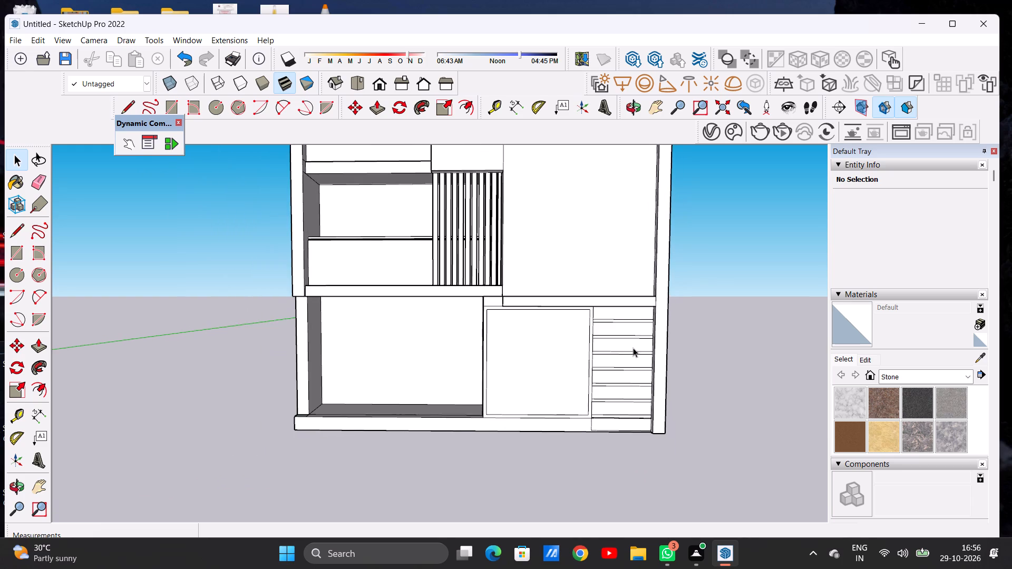
middle_drag(634, 350, 634, 311)
scroll(644, 308, up, 7)
middle_drag(621, 322, 580, 381)
scroll(580, 381, up, 1)
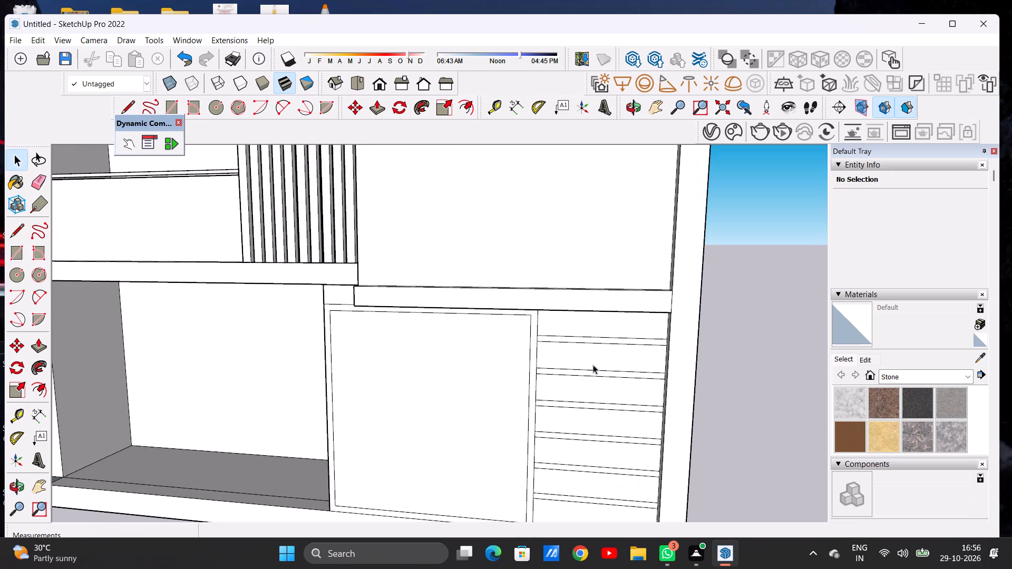
scroll(607, 342, down, 14)
middle_drag(559, 369, 581, 357)
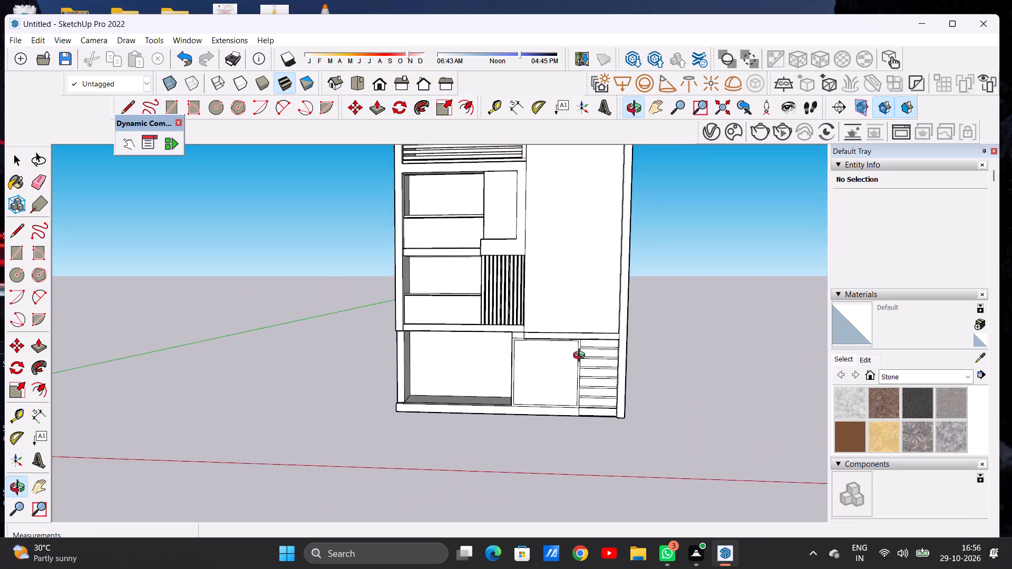
middle_drag(581, 357, 589, 351)
scroll(608, 349, up, 14)
middle_drag(590, 363, 620, 359)
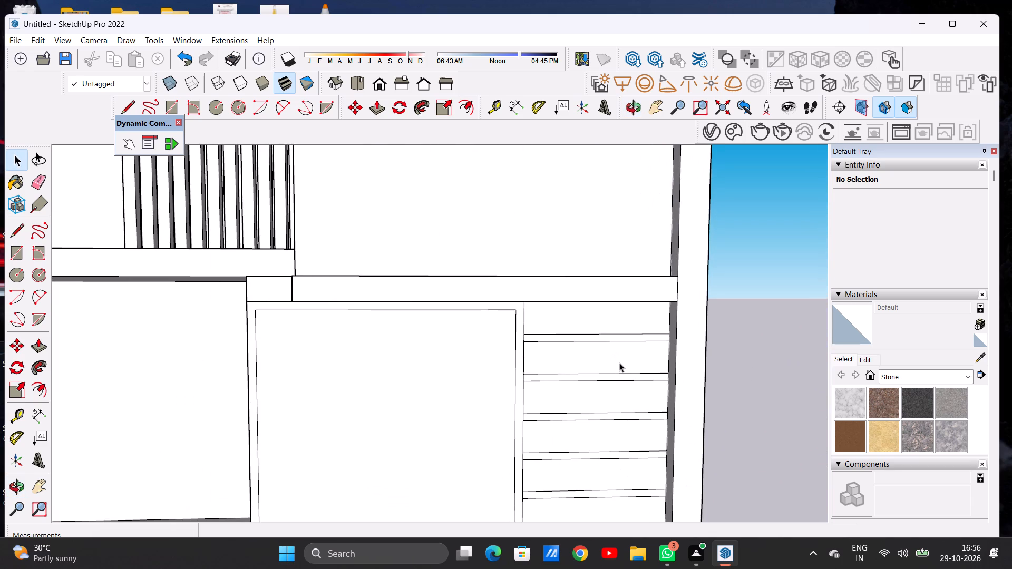
scroll(596, 389, down, 15)
middle_drag(624, 379, 408, 356)
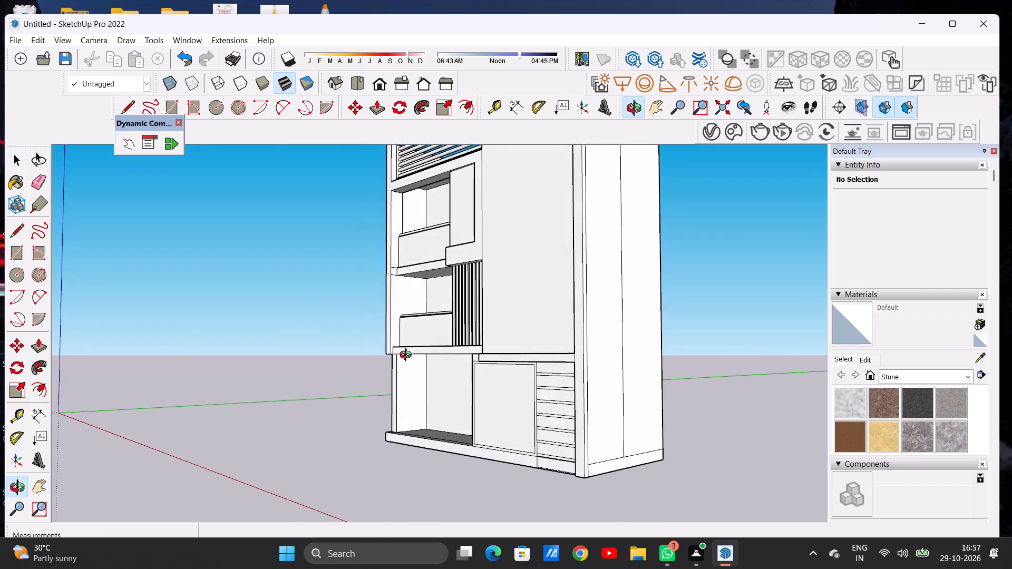
middle_drag(408, 356, 589, 355)
scroll(588, 364, up, 8)
middle_drag(562, 372, 713, 386)
scroll(584, 369, up, 6)
scroll(580, 366, down, 1)
scroll(570, 364, up, 3)
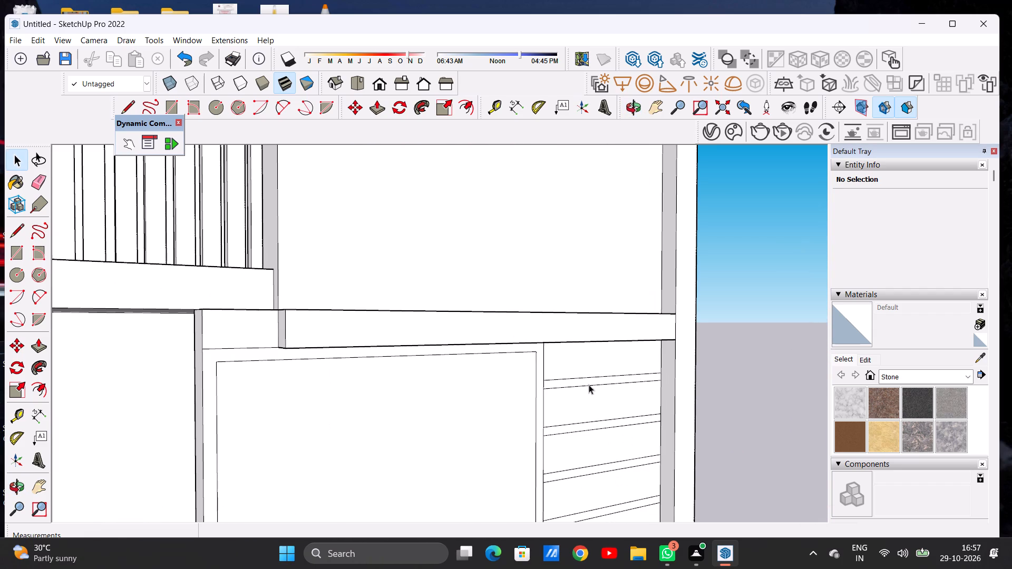
key(space)
scroll(599, 387, down, 16)
middle_drag(586, 400, 447, 405)
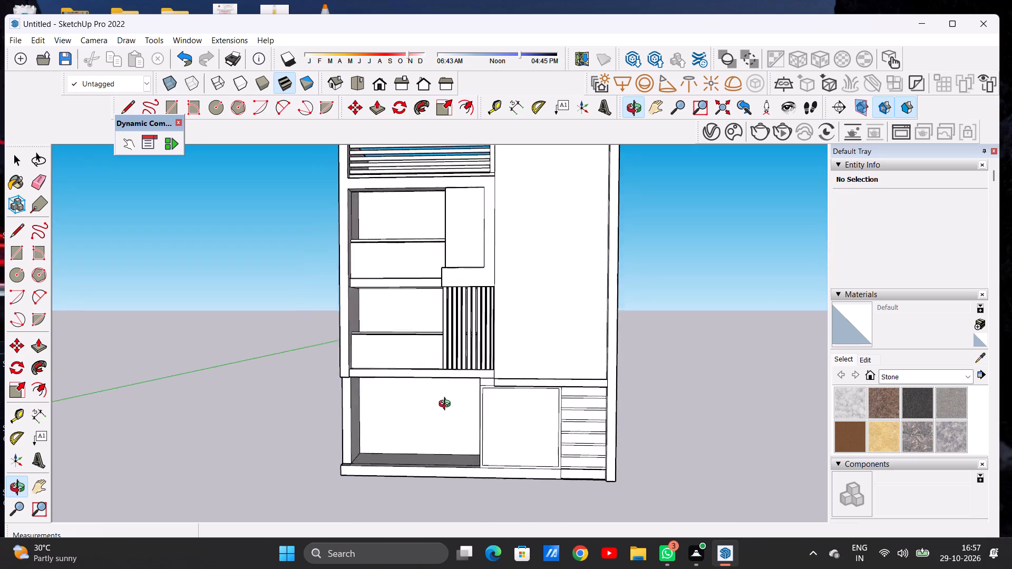
middle_drag(447, 405, 464, 399)
scroll(449, 417, down, 14)
scroll(460, 376, up, 9)
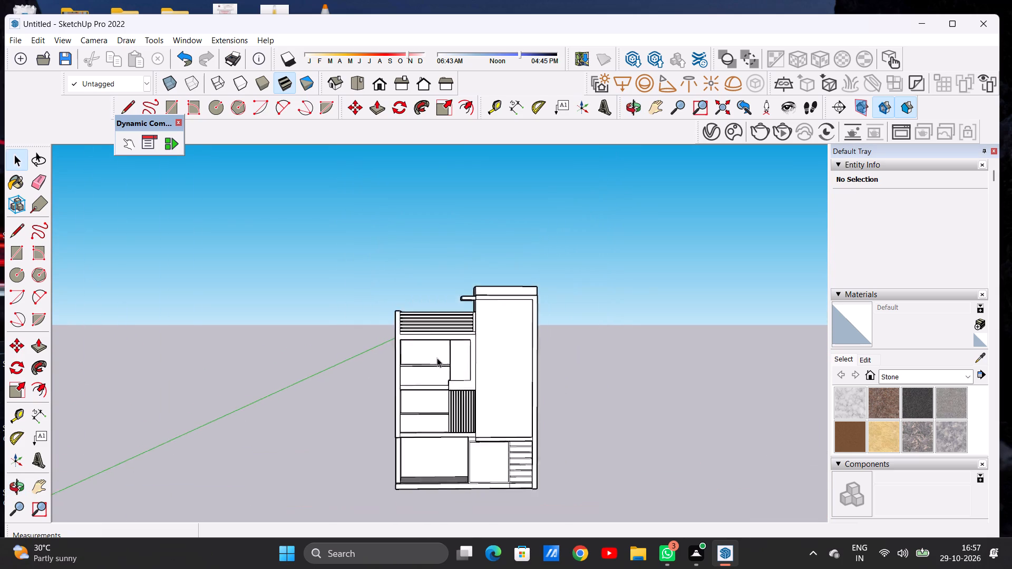
scroll(437, 358, up, 11)
middle_drag(420, 369, 283, 450)
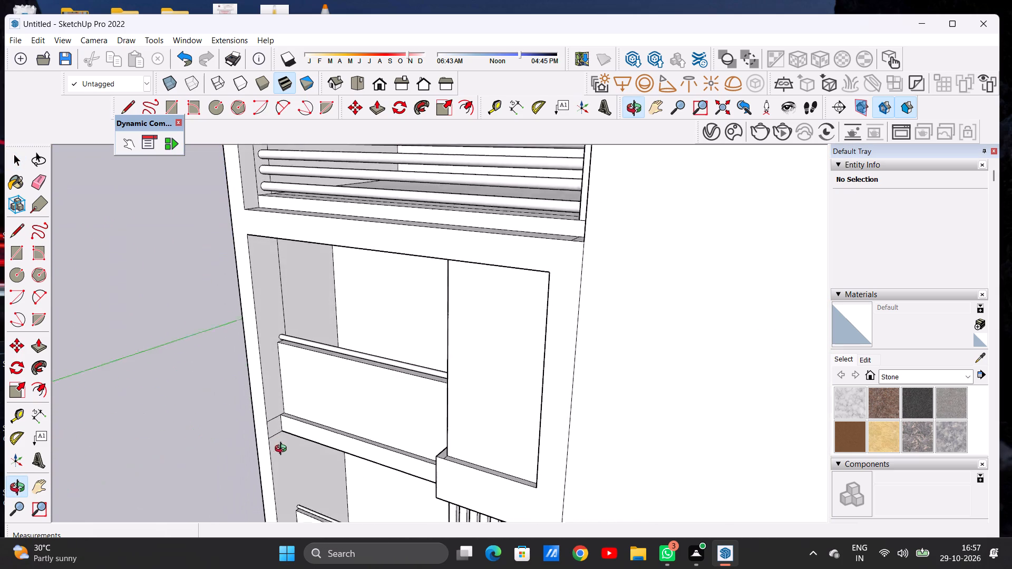
Erase the two stray edges on the inner side wall at the end of the middle shelf's front band.
middle_drag(283, 450, 305, 386)
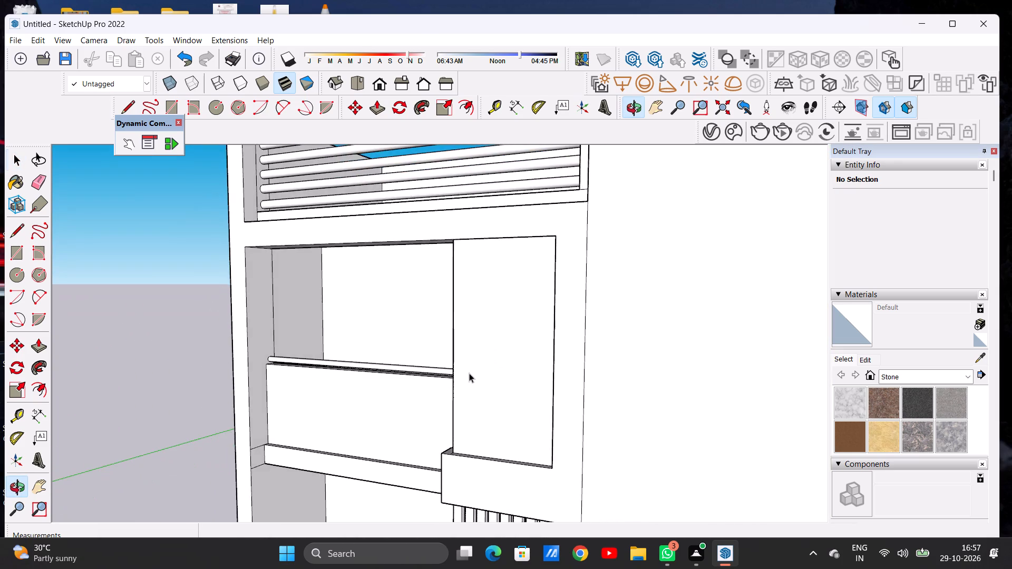
scroll(471, 373, down, 8)
scroll(334, 445, up, 12)
middle_drag(397, 382, 336, 382)
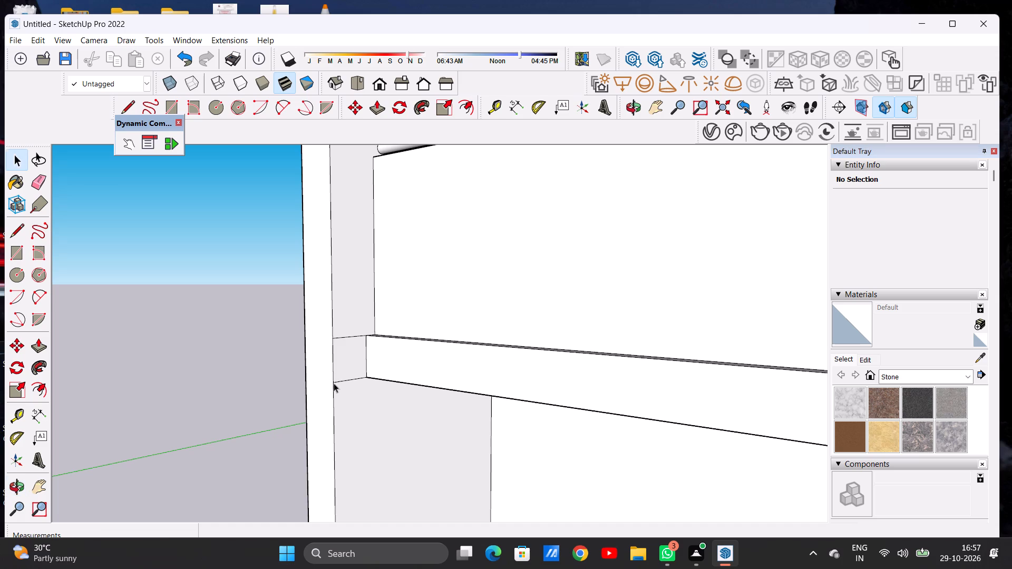
key(e)
drag(350, 335, 351, 341)
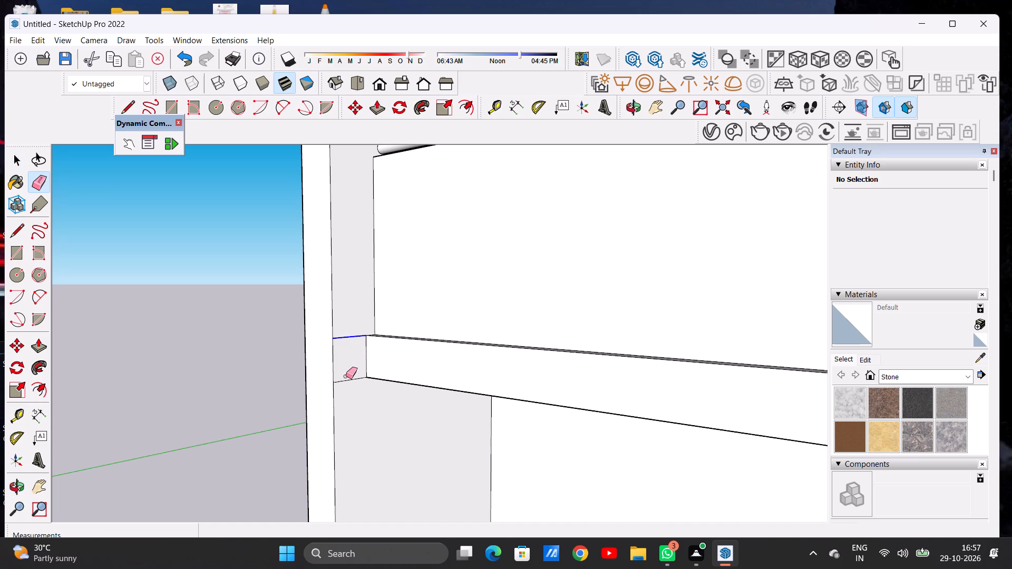
drag(345, 377, 347, 382)
key(space)
Examine the open compartments, the vertical slats and the whole cabinet from the front and both sides.
scroll(370, 361, down, 3)
scroll(372, 361, up, 1)
scroll(372, 361, down, 7)
scroll(387, 365, up, 1)
scroll(387, 365, down, 5)
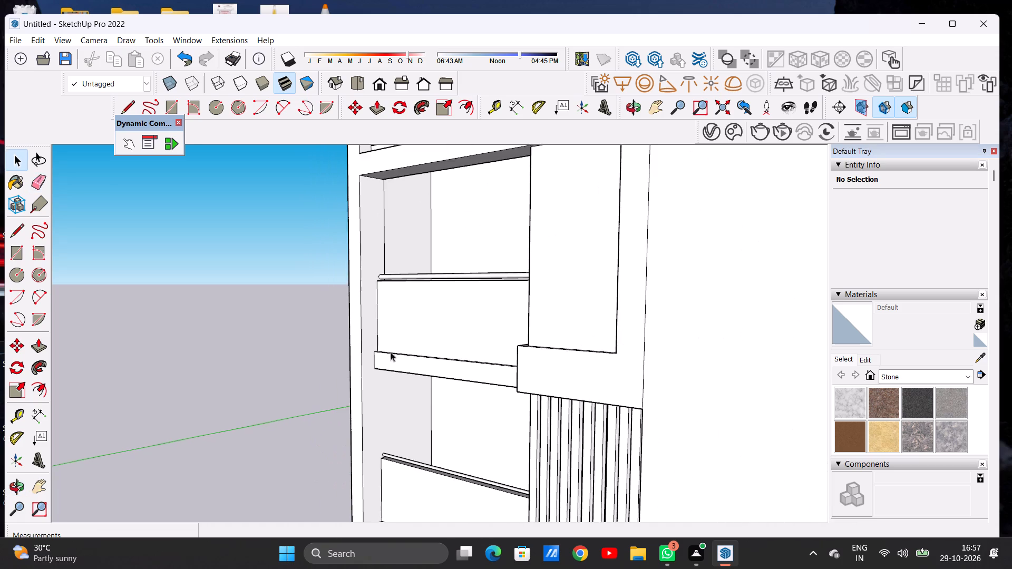
scroll(419, 331, down, 5)
scroll(420, 333, up, 1)
scroll(420, 334, down, 1)
middle_drag(403, 360, 554, 360)
scroll(550, 371, down, 7)
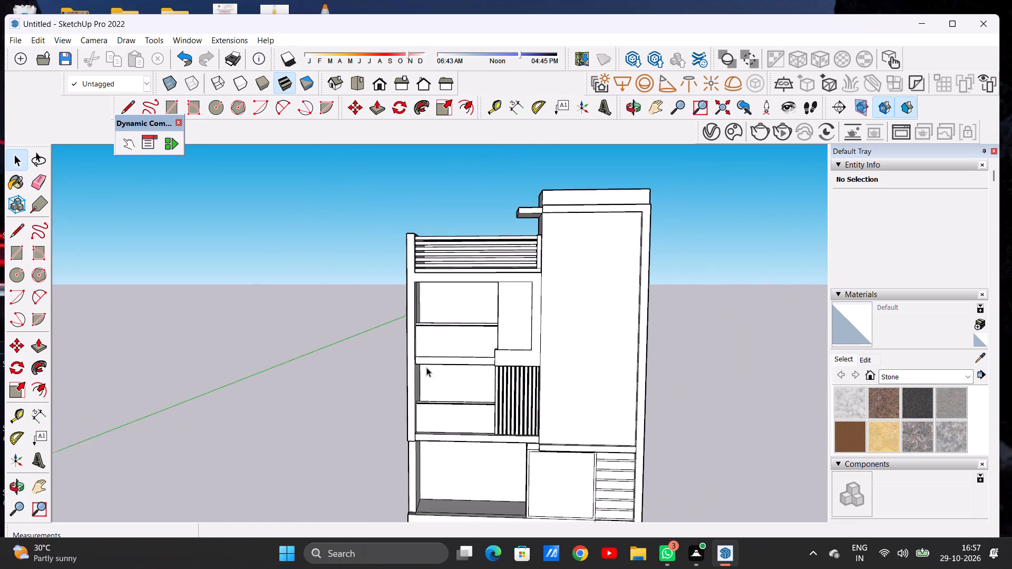
middle_drag(443, 369, 562, 359)
scroll(487, 347, up, 10)
middle_drag(504, 377, 274, 393)
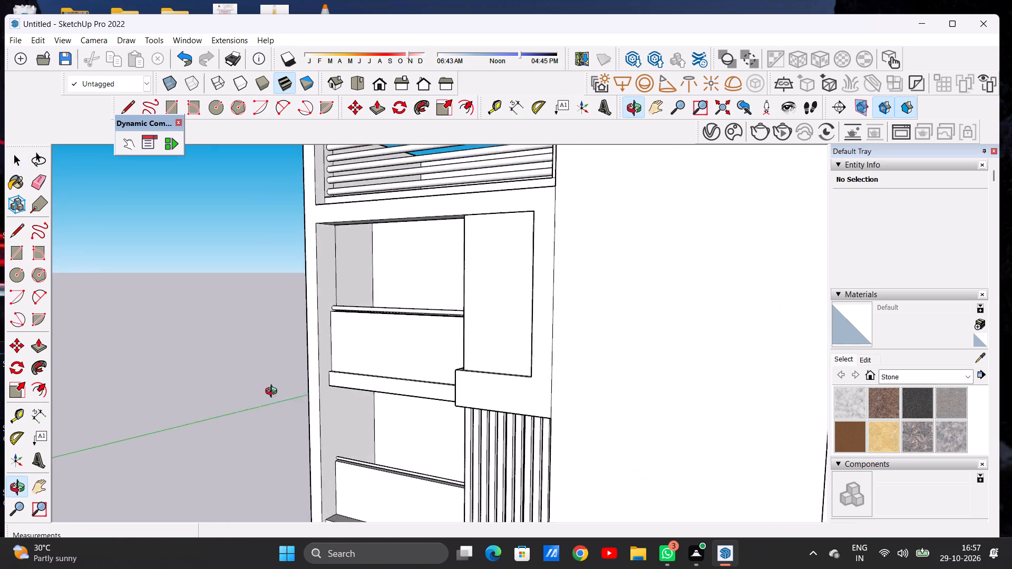
middle_drag(274, 393, 388, 366)
scroll(389, 327, down, 2)
scroll(391, 327, up, 1)
scroll(392, 327, down, 12)
middle_drag(405, 341, 582, 349)
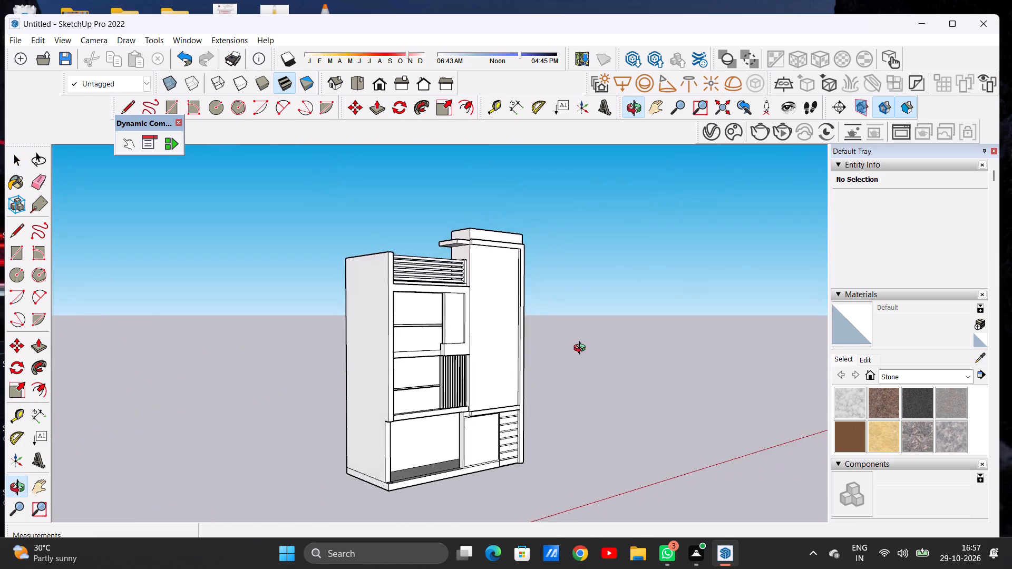
middle_drag(582, 349, 134, 373)
scroll(364, 397, up, 9)
scroll(462, 395, up, 4)
scroll(463, 395, down, 2)
scroll(463, 395, up, 3)
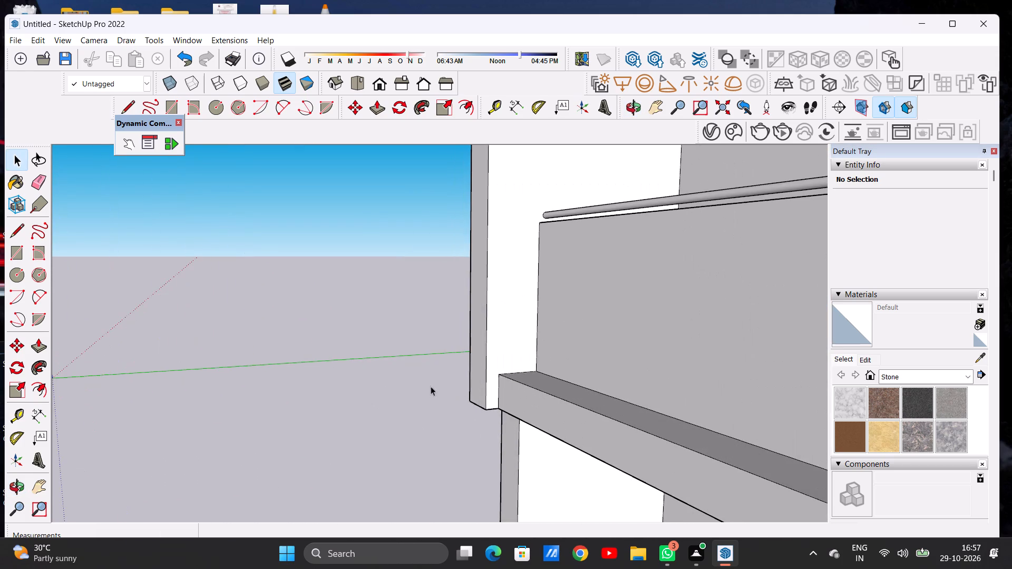
middle_drag(419, 384, 556, 369)
scroll(396, 376, down, 1)
scroll(396, 376, up, 1)
scroll(395, 376, down, 4)
scroll(359, 386, up, 1)
scroll(359, 386, down, 15)
scroll(442, 381, up, 1)
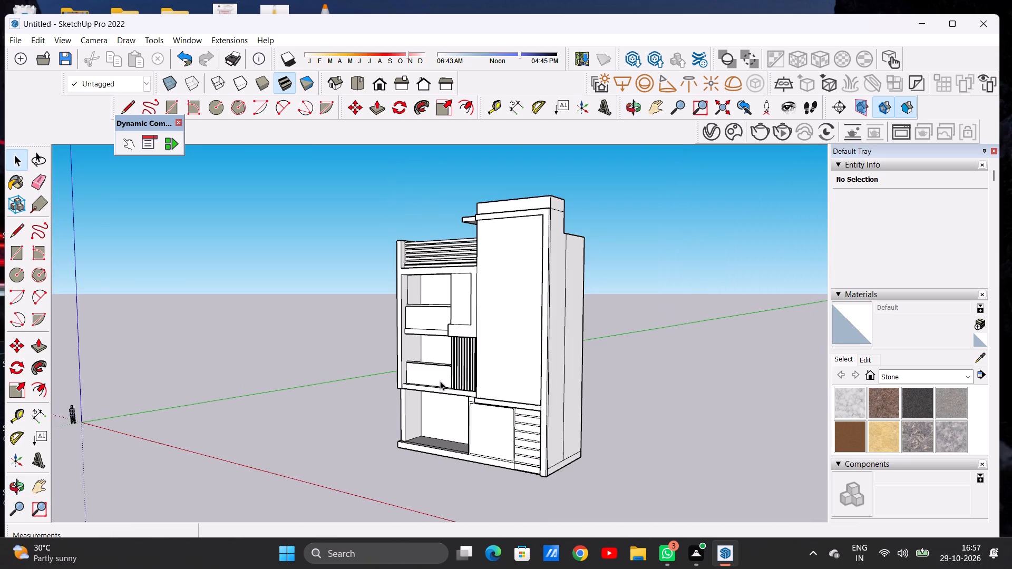
middle_drag(431, 381, 562, 361)
scroll(442, 371, up, 9)
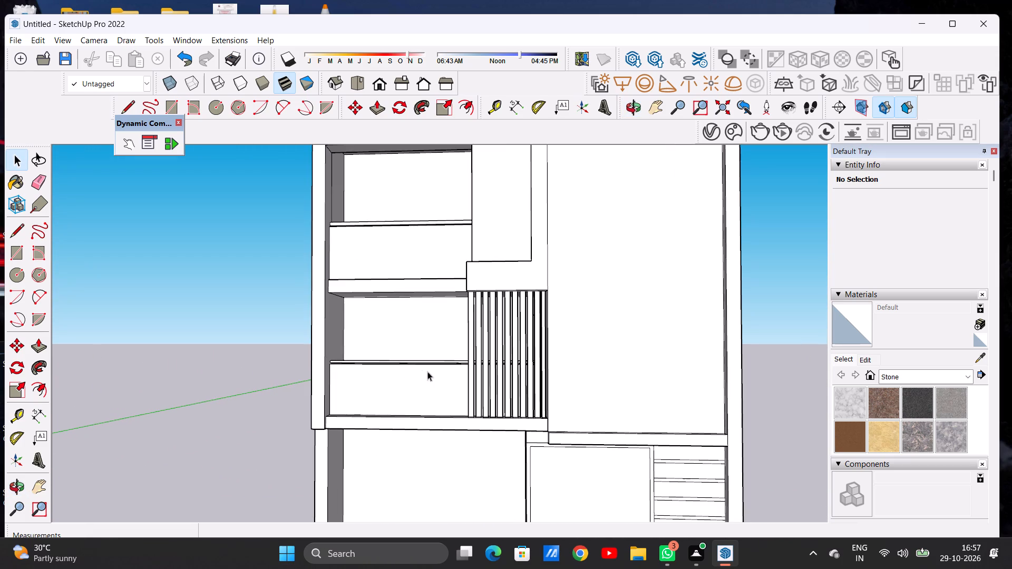
middle_drag(471, 377, 651, 390)
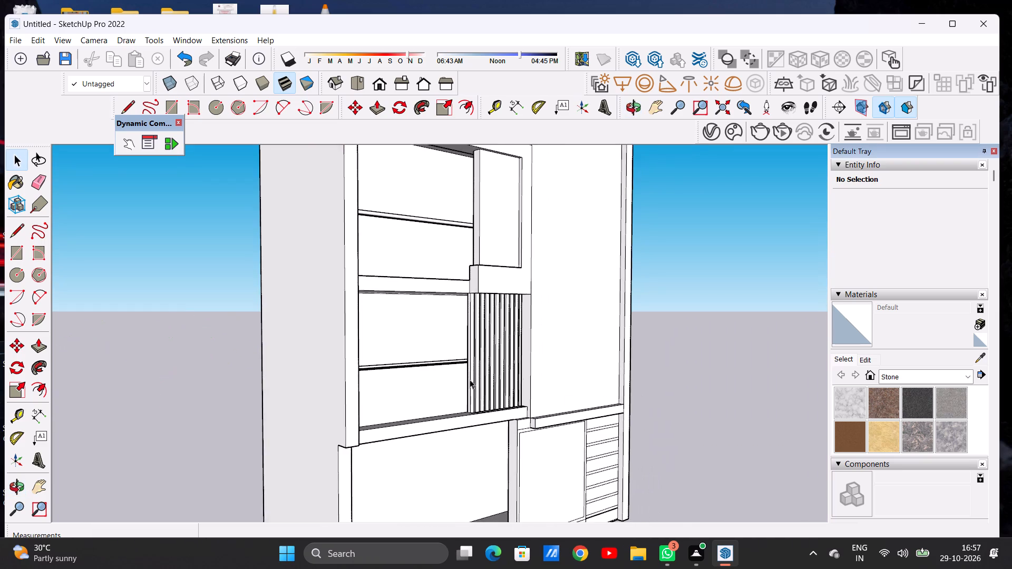
scroll(463, 378, up, 10)
scroll(456, 355, down, 1)
scroll(456, 355, up, 3)
middle_drag(439, 353, 360, 355)
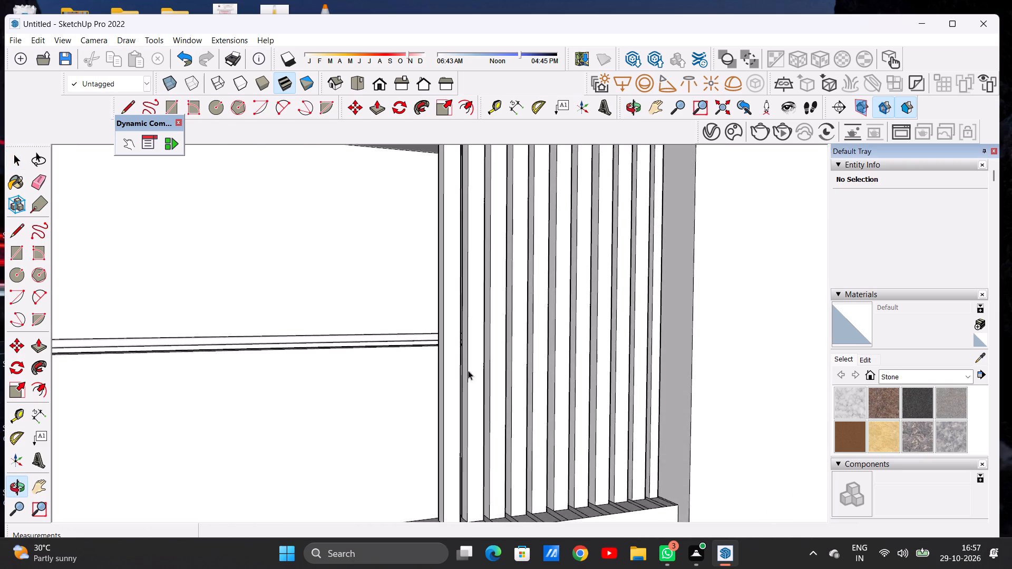
scroll(508, 372, down, 20)
scroll(508, 372, down, 4)
middle_drag(485, 395, 440, 472)
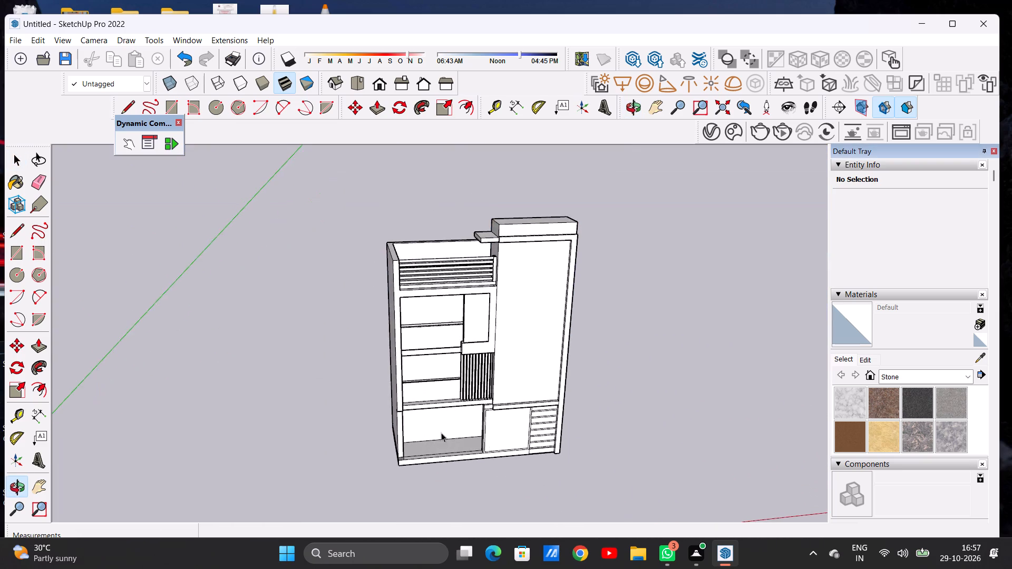
Erase all the leftover slat outline edges on the top of the ledge beneath the vertical slats.
scroll(445, 417, up, 20)
scroll(373, 375, down, 8)
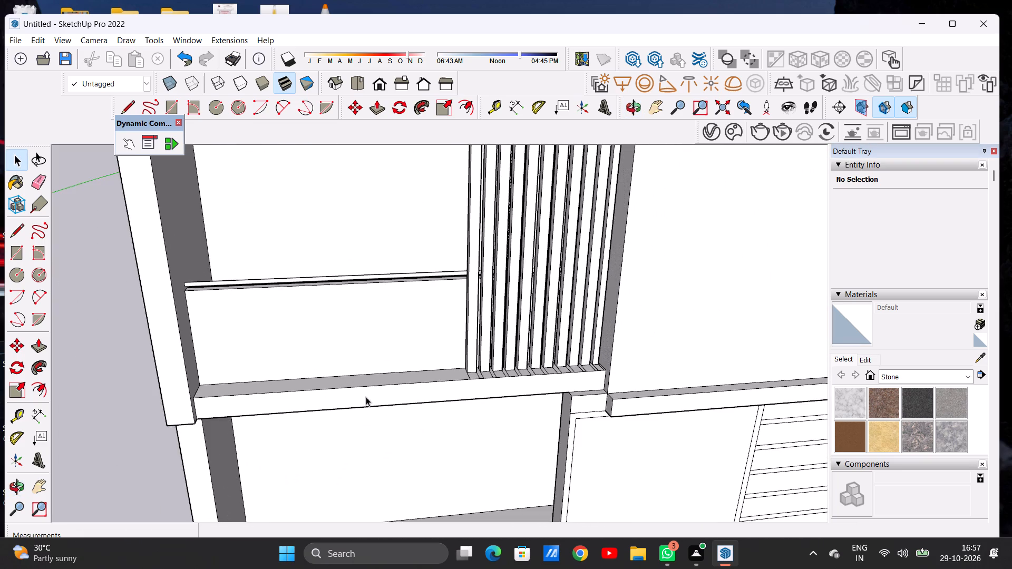
middle_drag(520, 375, 493, 430)
scroll(536, 377, up, 6)
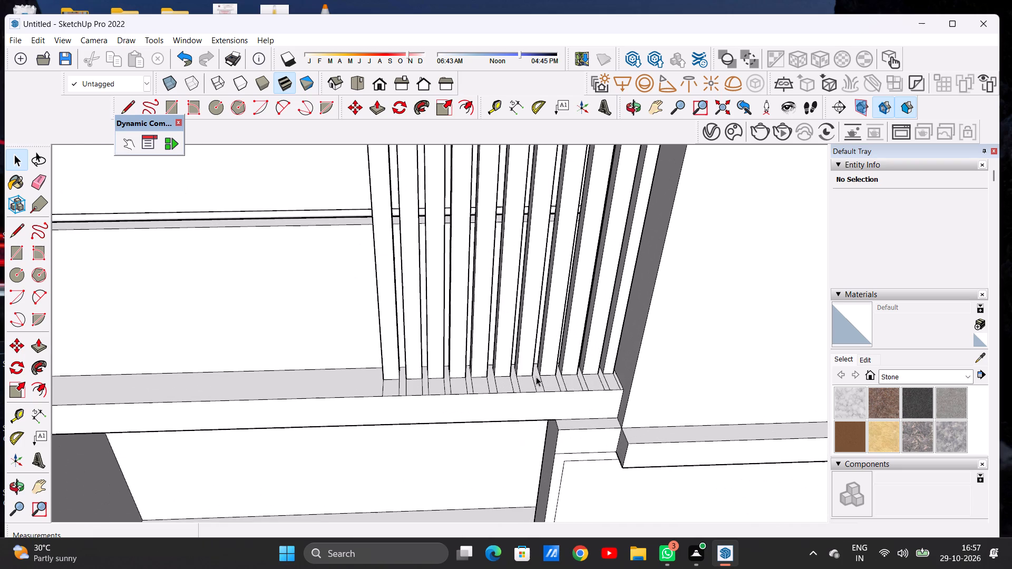
scroll(536, 377, up, 1)
key(e)
scroll(538, 388, up, 3)
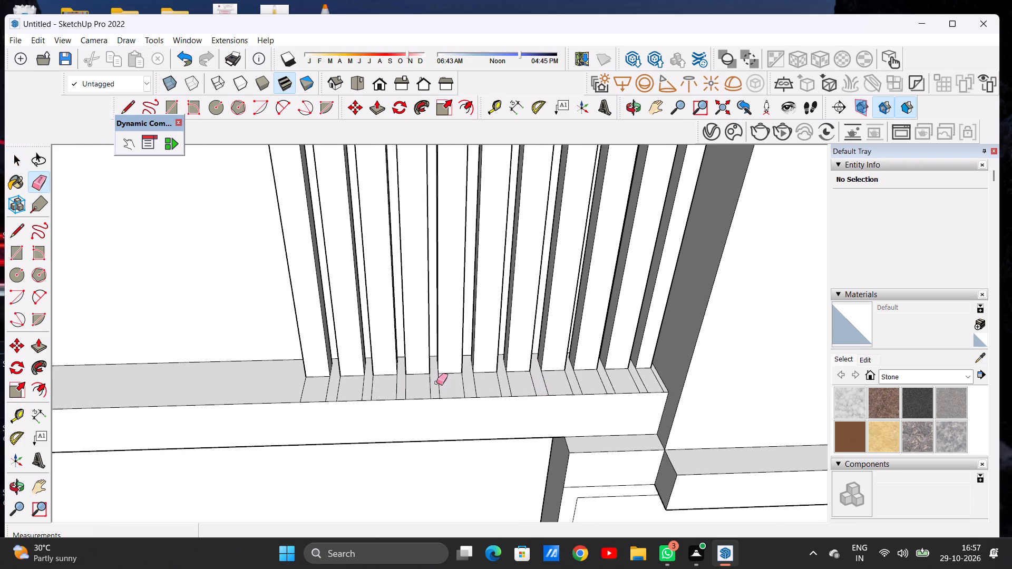
drag(303, 385, 336, 397)
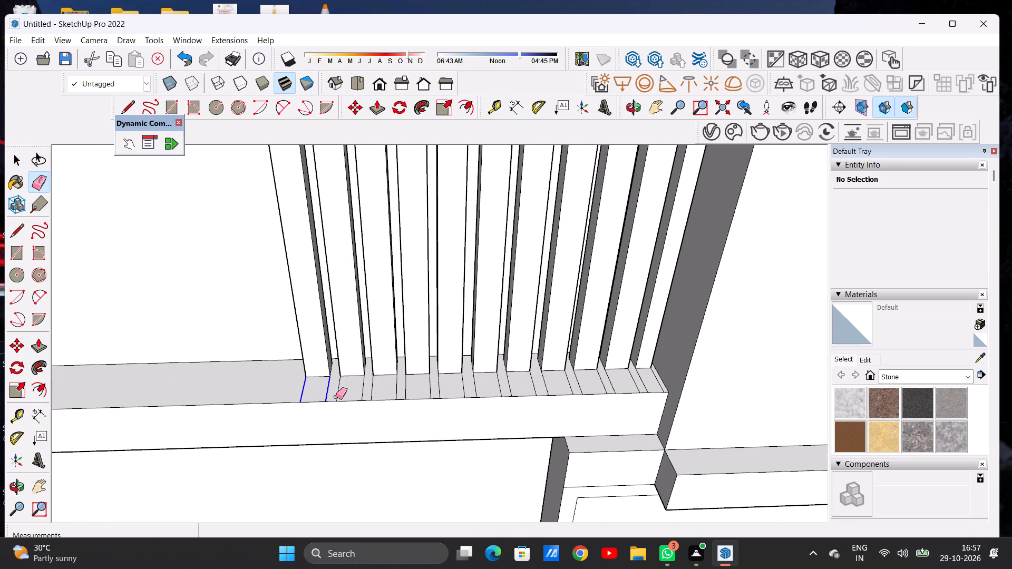
drag(336, 397, 336, 397)
drag(337, 390, 402, 397)
drag(399, 388, 473, 389)
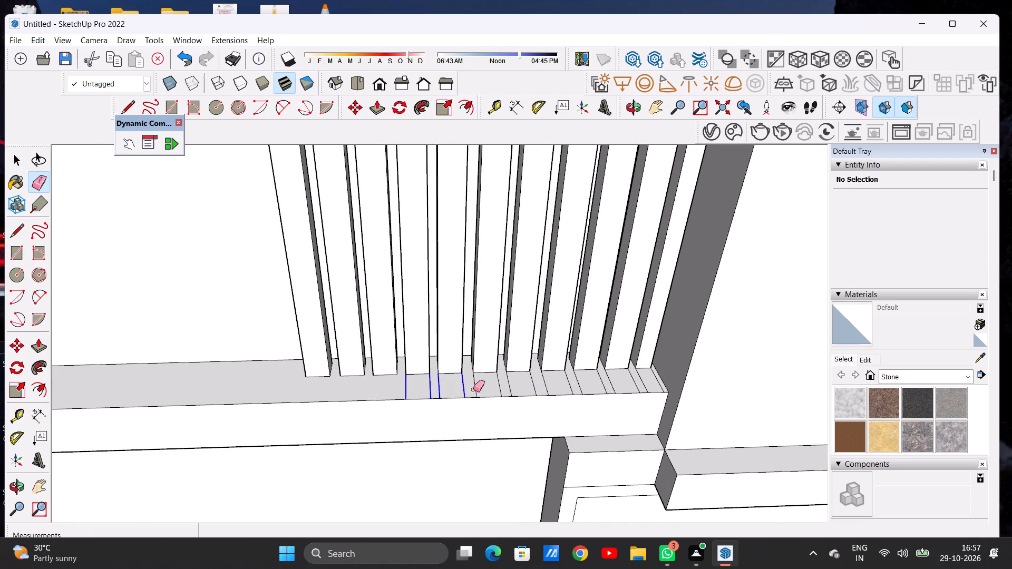
drag(473, 389, 473, 388)
drag(461, 386, 540, 385)
scroll(383, 391, down, 4)
scroll(507, 381, up, 6)
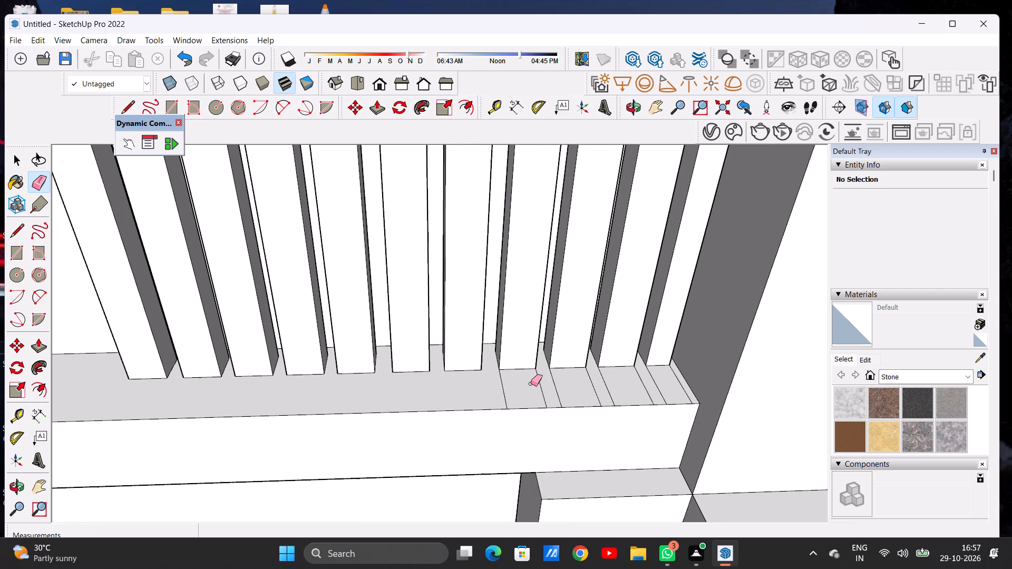
scroll(531, 384, up, 1)
drag(524, 390, 594, 388)
drag(501, 391, 530, 393)
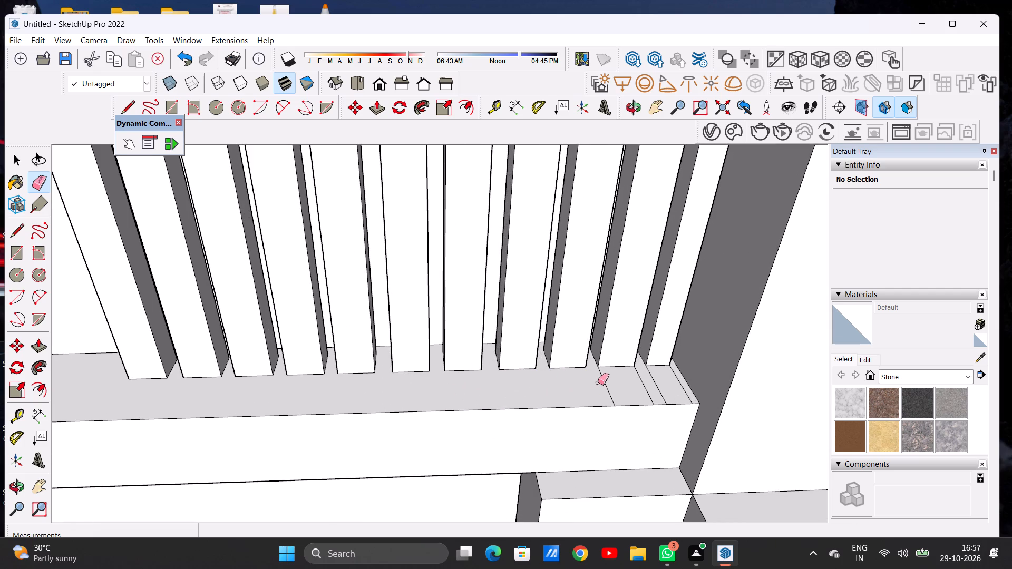
drag(683, 382, 611, 391)
drag(611, 391, 591, 395)
key(space)
Examine the railing, the projecting slab and the whole cabinet front from above and at eye level.
scroll(555, 384, down, 20)
scroll(555, 384, down, 7)
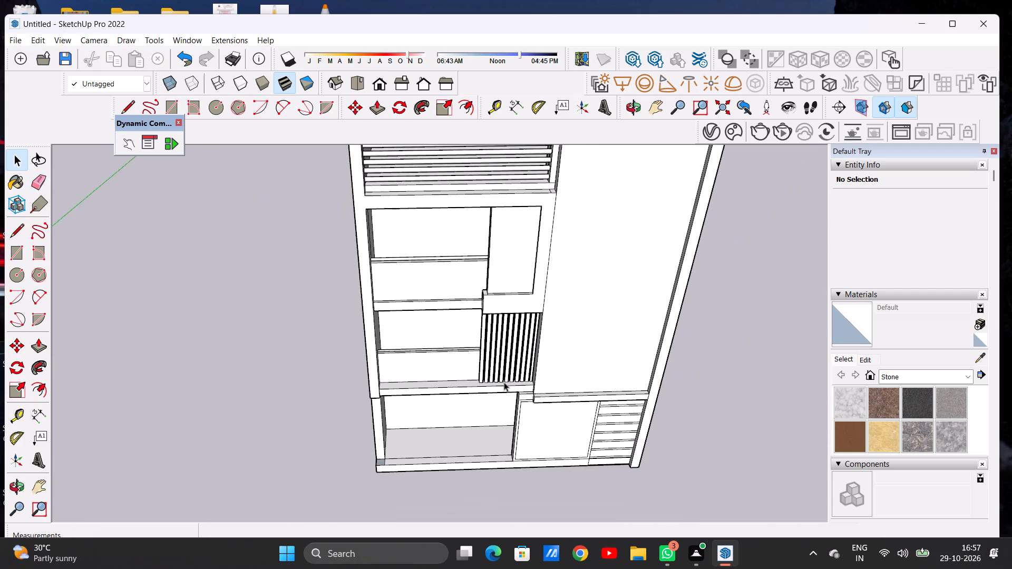
scroll(504, 382, down, 7)
middle_drag(504, 397, 504, 312)
scroll(501, 325, up, 7)
scroll(479, 421, down, 7)
scroll(483, 300, up, 6)
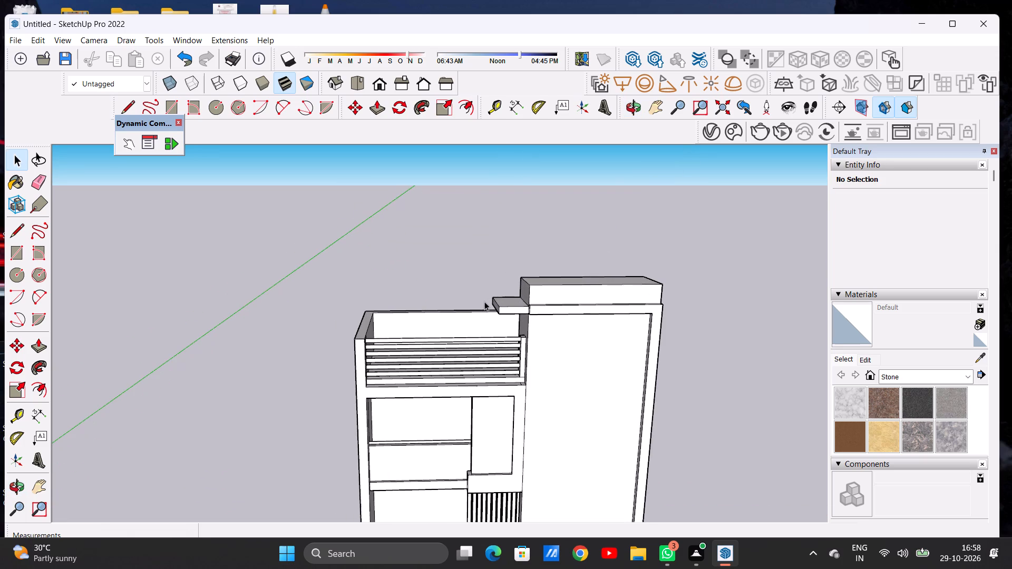
middle_drag(491, 351, 507, 292)
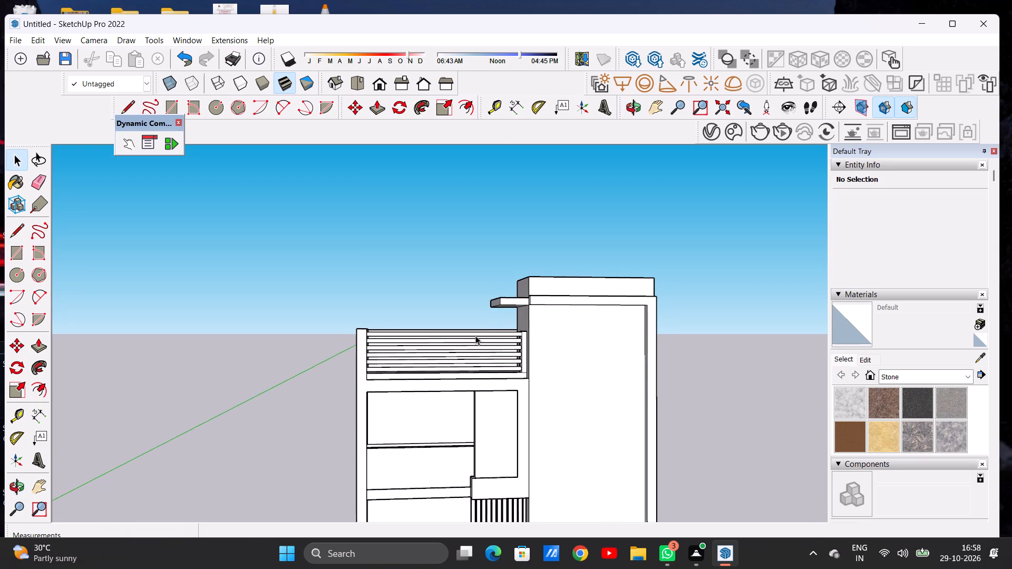
scroll(458, 347, down, 17)
middle_drag(505, 379, 492, 366)
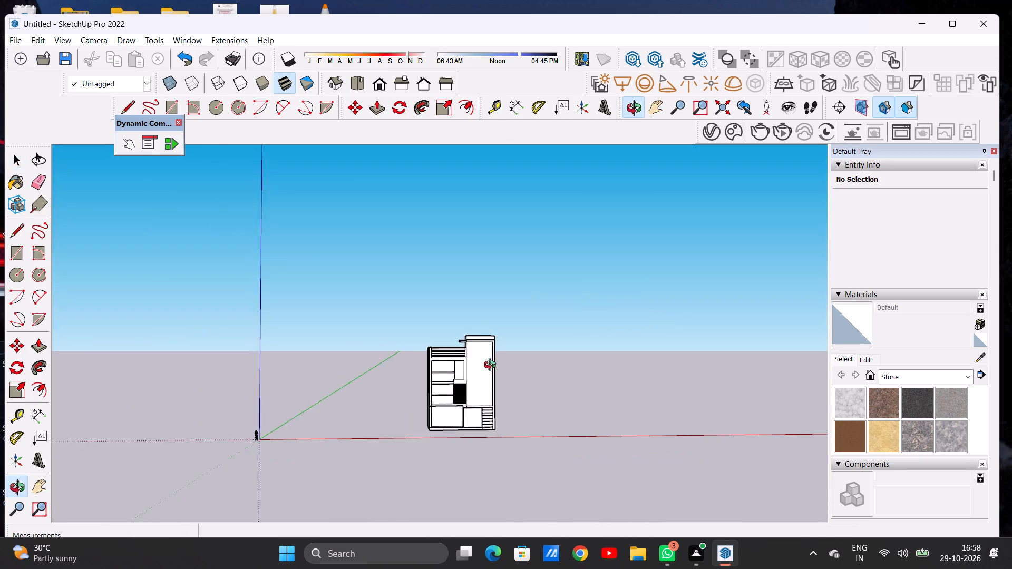
middle_drag(492, 366, 486, 352)
scroll(478, 377, up, 8)
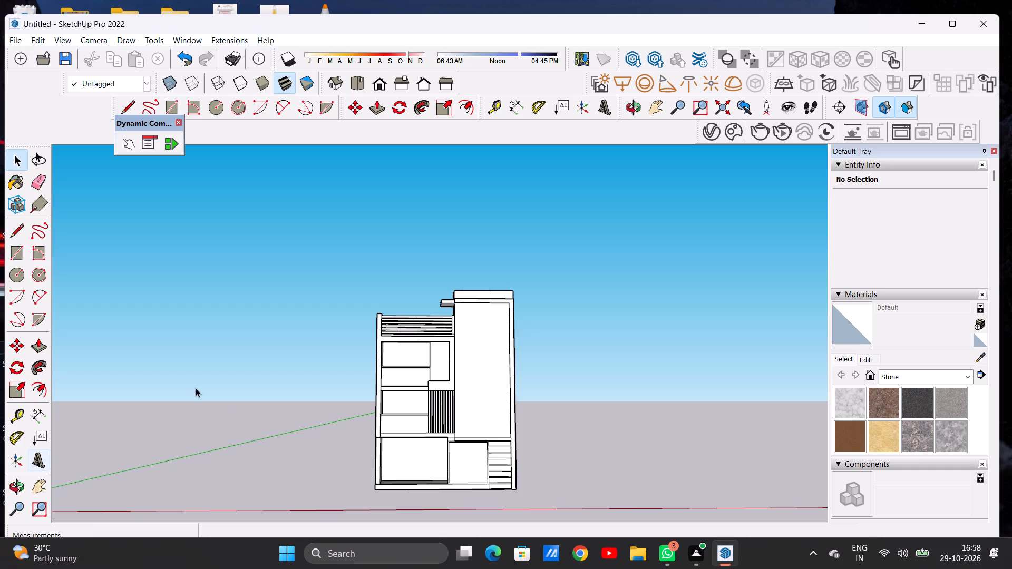
Examine the vertical slats and the adjoining open compartments up close and within the whole front.
scroll(401, 406, down, 6)
scroll(443, 433, up, 16)
scroll(393, 302, down, 1)
scroll(393, 302, up, 5)
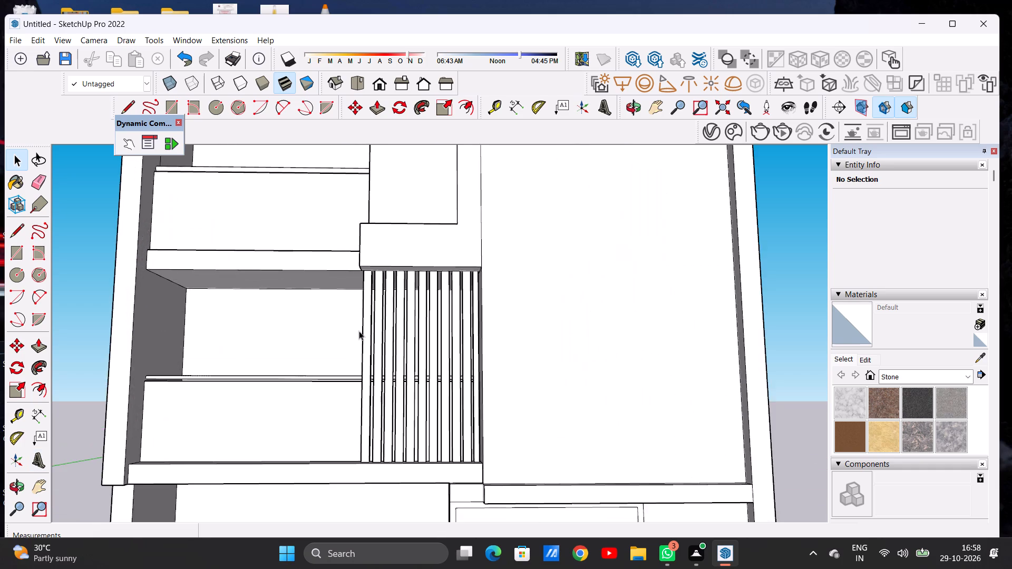
middle_drag(361, 332, 380, 374)
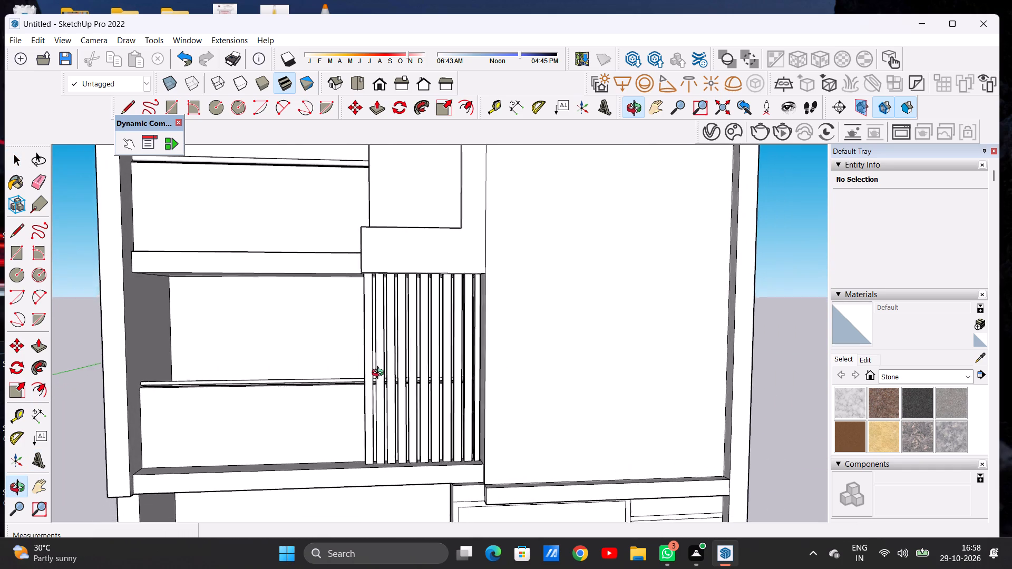
middle_drag(380, 374, 399, 373)
scroll(476, 368, down, 15)
middle_drag(494, 406, 426, 391)
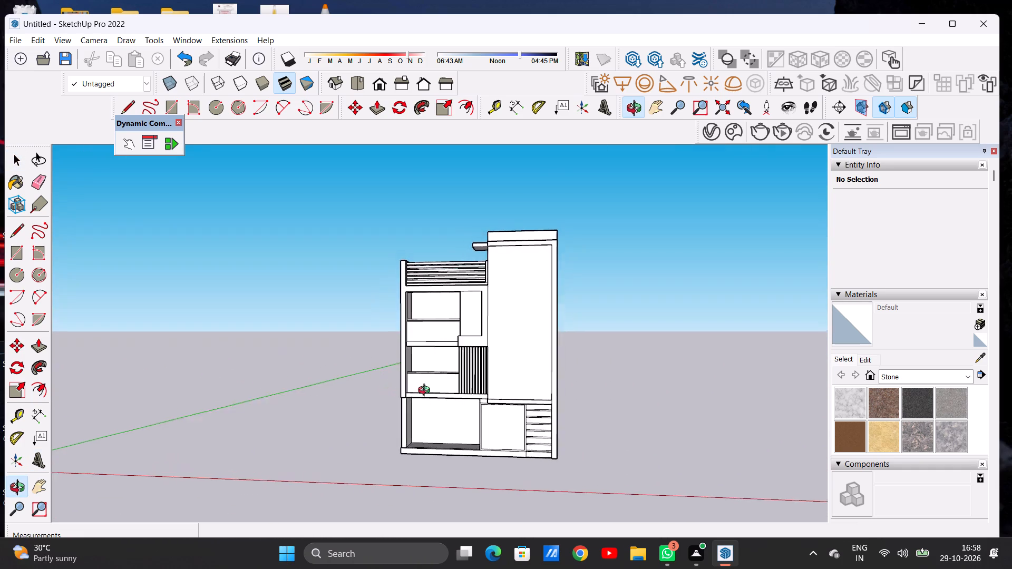
middle_drag(426, 391, 449, 387)
scroll(486, 351, up, 5)
scroll(486, 351, down, 1)
scroll(484, 351, up, 4)
scroll(467, 365, down, 1)
scroll(467, 365, up, 13)
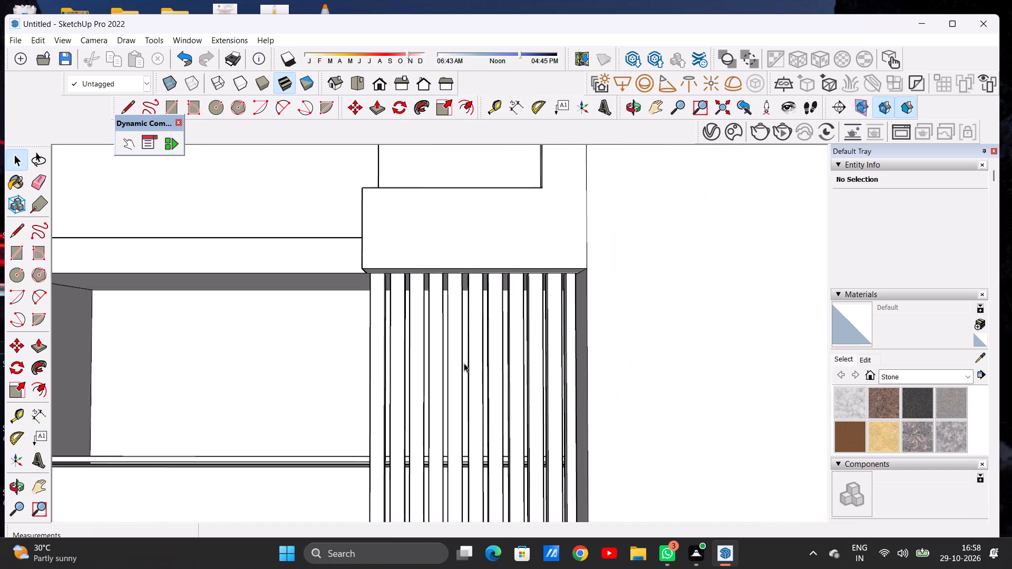
scroll(463, 363, up, 8)
scroll(479, 368, down, 1)
scroll(480, 369, up, 2)
scroll(480, 369, down, 14)
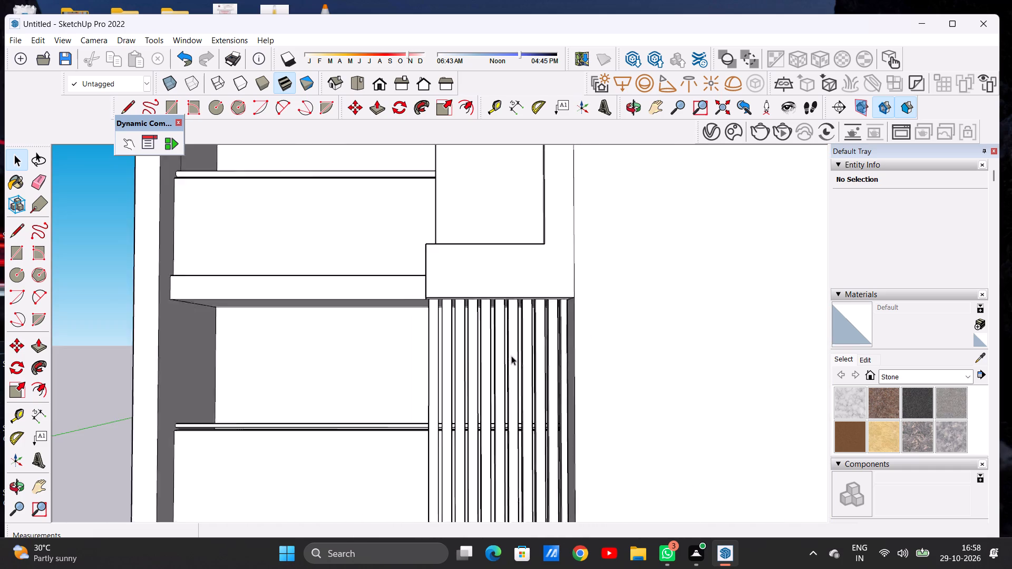
scroll(511, 356, down, 8)
middle_drag(451, 384, 423, 417)
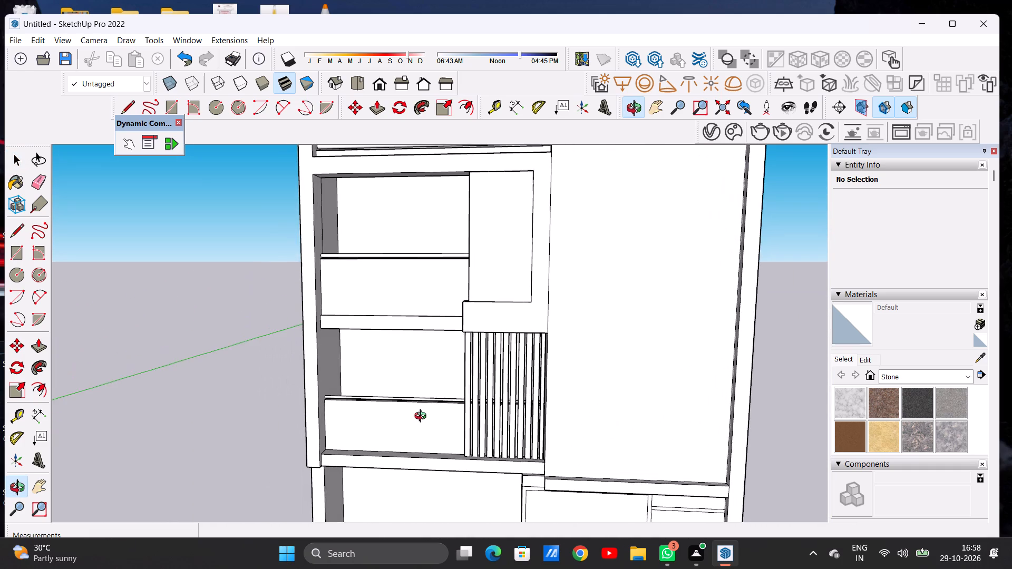
middle_drag(423, 417, 425, 415)
Examine the top railing, the projecting slab and the tall block's top from the front and from above.
scroll(463, 419, down, 12)
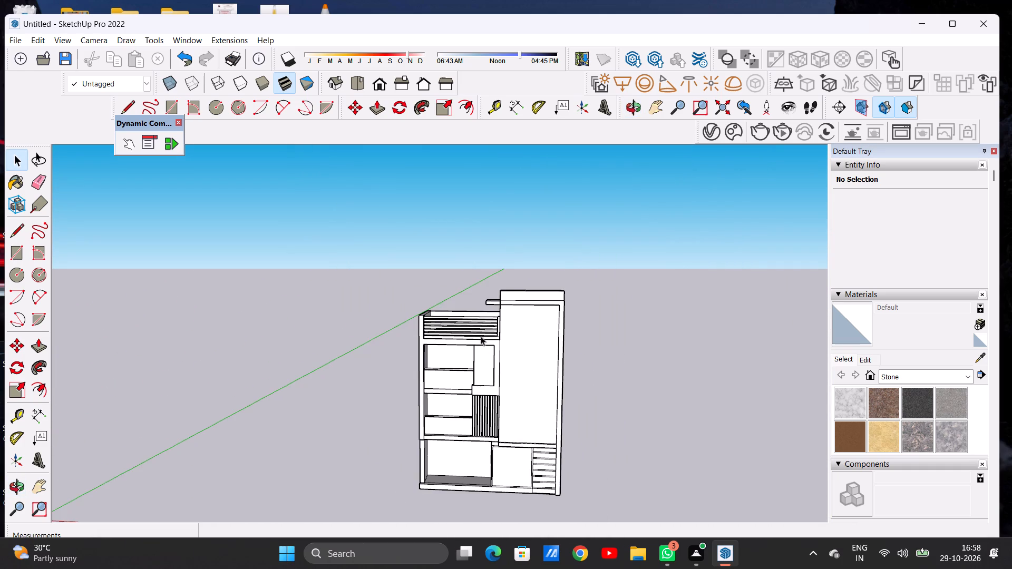
scroll(505, 289, up, 9)
scroll(436, 364, down, 1)
scroll(436, 364, up, 12)
middle_drag(437, 366, 460, 358)
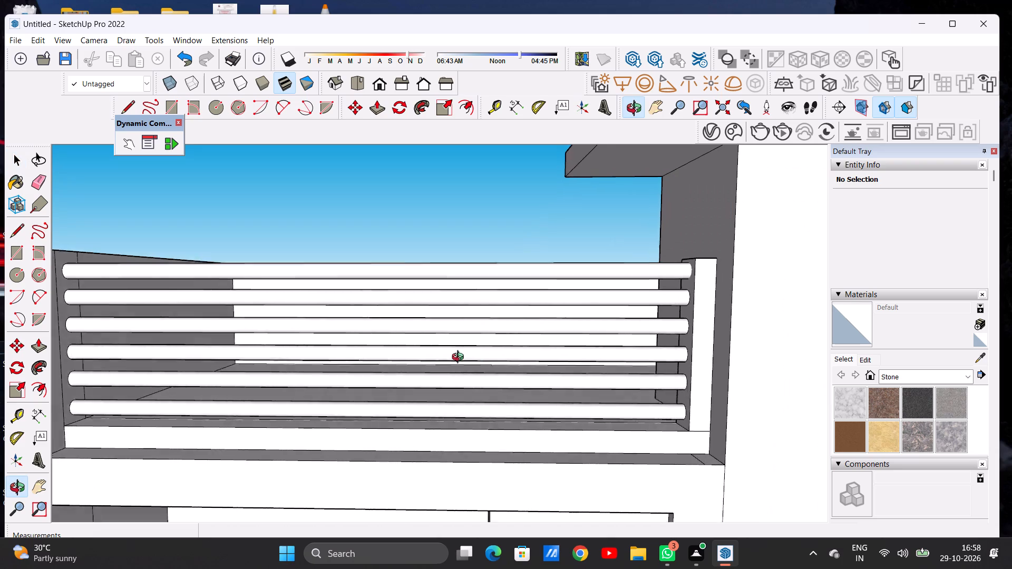
middle_drag(460, 358, 473, 355)
scroll(508, 332, down, 4)
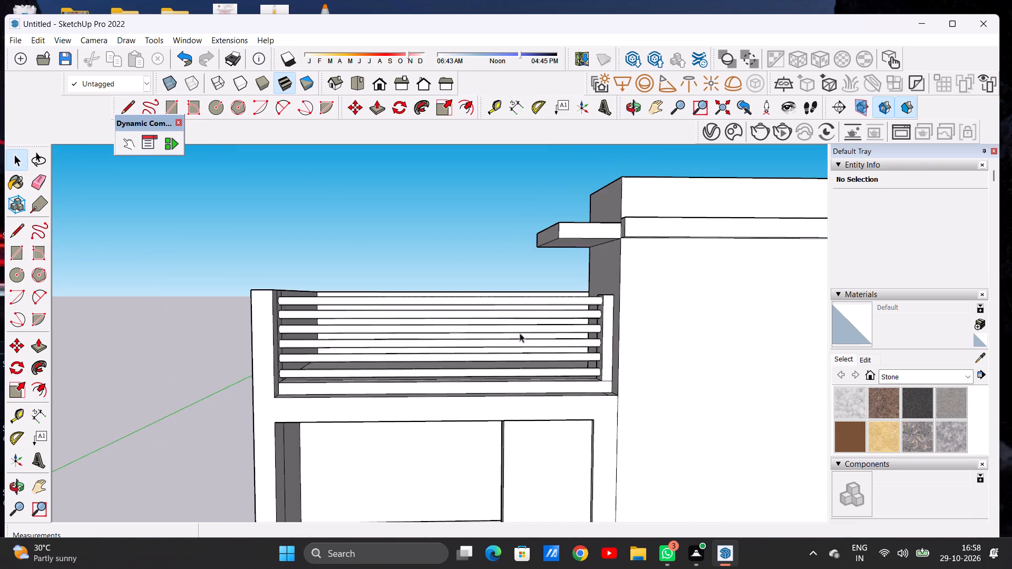
scroll(520, 333, down, 8)
middle_drag(515, 331, 249, 467)
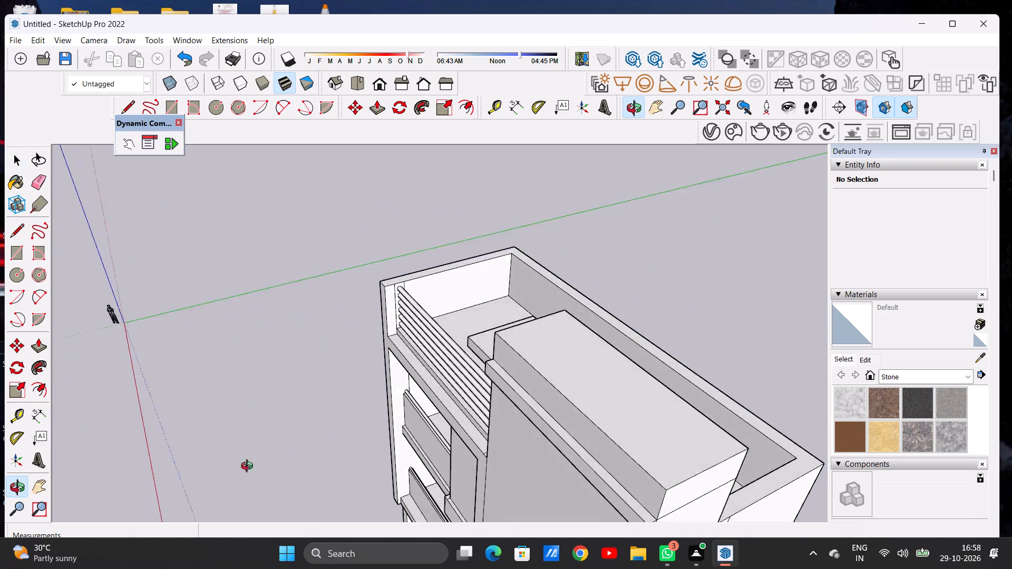
Erase the stray edge between the end post and the bottom rail of the top railing's frame.
middle_drag(249, 467, 529, 287)
middle_drag(527, 283, 470, 429)
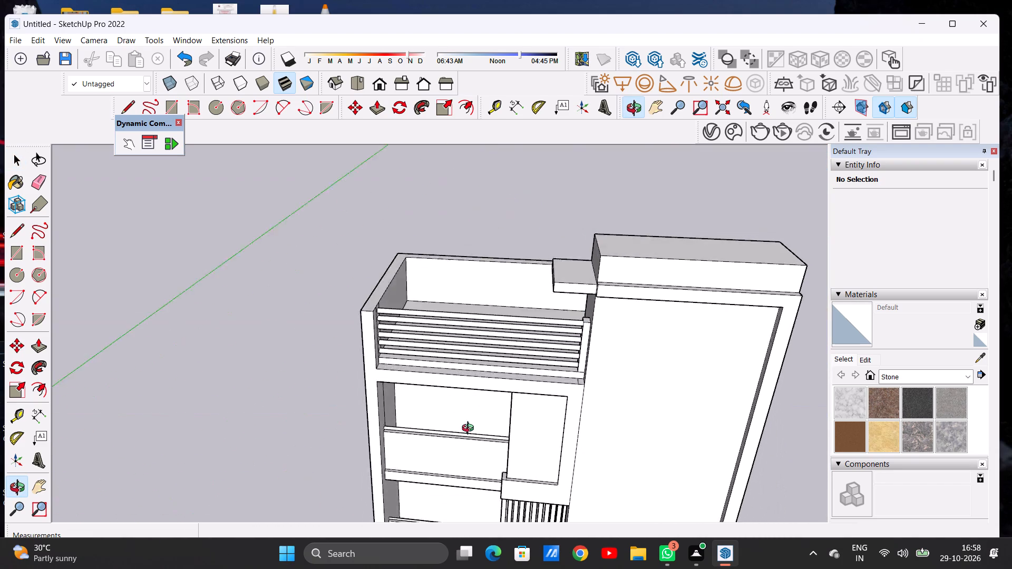
middle_drag(470, 429, 482, 370)
scroll(589, 367, up, 19)
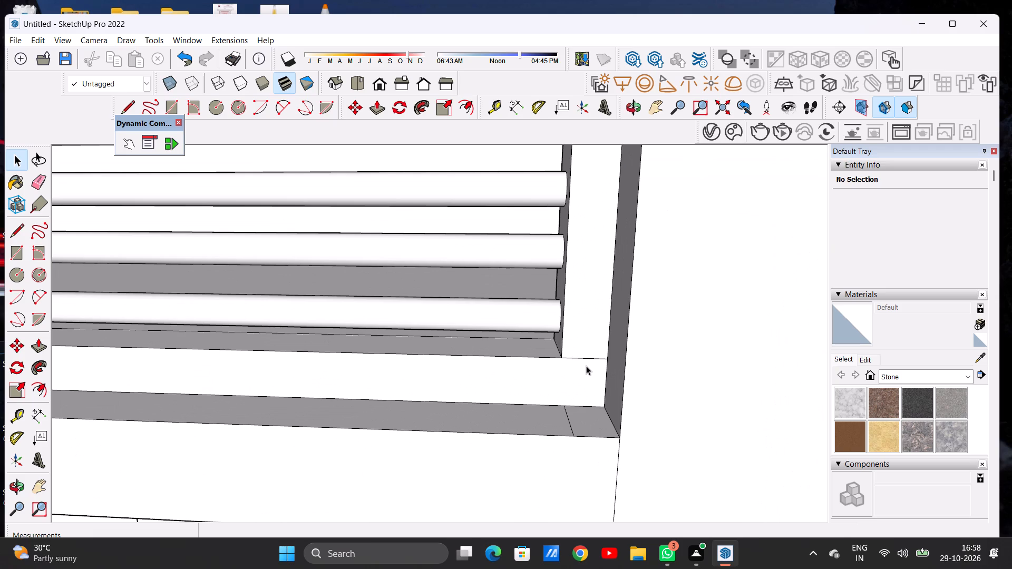
key(e)
scroll(610, 512, up, 1)
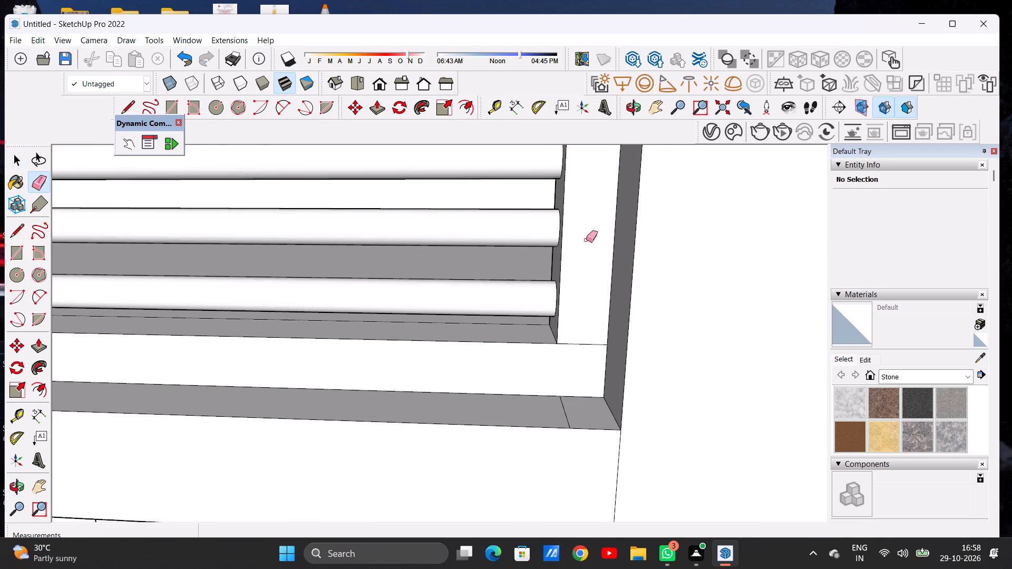
scroll(575, 278, up, 4)
click(593, 357)
key(space)
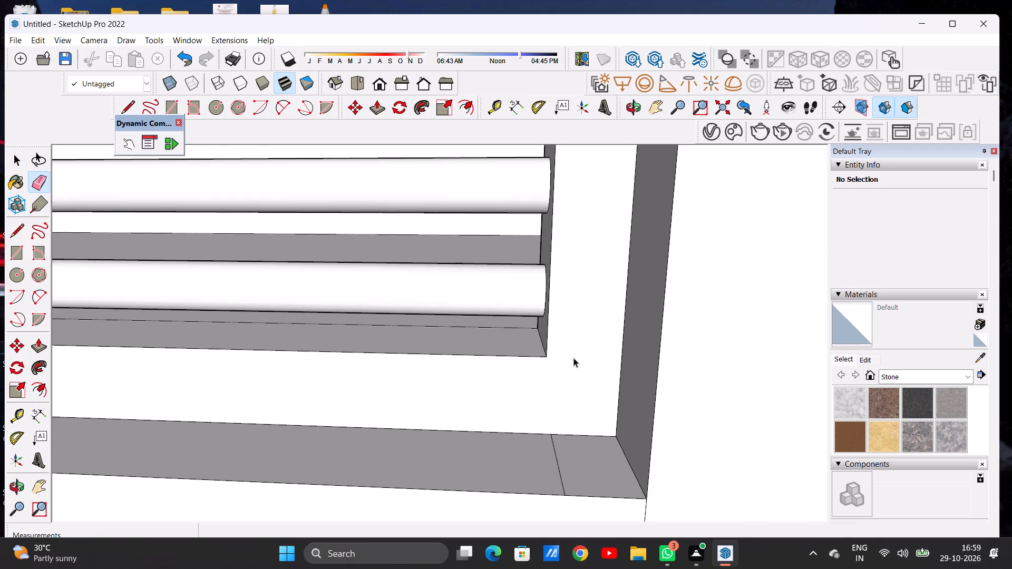
Examine the top railing's bars and the end posts they run into, up close and within the whole front.
scroll(568, 357, down, 3)
scroll(563, 366, up, 1)
scroll(562, 367, down, 3)
scroll(605, 390, down, 6)
scroll(510, 390, up, 1)
scroll(510, 390, down, 10)
scroll(512, 379, up, 1)
scroll(513, 378, down, 3)
scroll(572, 362, down, 5)
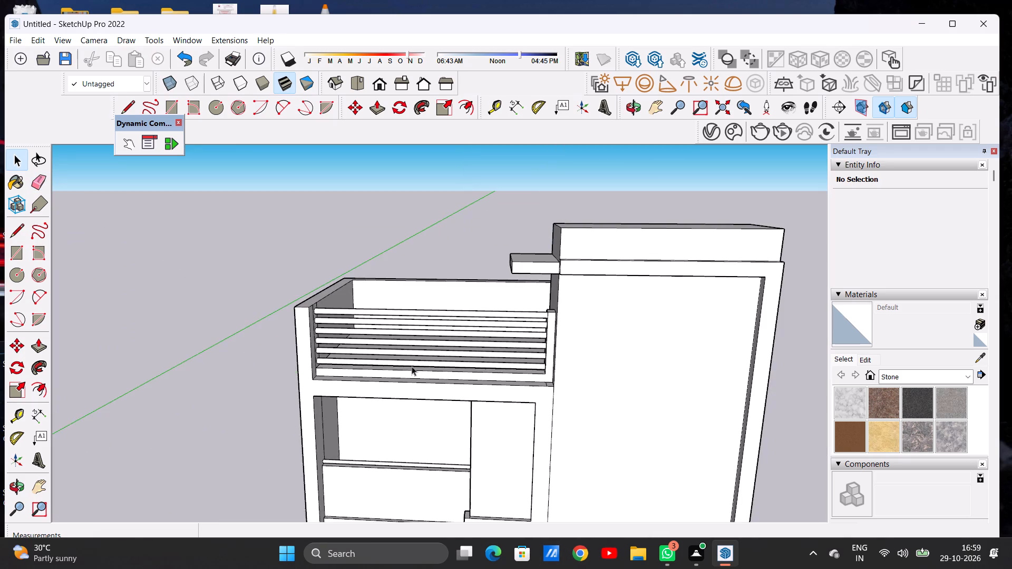
scroll(327, 371, up, 3)
scroll(333, 371, down, 2)
scroll(333, 371, up, 1)
middle_drag(435, 358, 435, 344)
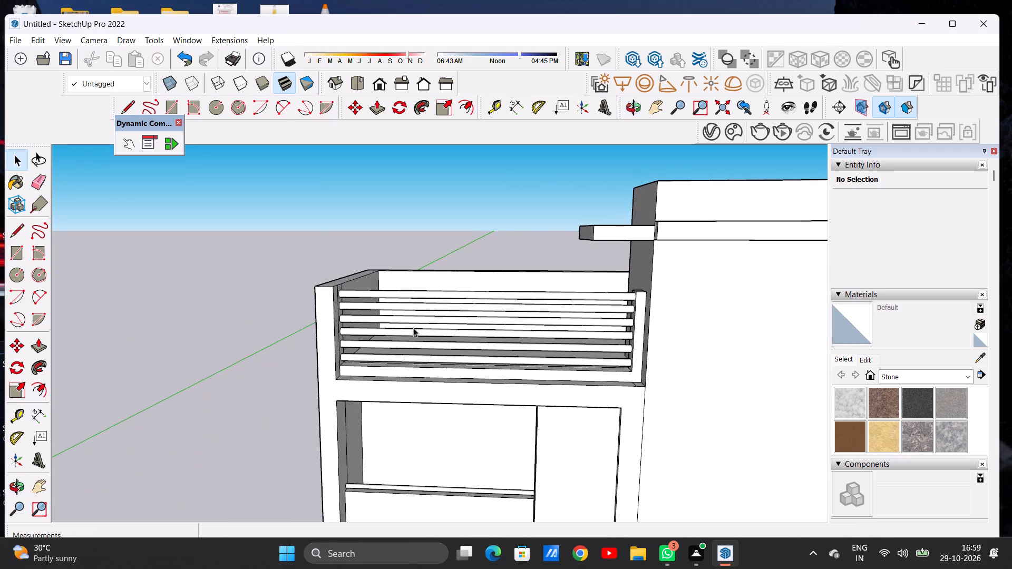
middle_drag(412, 328, 240, 342)
scroll(373, 331, up, 12)
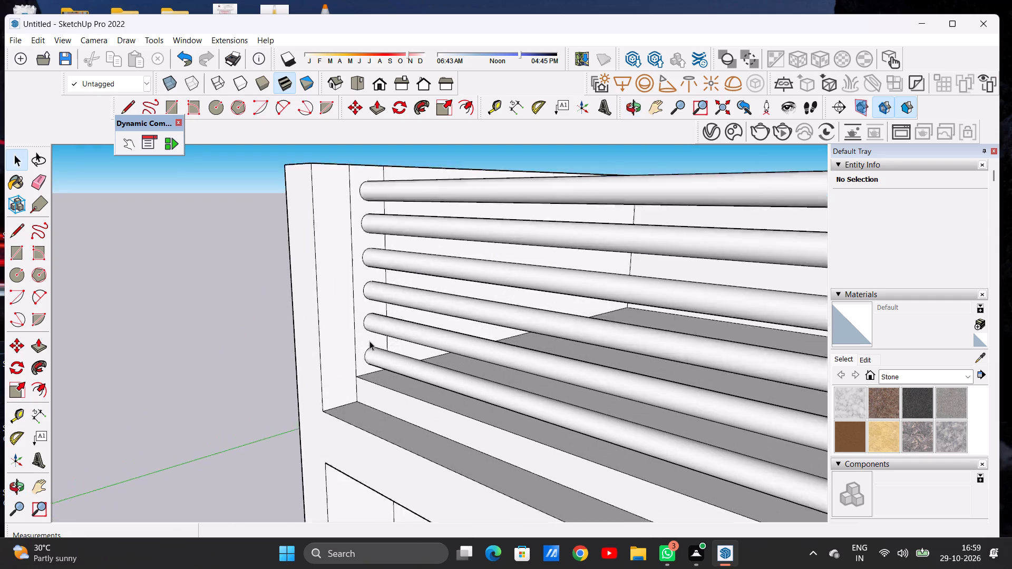
scroll(369, 341, up, 3)
scroll(345, 358, down, 4)
scroll(348, 362, up, 1)
scroll(353, 362, down, 6)
scroll(387, 349, up, 1)
scroll(387, 349, down, 13)
scroll(391, 335, up, 1)
scroll(391, 335, down, 9)
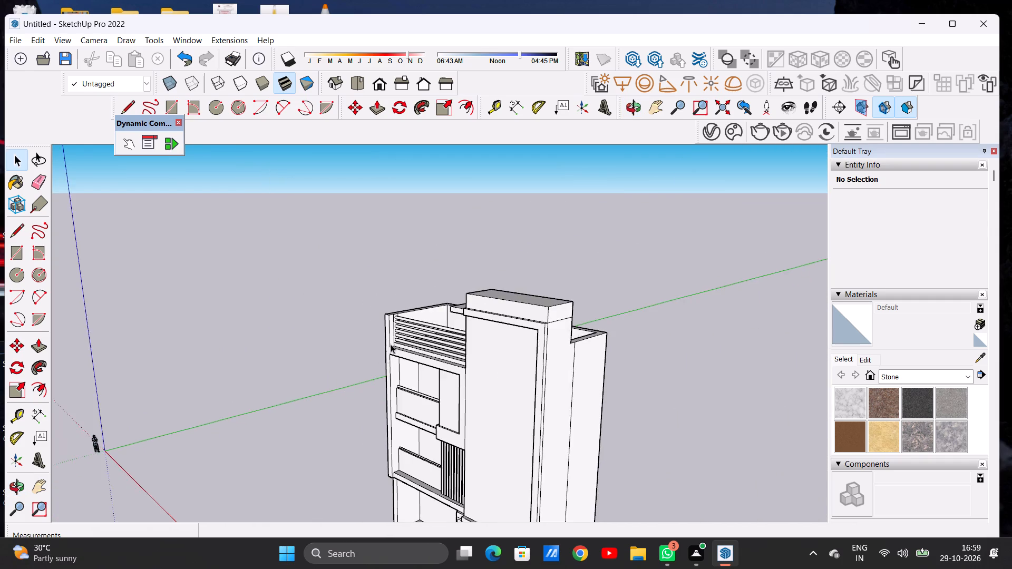
Erase the vertical dividing edge running down the cabinet's outer side wall beside the tall block.
middle_drag(403, 351, 265, 331)
scroll(510, 299, down, 3)
scroll(510, 297, up, 1)
scroll(510, 296, down, 5)
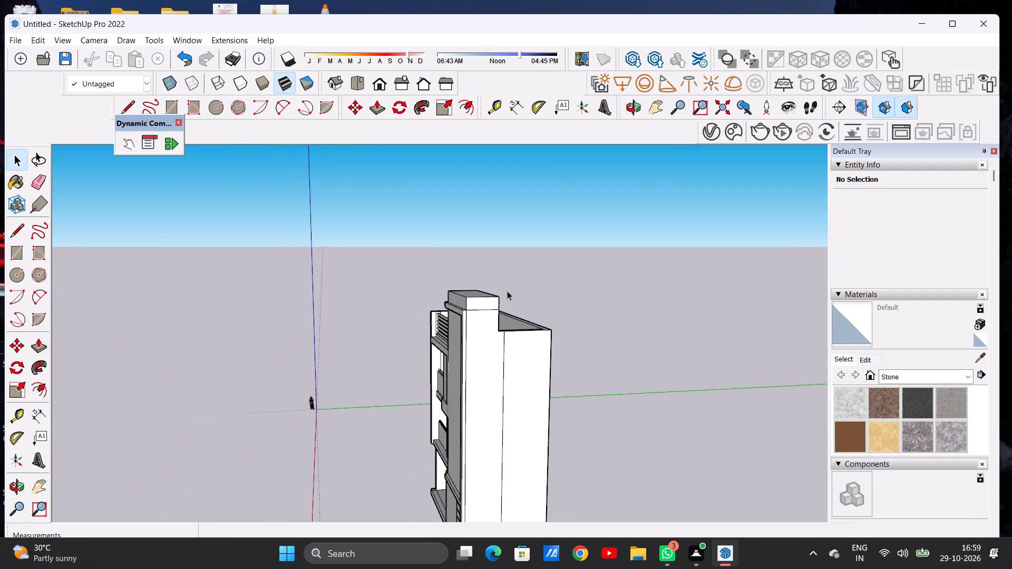
scroll(507, 291, down, 2)
scroll(507, 389, up, 7)
scroll(507, 389, down, 1)
scroll(507, 389, up, 3)
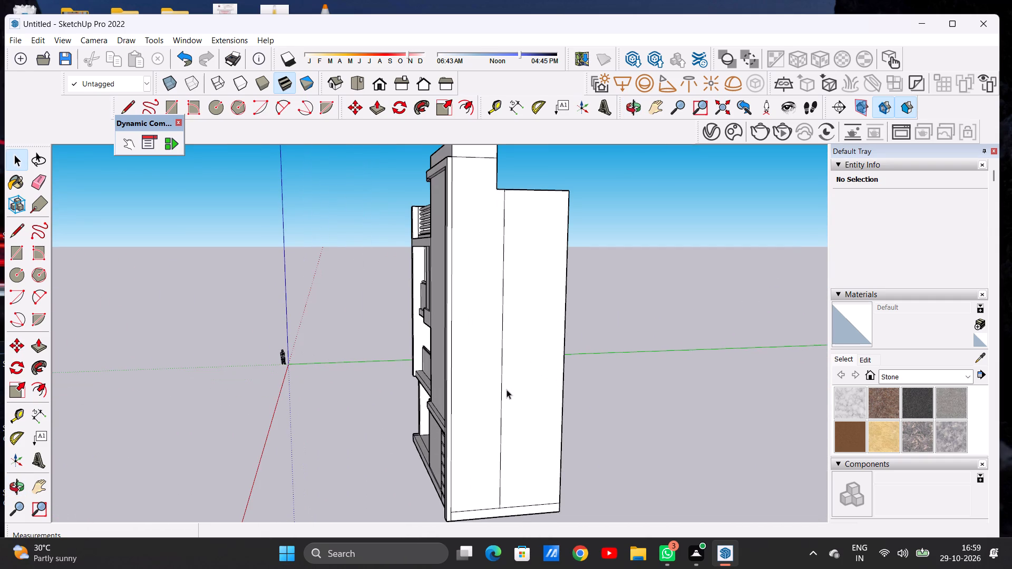
key(e)
click(503, 387)
key(space)
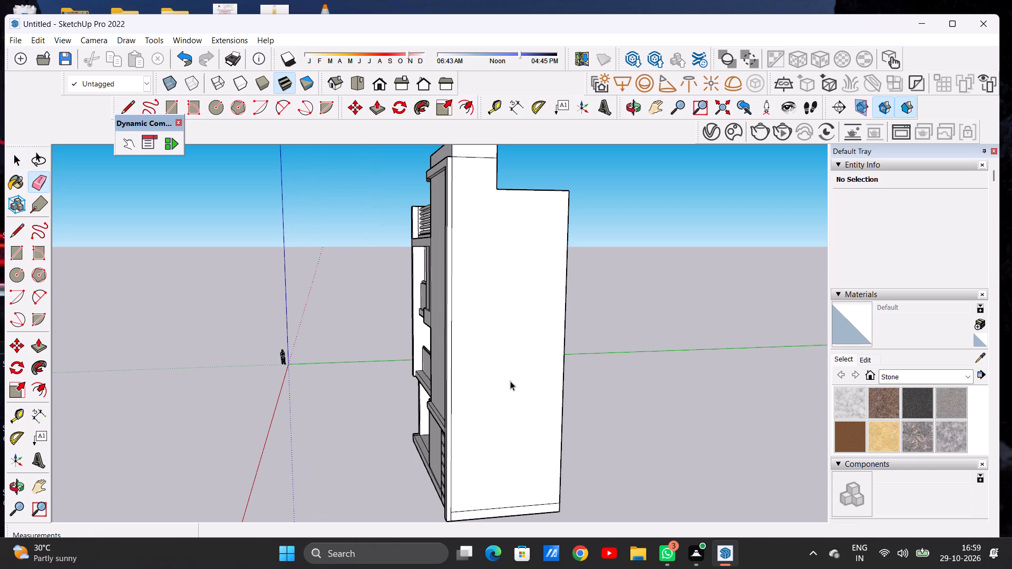
Examine the whole cabinet front, including the railing, shelves and vertical slats, at eye level and from above.
scroll(506, 404, down, 13)
middle_drag(562, 374, 628, 401)
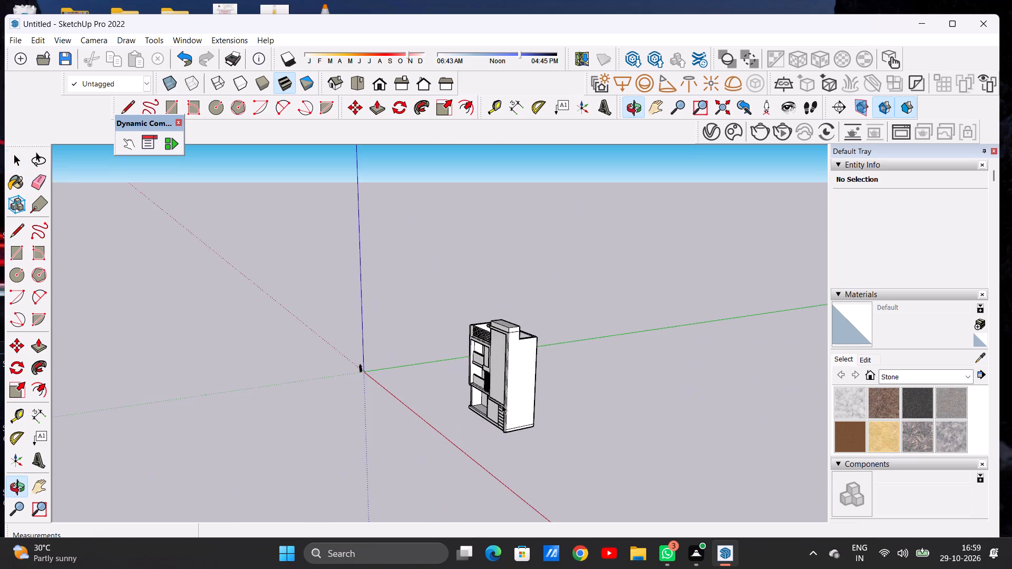
middle_drag(501, 405, 713, 366)
scroll(499, 328, up, 15)
middle_drag(425, 351, 503, 378)
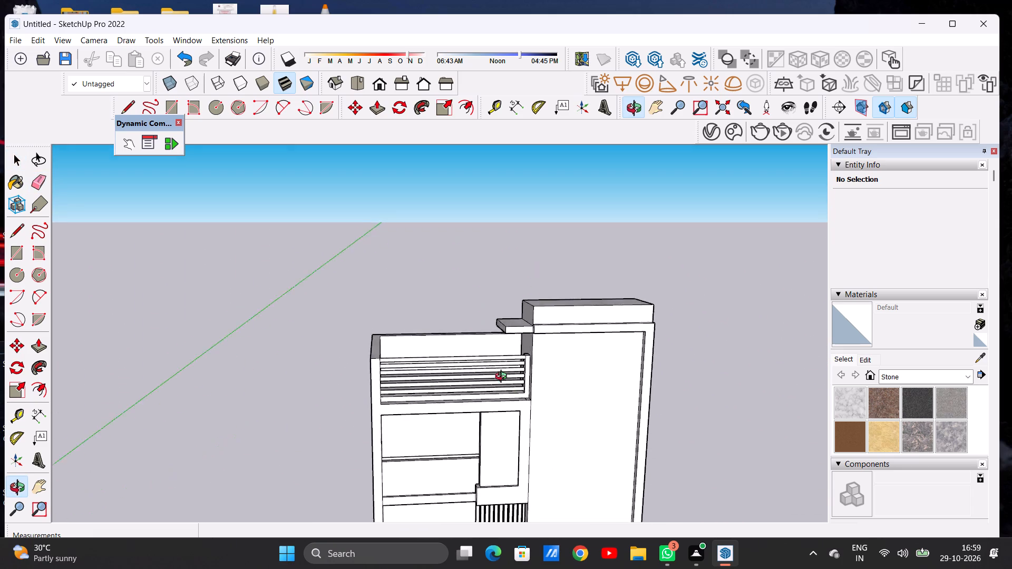
middle_drag(503, 378, 480, 377)
scroll(474, 370, down, 11)
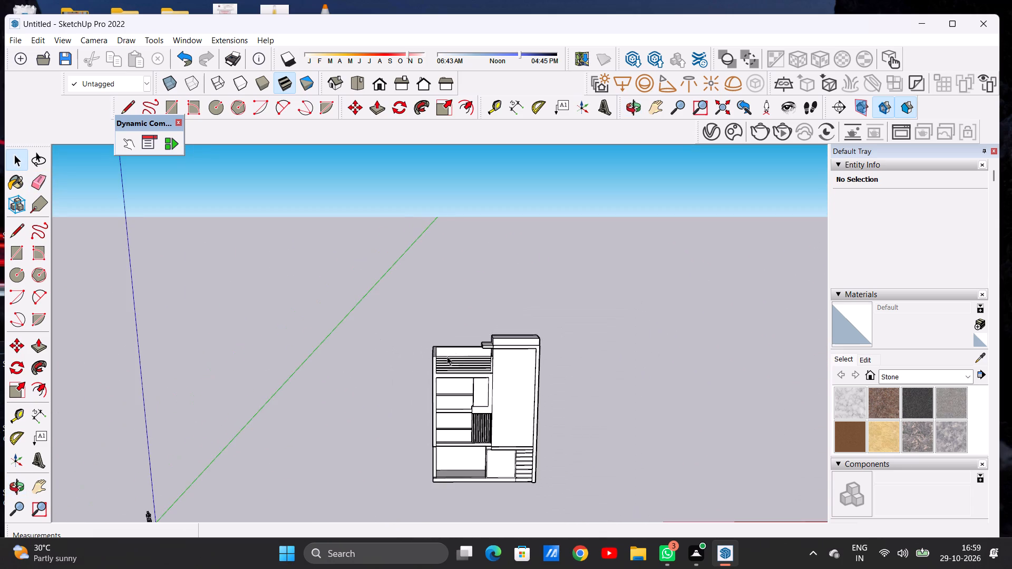
scroll(514, 419, up, 20)
scroll(514, 419, up, 4)
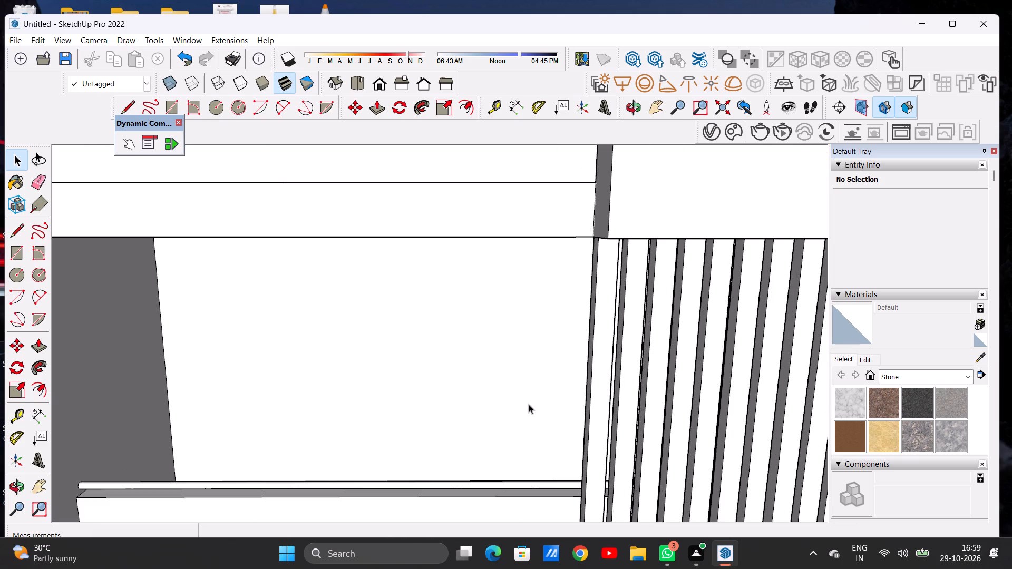
scroll(529, 404, down, 9)
scroll(484, 381, down, 5)
middle_drag(473, 375, 510, 511)
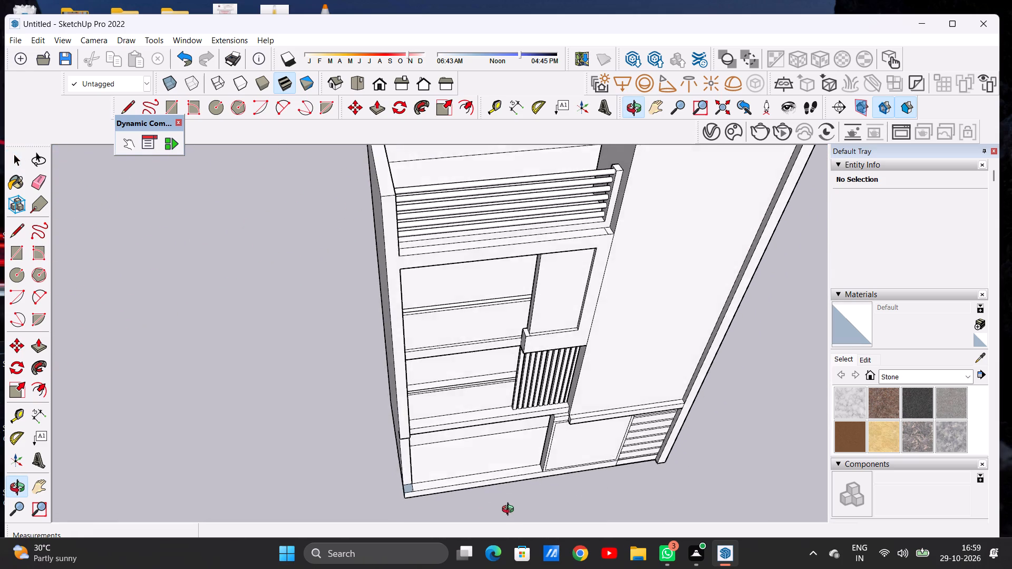
middle_drag(510, 511, 491, 359)
scroll(364, 381, down, 7)
scroll(425, 392, down, 3)
scroll(446, 436, up, 7)
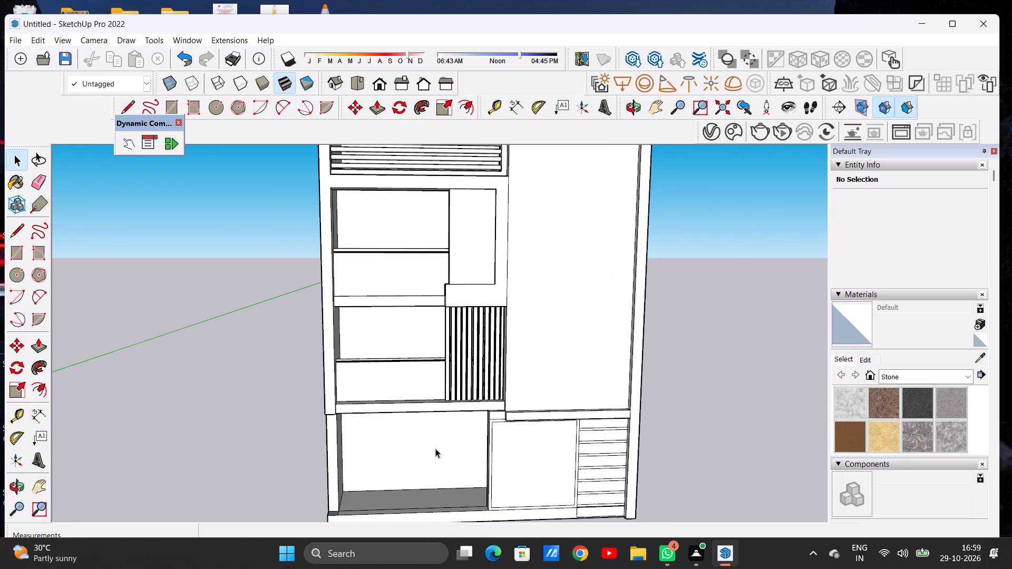
Examine the lower open compartment, its side post and the base ledge from the side, front and above.
middle_drag(411, 465, 754, 518)
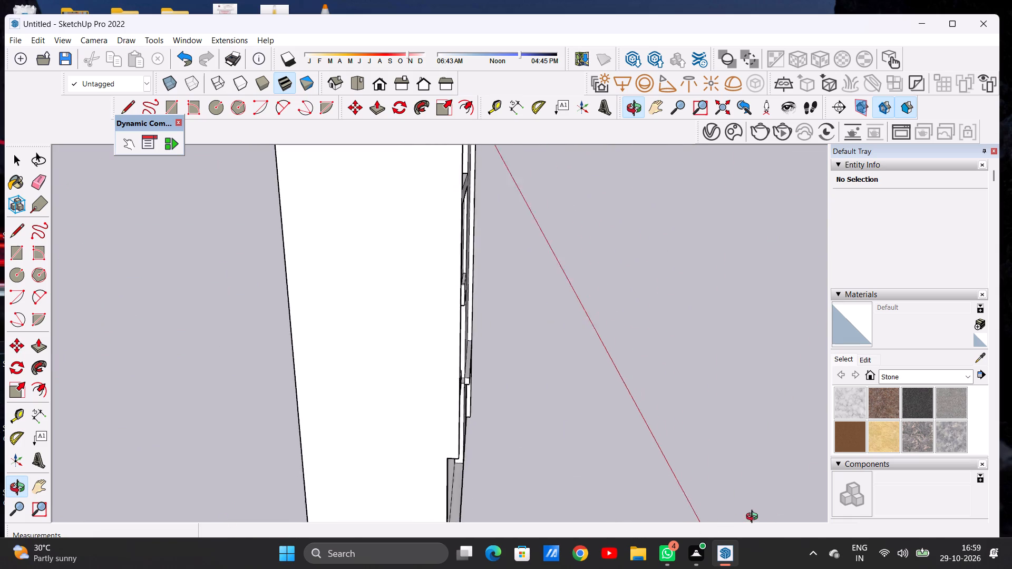
middle_drag(754, 518, 313, 476)
scroll(331, 487, up, 7)
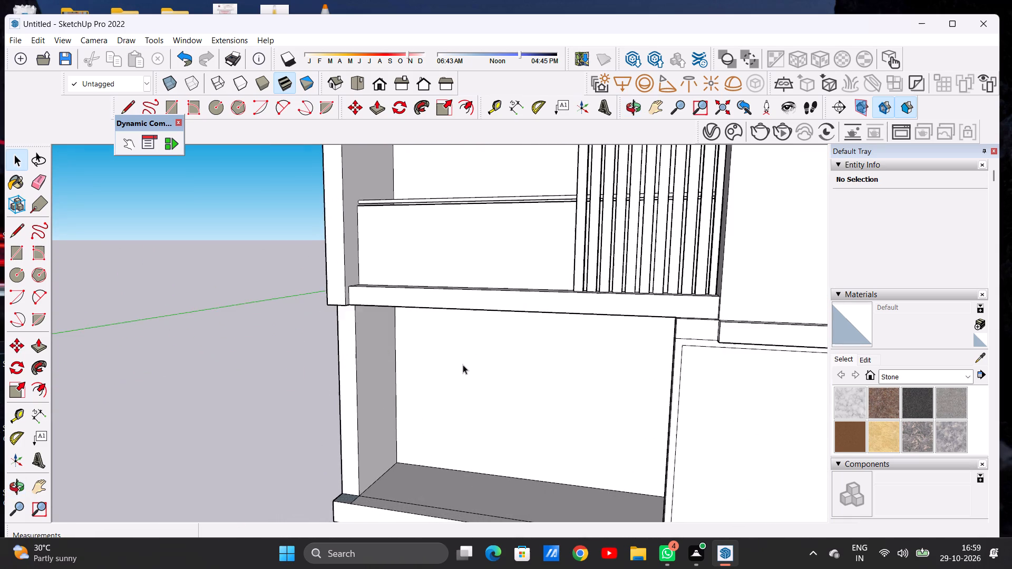
scroll(463, 365, down, 2)
scroll(463, 364, up, 1)
scroll(463, 362, down, 8)
middle_drag(437, 408, 419, 490)
scroll(407, 436, up, 4)
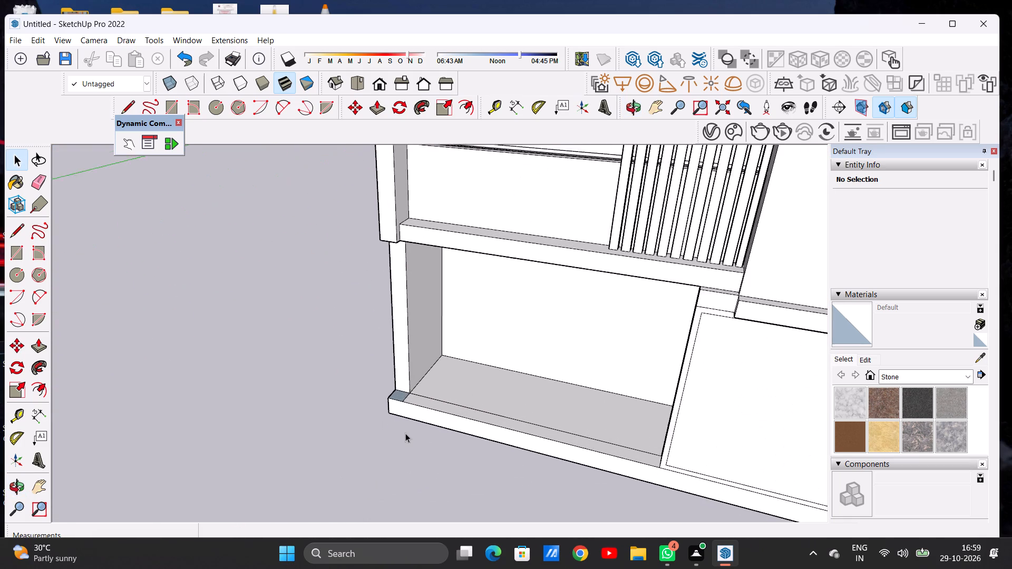
scroll(405, 433, up, 2)
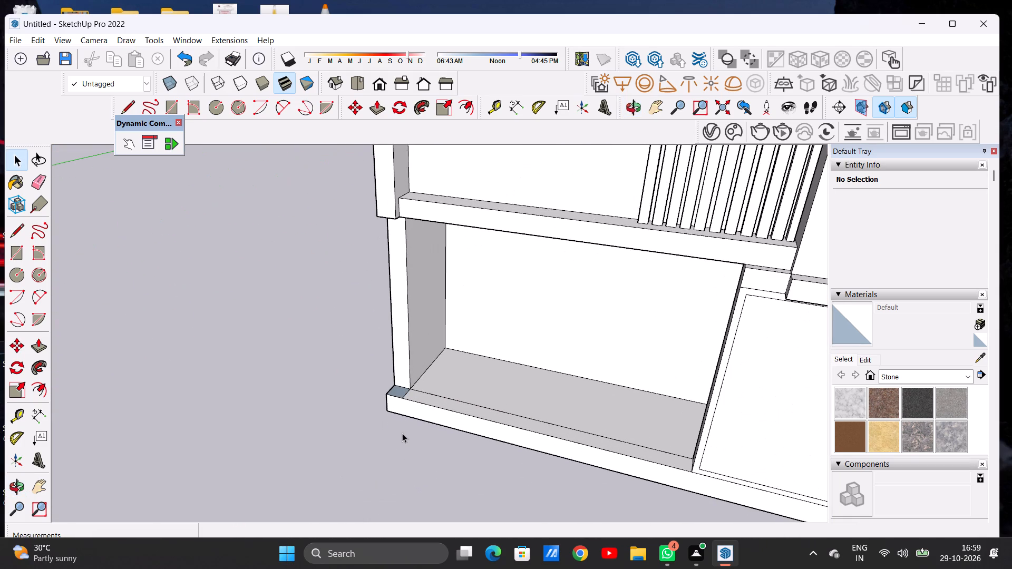
scroll(481, 354, down, 8)
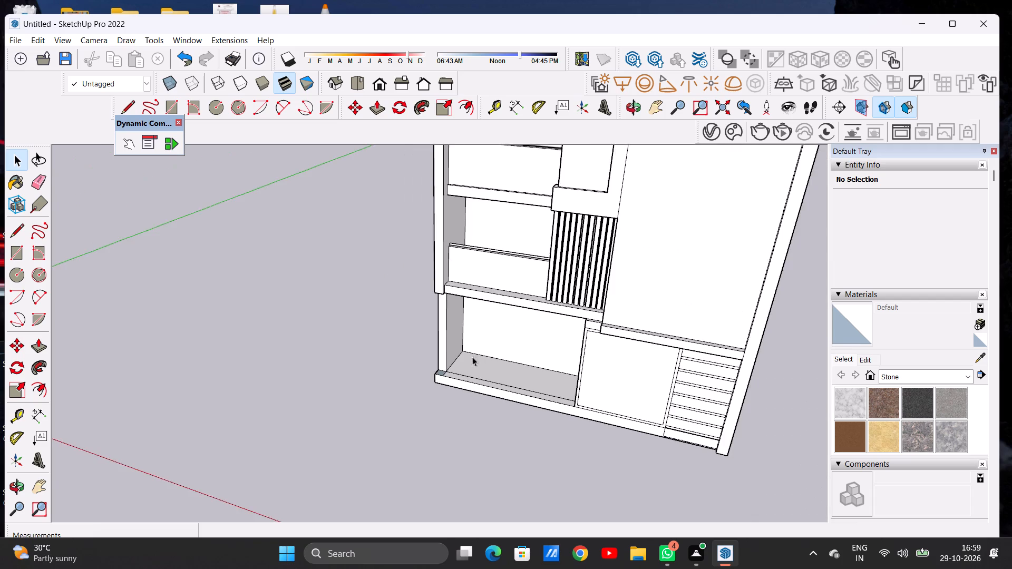
middle_drag(471, 363, 527, 357)
scroll(519, 344, up, 6)
middle_drag(538, 367, 572, 271)
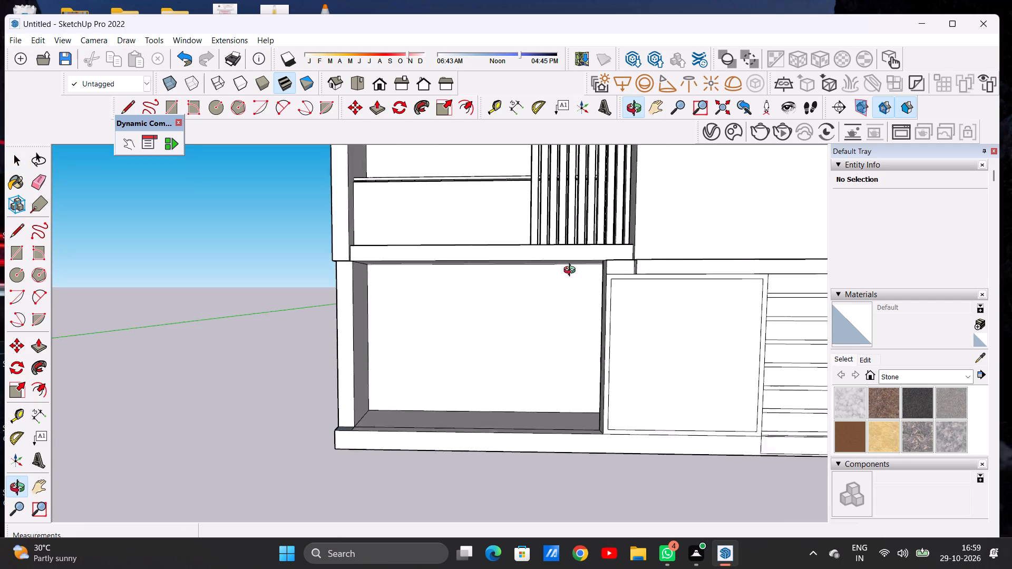
middle_drag(572, 271, 574, 271)
scroll(534, 332, down, 16)
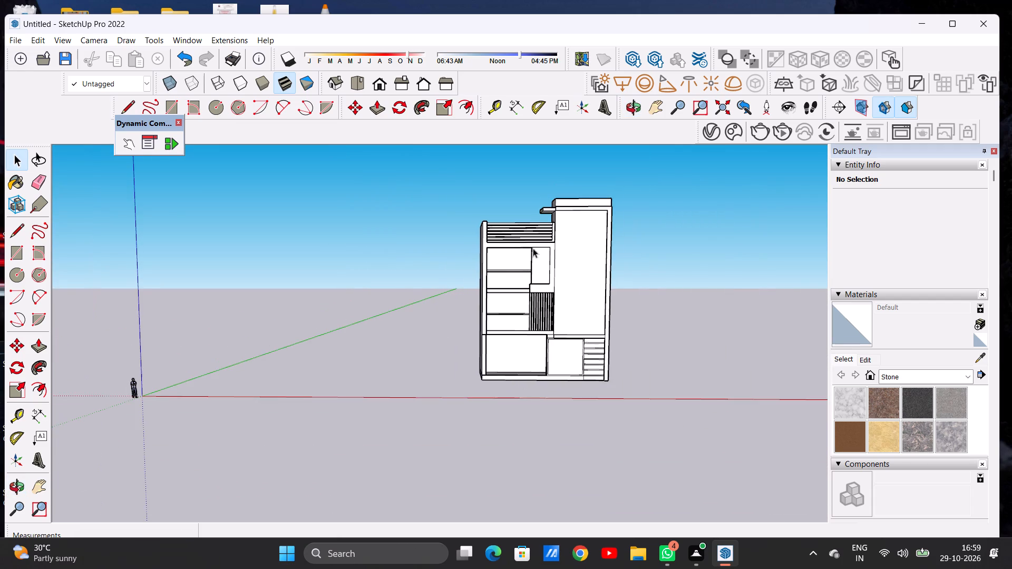
Examine the lower open compartment, the framed panel and the banded panel up close and from the side.
scroll(535, 206, up, 7)
scroll(569, 267, down, 1)
scroll(568, 265, up, 1)
scroll(568, 265, down, 1)
scroll(567, 264, up, 1)
scroll(567, 264, down, 4)
scroll(575, 390, up, 10)
scroll(434, 415, down, 1)
scroll(434, 415, up, 2)
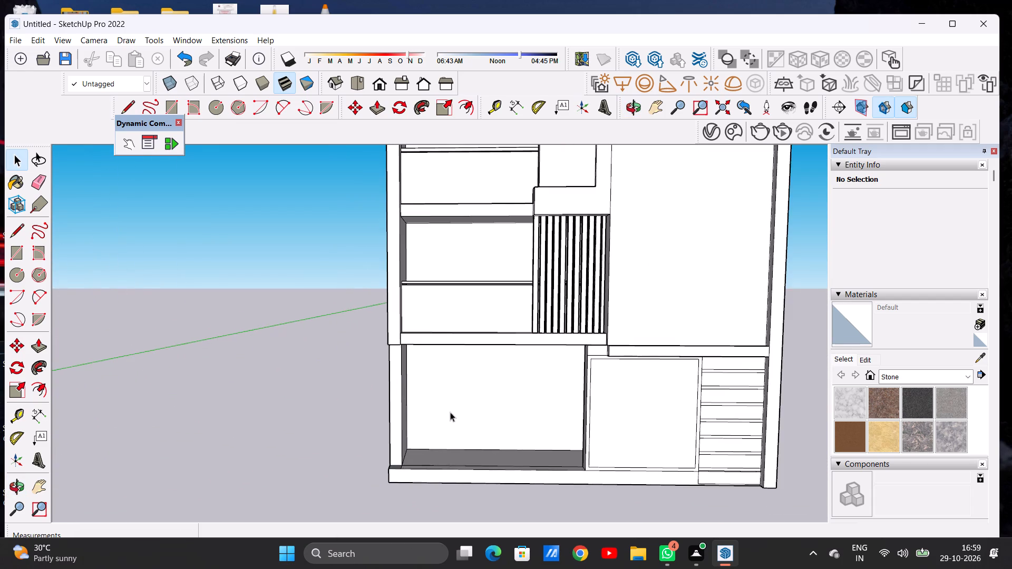
middle_drag(369, 396, 650, 382)
scroll(474, 396, up, 2)
scroll(474, 395, down, 1)
scroll(474, 395, up, 4)
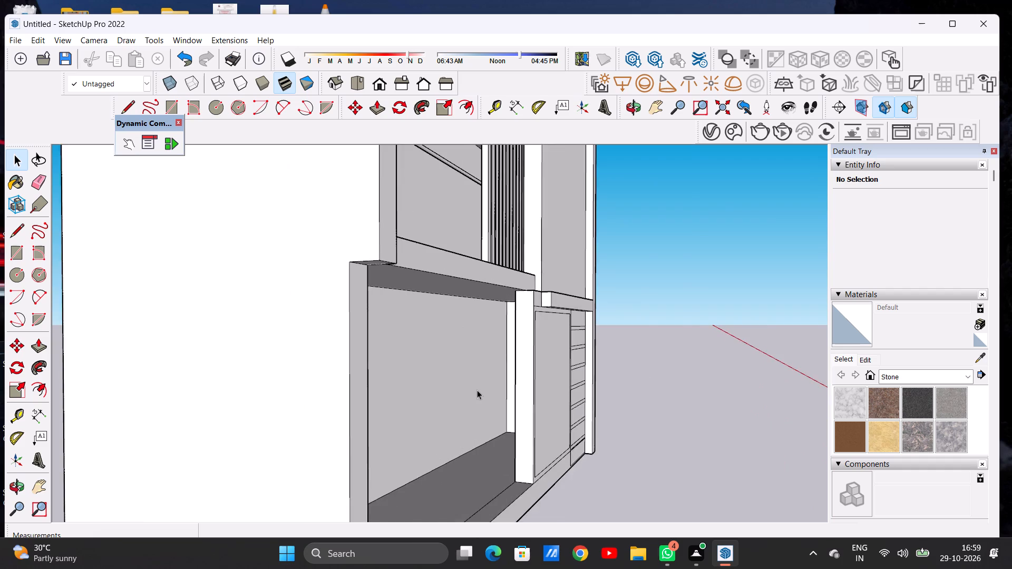
scroll(477, 390, up, 7)
middle_drag(477, 372, 345, 376)
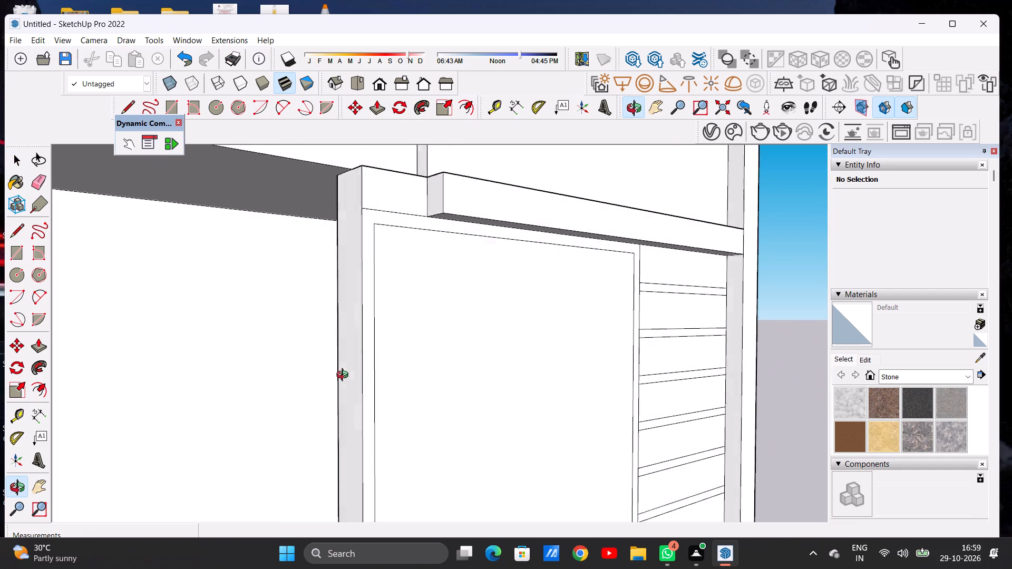
middle_drag(345, 376, 331, 378)
scroll(508, 354, down, 6)
scroll(557, 379, down, 8)
scroll(563, 376, up, 1)
scroll(550, 366, down, 9)
middle_drag(567, 387, 443, 411)
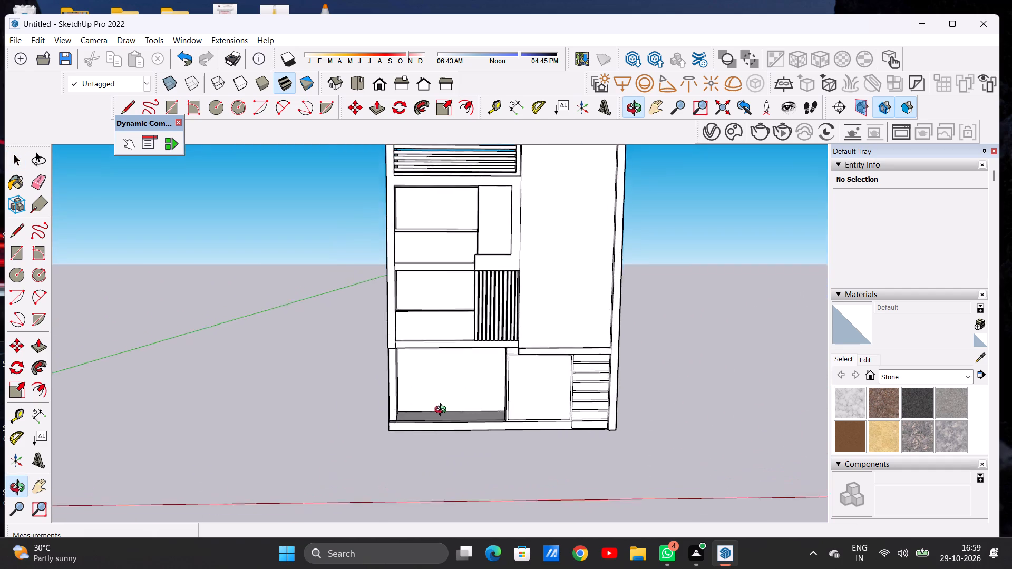
Examine the corner where the lower open compartment's outer post meets the base ledge.
middle_drag(443, 411, 407, 453)
scroll(396, 420, up, 8)
middle_drag(387, 422, 392, 454)
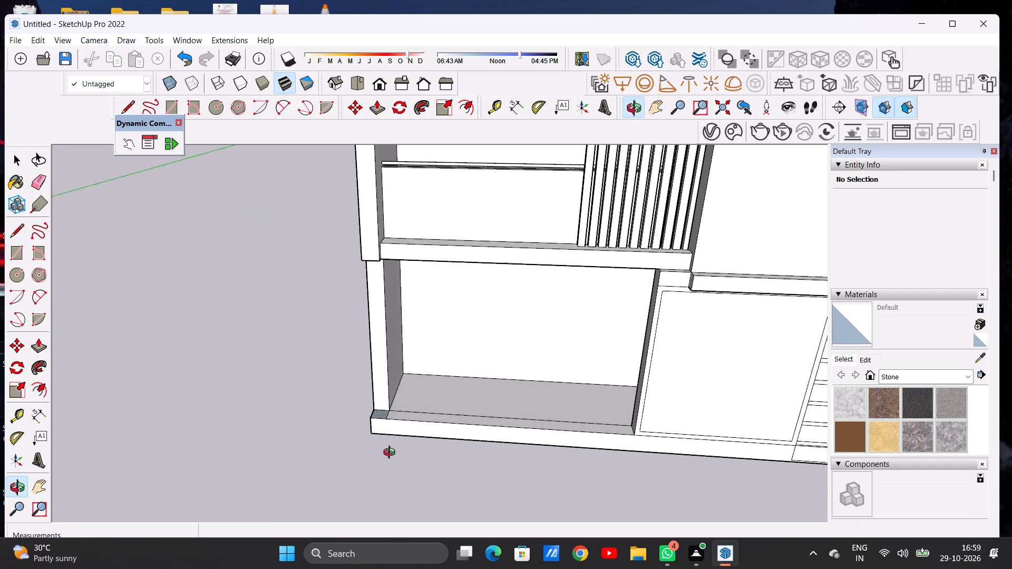
middle_drag(392, 454, 409, 482)
scroll(390, 389, up, 15)
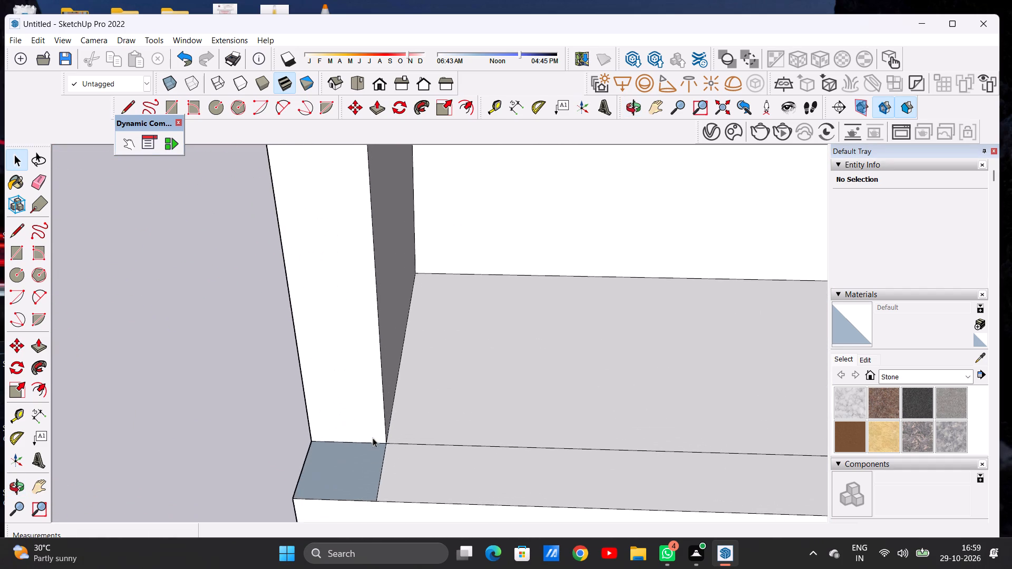
scroll(375, 443, down, 1)
scroll(375, 443, up, 1)
scroll(375, 443, down, 5)
scroll(380, 437, down, 19)
middle_drag(440, 409, 435, 326)
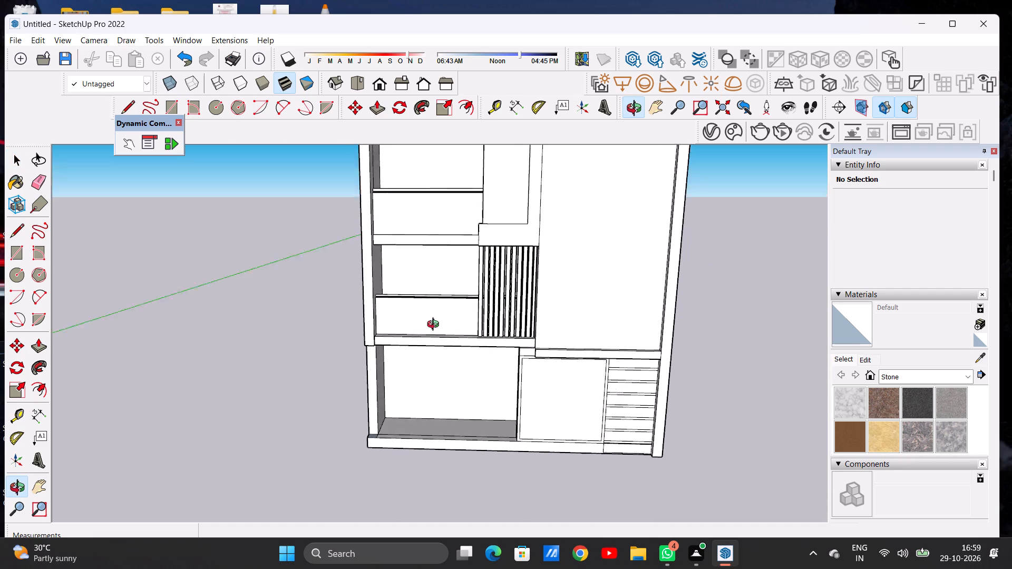
middle_drag(435, 326, 435, 317)
middle_drag(448, 386, 413, 475)
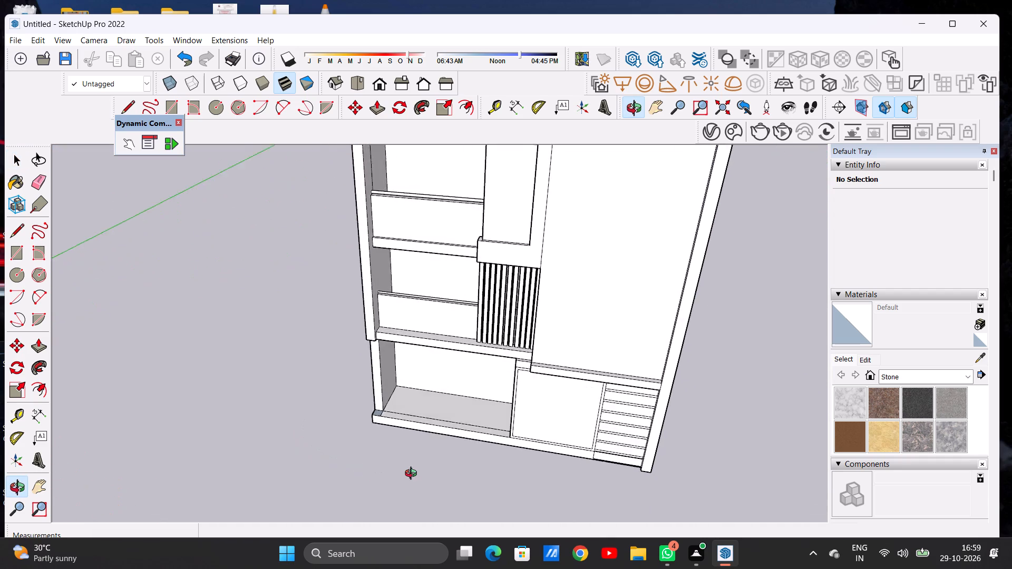
middle_drag(413, 475, 336, 416)
Push/Pull the front face of the lower compartment's outer post forward about 1' 5 7/16", flush with the base ledge's front.
scroll(364, 412, up, 6)
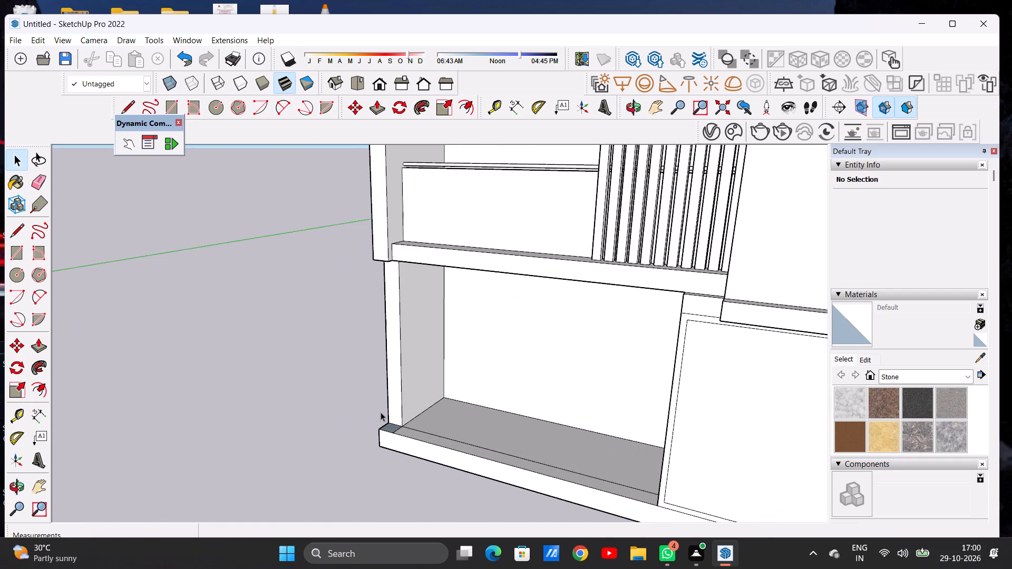
key(p)
scroll(396, 426, up, 11)
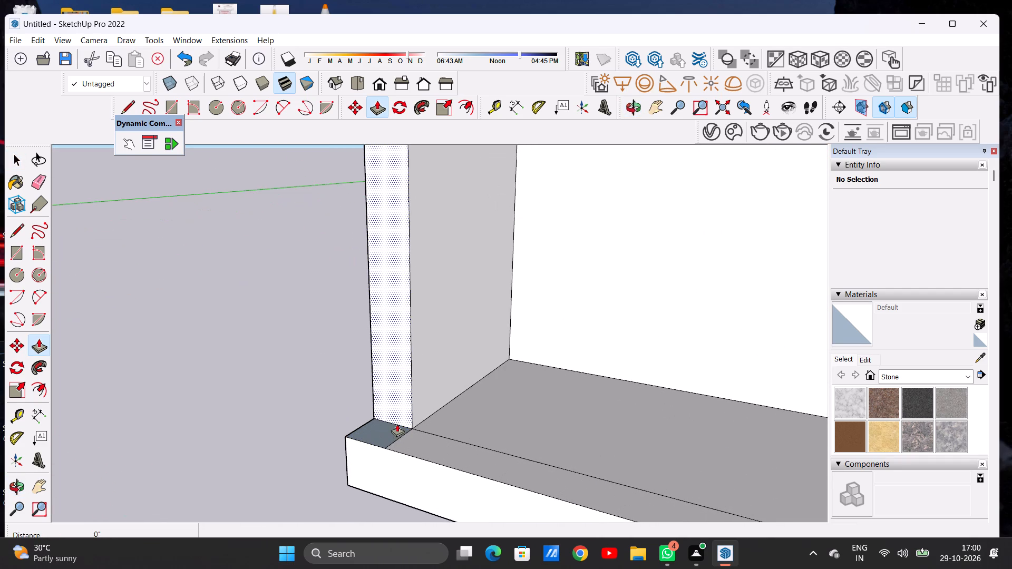
click(397, 422)
click(381, 453)
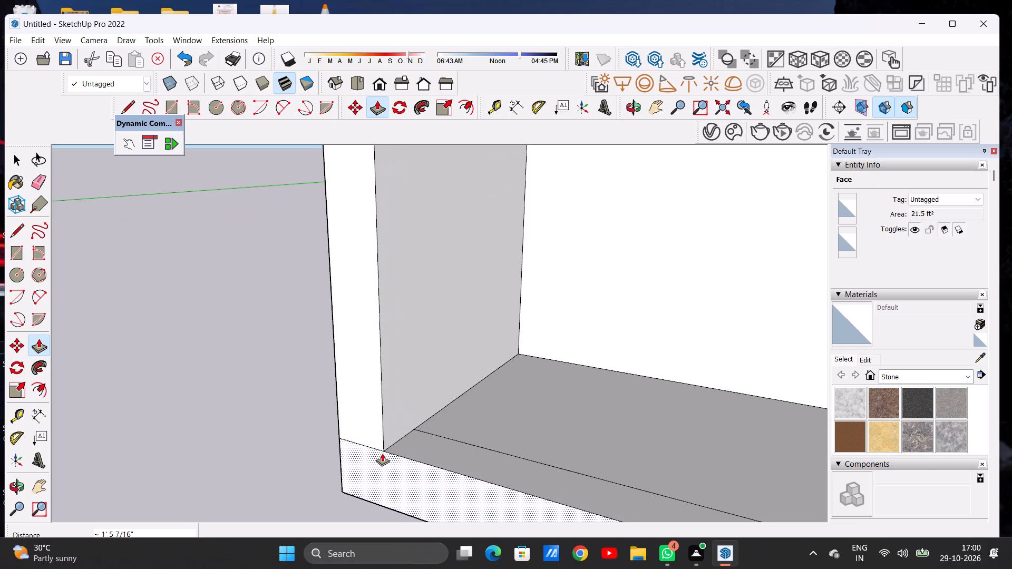
Examine the extended outer post, lower open compartment and base ledge from the front, side and above.
key(space)
scroll(413, 320, down, 12)
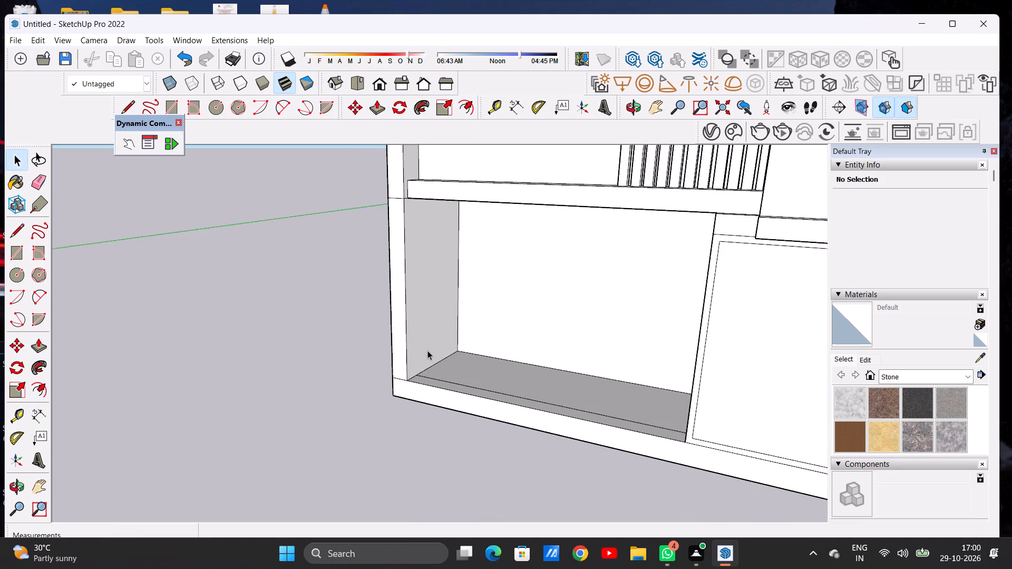
scroll(427, 350, down, 4)
scroll(427, 369, up, 1)
scroll(427, 369, down, 1)
scroll(427, 369, up, 1)
scroll(428, 368, down, 1)
middle_drag(419, 333, 560, 300)
scroll(364, 244, up, 17)
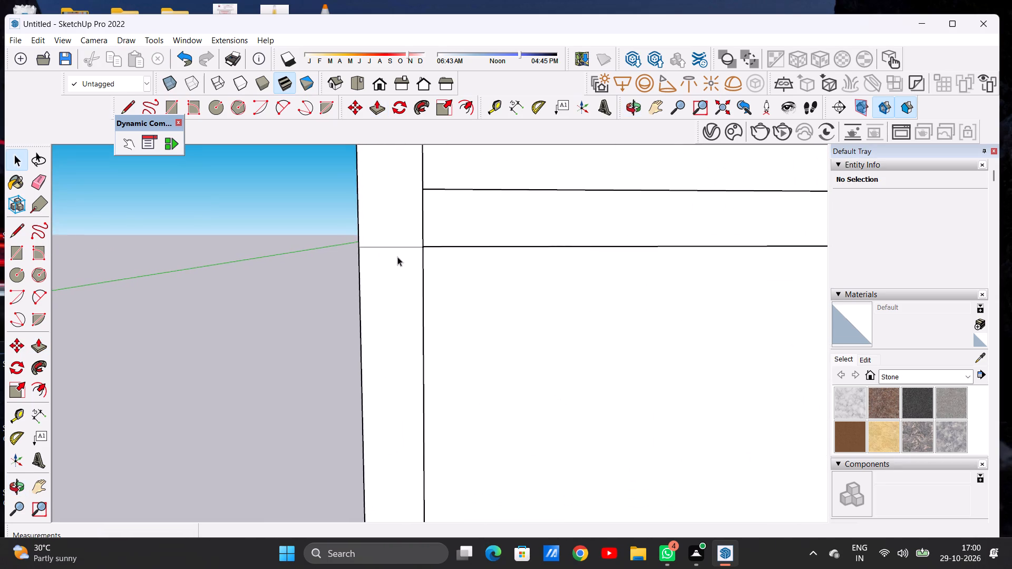
middle_drag(394, 256, 344, 327)
scroll(351, 331, down, 12)
scroll(356, 342, up, 1)
scroll(356, 341, down, 2)
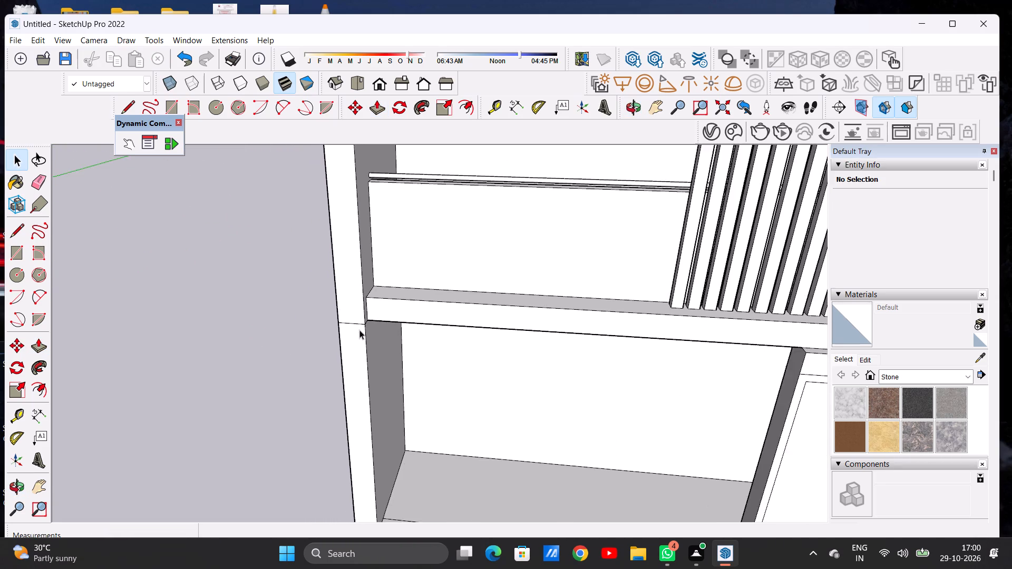
scroll(359, 330, down, 2)
scroll(364, 339, up, 1)
scroll(364, 339, down, 4)
middle_drag(364, 337, 393, 279)
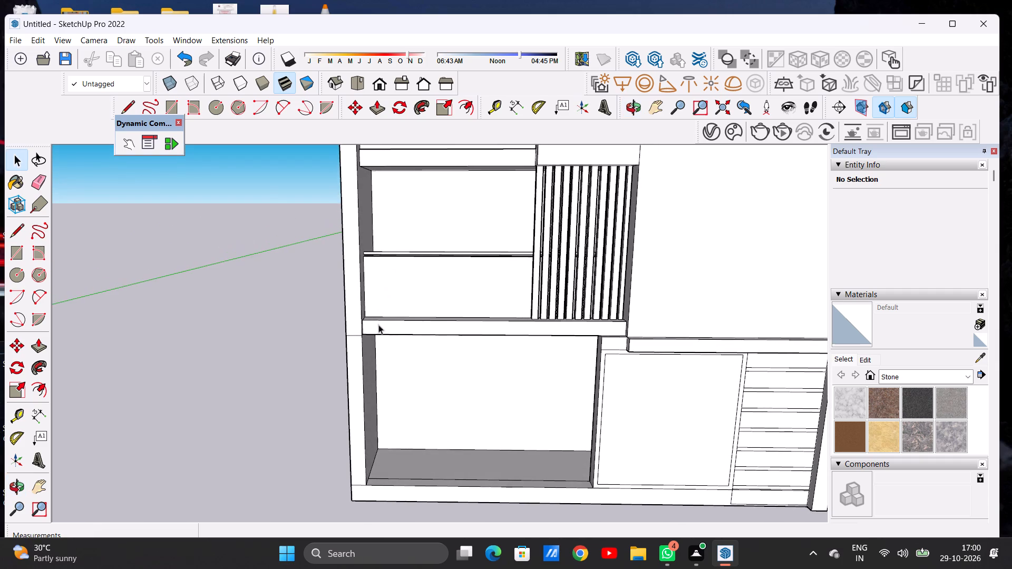
scroll(376, 350, down, 6)
middle_drag(441, 390, 625, 364)
scroll(506, 412, up, 6)
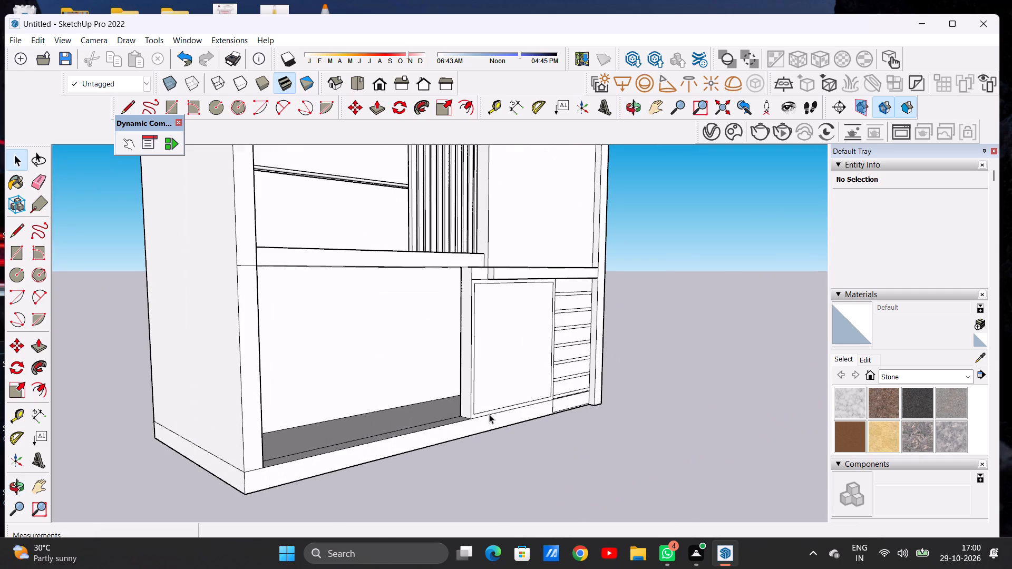
middle_drag(471, 404, 426, 465)
scroll(535, 417, down, 1)
scroll(541, 417, up, 1)
scroll(544, 418, down, 1)
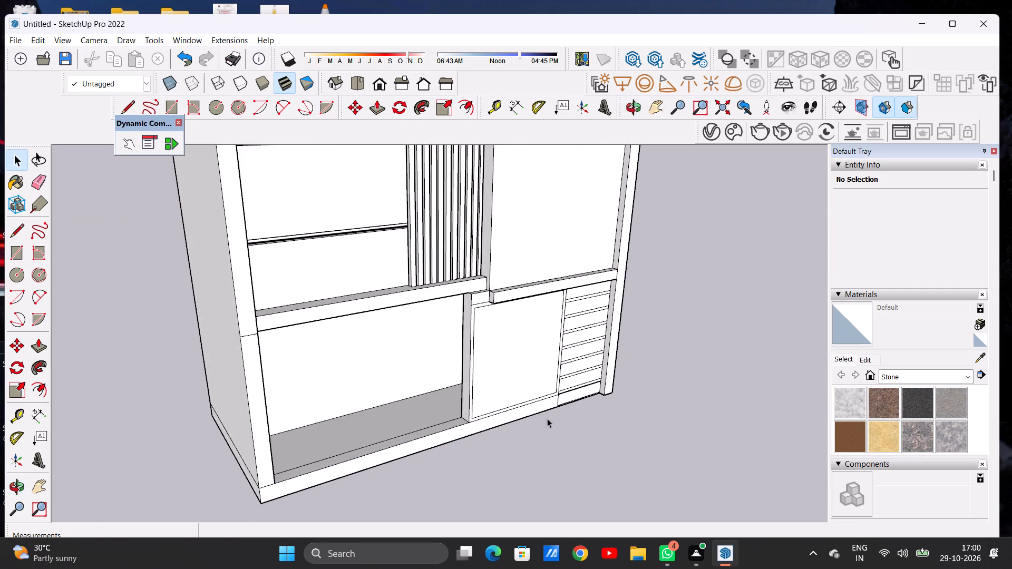
middle_drag(545, 418, 407, 385)
scroll(556, 410, down, 5)
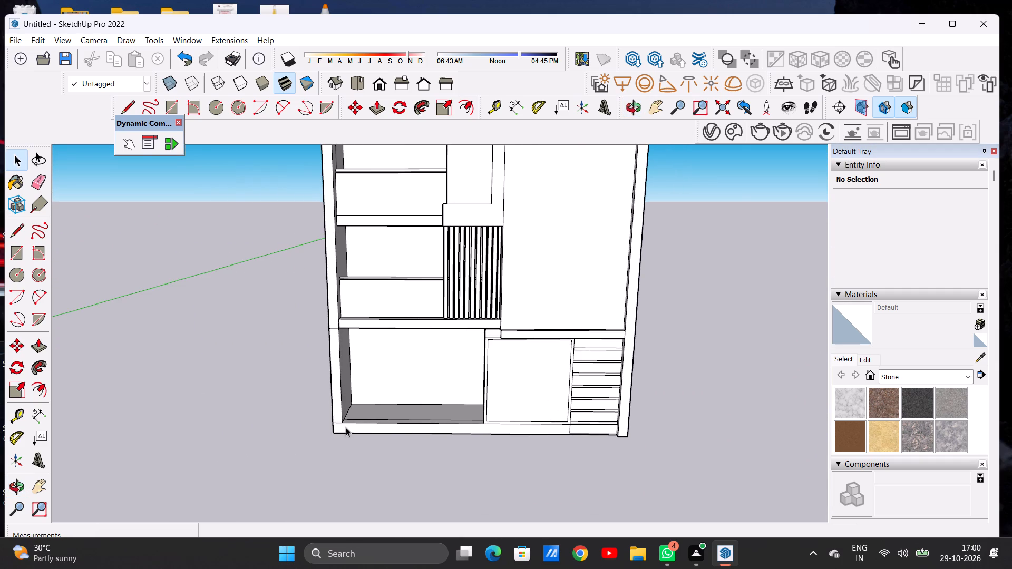
Erase the dividing edge between the lower compartment's outer post and the base ledge on the front face.
scroll(348, 427, up, 15)
scroll(362, 417, down, 2)
scroll(362, 417, up, 1)
scroll(362, 417, down, 1)
scroll(362, 417, up, 1)
key(e)
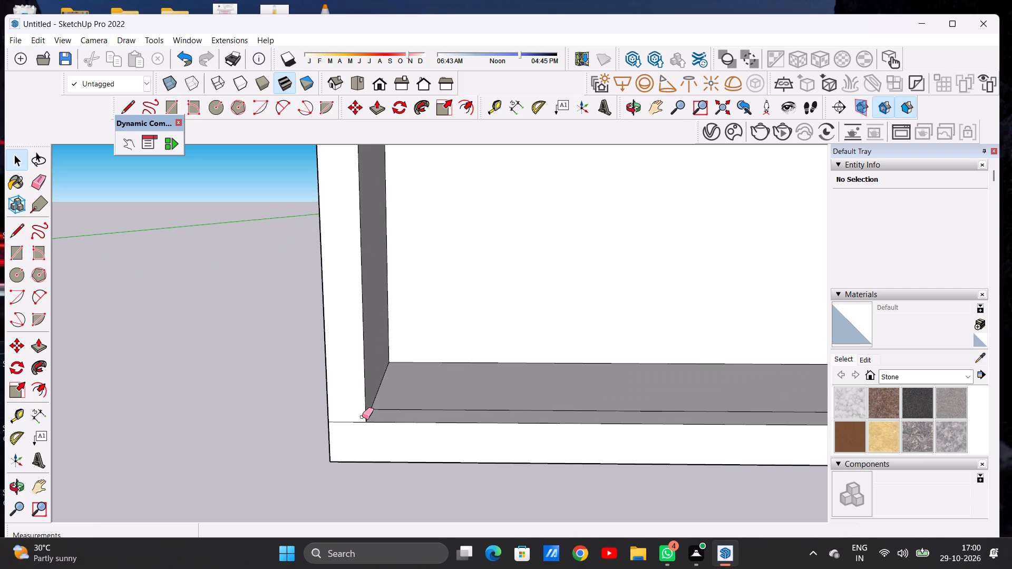
scroll(356, 427, up, 5)
drag(348, 410, 351, 425)
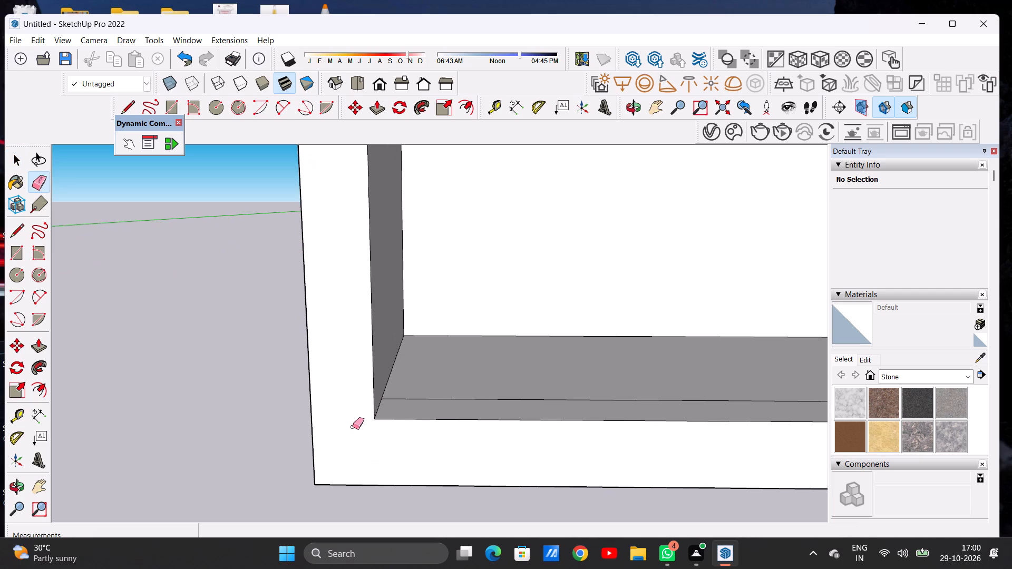
key(space)
Review the whole cabinet front, from the lower compartments up to the railing and the tall plain panel.
scroll(474, 449, down, 11)
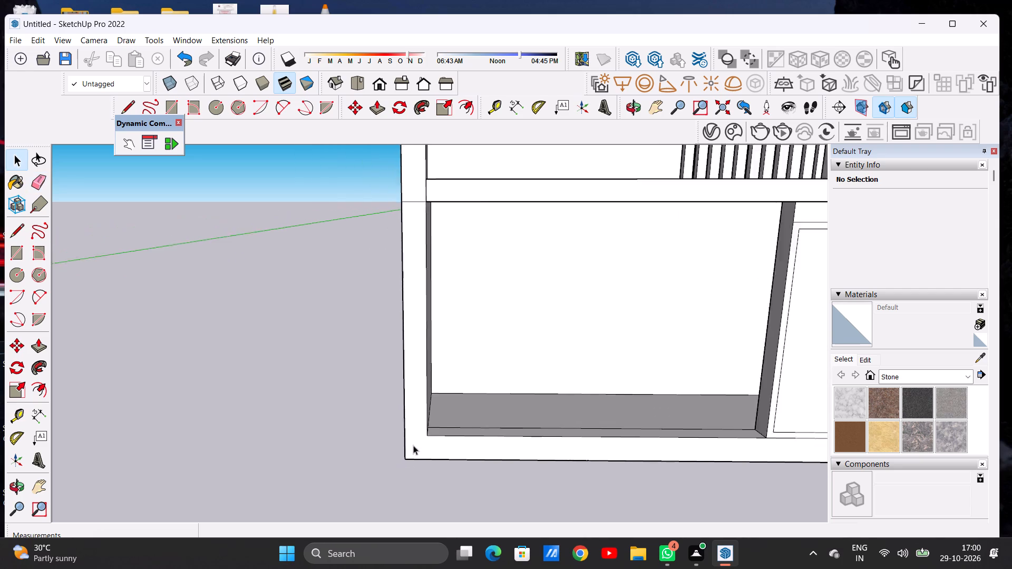
scroll(413, 445, down, 10)
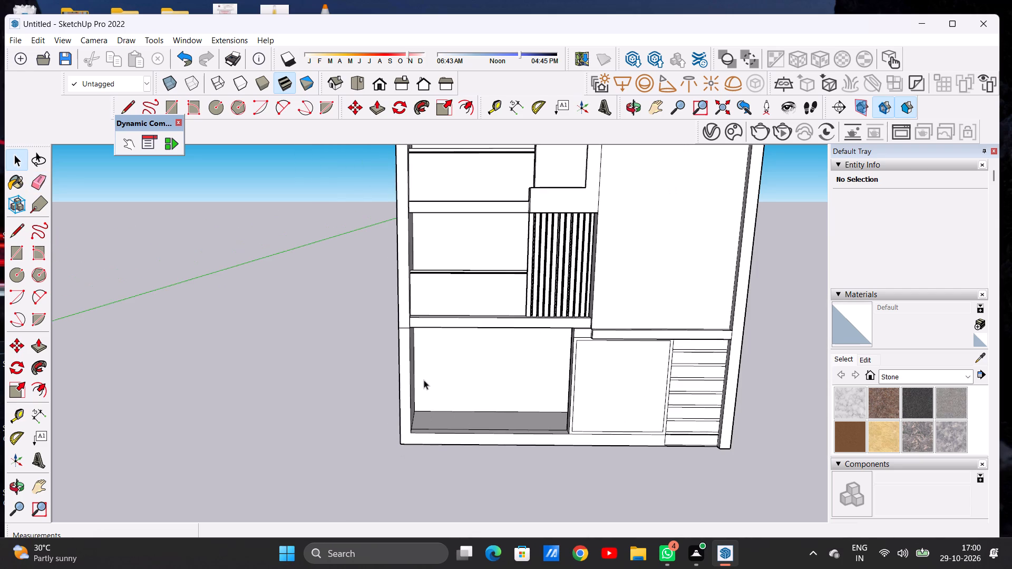
scroll(443, 342, down, 2)
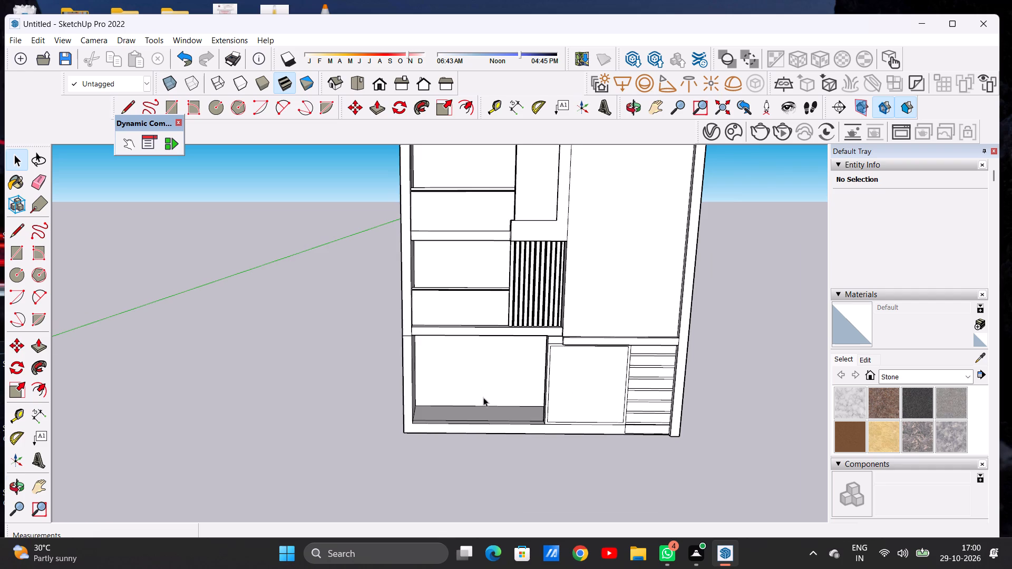
middle_drag(481, 397, 464, 370)
scroll(468, 355, down, 1)
scroll(471, 389, up, 1)
scroll(465, 415, down, 14)
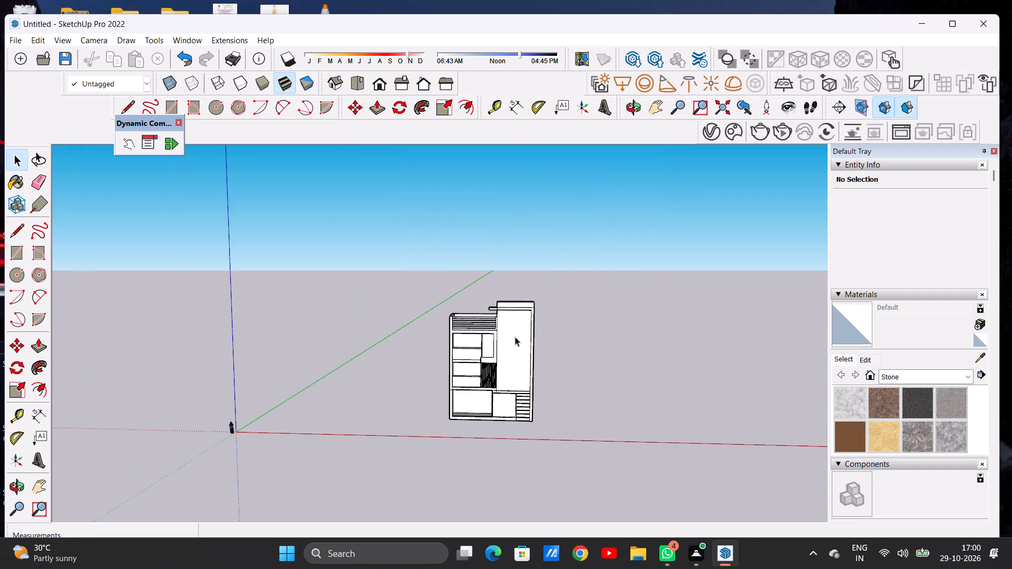
scroll(515, 337, up, 1)
scroll(515, 337, down, 1)
scroll(515, 337, up, 1)
scroll(514, 337, down, 1)
scroll(514, 337, up, 3)
scroll(512, 345, down, 1)
scroll(512, 346, up, 1)
scroll(511, 347, down, 1)
scroll(511, 348, up, 9)
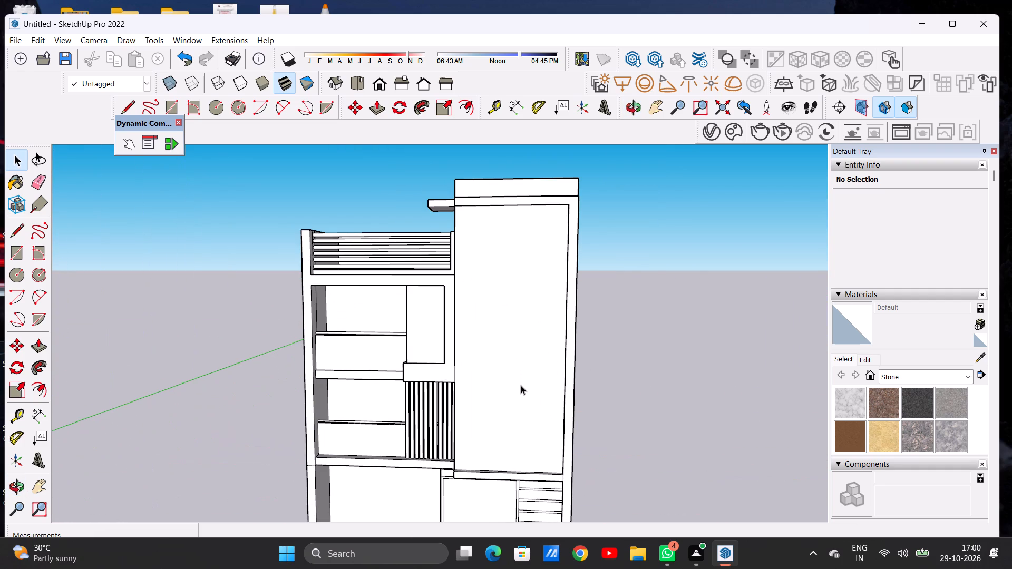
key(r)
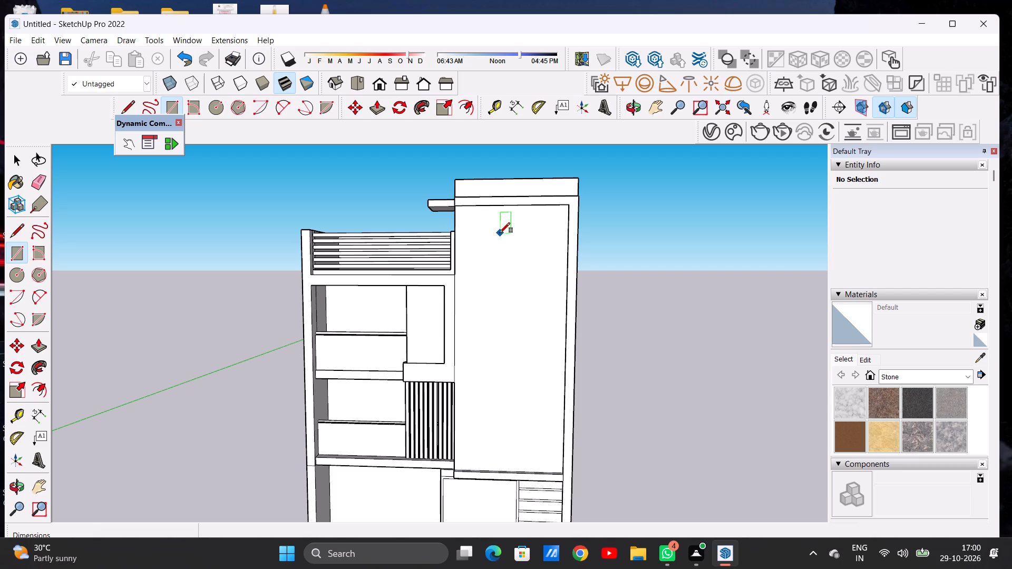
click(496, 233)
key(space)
Draw an upright rectangle about 30' 4" high by 9' 3" wide on the tall plain panel's front face.
text(R)
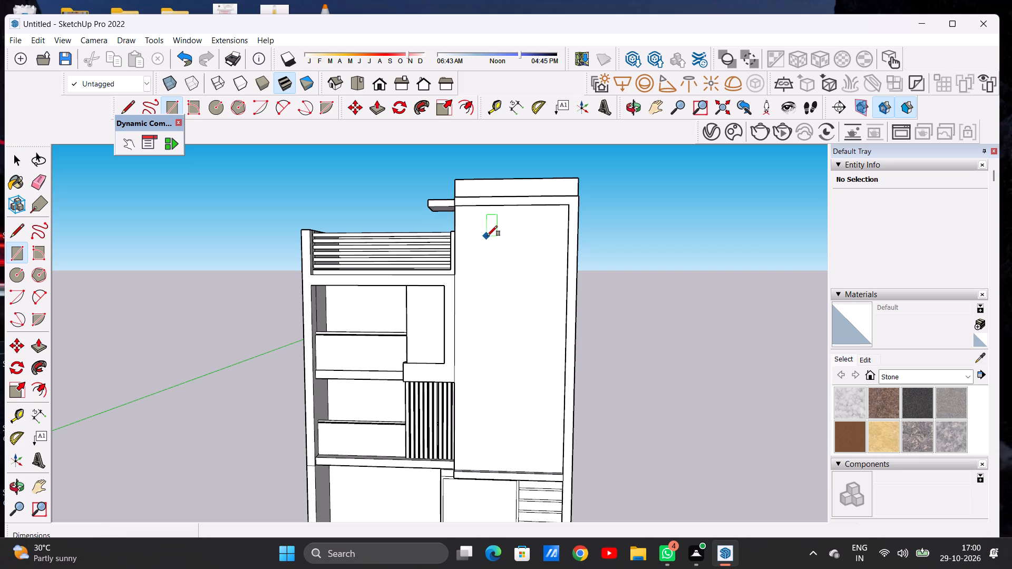
click(487, 236)
click(549, 237)
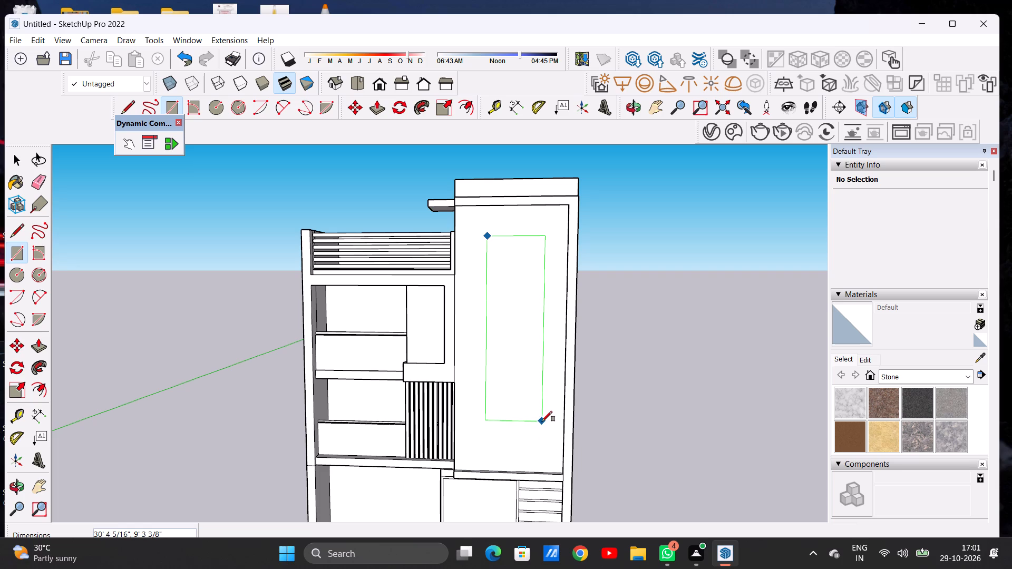
click(542, 421)
key(space)
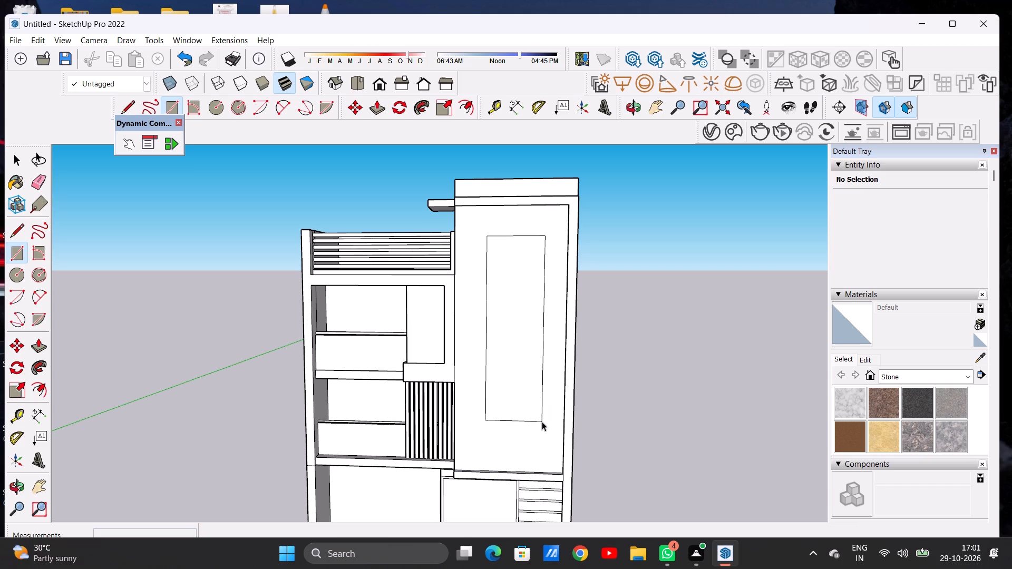
Offset the outline of the upright rectangle on the tall plain panel.
text(OF)
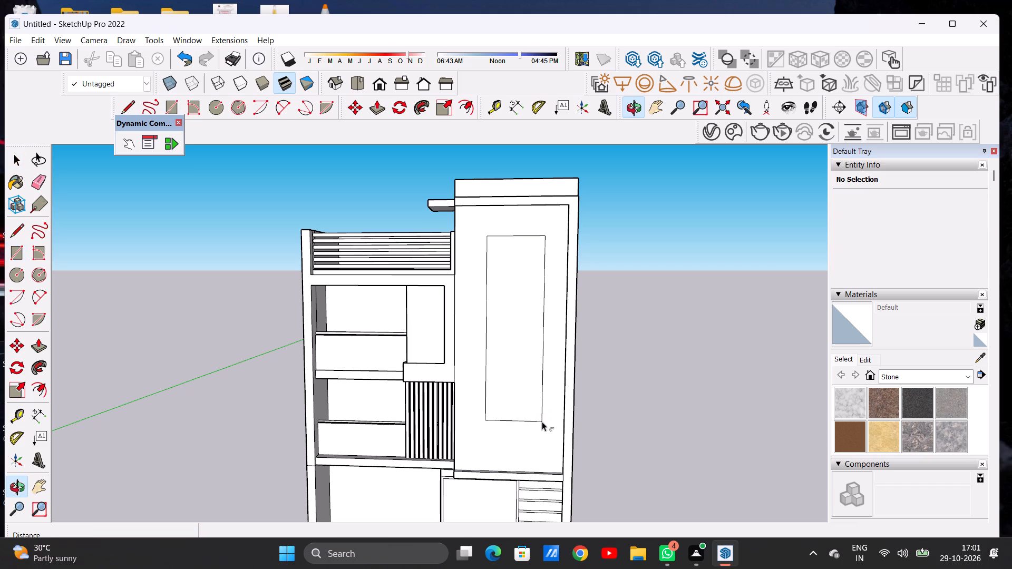
scroll(518, 254, up, 3)
middle_drag(527, 256, 539, 312)
click(501, 253)
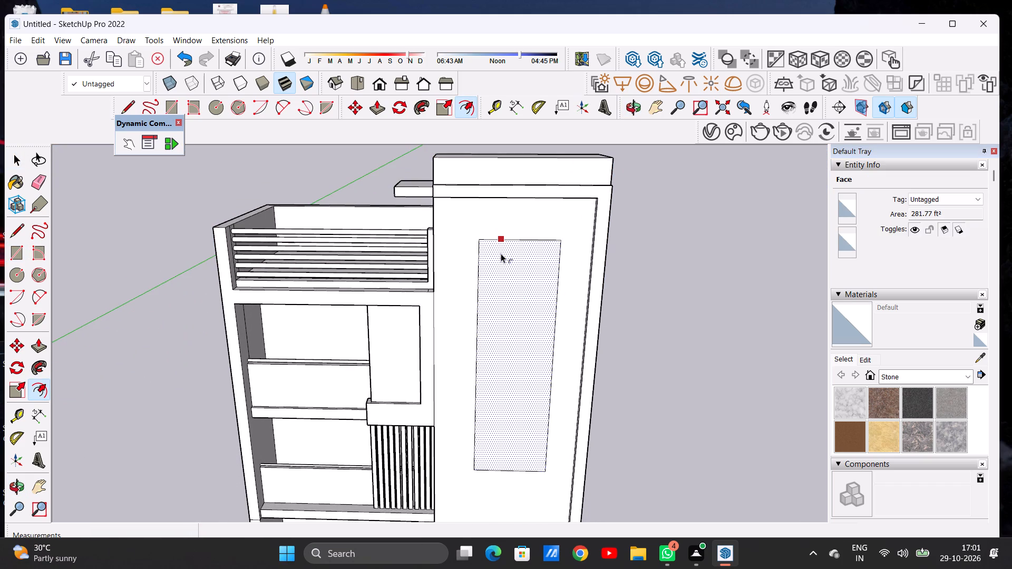
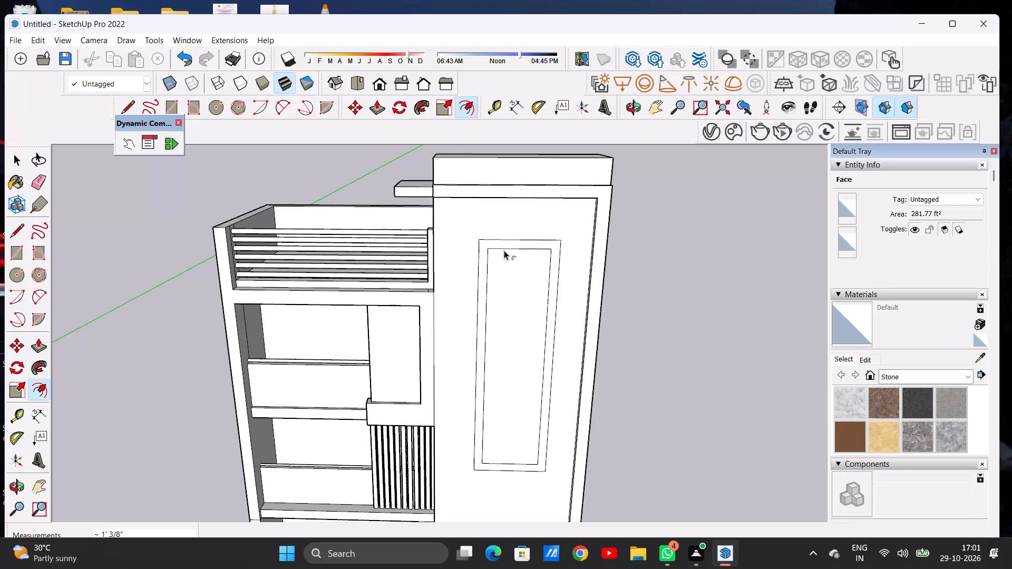
Examine the offset rectangle on the tall panel and the whole cabinet from the front and at an angle.
key(space)
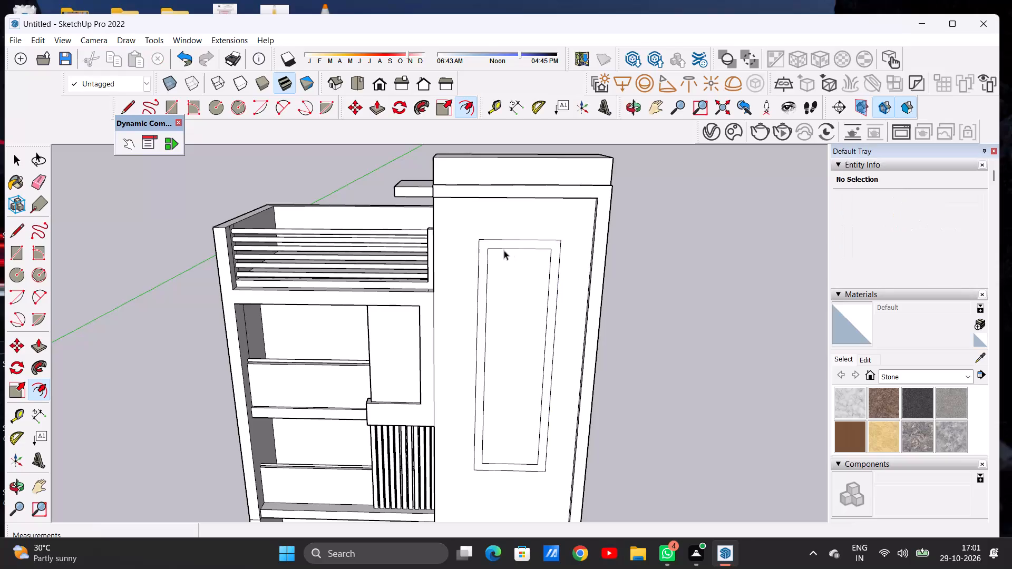
scroll(479, 245, down, 6)
middle_drag(514, 305, 382, 313)
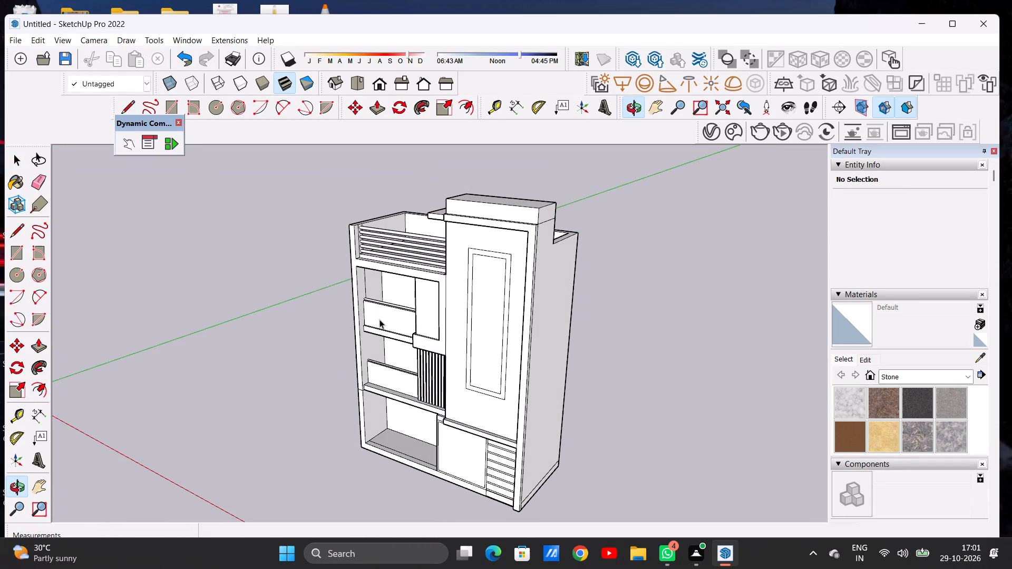
scroll(451, 321, down, 6)
scroll(473, 297, up, 2)
scroll(473, 297, down, 1)
scroll(473, 297, up, 5)
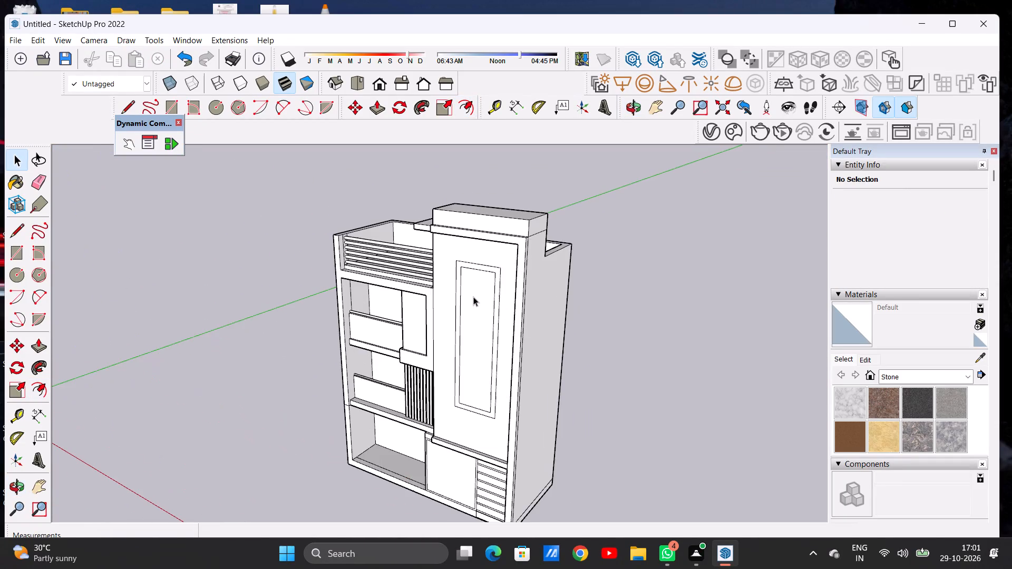
middle_drag(490, 323, 540, 344)
scroll(508, 287, up, 7)
middle_drag(524, 318, 489, 283)
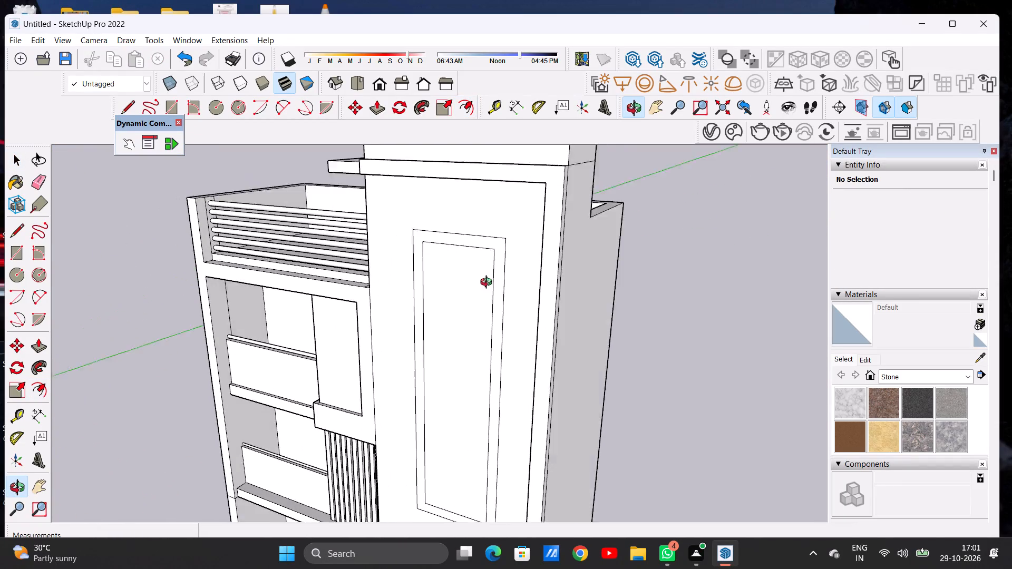
middle_drag(489, 283, 473, 269)
scroll(530, 351, down, 5)
middle_drag(526, 366, 522, 374)
scroll(508, 336, up, 4)
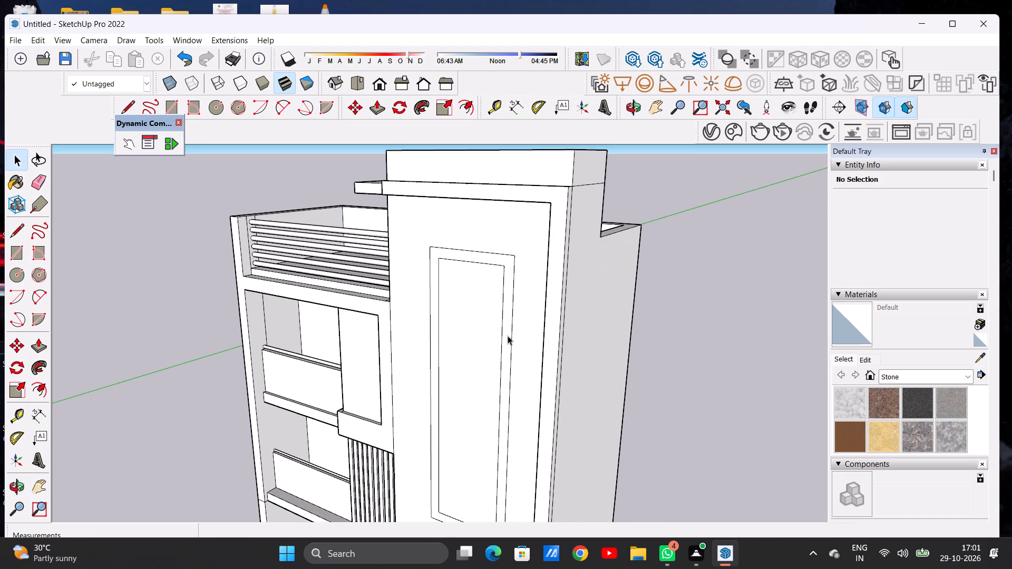
Push/Pull the band between the two rectangles on the tall panel outward by about 6 1/8" to form a raised frame.
key(p)
scroll(508, 279, up, 6)
scroll(508, 269, down, 1)
middle_drag(510, 266, 452, 279)
scroll(452, 279, up, 1)
scroll(449, 279, down, 1)
scroll(449, 279, up, 3)
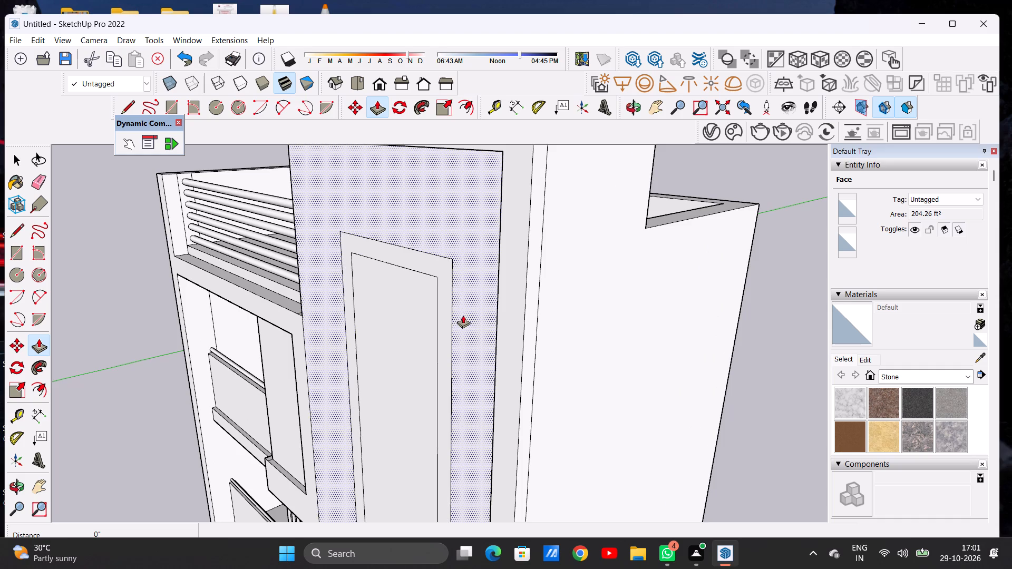
scroll(444, 269, up, 4)
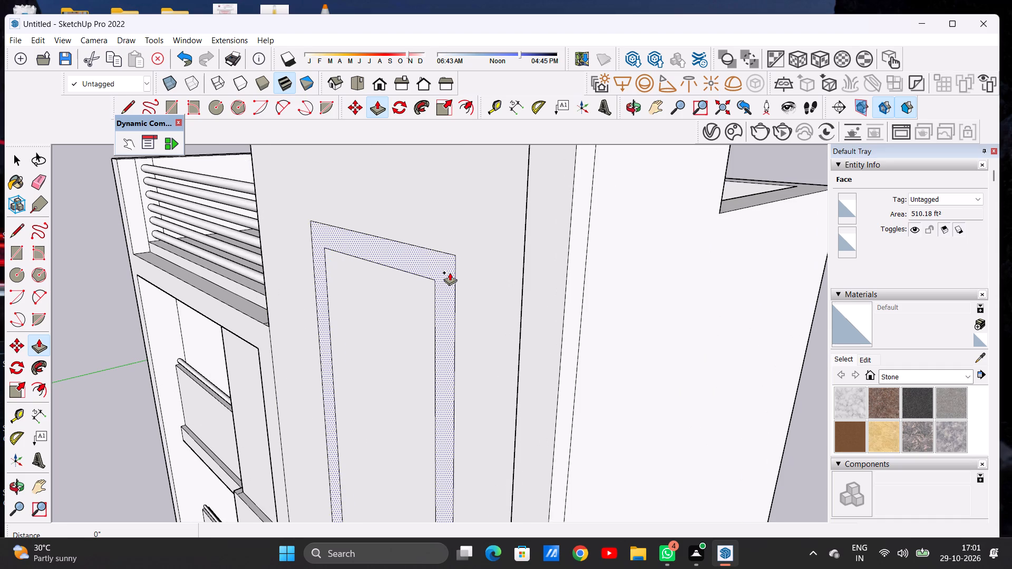
click(451, 275)
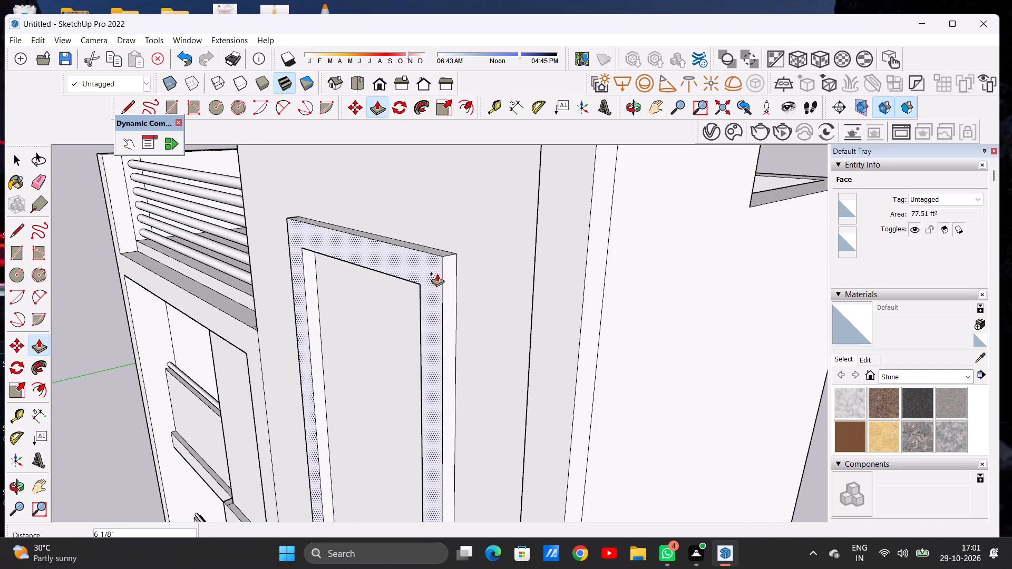
click(437, 273)
key(space)
Examine the raised frame on the tall panel from the front and from the cabinet's side.
scroll(478, 282, down, 5)
scroll(486, 286, up, 1)
scroll(486, 286, down, 7)
middle_drag(425, 312, 549, 295)
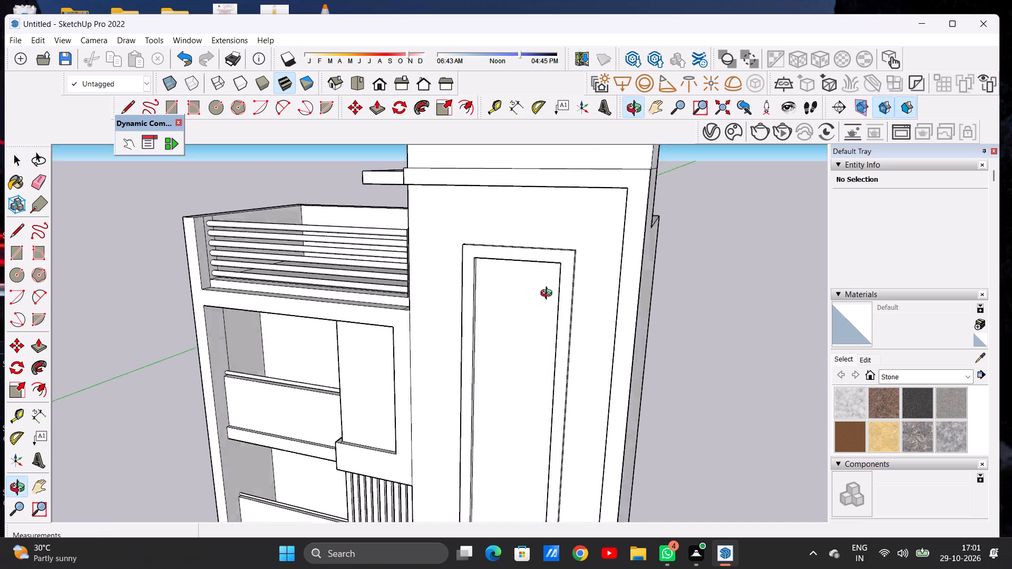
middle_drag(549, 295, 590, 285)
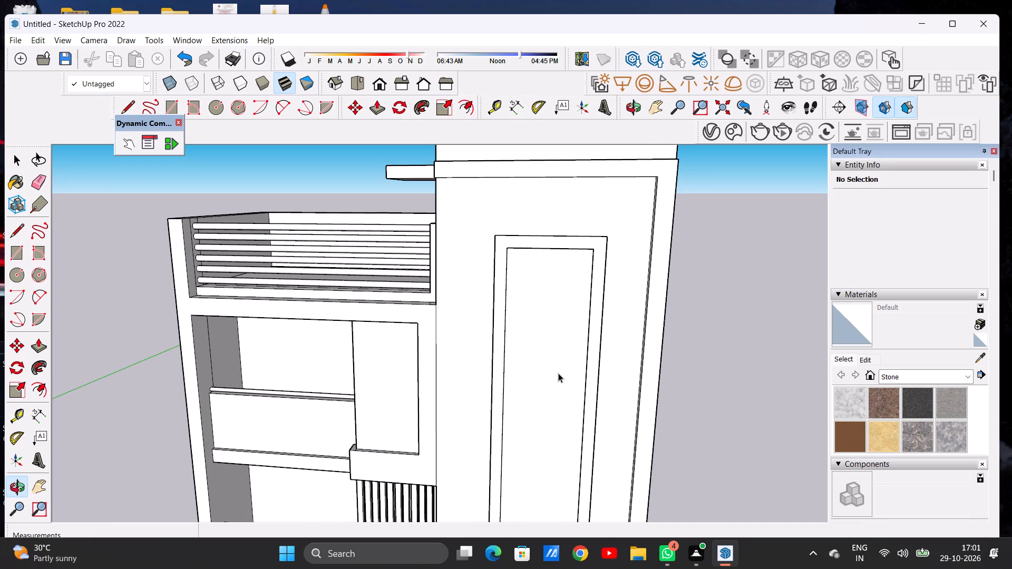
scroll(631, 305, down, 2)
scroll(628, 306, up, 1)
scroll(627, 306, down, 3)
scroll(621, 302, up, 1)
scroll(618, 299, down, 3)
middle_drag(621, 318, 600, 310)
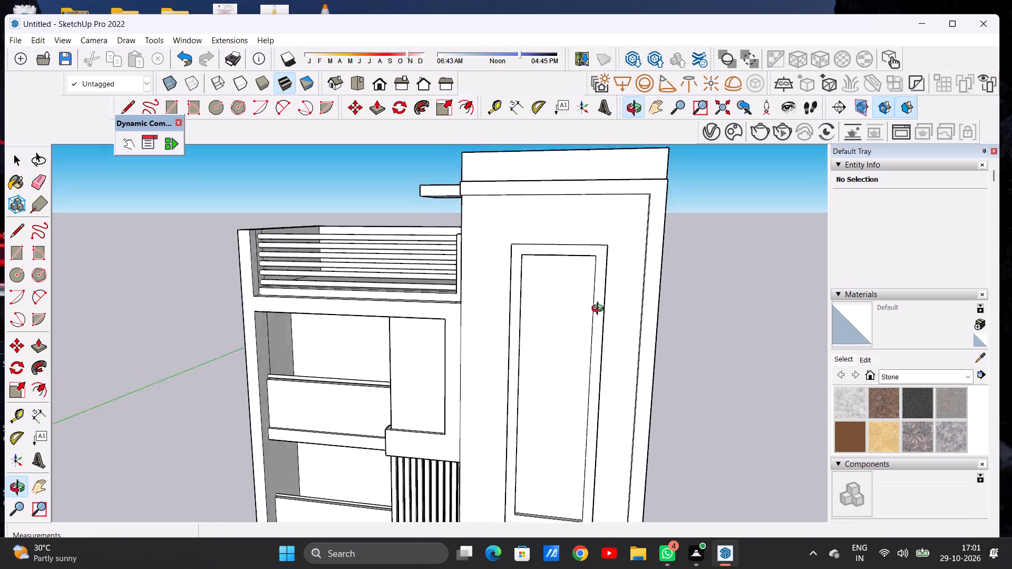
middle_drag(600, 310, 447, 337)
scroll(529, 302, down, 2)
scroll(529, 302, up, 1)
scroll(530, 302, down, 7)
middle_drag(522, 353, 503, 351)
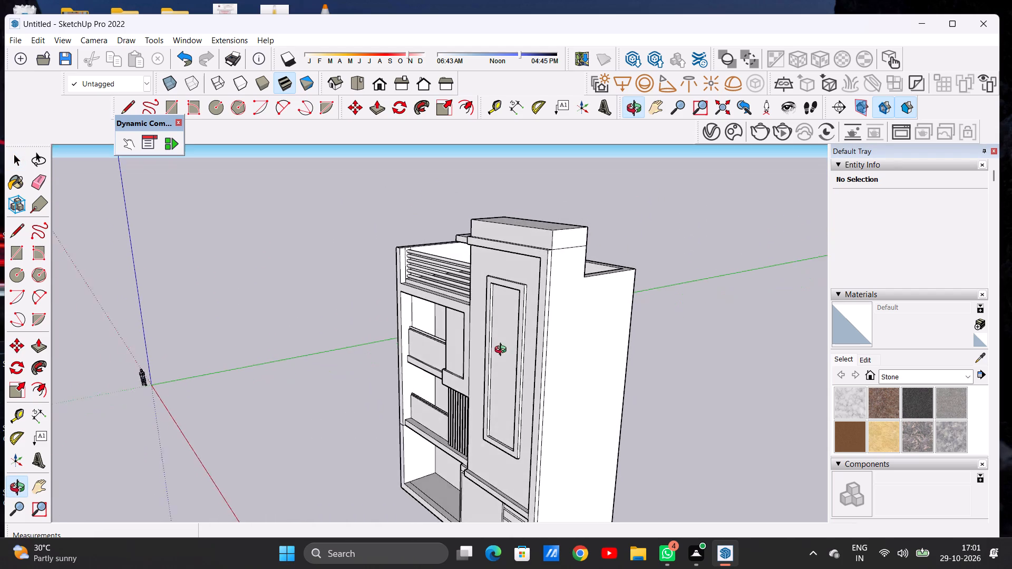
middle_drag(503, 351, 501, 351)
Push/Pull the front face of the tall panel's raised frame outward by about another 3 3/8".
scroll(511, 300, up, 7)
key(p)
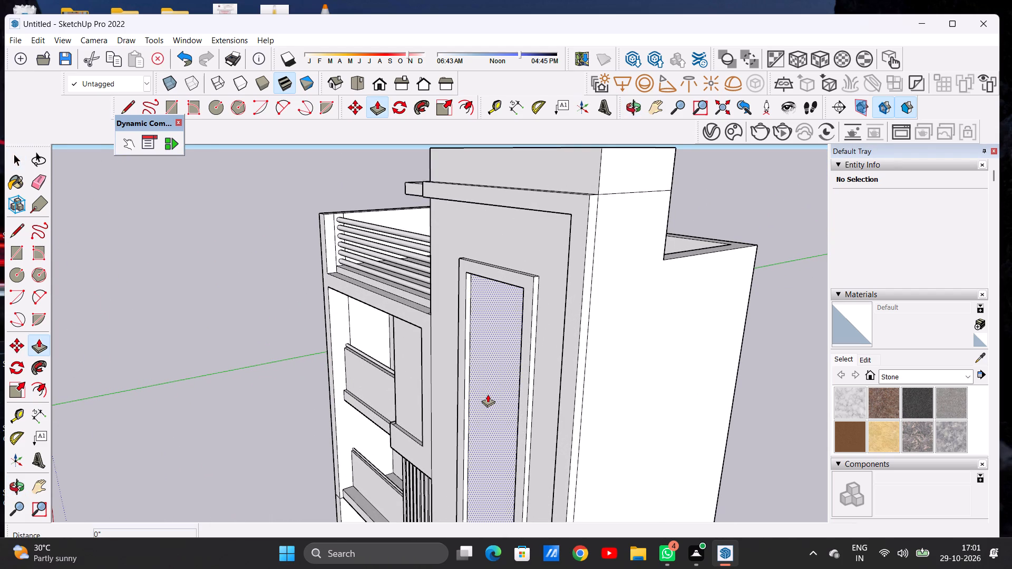
scroll(560, 271, up, 5)
middle_drag(510, 301, 463, 292)
scroll(462, 290, up, 7)
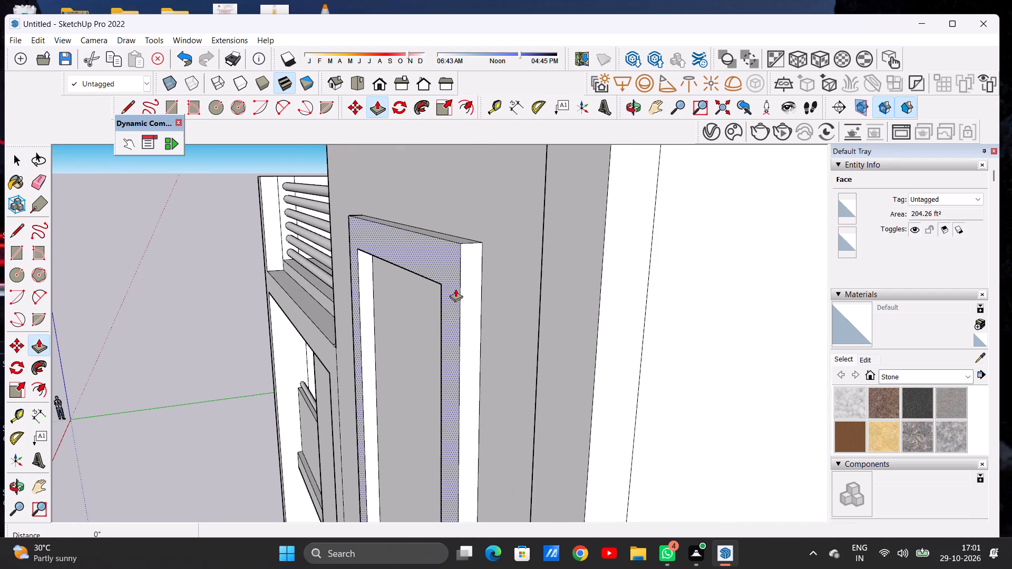
click(455, 289)
click(443, 287)
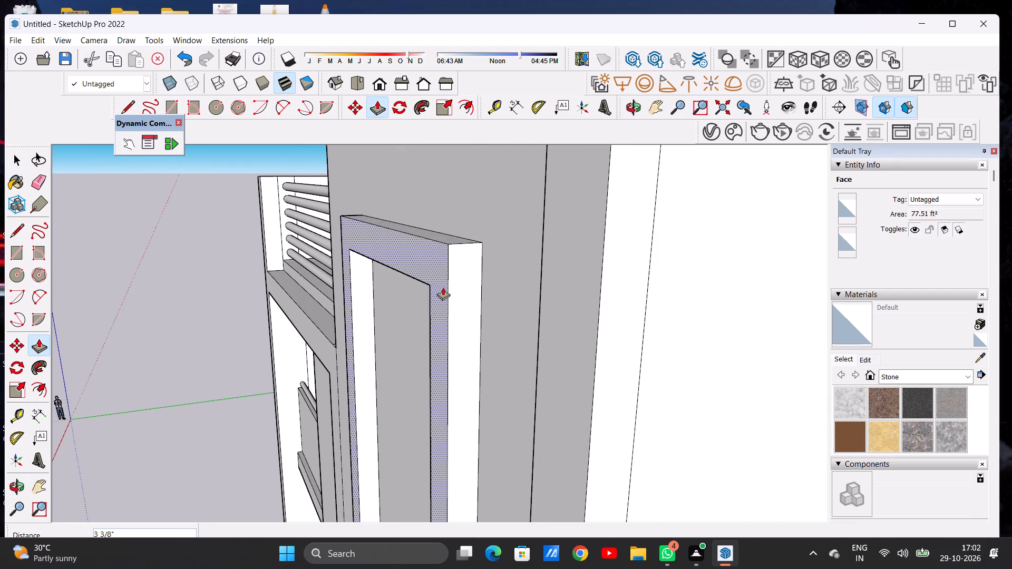
key(space)
Review the frame's depth against the whole cabinet front, then close in on the tall panel.
scroll(510, 273, down, 1)
scroll(511, 274, up, 1)
scroll(512, 274, down, 20)
scroll(512, 274, down, 5)
middle_drag(461, 319, 468, 317)
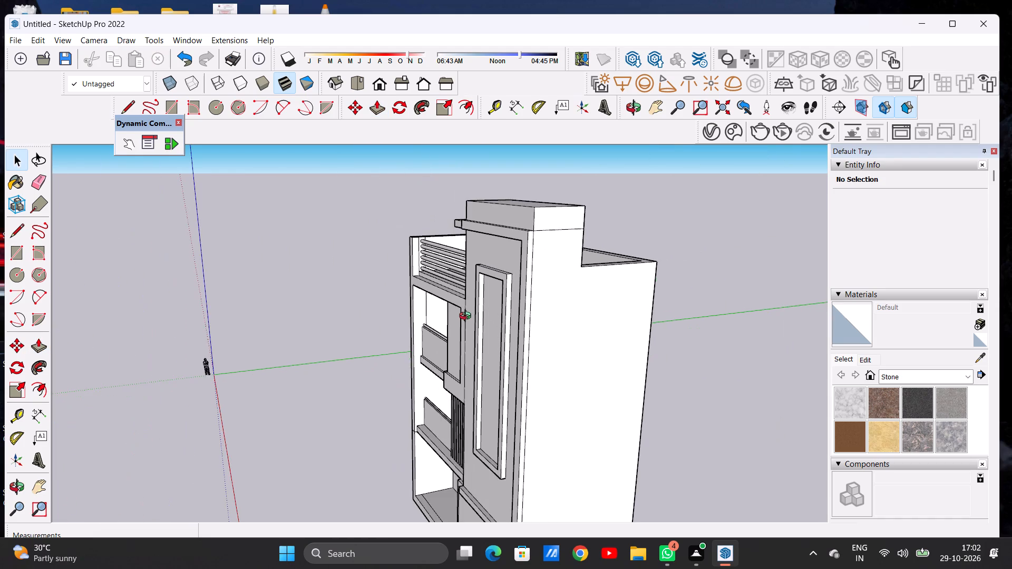
middle_drag(468, 317, 649, 284)
scroll(524, 320, down, 6)
middle_drag(527, 329, 616, 331)
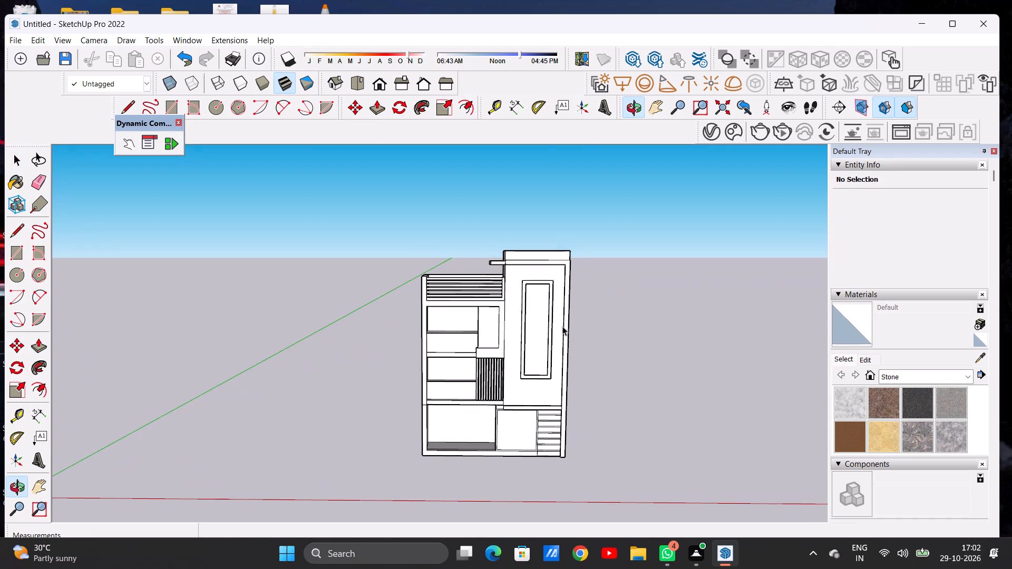
scroll(529, 292, up, 1)
scroll(528, 290, down, 1)
scroll(528, 290, up, 9)
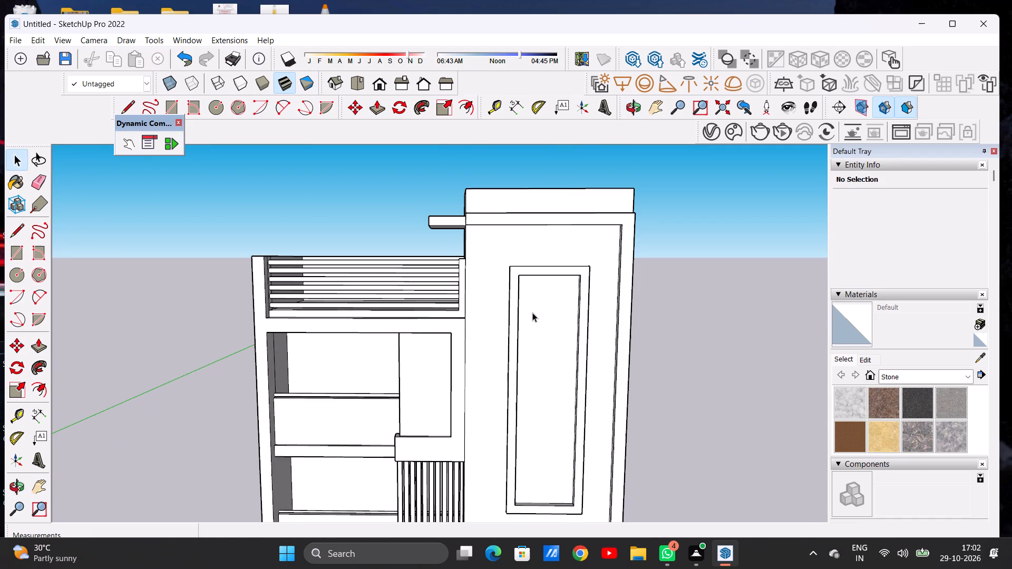
scroll(536, 311, down, 11)
scroll(541, 300, up, 11)
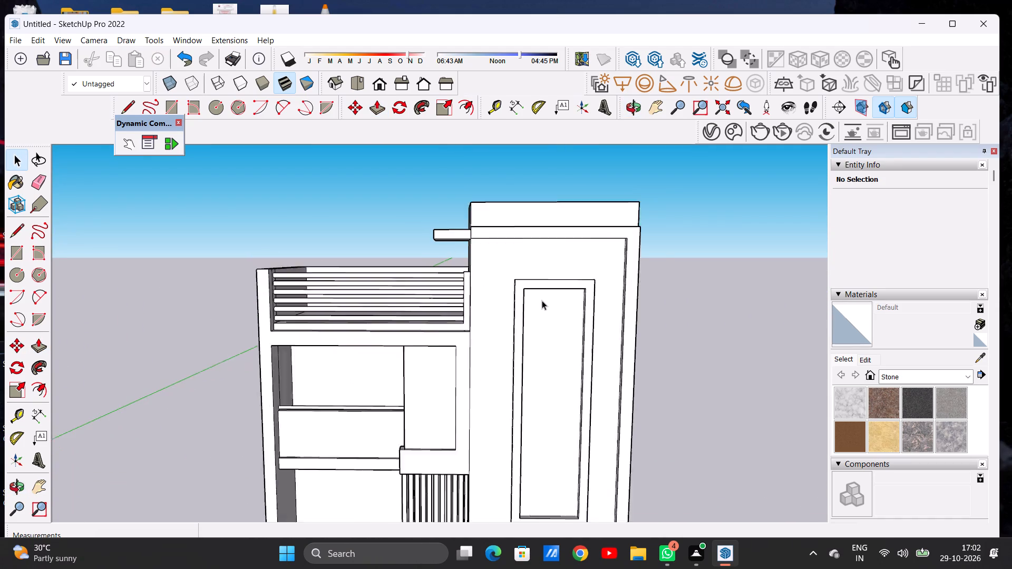
scroll(542, 300, up, 1)
scroll(572, 279, down, 3)
middle_drag(565, 328, 518, 325)
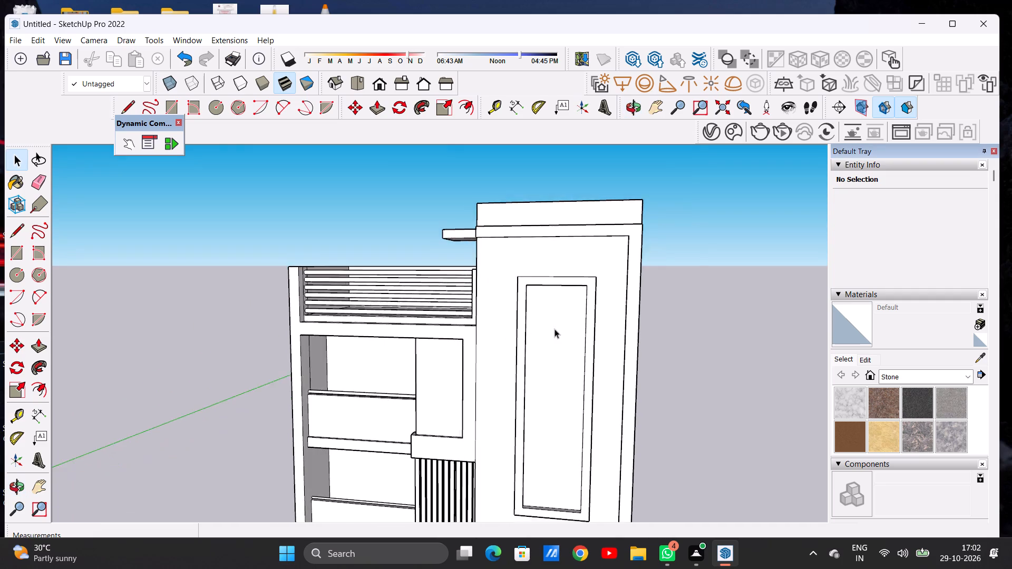
scroll(559, 330, up, 5)
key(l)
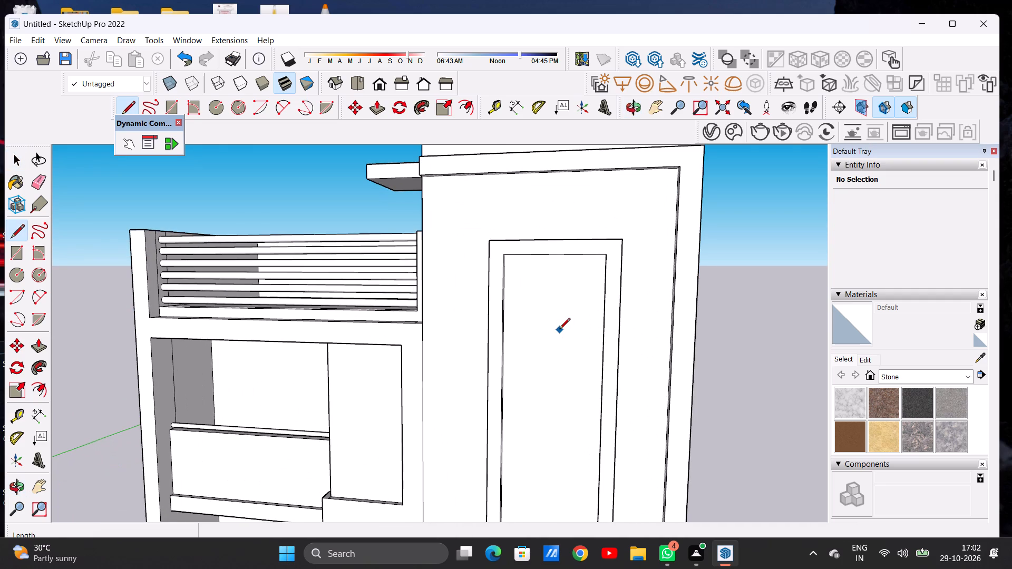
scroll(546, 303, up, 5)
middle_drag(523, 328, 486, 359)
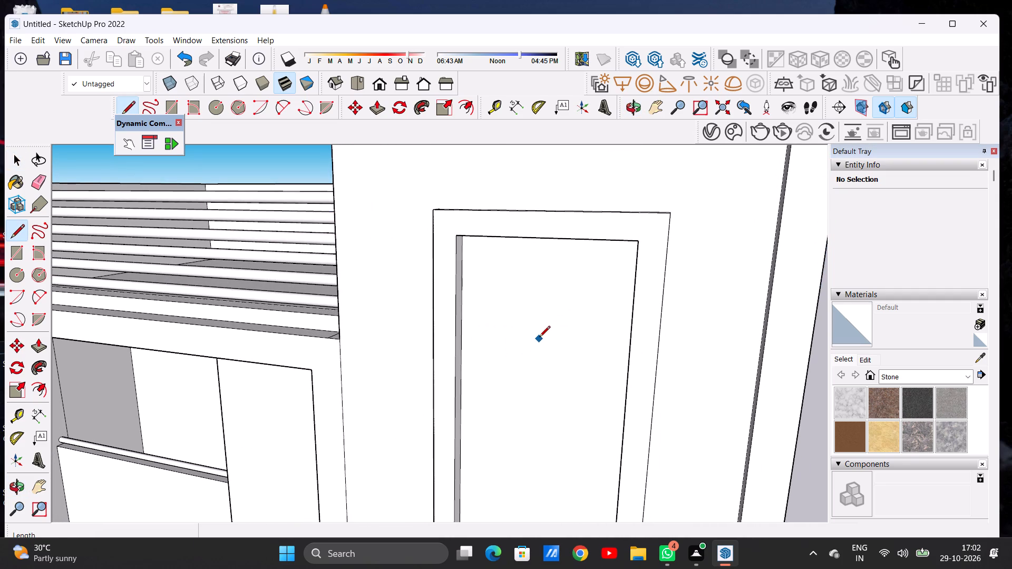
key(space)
Push/Pull the front face of the tall panel's raised frame slightly farther outward to deepen the frame.
scroll(586, 310, down, 4)
middle_drag(572, 308, 445, 320)
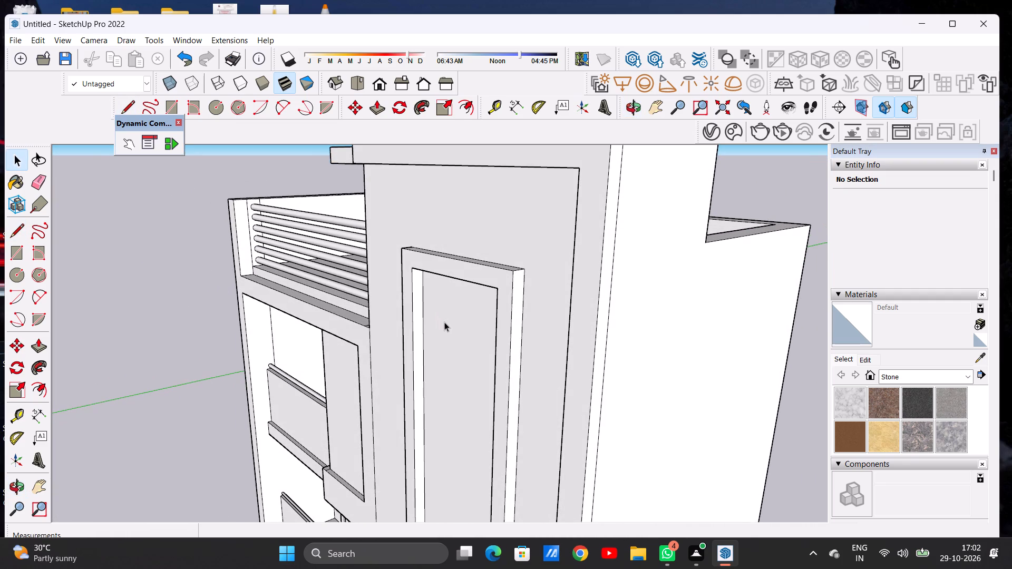
key(p)
scroll(526, 292, up, 6)
click(493, 303)
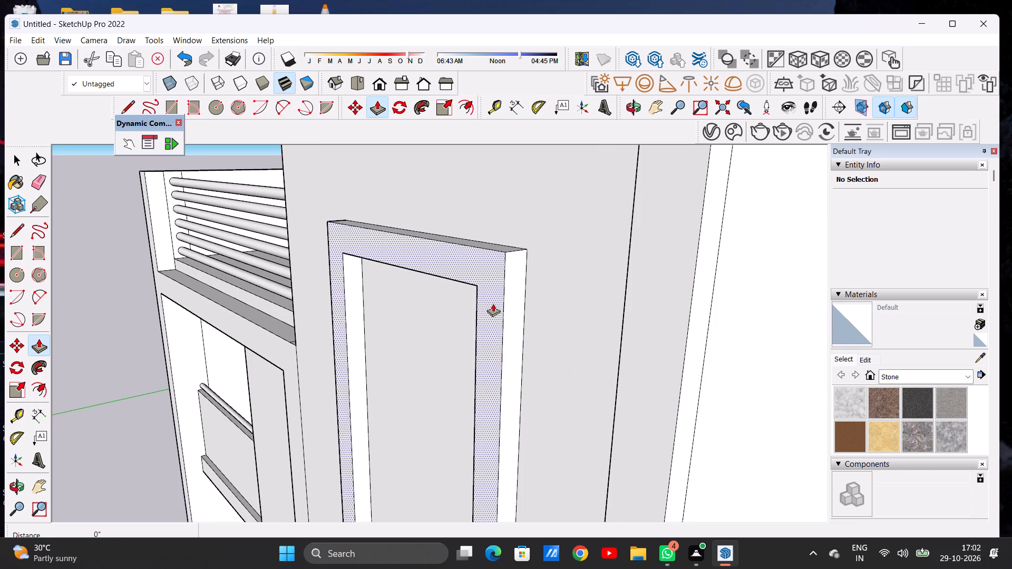
click(477, 308)
key(space)
Draw a horizontal line about 7' 2 5/8" long across the recessed panel between the frame's two inner side edges.
scroll(557, 314, down, 3)
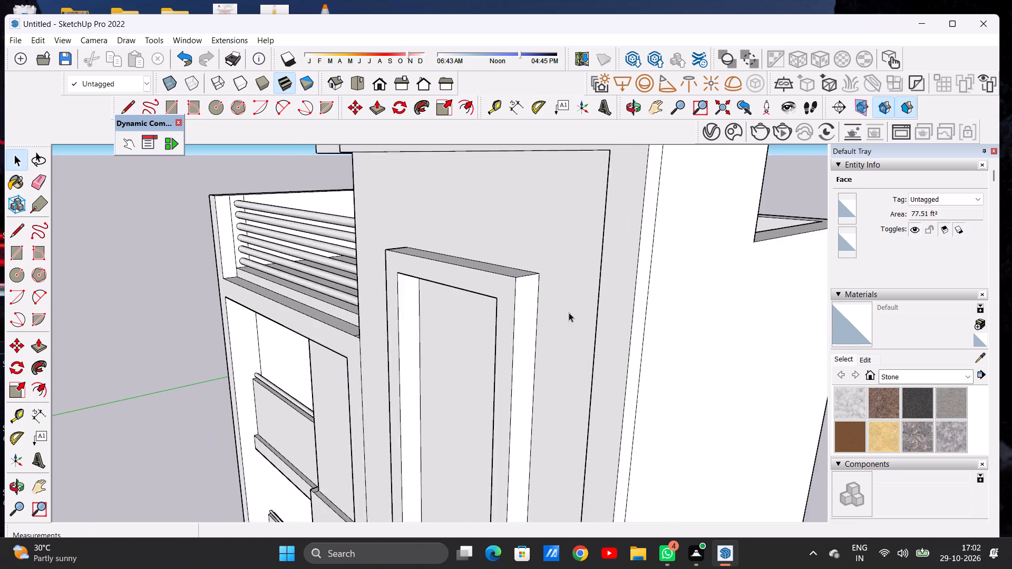
scroll(569, 312, down, 7)
scroll(583, 293, up, 1)
scroll(584, 292, down, 20)
middle_drag(528, 342, 716, 306)
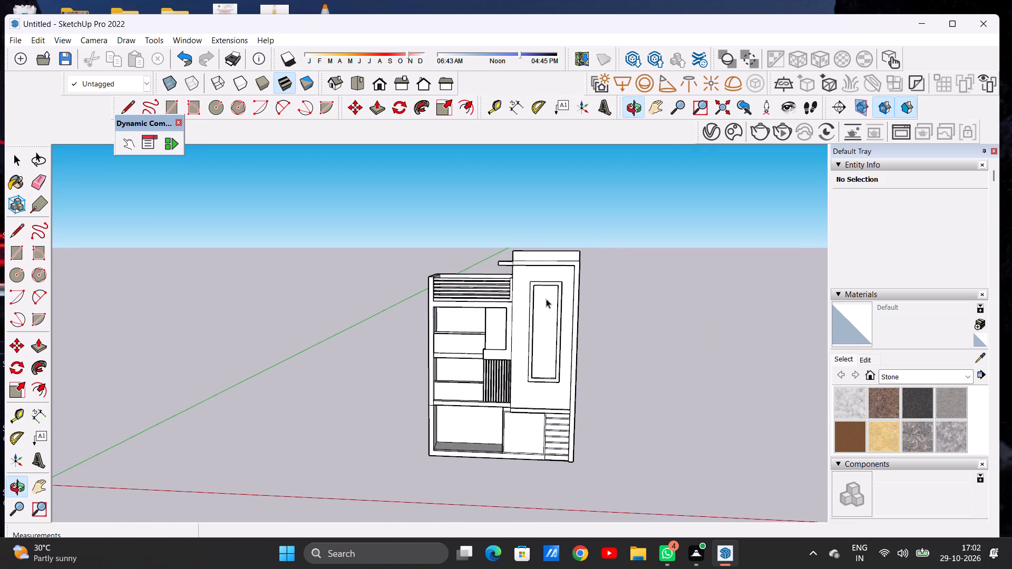
scroll(538, 297, up, 14)
middle_drag(550, 319, 522, 332)
key(l)
middle_drag(526, 325, 527, 336)
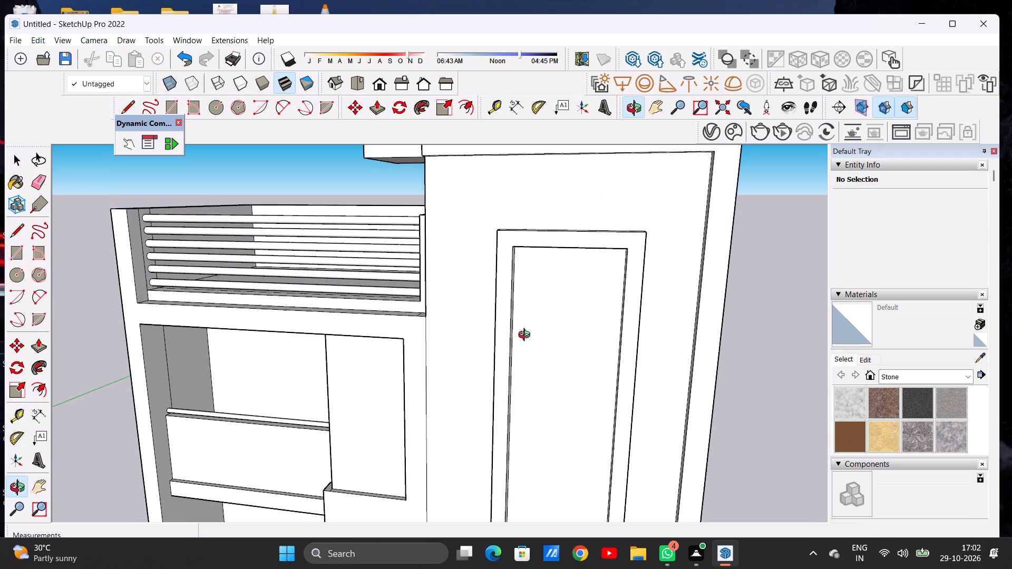
middle_drag(527, 336, 489, 332)
scroll(504, 340, up, 6)
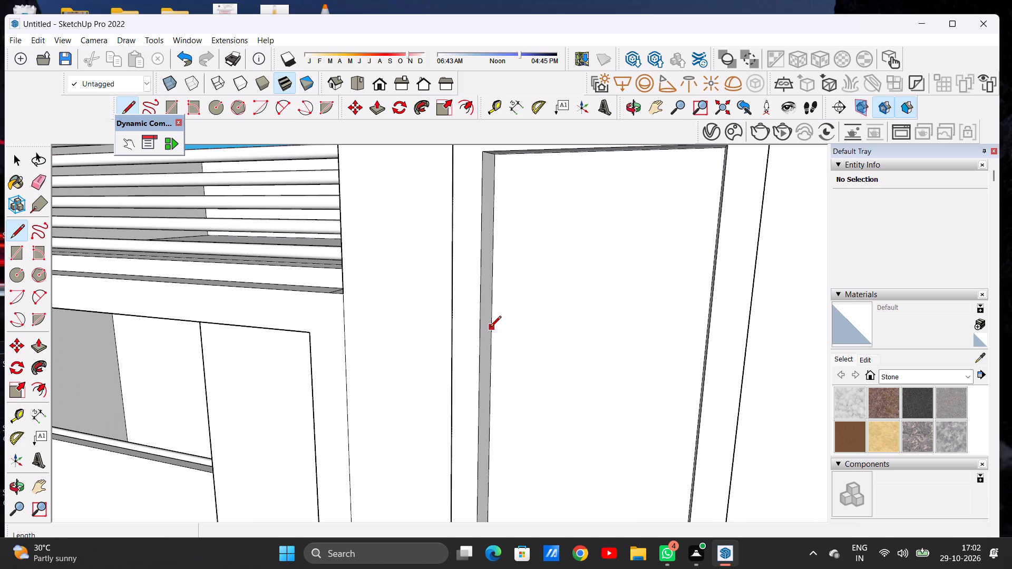
click(492, 324)
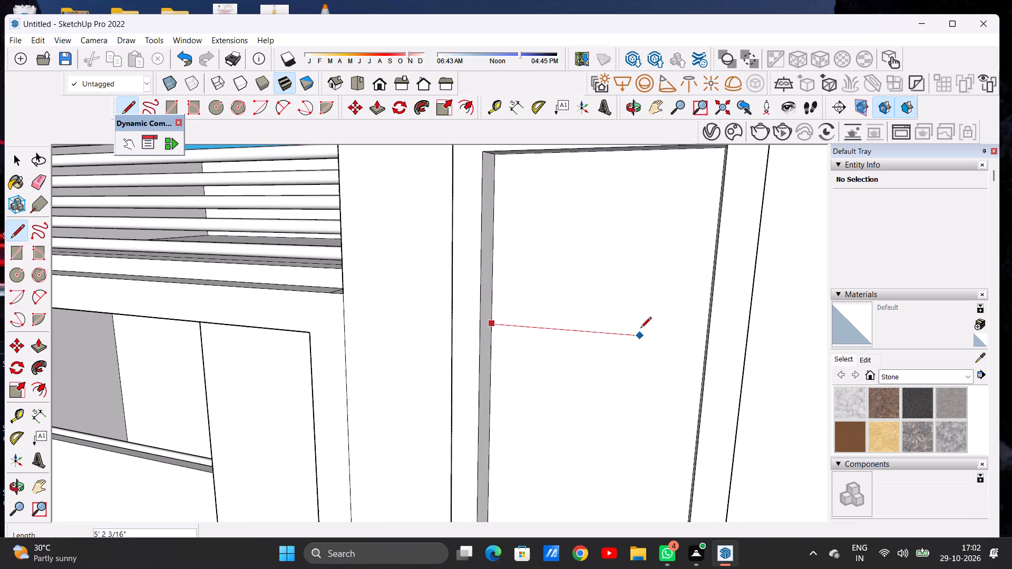
middle_drag(617, 328, 728, 336)
scroll(701, 335, up, 5)
scroll(700, 335, down, 1)
scroll(700, 335, up, 6)
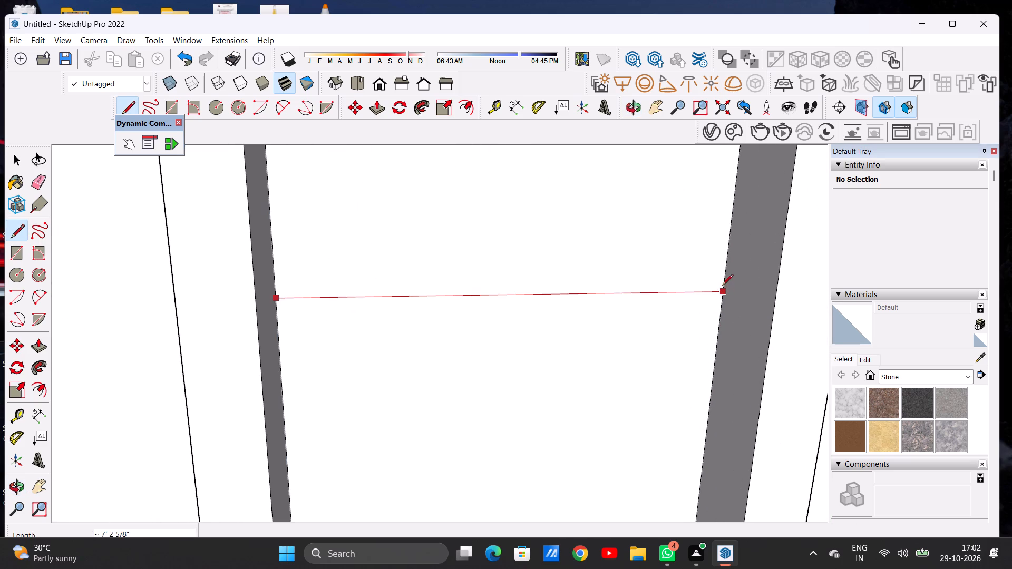
click(726, 292)
key(space)
Draw a second horizontal line, about 7' 2 5/8" long, just below the first to form a thin strip across the recessed panel.
scroll(586, 287, down, 4)
scroll(586, 287, up, 1)
scroll(586, 287, down, 1)
scroll(586, 286, up, 1)
scroll(586, 285, down, 2)
middle_drag(571, 325, 543, 313)
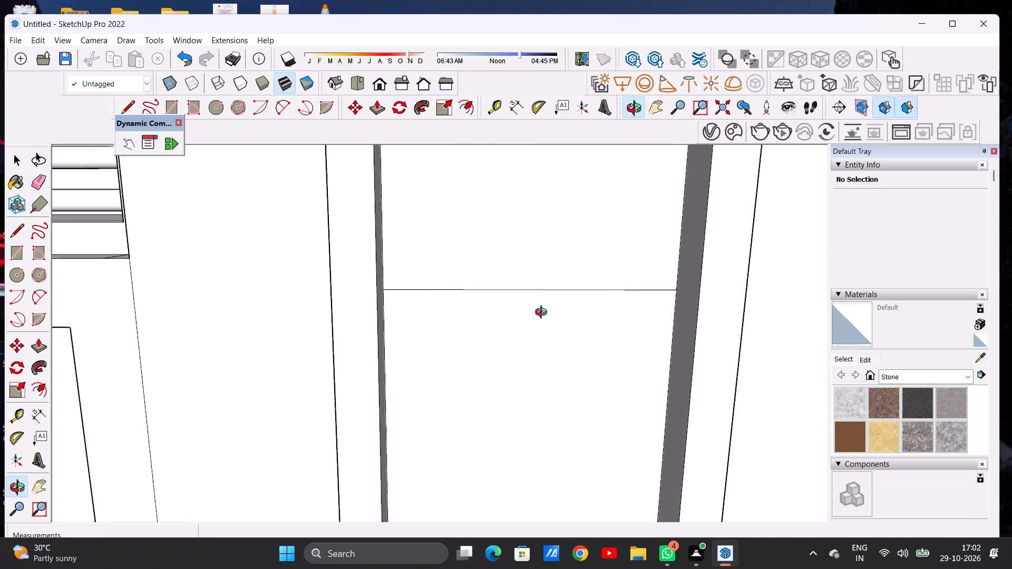
middle_drag(543, 313, 512, 312)
key(l)
middle_drag(520, 321, 454, 313)
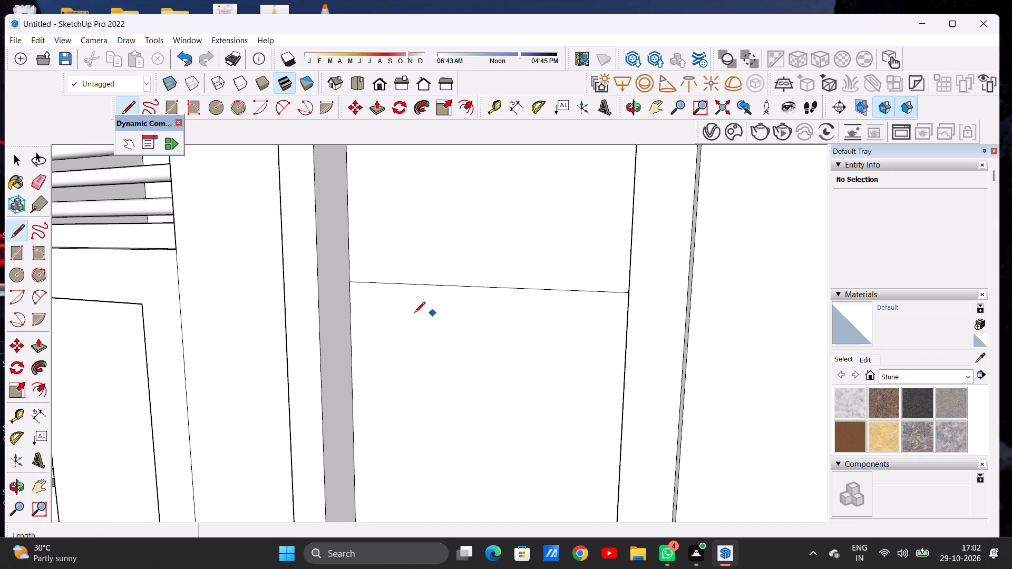
scroll(356, 317, up, 1)
scroll(356, 317, down, 1)
scroll(356, 317, up, 4)
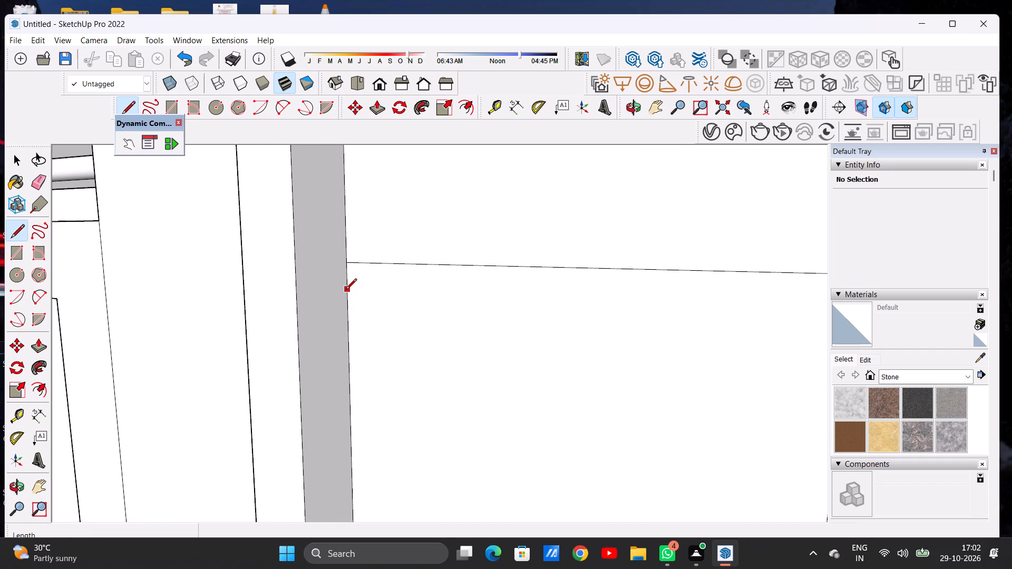
click(346, 291)
scroll(596, 310, down, 5)
middle_drag(609, 307, 655, 307)
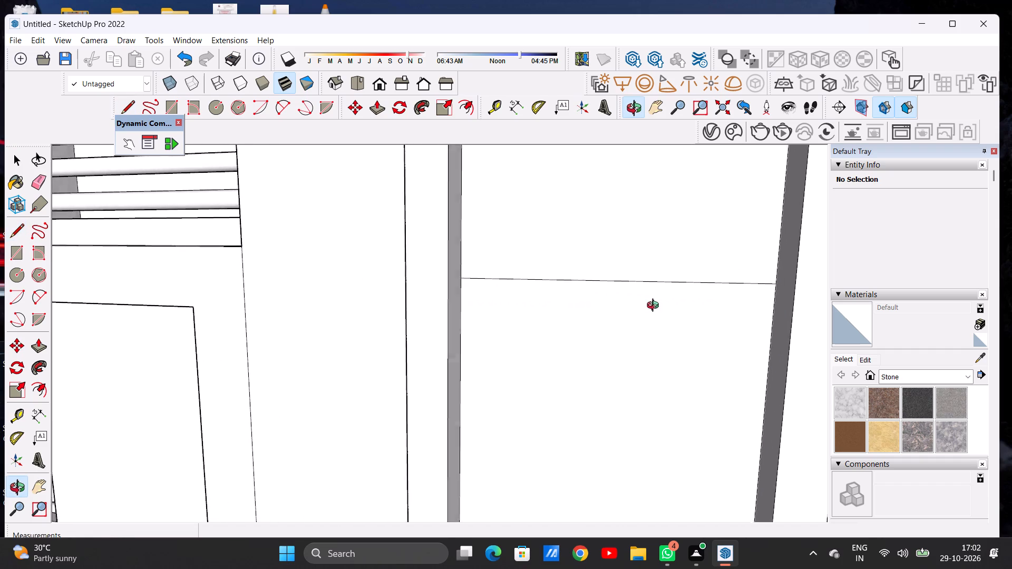
middle_drag(655, 307, 663, 306)
scroll(715, 302, up, 6)
scroll(612, 313, down, 6)
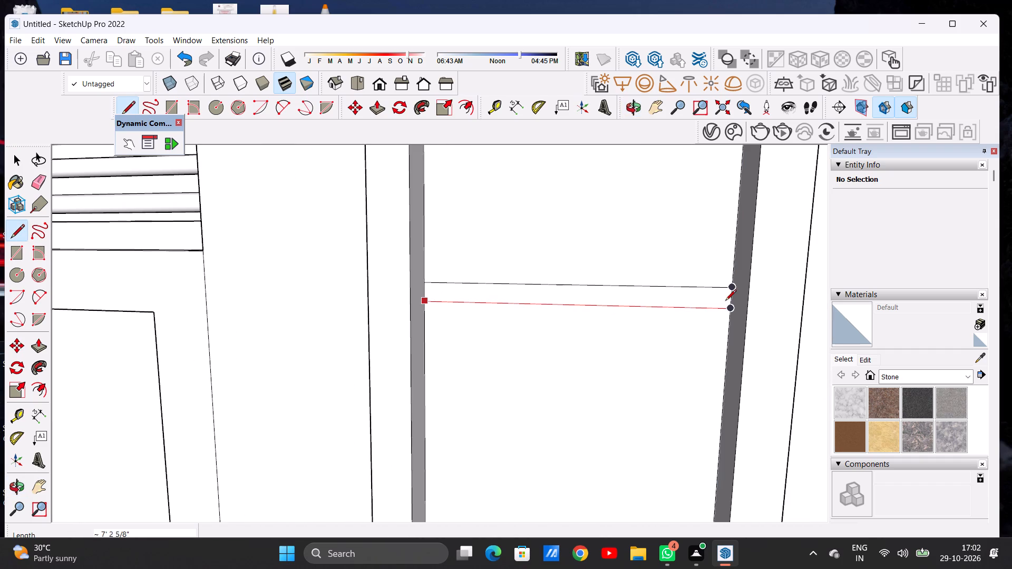
click(736, 305)
key(space)
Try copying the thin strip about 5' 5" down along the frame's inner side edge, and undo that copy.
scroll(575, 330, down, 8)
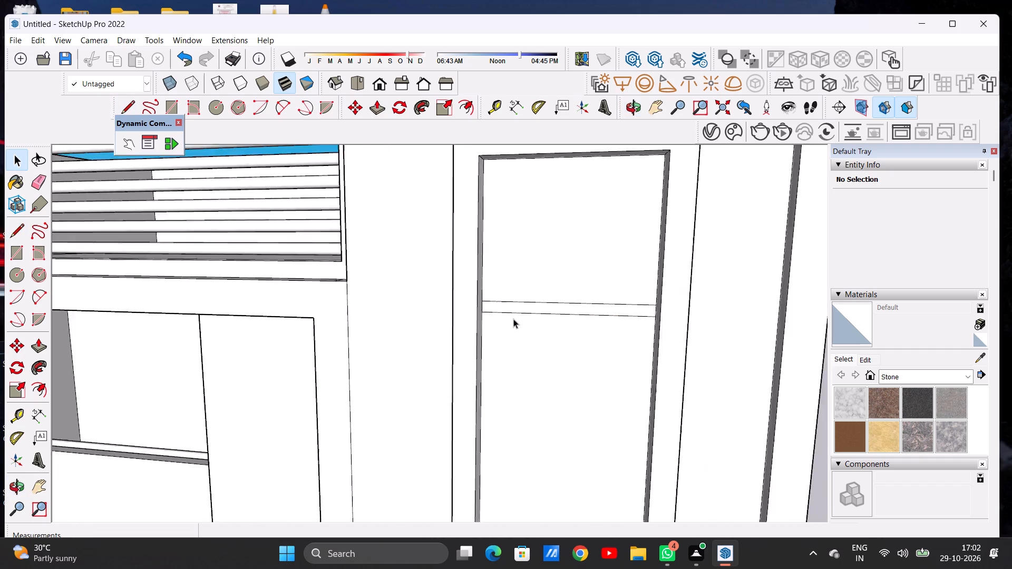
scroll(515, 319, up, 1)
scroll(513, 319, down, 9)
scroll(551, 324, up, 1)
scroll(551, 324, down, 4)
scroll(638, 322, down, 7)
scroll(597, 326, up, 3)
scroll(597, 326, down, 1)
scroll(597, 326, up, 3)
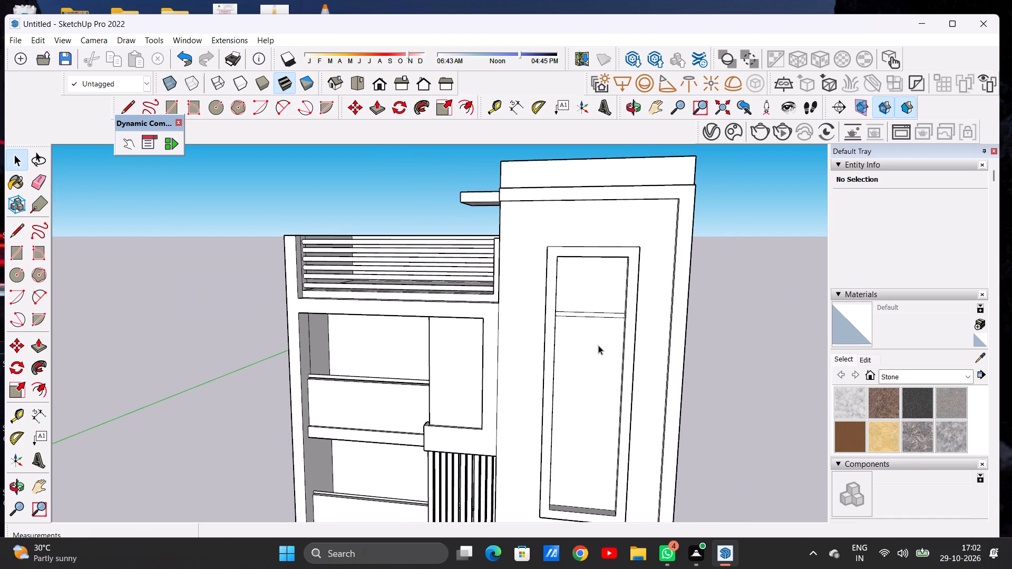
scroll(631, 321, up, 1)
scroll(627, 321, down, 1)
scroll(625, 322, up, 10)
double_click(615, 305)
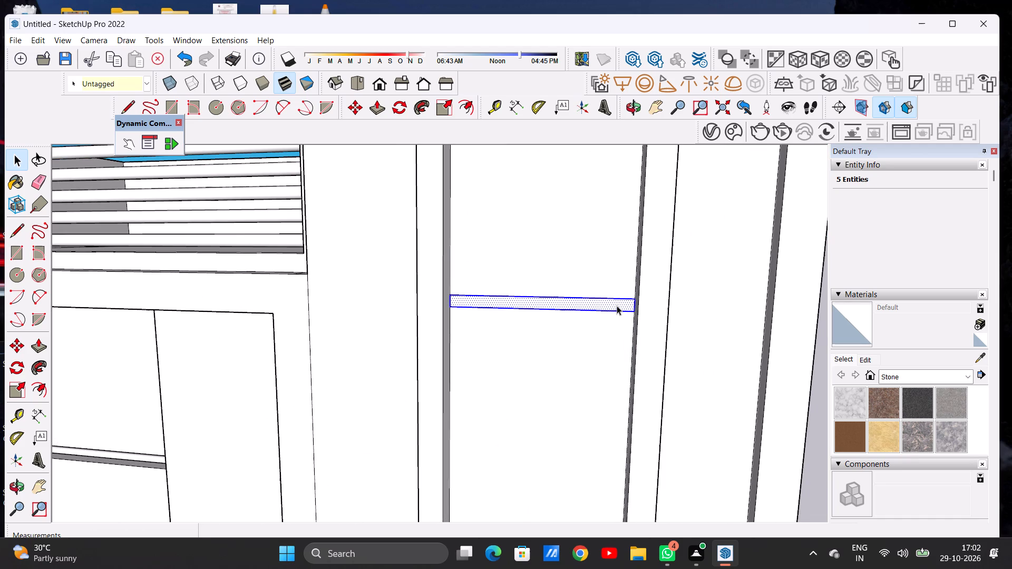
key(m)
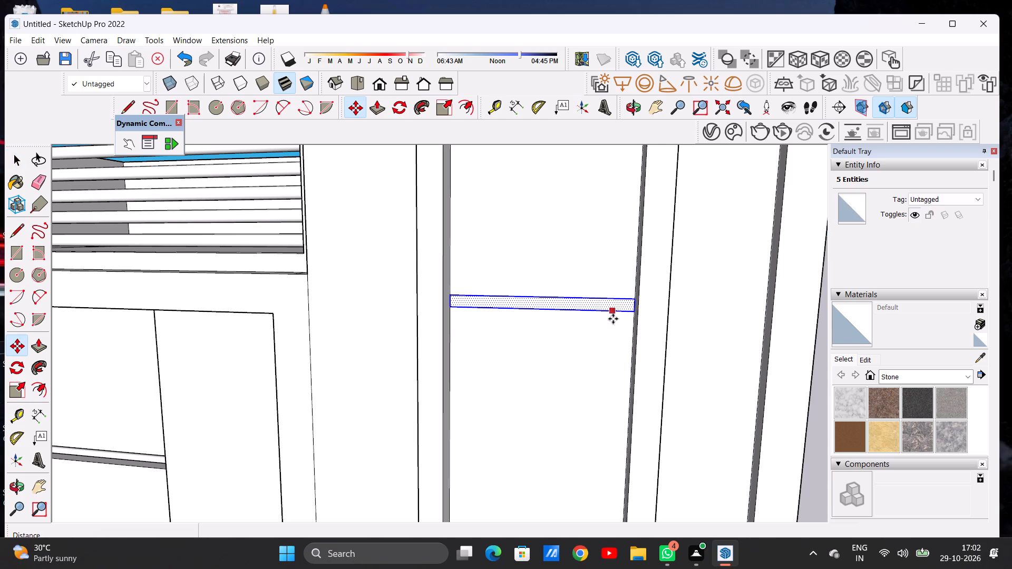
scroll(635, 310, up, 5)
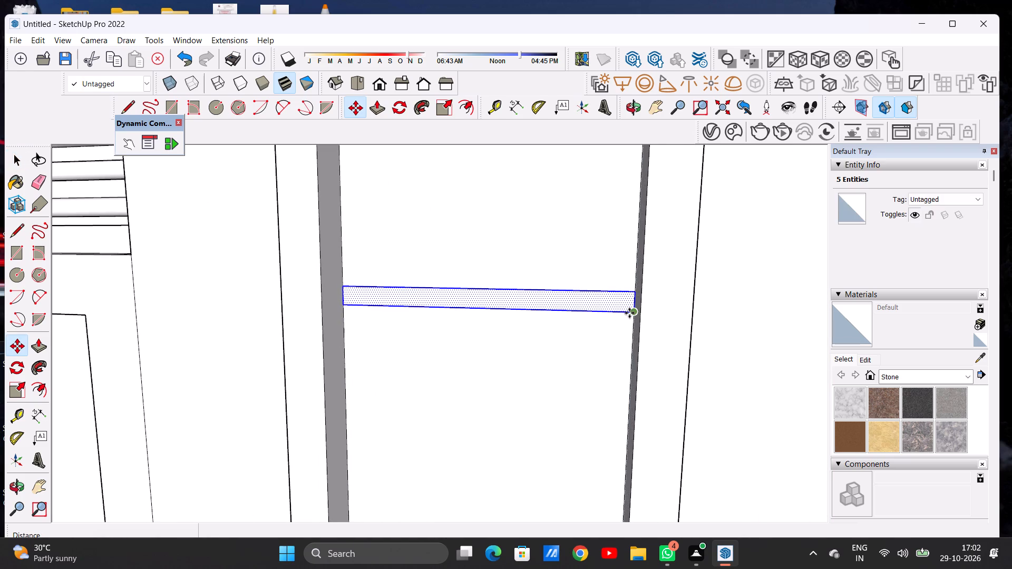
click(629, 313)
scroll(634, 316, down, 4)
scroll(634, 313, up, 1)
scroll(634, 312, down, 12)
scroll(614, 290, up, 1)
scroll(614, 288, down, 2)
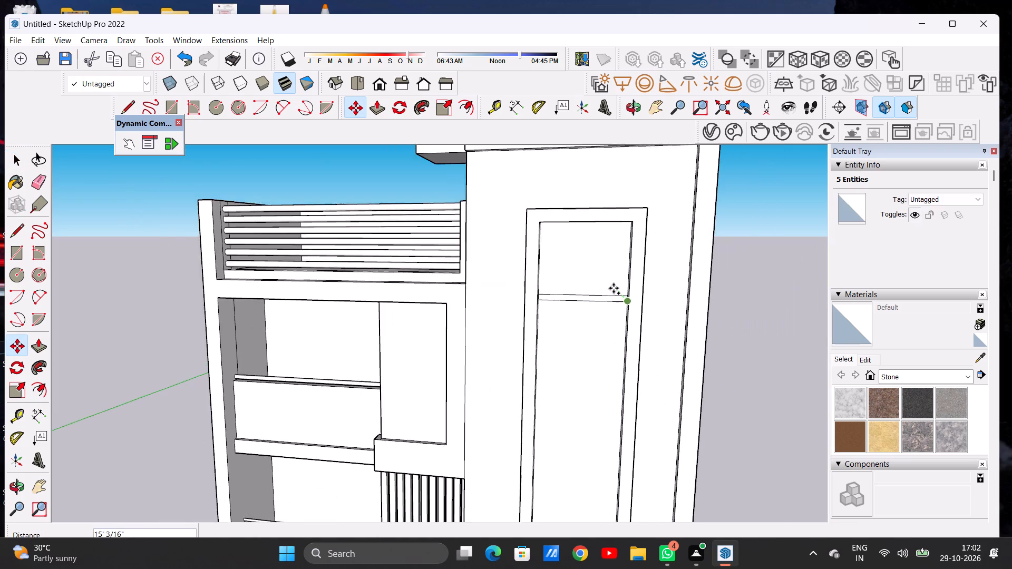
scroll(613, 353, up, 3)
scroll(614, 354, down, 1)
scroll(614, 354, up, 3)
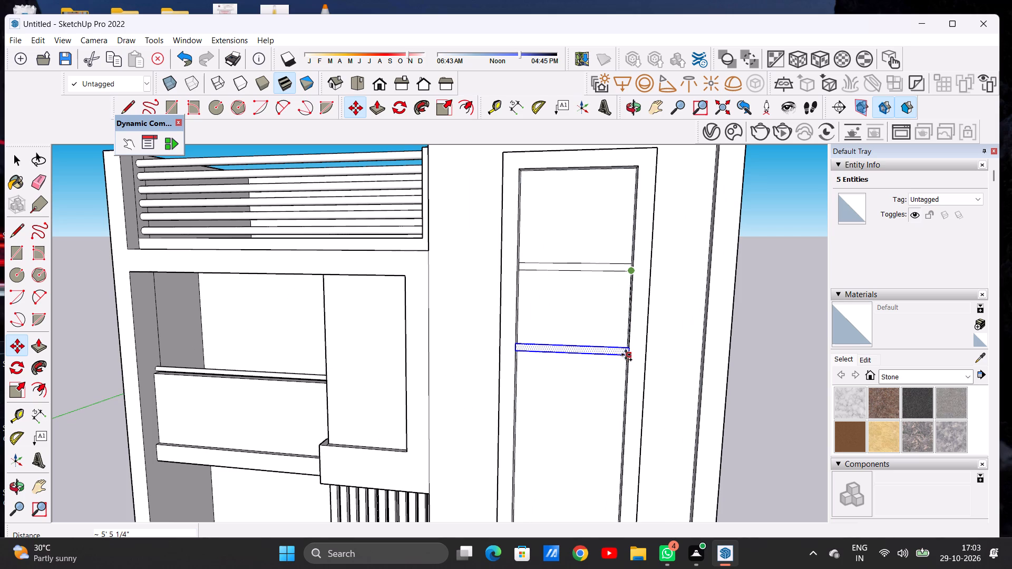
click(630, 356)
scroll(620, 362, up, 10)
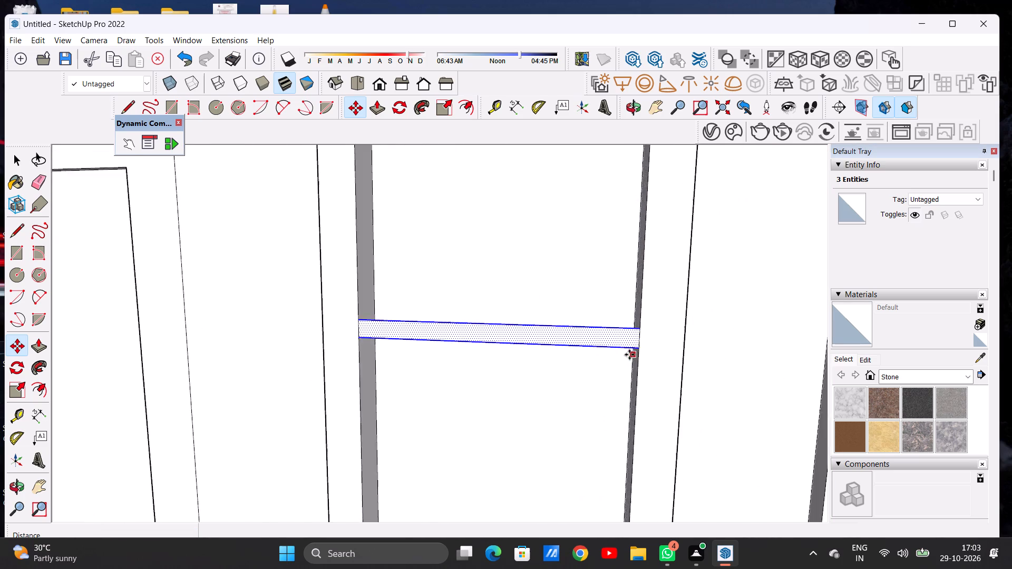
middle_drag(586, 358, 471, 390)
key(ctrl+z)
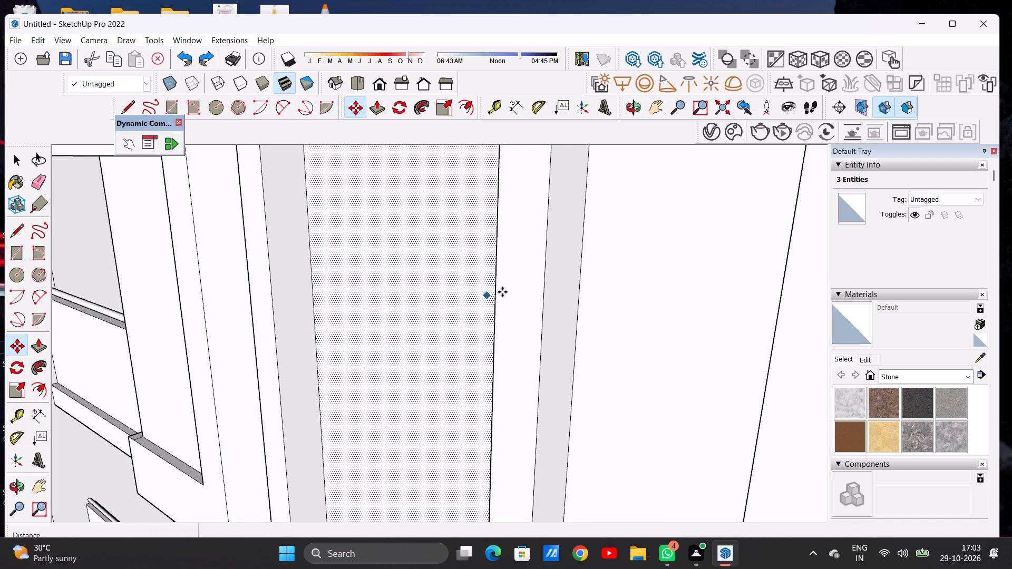
Copy the thin strip with its edges about 7' 9" straight down the recessed panel, keeping it between the frame's inner sides.
scroll(542, 295, down, 5)
middle_drag(419, 327, 493, 316)
key(space)
scroll(499, 345, down, 3)
scroll(500, 352, up, 1)
scroll(500, 352, down, 5)
scroll(514, 345, up, 1)
scroll(514, 345, down, 5)
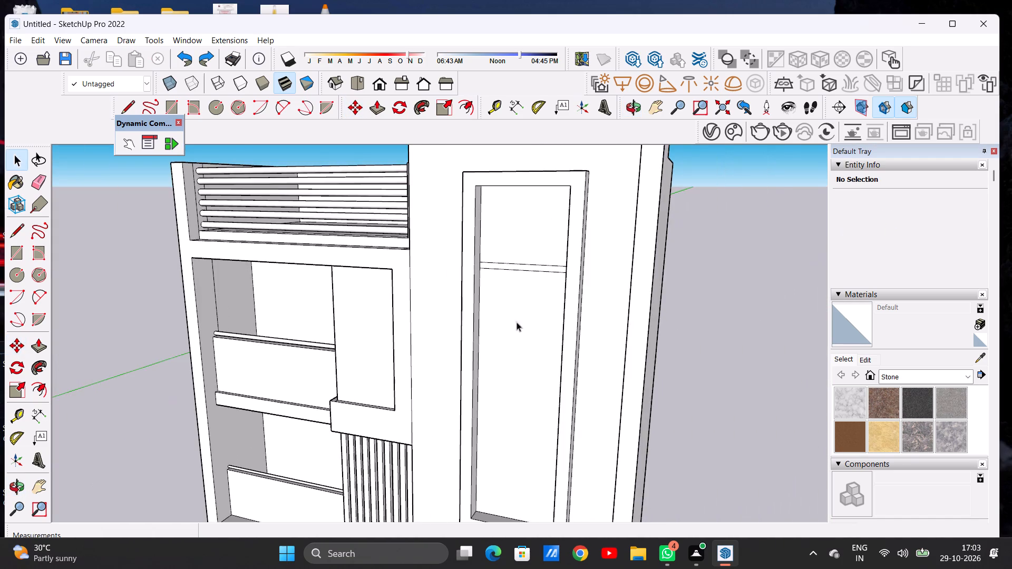
scroll(535, 269, up, 8)
scroll(550, 278, down, 1)
scroll(550, 278, up, 2)
double_click(556, 283)
scroll(546, 285, down, 6)
scroll(546, 285, up, 1)
scroll(547, 283, down, 1)
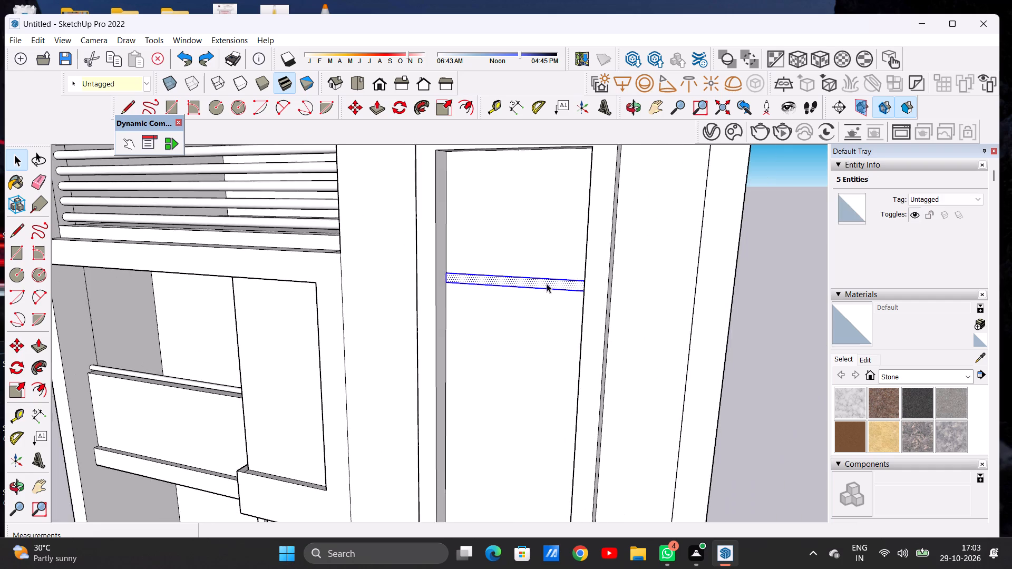
middle_drag(507, 348, 538, 330)
scroll(538, 330, up, 2)
scroll(538, 330, down, 1)
scroll(538, 331, up, 2)
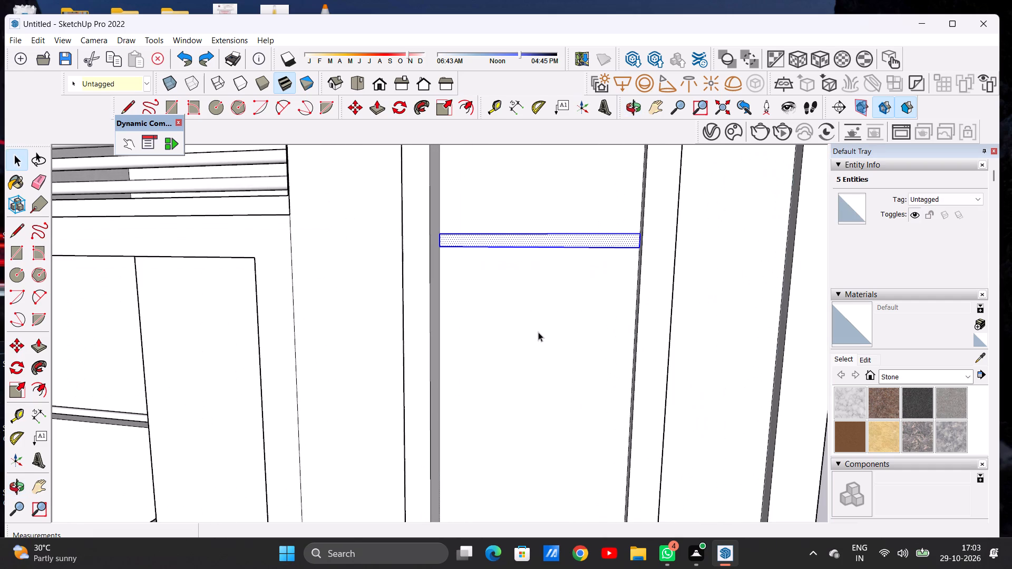
key(m)
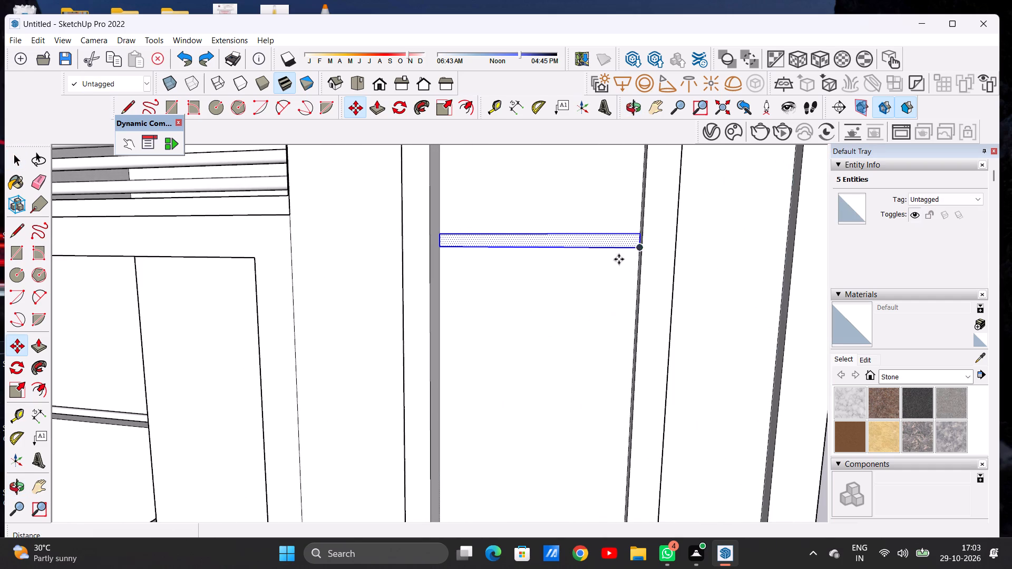
scroll(619, 259, up, 6)
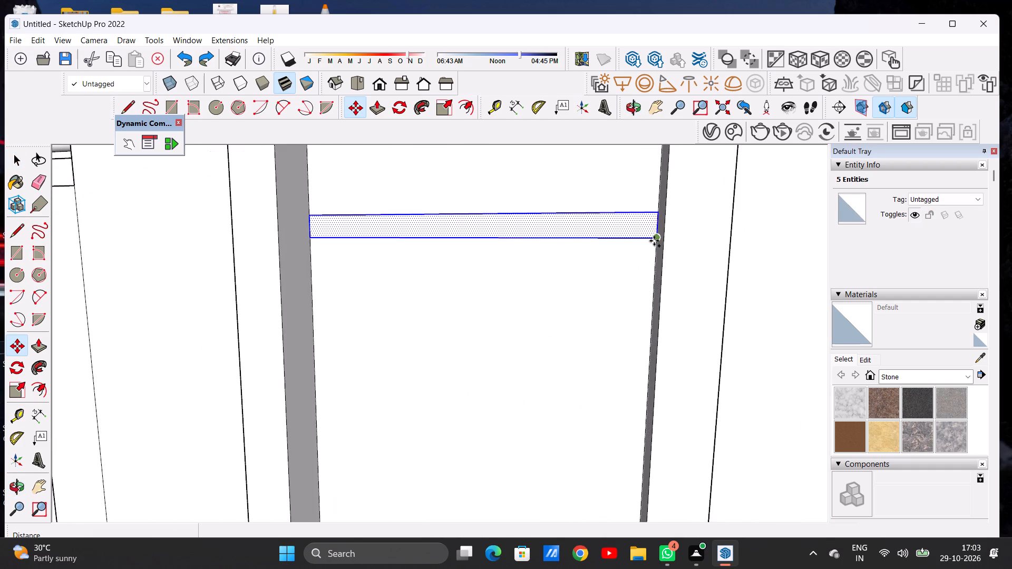
click(654, 241)
scroll(625, 293, down, 15)
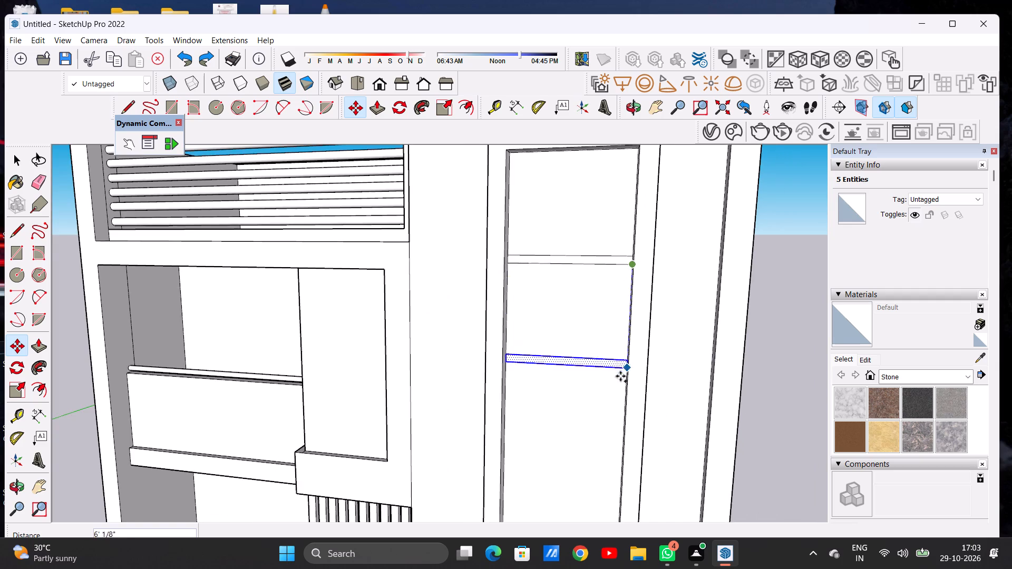
scroll(620, 380, up, 11)
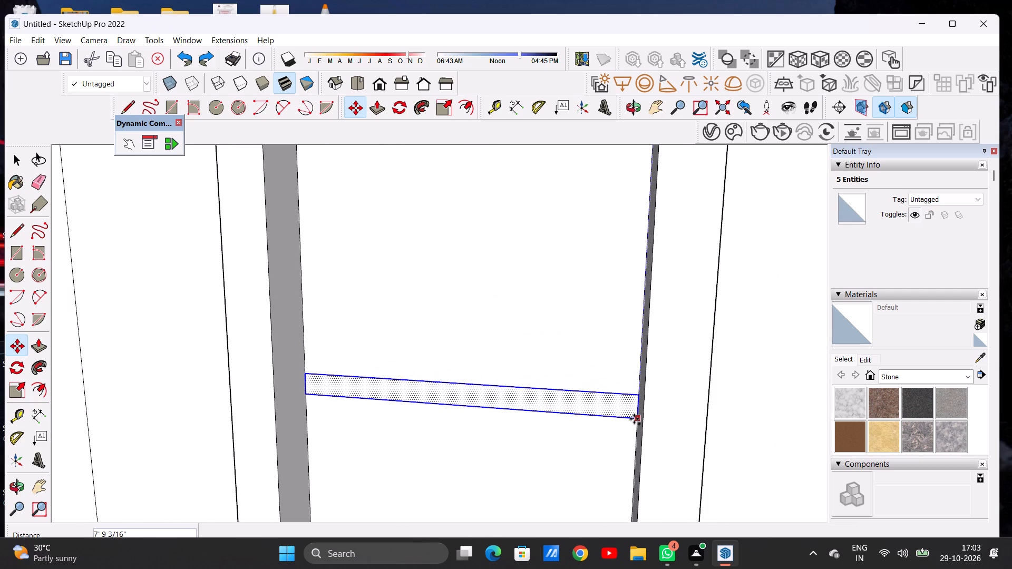
click(634, 419)
key(space)
Move the copied strip about 1' 6" up along the frame's inner side edge, closer to the first strip.
scroll(625, 320, down, 18)
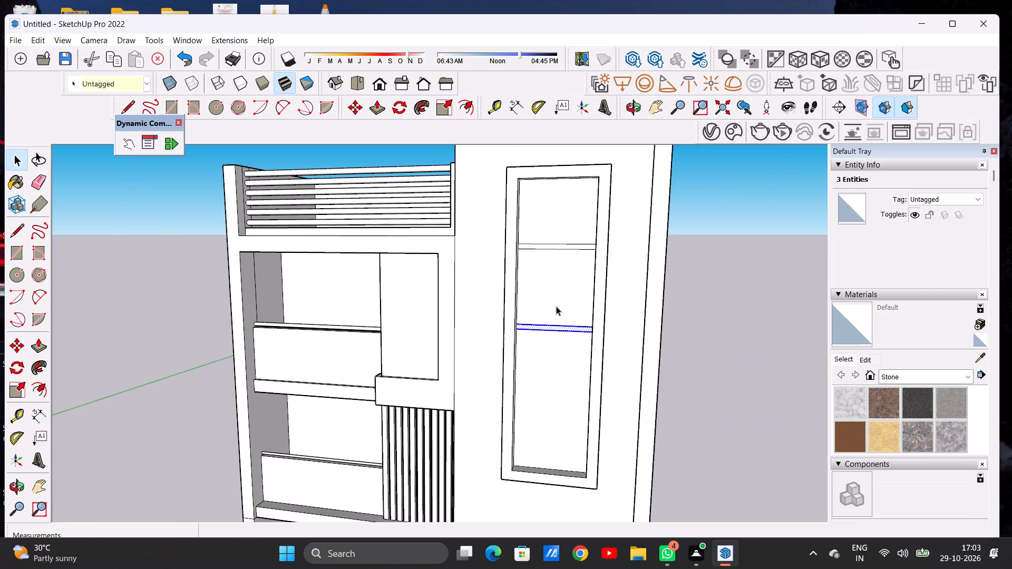
scroll(567, 351, up, 12)
key(m)
middle_drag(585, 325, 611, 337)
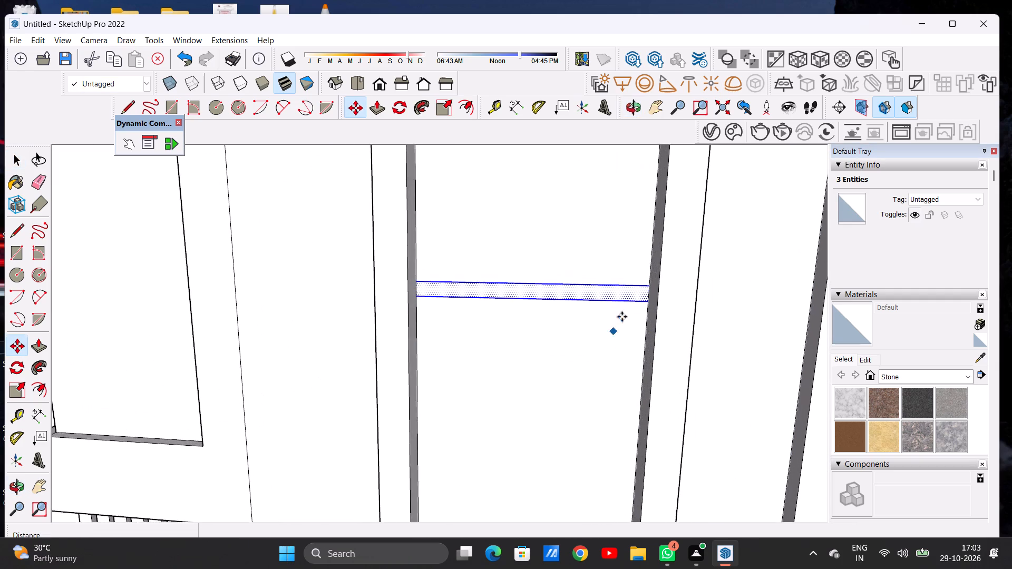
scroll(629, 309, up, 5)
click(661, 302)
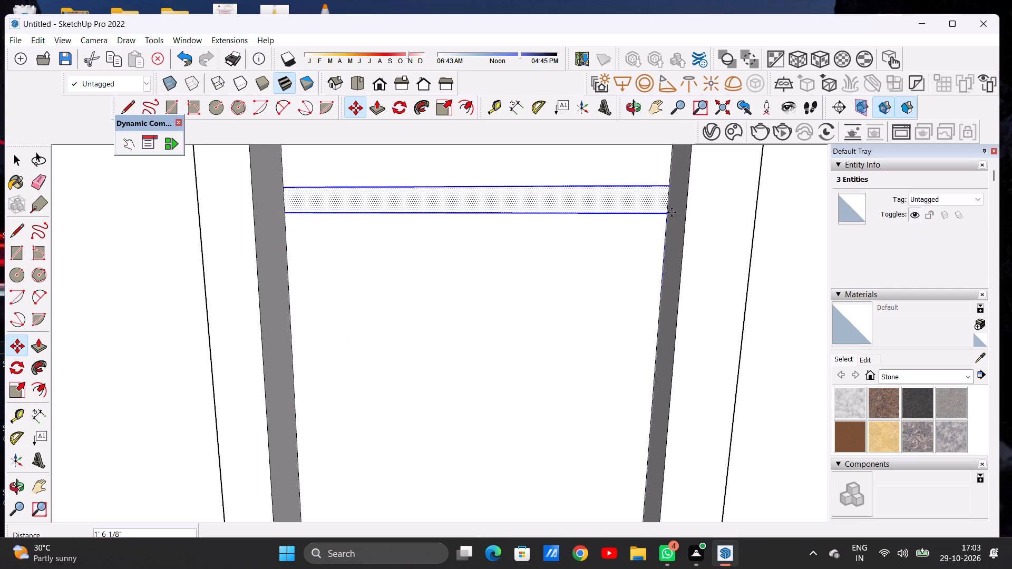
click(670, 211)
key(space)
Copy the second strip about 5' 4" down the recessed panel to add a third strip between the frame's inner sides.
scroll(596, 292, down, 3)
scroll(585, 313, up, 1)
scroll(584, 313, down, 4)
scroll(582, 315, up, 1)
scroll(580, 320, down, 3)
scroll(573, 322, up, 2)
scroll(566, 322, down, 3)
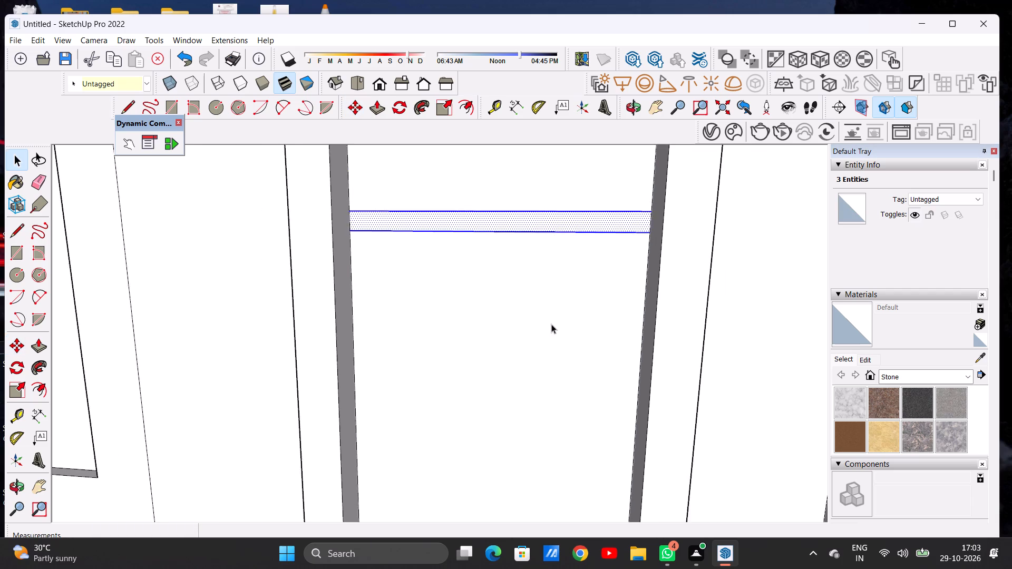
scroll(551, 324, down, 8)
scroll(543, 341, up, 1)
scroll(543, 341, down, 14)
middle_drag(540, 359, 536, 326)
scroll(538, 325, up, 2)
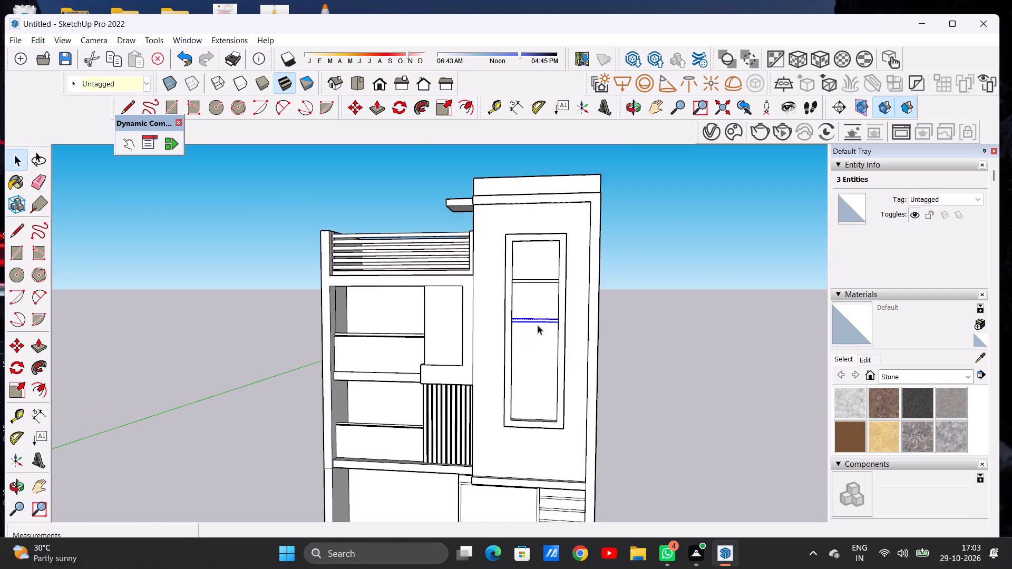
scroll(538, 325, up, 15)
key(m)
scroll(601, 328, up, 2)
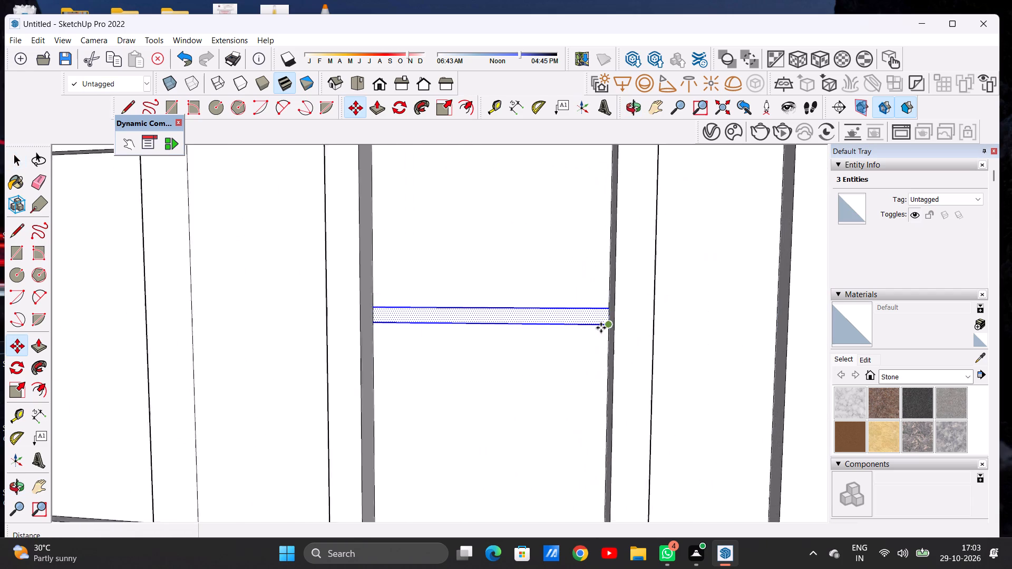
scroll(601, 328, up, 1)
click(612, 325)
scroll(607, 326, down, 4)
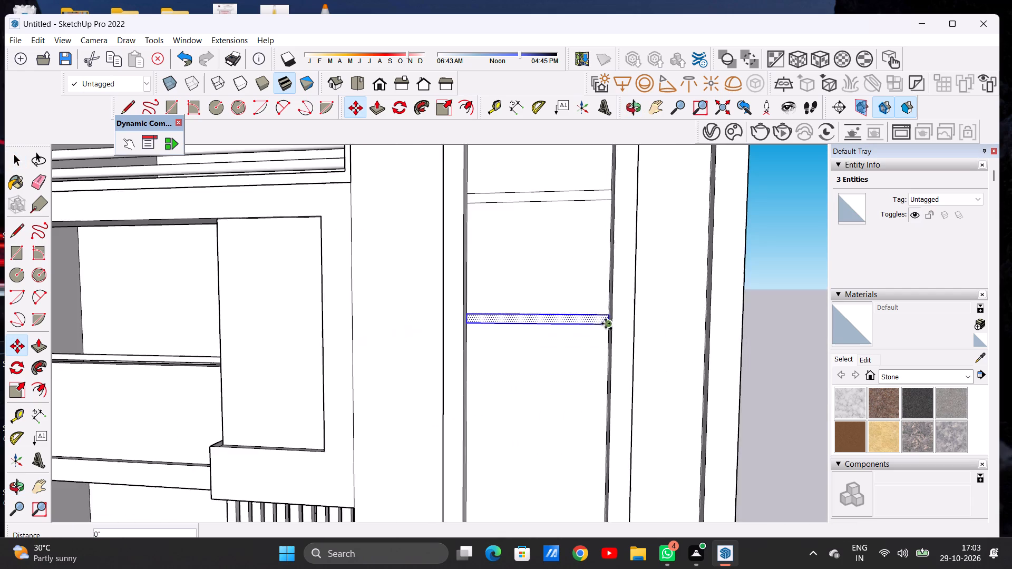
scroll(606, 323, down, 7)
scroll(593, 312, up, 1)
scroll(593, 312, down, 8)
scroll(595, 387, up, 9)
scroll(585, 384, down, 1)
scroll(585, 384, up, 2)
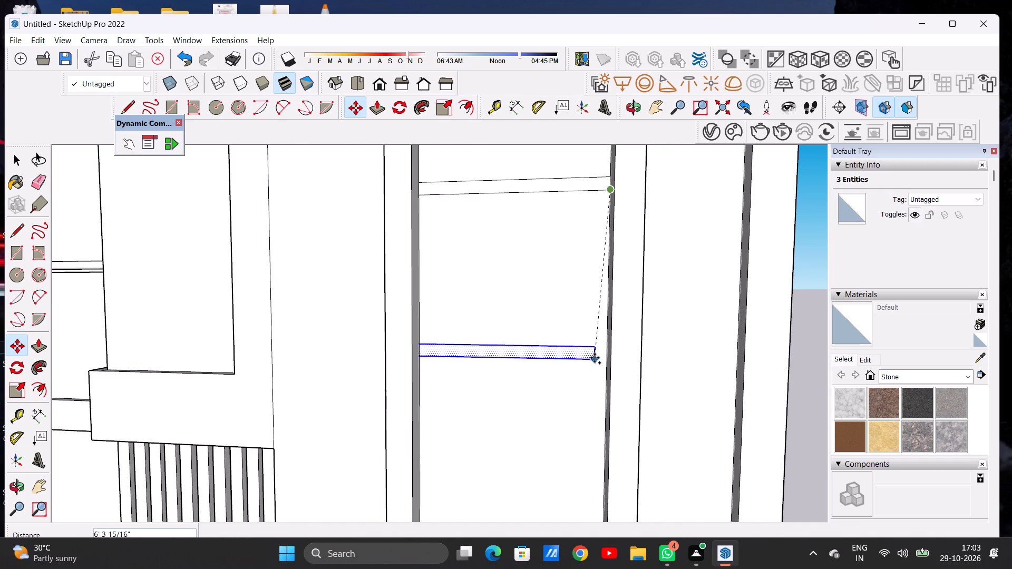
click(605, 333)
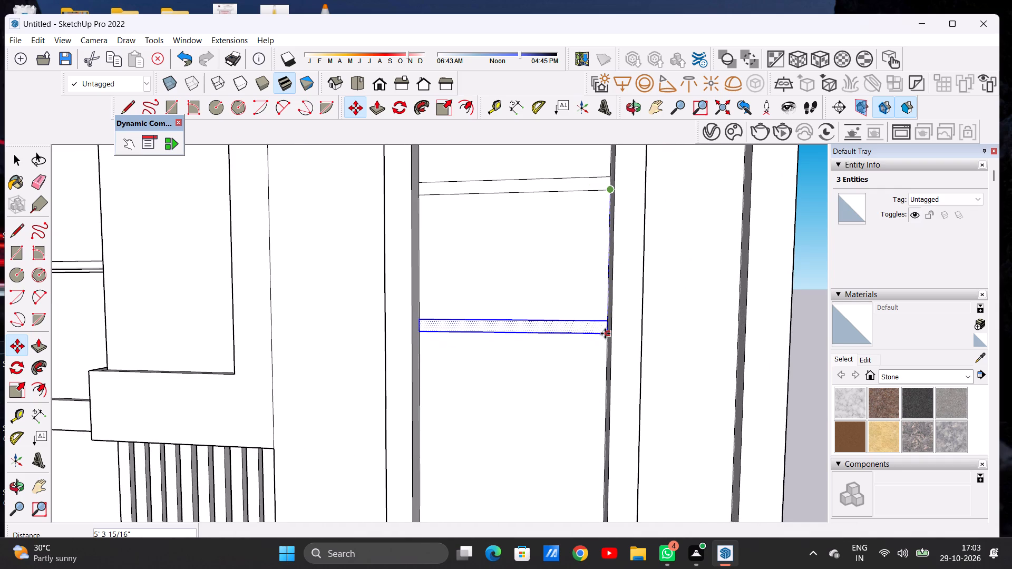
Copy the third strip farther down at a similar spacing to add a fourth strip above the frame's bottom edge.
click(607, 333)
scroll(579, 354, down, 5)
scroll(580, 352, up, 1)
scroll(580, 351, down, 7)
scroll(576, 416, up, 13)
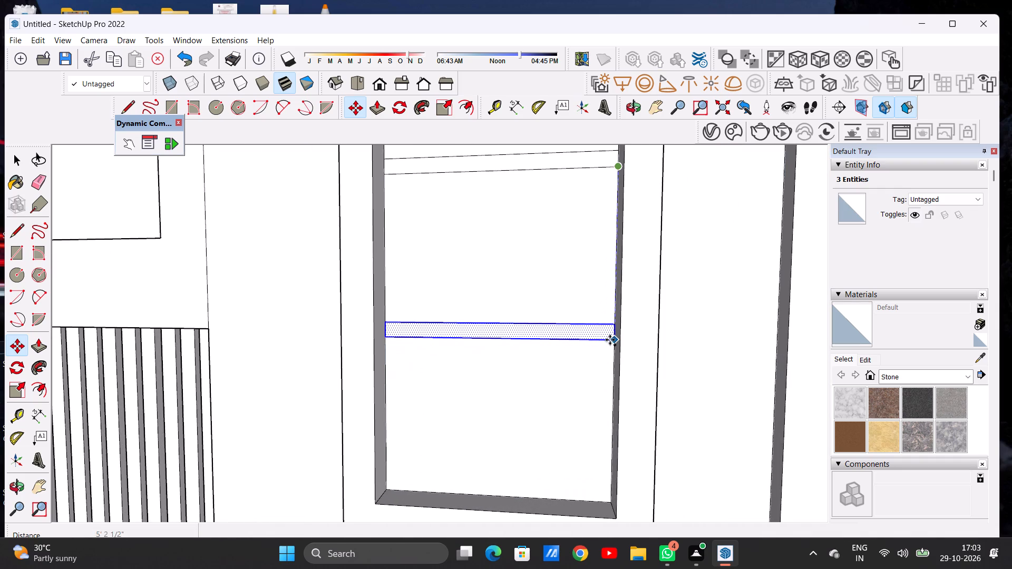
click(611, 349)
key(space)
Clear the selection and examine the spacing of the strips in the tall panel against the whole cabinet front.
scroll(577, 356, down, 4)
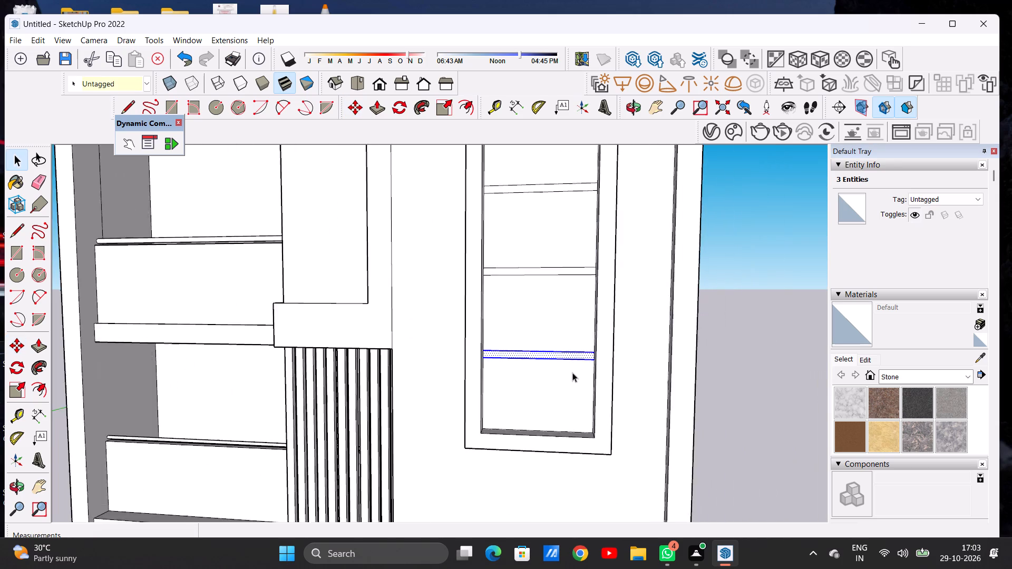
scroll(572, 372, down, 14)
click(717, 367)
scroll(543, 405, down, 3)
middle_drag(524, 407, 525, 410)
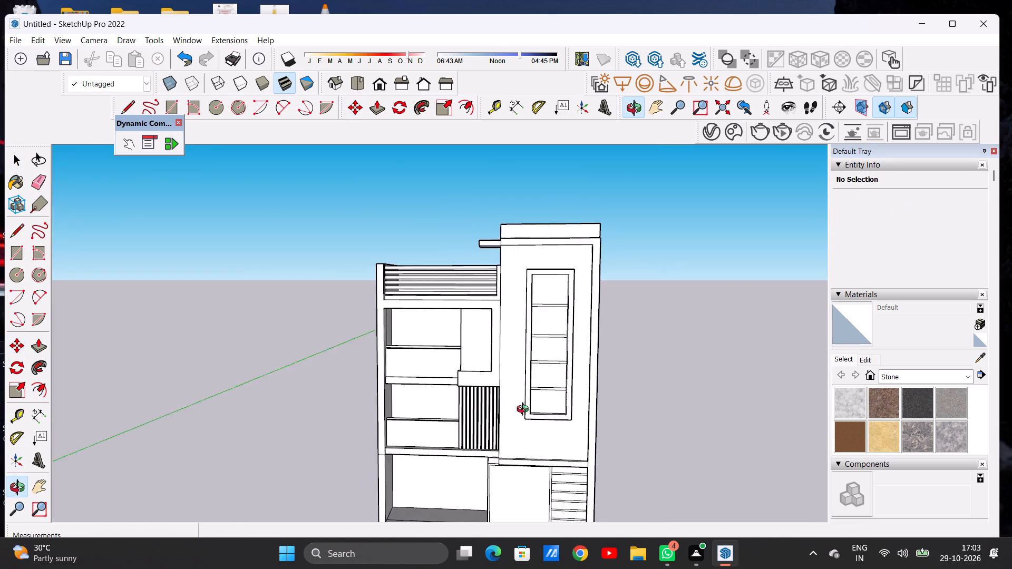
middle_drag(525, 410, 540, 405)
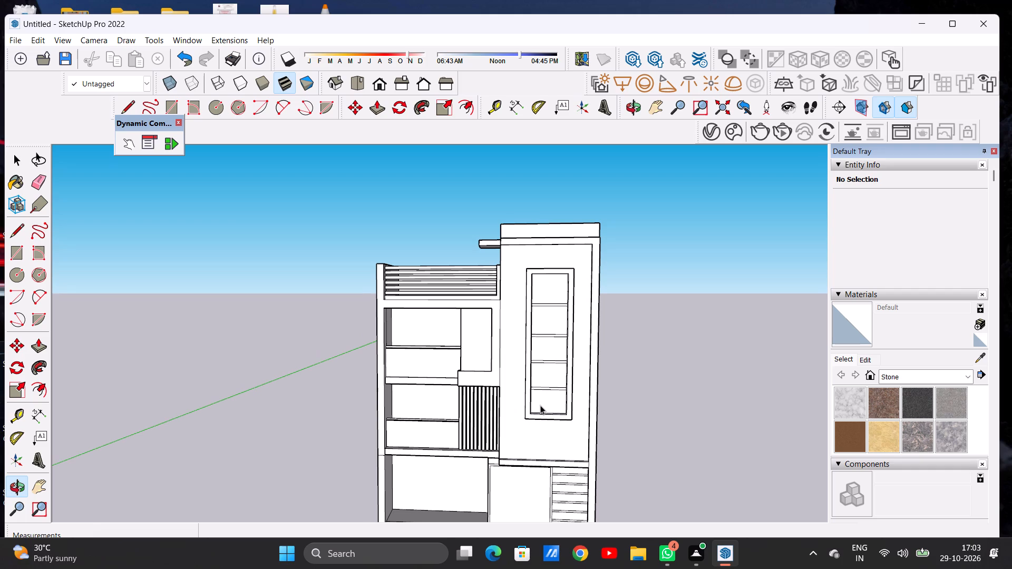
scroll(566, 401, down, 11)
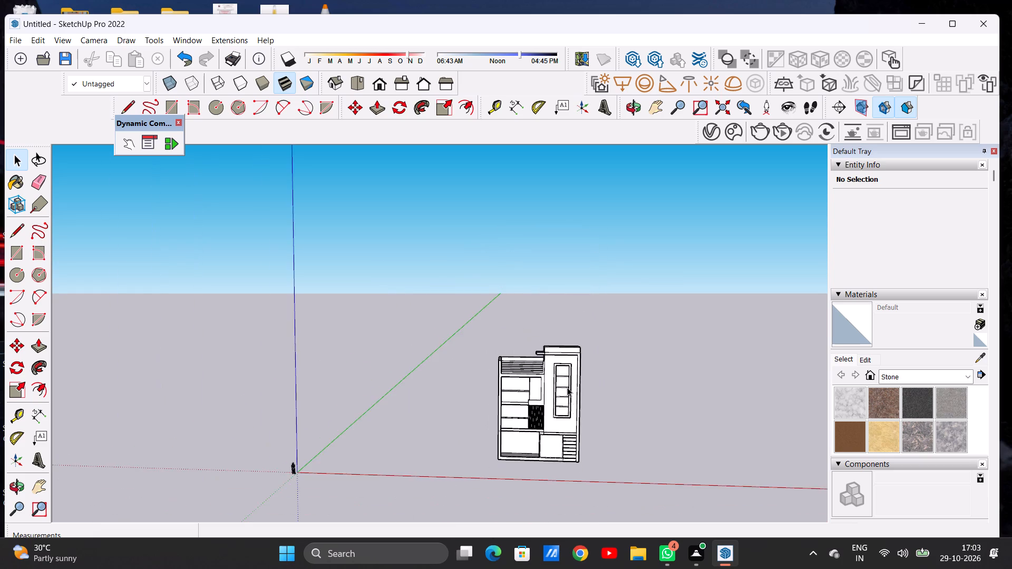
Examine the four horizontal strips in the tall panel's frame and the whole cabinet front from near and far.
scroll(567, 386, up, 9)
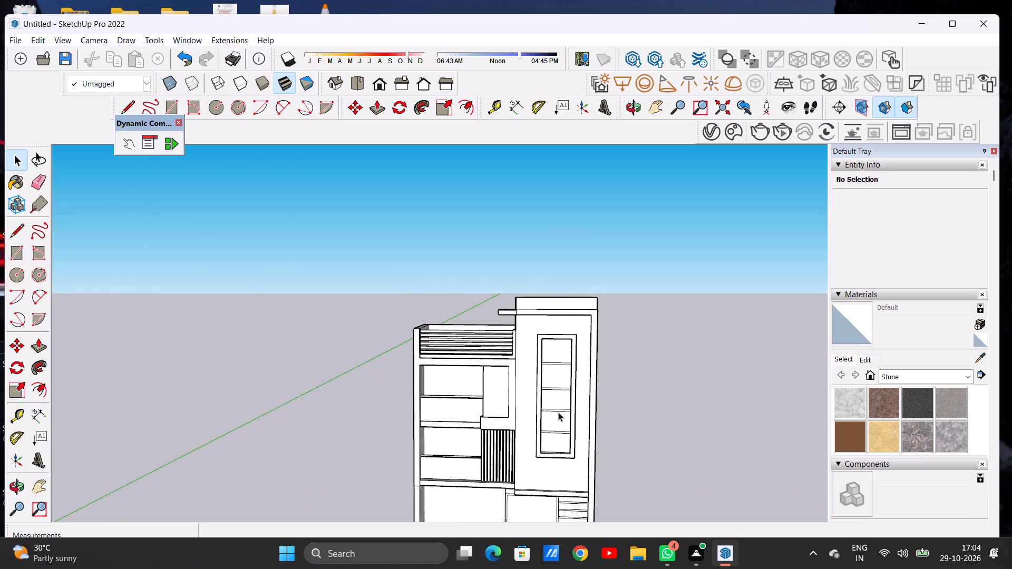
scroll(563, 399, up, 5)
scroll(560, 395, down, 1)
scroll(559, 395, up, 1)
scroll(559, 395, down, 1)
scroll(559, 395, up, 4)
scroll(583, 374, down, 8)
scroll(583, 373, up, 1)
middle_drag(575, 377, 569, 365)
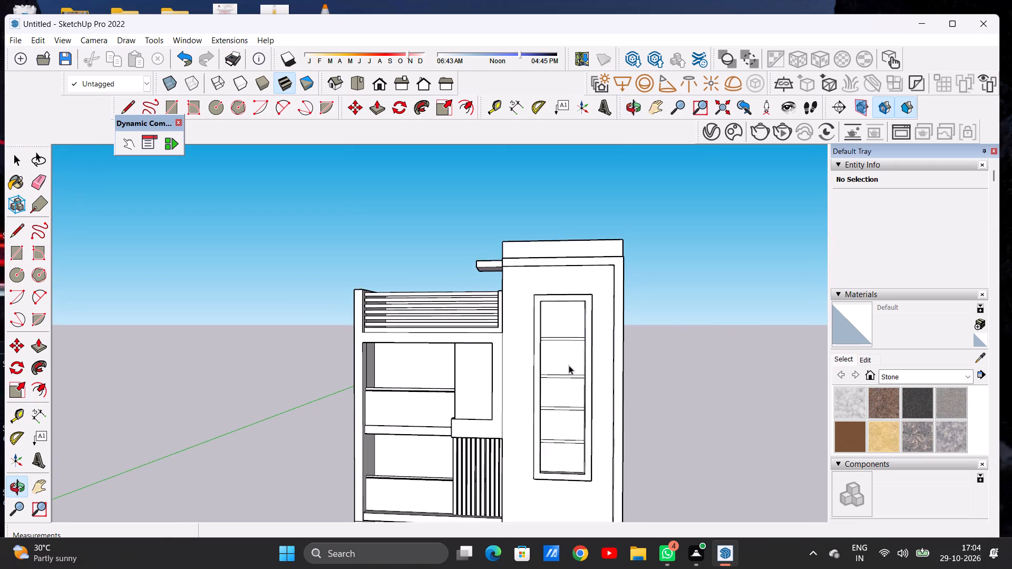
scroll(571, 365, down, 5)
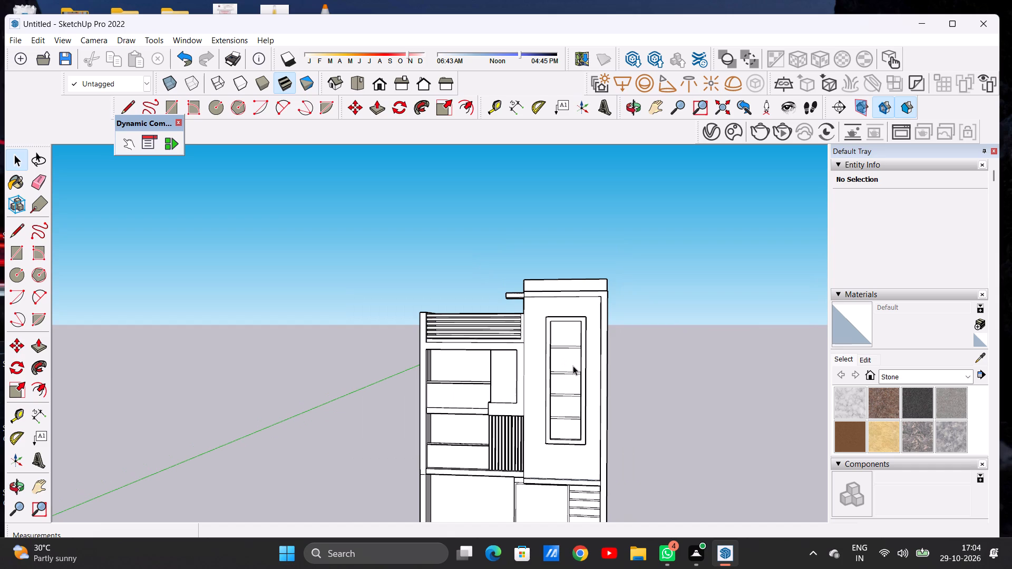
scroll(567, 357, up, 3)
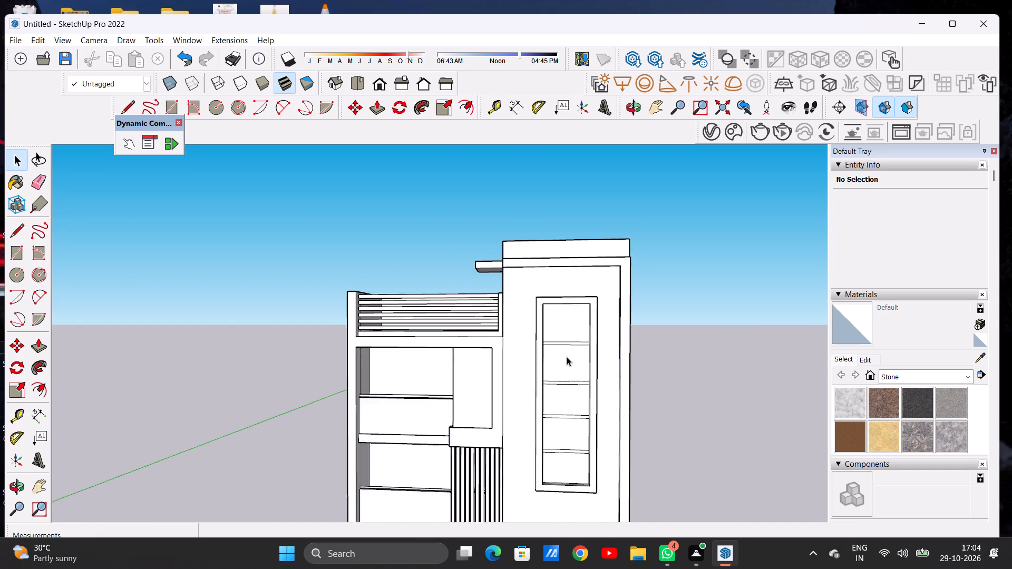
scroll(567, 357, up, 3)
middle_drag(567, 360, 607, 365)
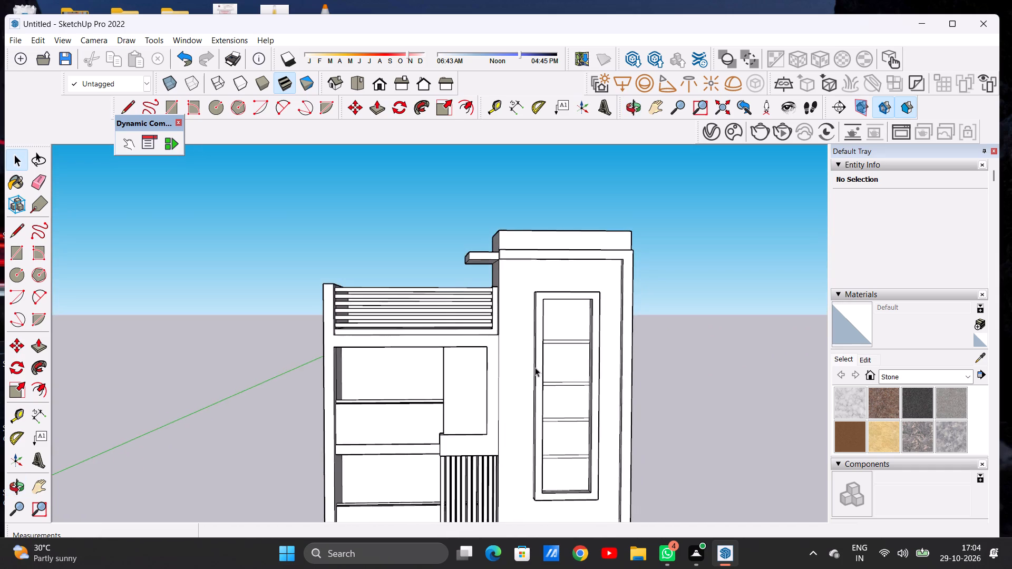
scroll(535, 389, down, 3)
scroll(535, 393, up, 1)
scroll(535, 393, down, 6)
scroll(544, 415, up, 1)
scroll(544, 415, down, 2)
scroll(556, 383, up, 1)
scroll(556, 383, down, 1)
scroll(556, 383, up, 7)
scroll(559, 401, down, 1)
scroll(559, 401, up, 4)
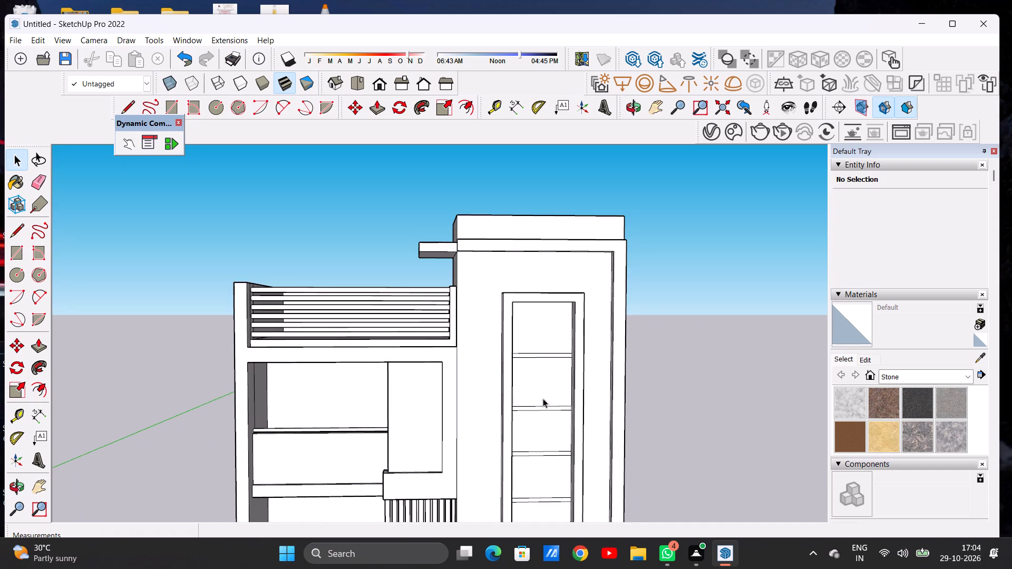
scroll(540, 381, down, 6)
scroll(552, 399, up, 7)
scroll(543, 386, down, 7)
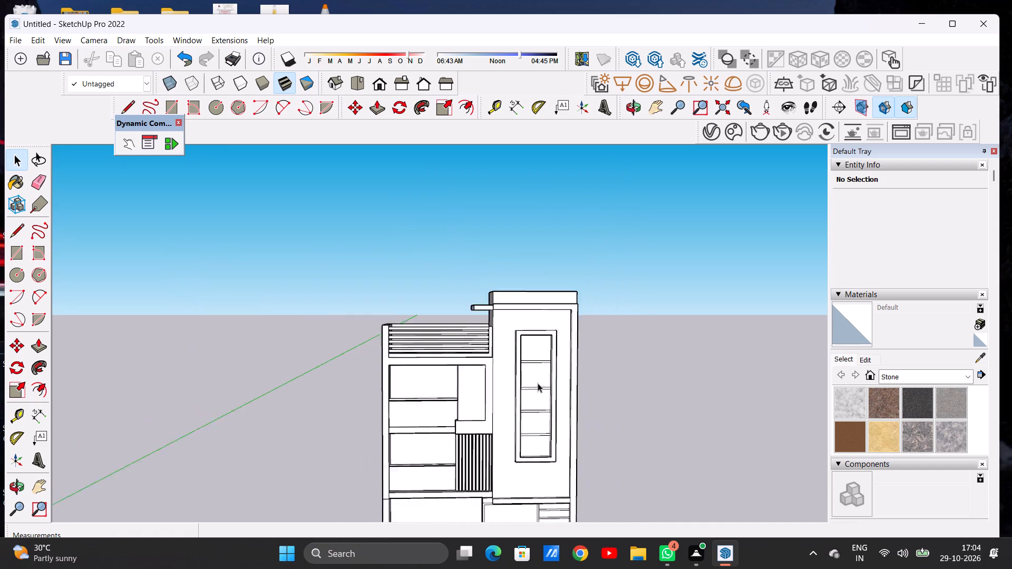
scroll(538, 383, down, 7)
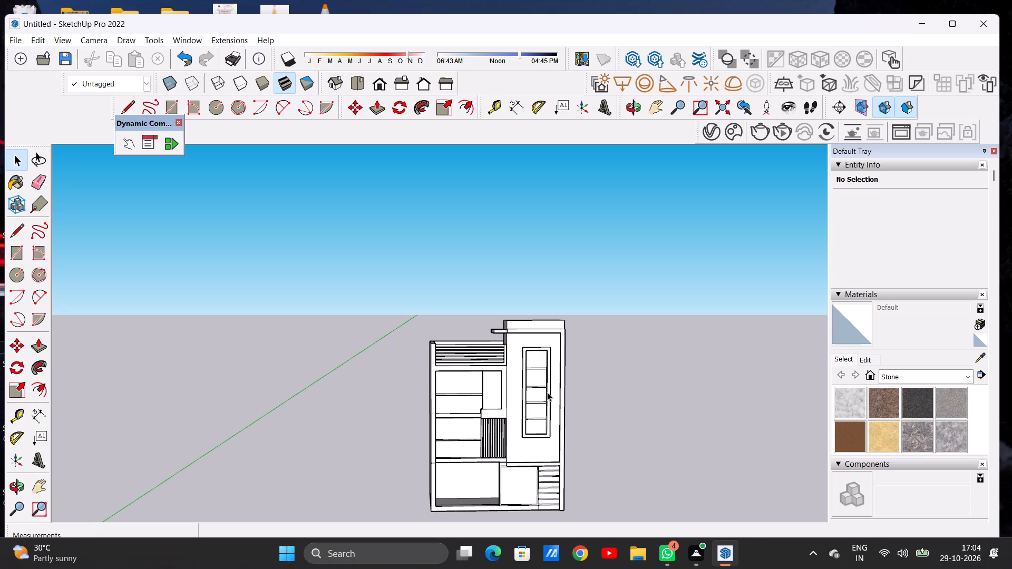
scroll(538, 353, down, 10)
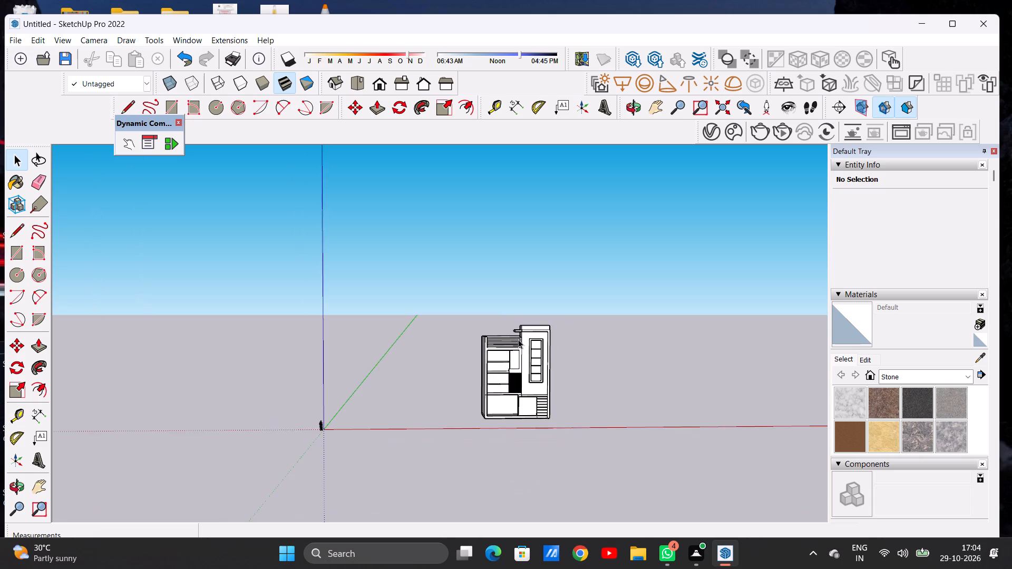
scroll(525, 409, up, 20)
scroll(525, 409, up, 2)
scroll(501, 379, down, 8)
middle_drag(494, 370, 387, 375)
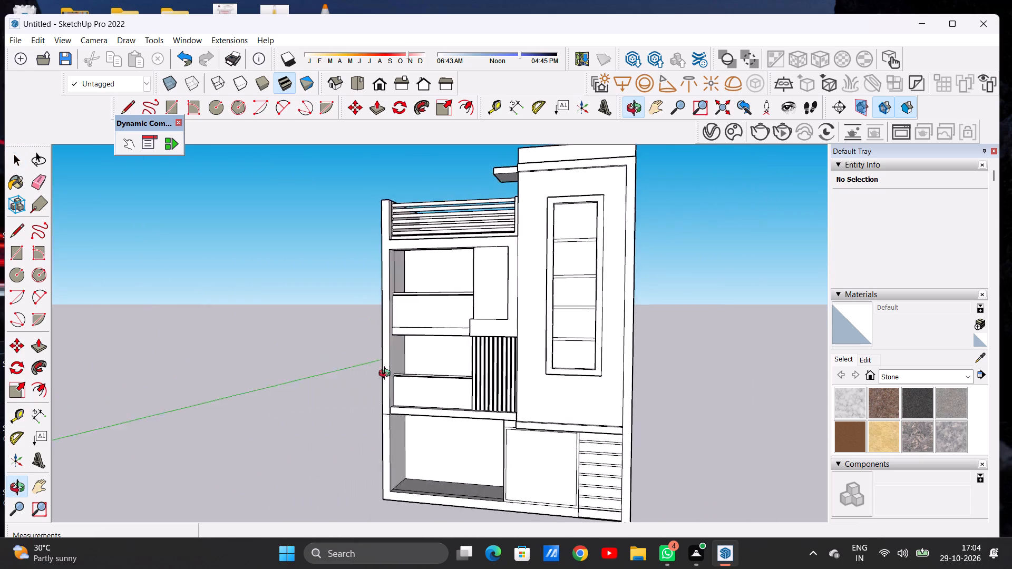
middle_drag(387, 375, 488, 393)
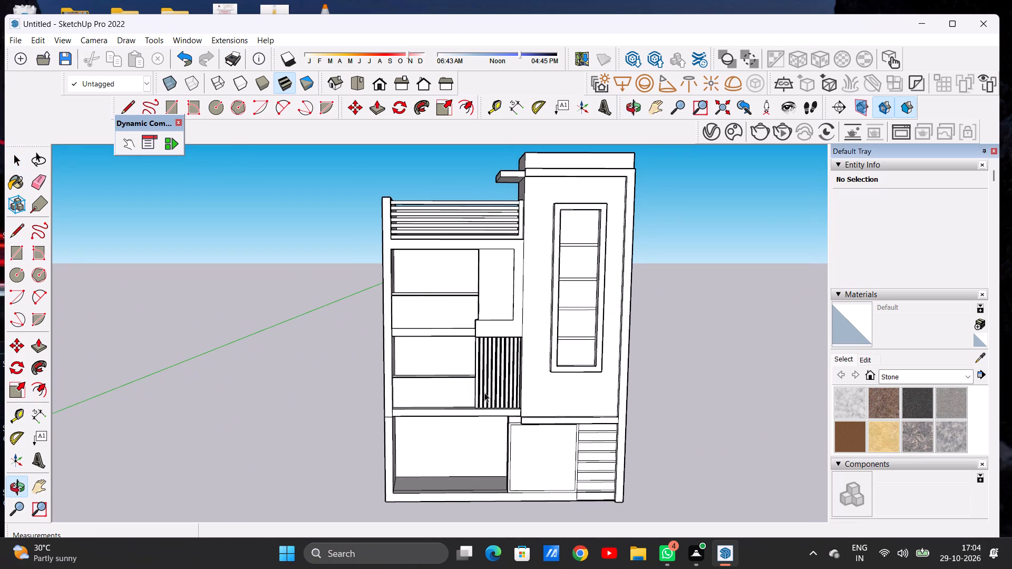
Offset the outline of the upper narrow panel, above the vertical slats, inward about 7" to form a border.
scroll(461, 407, down, 7)
scroll(454, 368, up, 8)
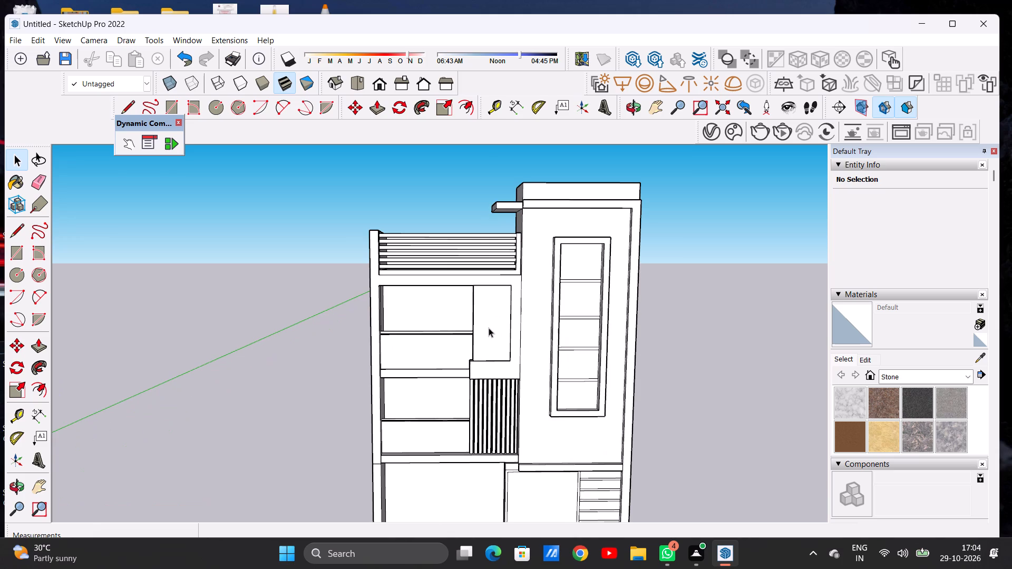
scroll(512, 320, up, 7)
middle_drag(488, 331, 488, 297)
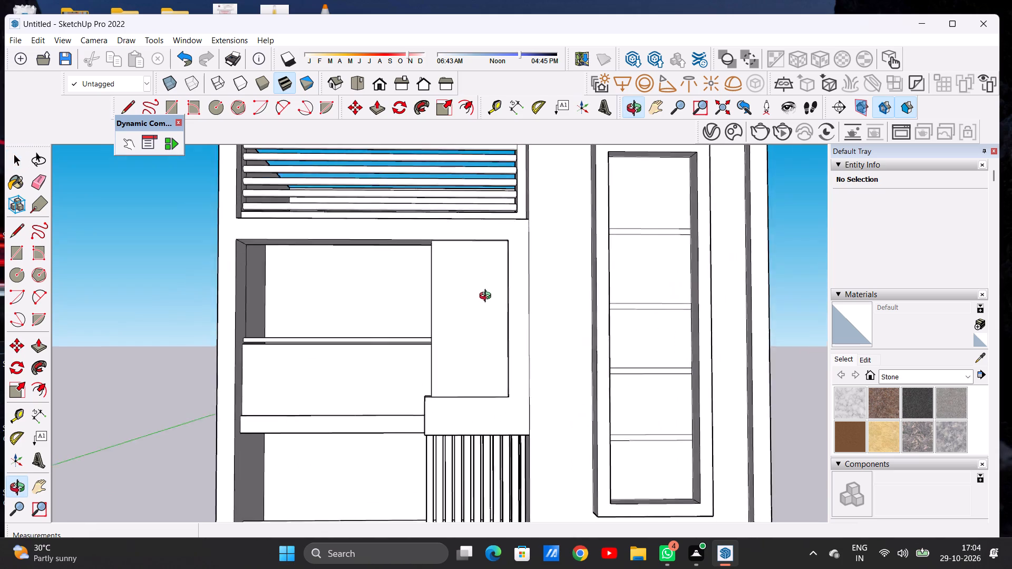
middle_drag(488, 297, 489, 304)
scroll(486, 306, up, 5)
text(OF)
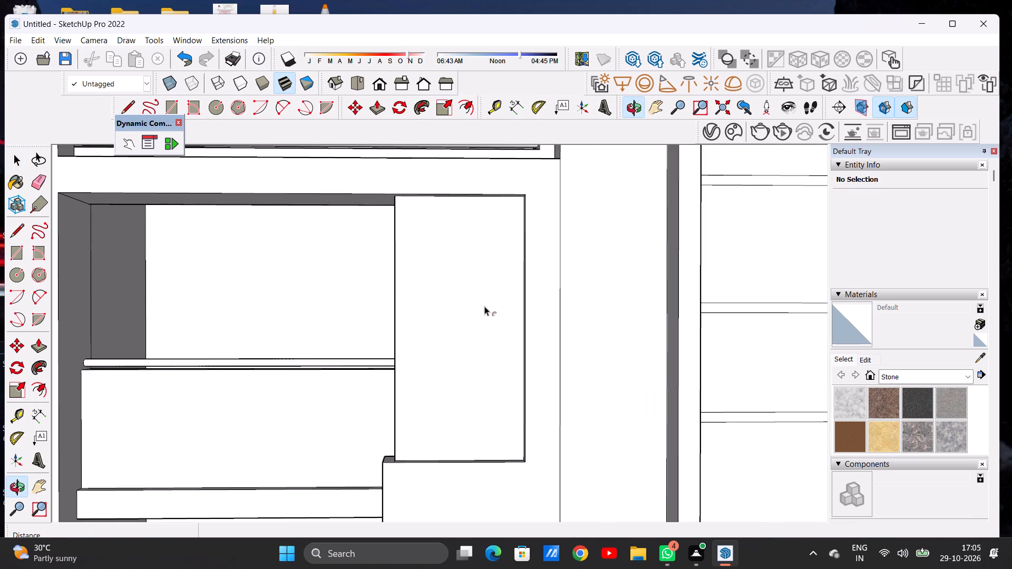
scroll(444, 183, up, 4)
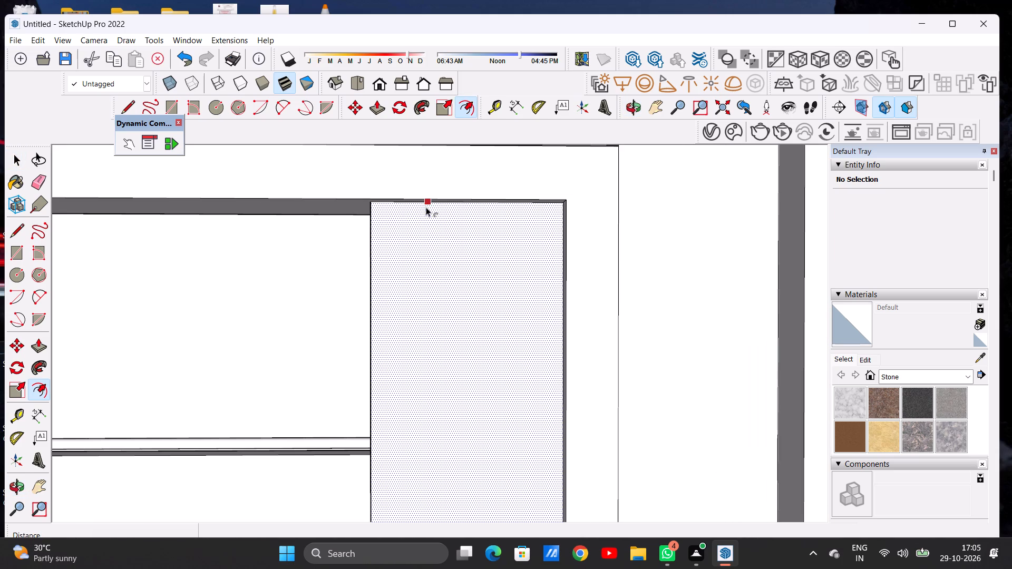
click(425, 209)
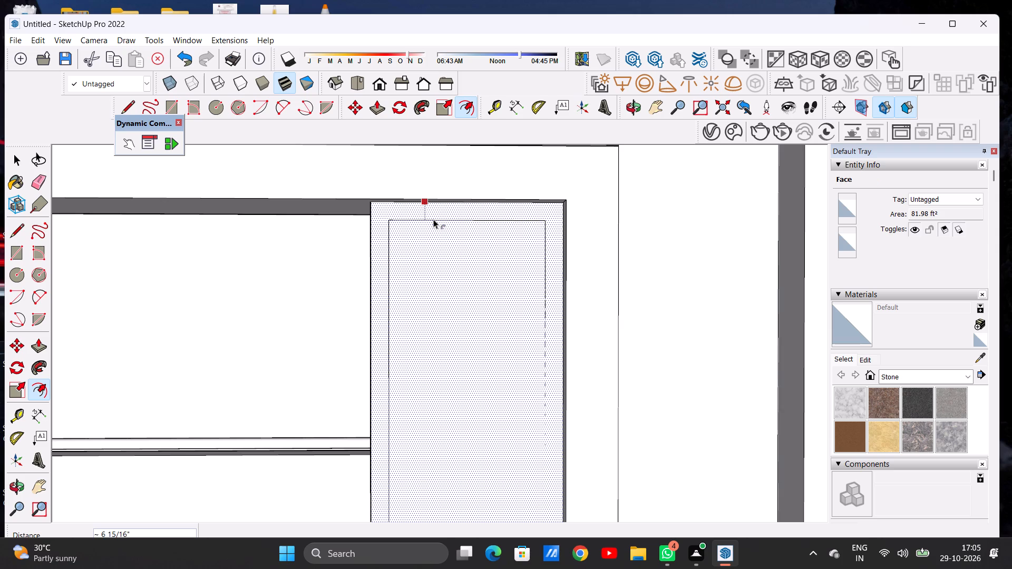
click(433, 219)
key(space)
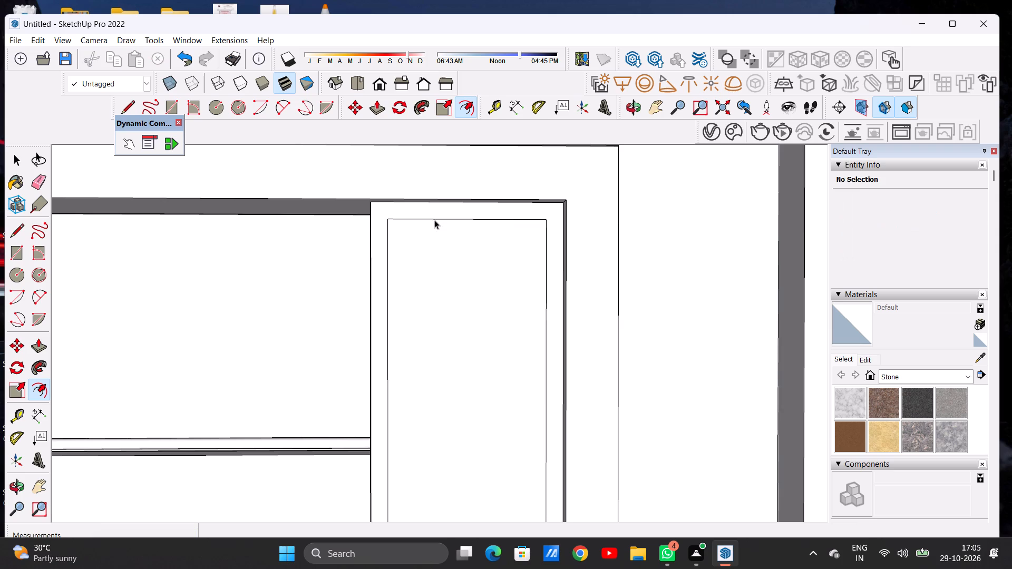
Examine the bordered narrow panel from an angle and against the whole cabinet front.
scroll(449, 216, down, 14)
middle_drag(436, 266, 588, 300)
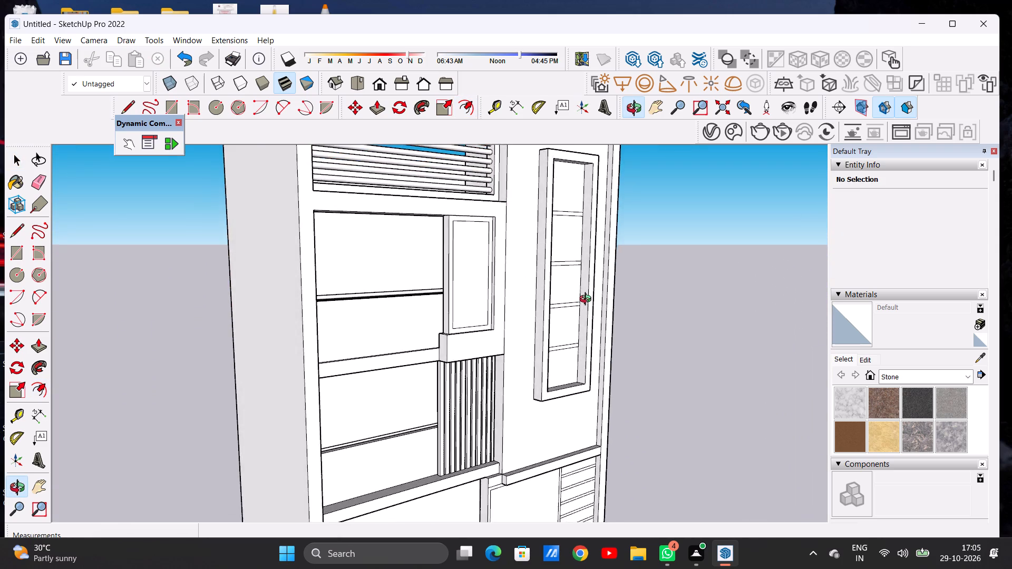
middle_drag(588, 300, 553, 328)
middle_drag(537, 342, 533, 336)
scroll(443, 253, down, 6)
middle_drag(481, 266, 364, 234)
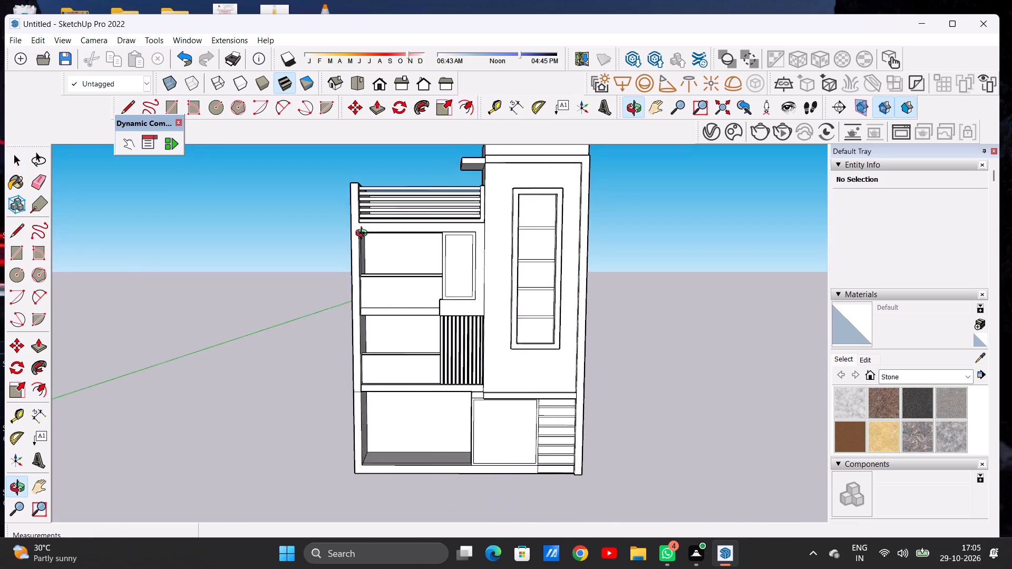
middle_drag(364, 234, 385, 240)
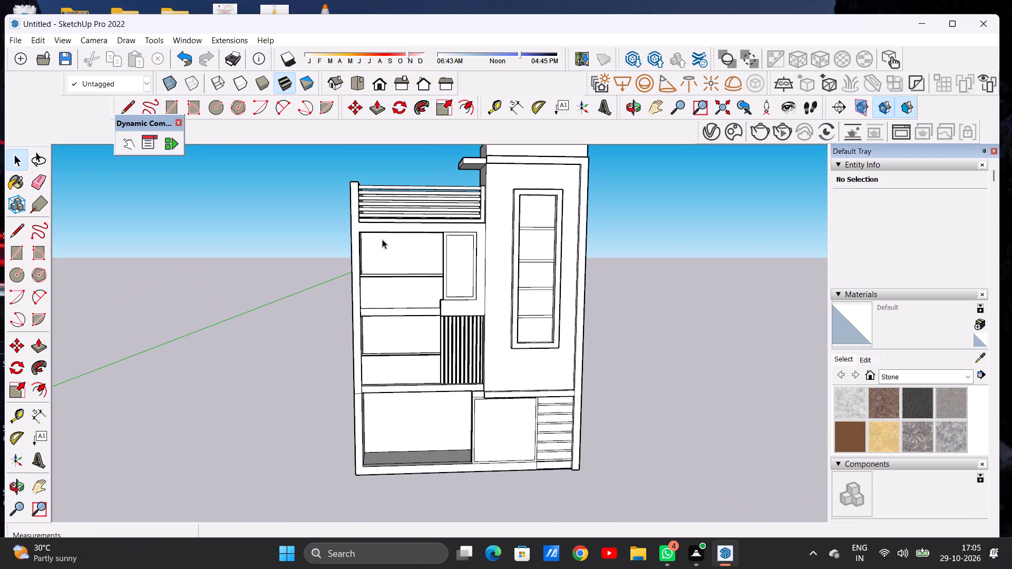
scroll(401, 219, down, 14)
scroll(408, 239, up, 4)
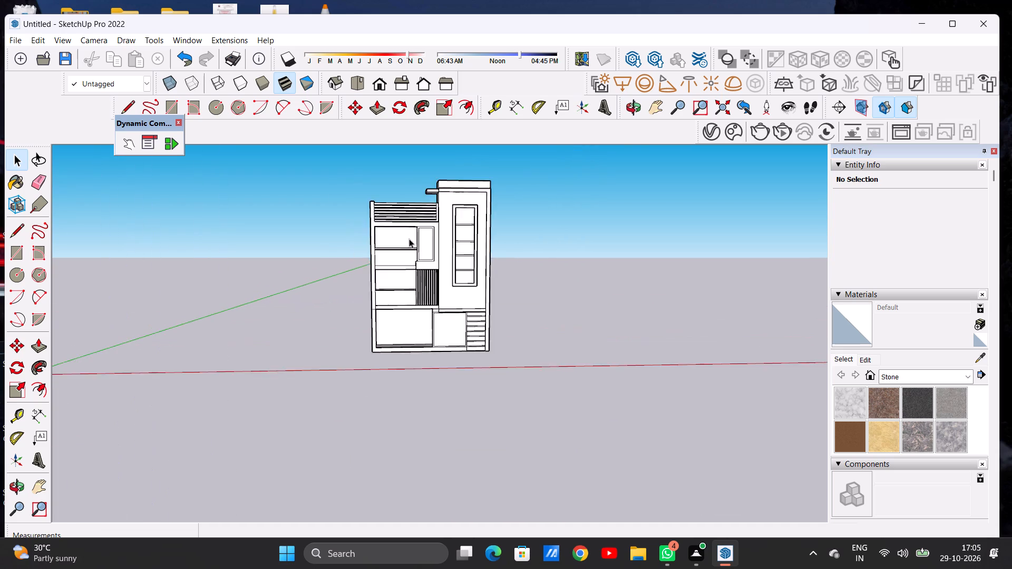
scroll(409, 239, up, 15)
middle_drag(416, 233, 373, 224)
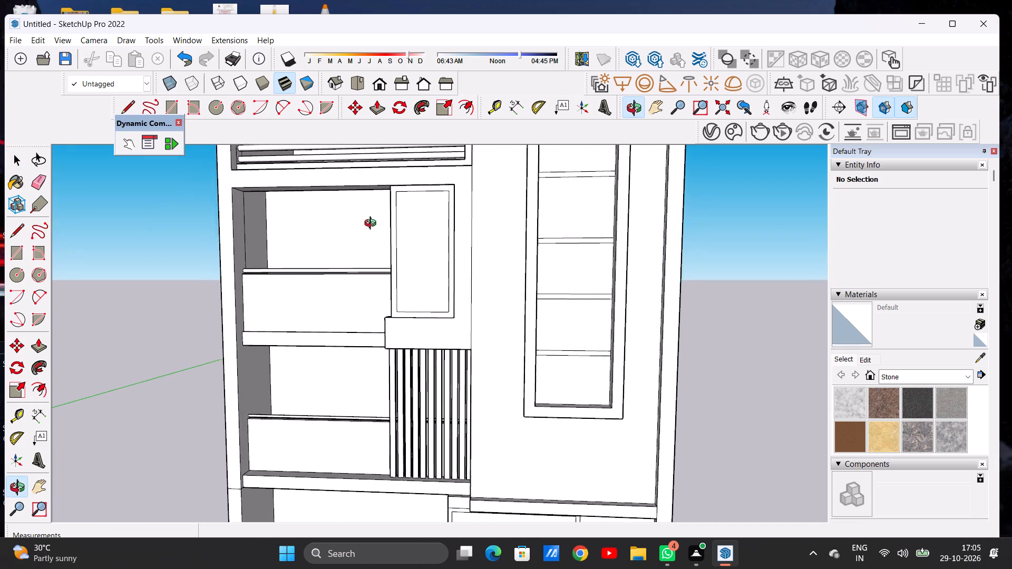
middle_drag(373, 224, 375, 224)
scroll(386, 267, down, 10)
middle_drag(414, 287, 424, 288)
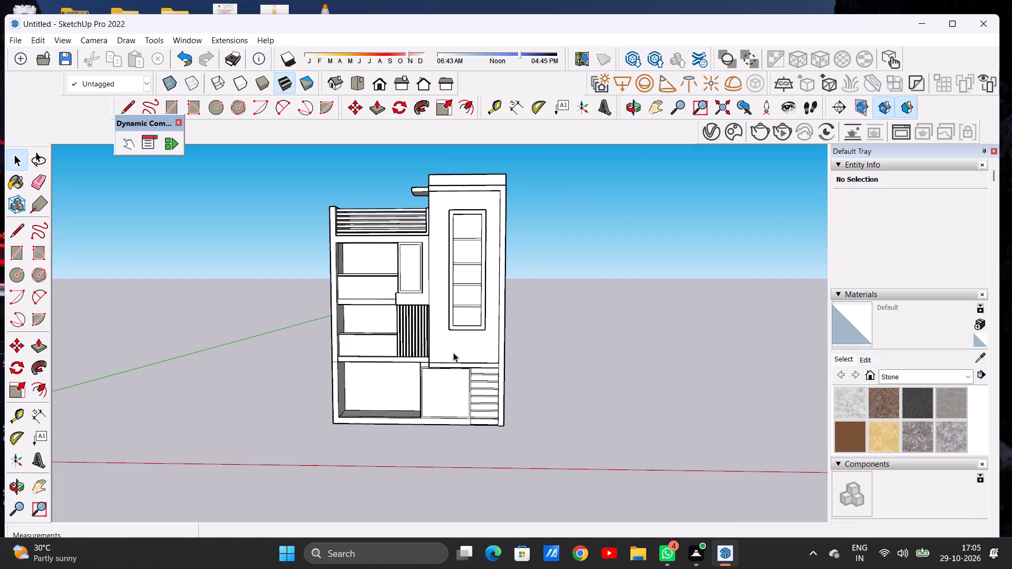
Inspect the large open compartment at the cabinet's base, including its floor and front edge, from several angles.
scroll(539, 378, down, 7)
scroll(474, 411, up, 11)
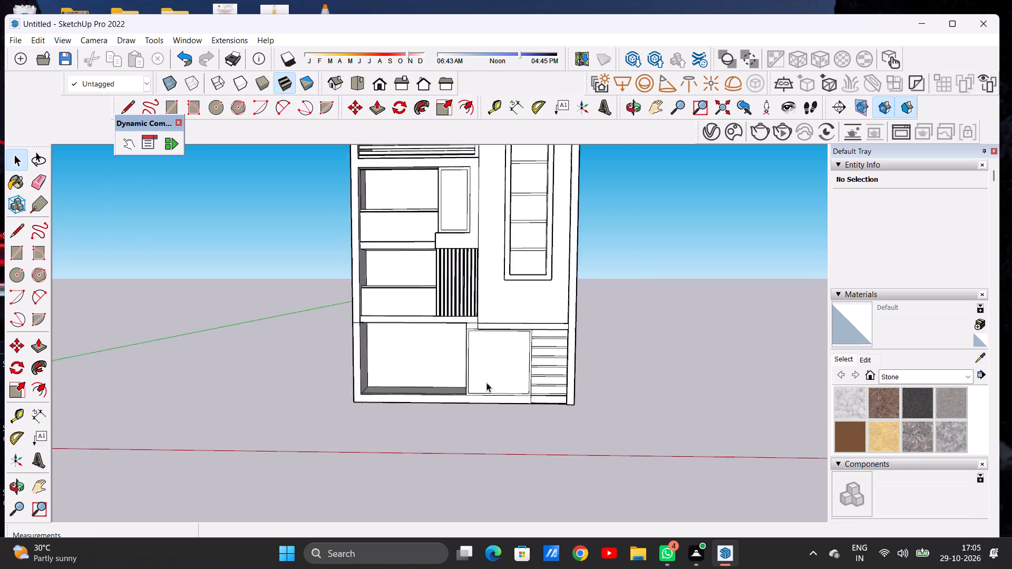
scroll(486, 382, up, 4)
middle_drag(423, 391, 428, 487)
scroll(428, 487, up, 1)
scroll(299, 376, up, 5)
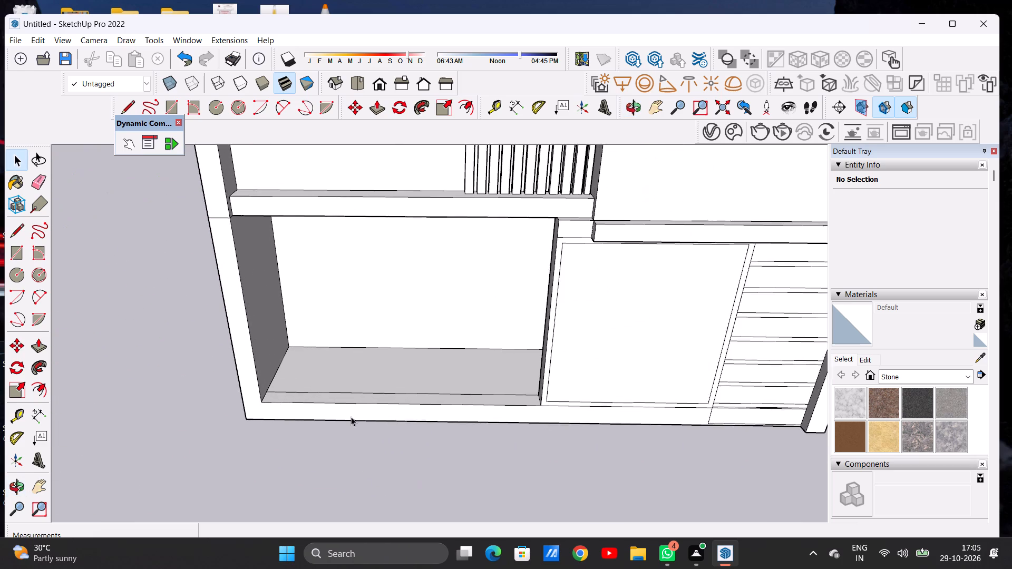
scroll(423, 445, down, 1)
scroll(424, 445, up, 1)
scroll(424, 446, down, 15)
scroll(376, 412, up, 8)
middle_drag(379, 428, 319, 372)
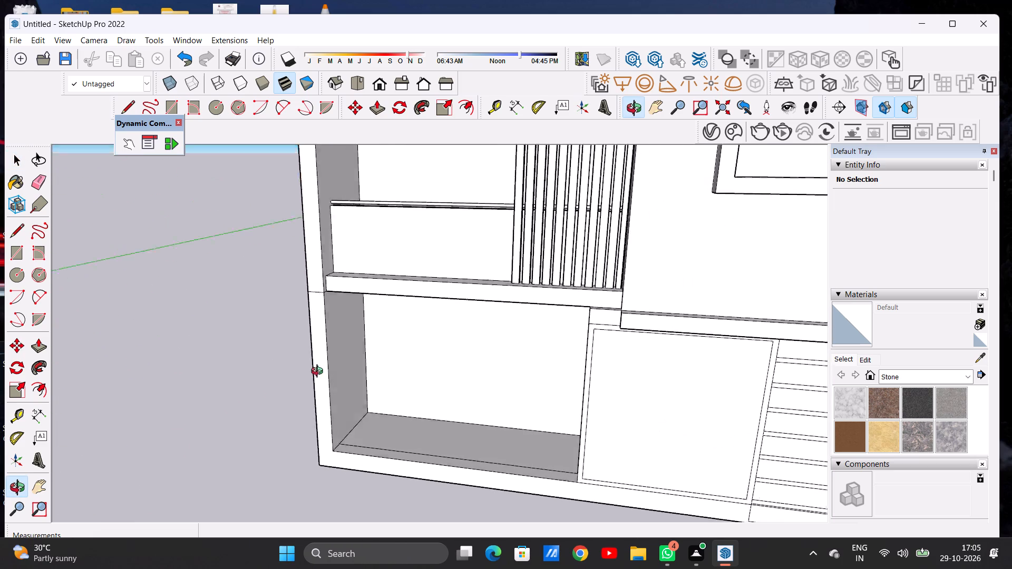
middle_drag(319, 372, 333, 328)
middle_drag(331, 328, 397, 371)
scroll(276, 420, down, 20)
scroll(276, 420, down, 2)
scroll(424, 436, up, 12)
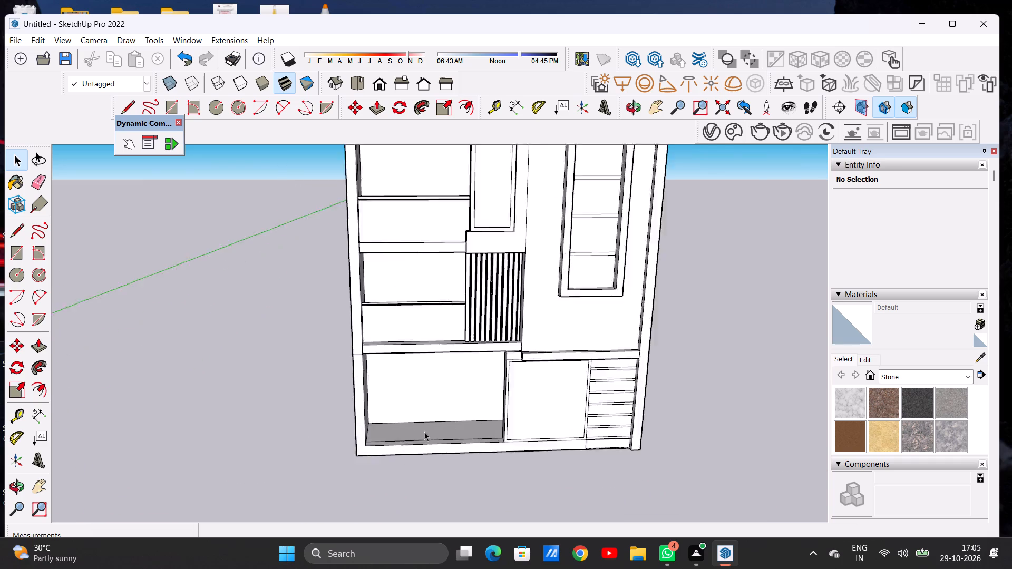
scroll(424, 431, up, 3)
middle_drag(478, 423, 336, 442)
scroll(355, 478, down, 4)
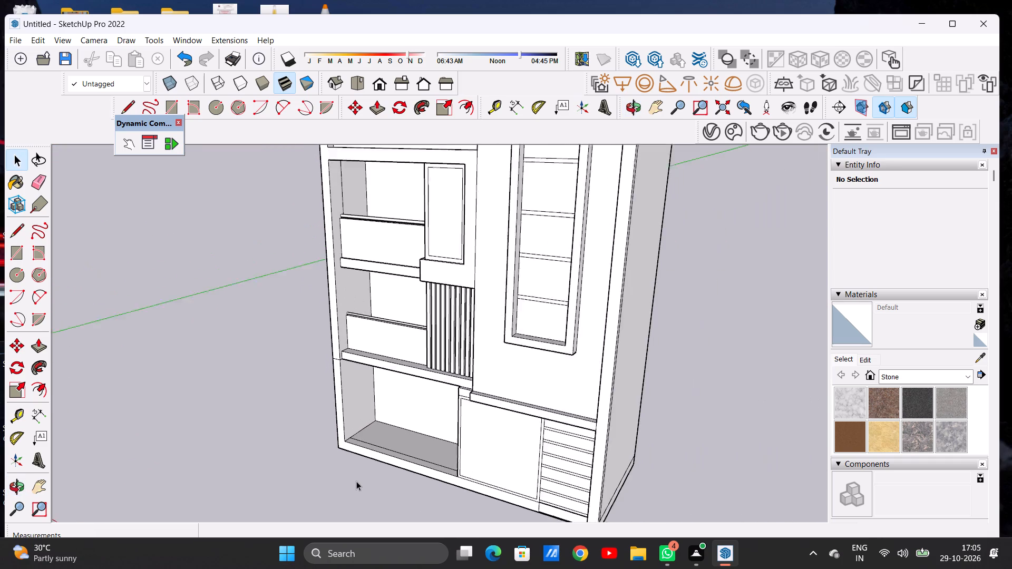
scroll(356, 481, down, 2)
middle_drag(365, 465, 468, 495)
Draw a line about 21' 9" long along the floor's front strip in the lower open compartment, from one side wall to the other.
scroll(354, 462, up, 9)
middle_drag(361, 446, 383, 494)
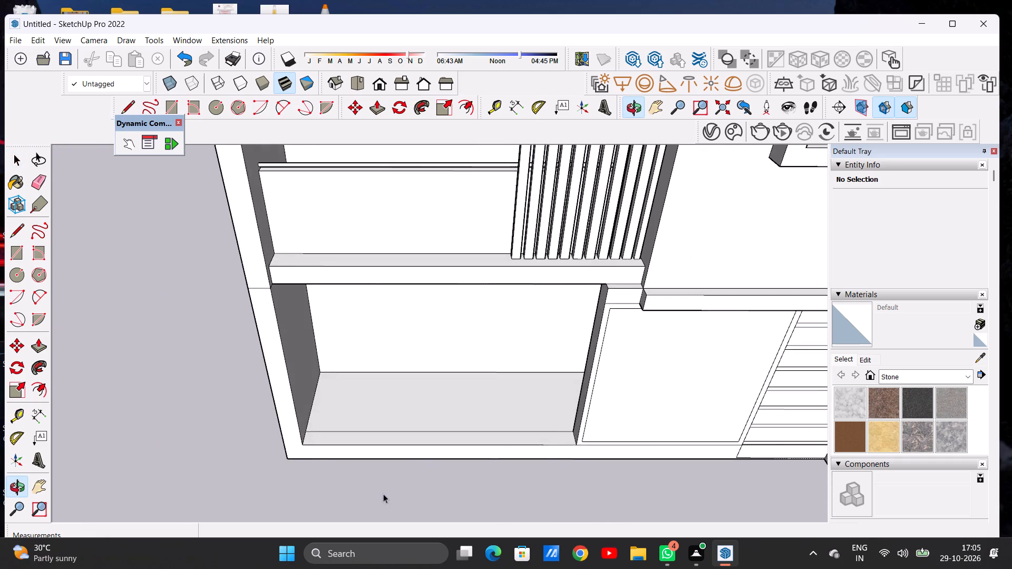
middle_drag(383, 494, 384, 494)
scroll(398, 447, up, 2)
key(l)
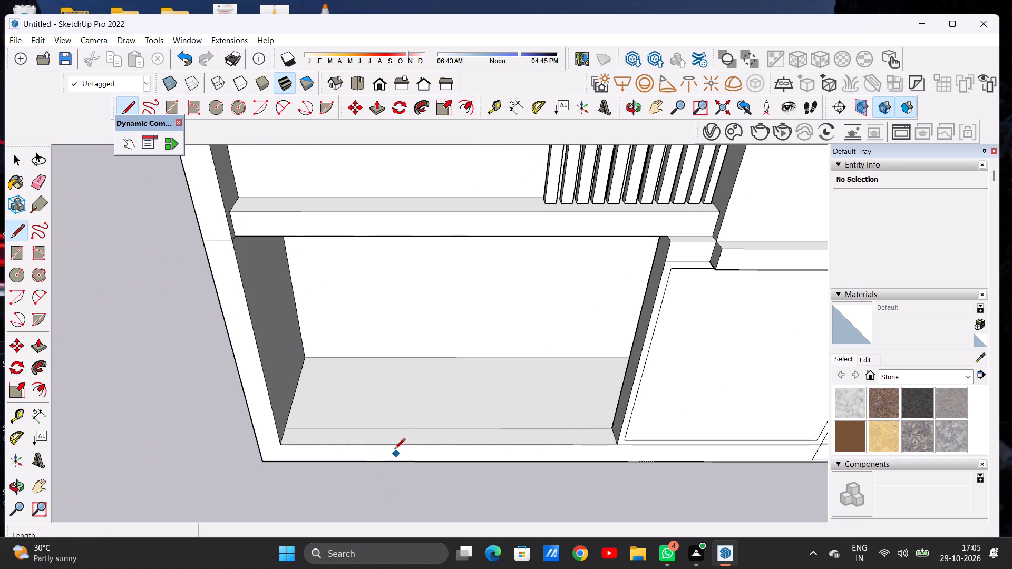
middle_drag(384, 432, 384, 471)
scroll(384, 471, up, 2)
scroll(400, 468, down, 3)
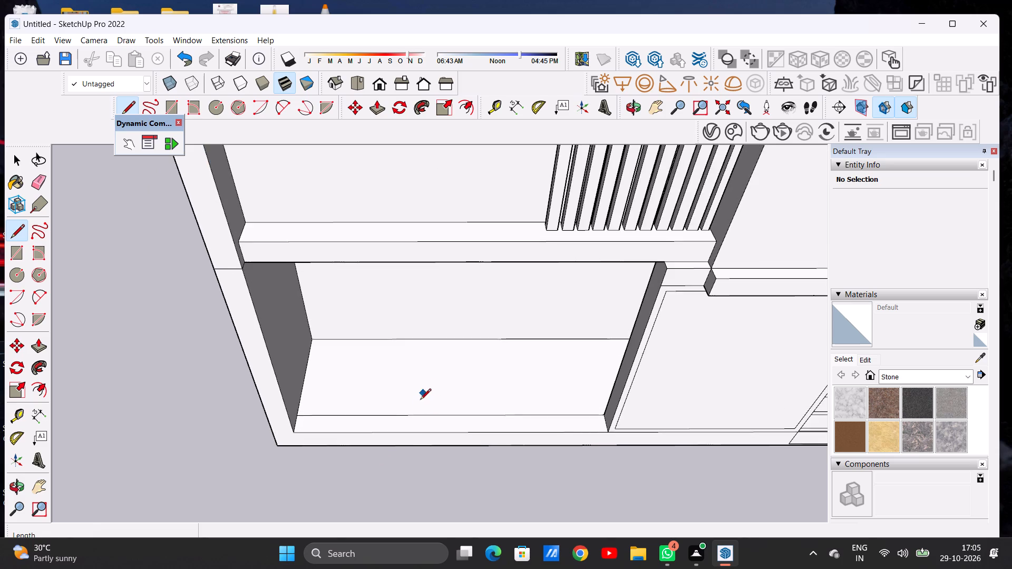
scroll(420, 404, up, 1)
scroll(417, 407, down, 1)
scroll(417, 408, up, 2)
scroll(417, 411, down, 1)
scroll(417, 411, up, 6)
scroll(465, 427, down, 5)
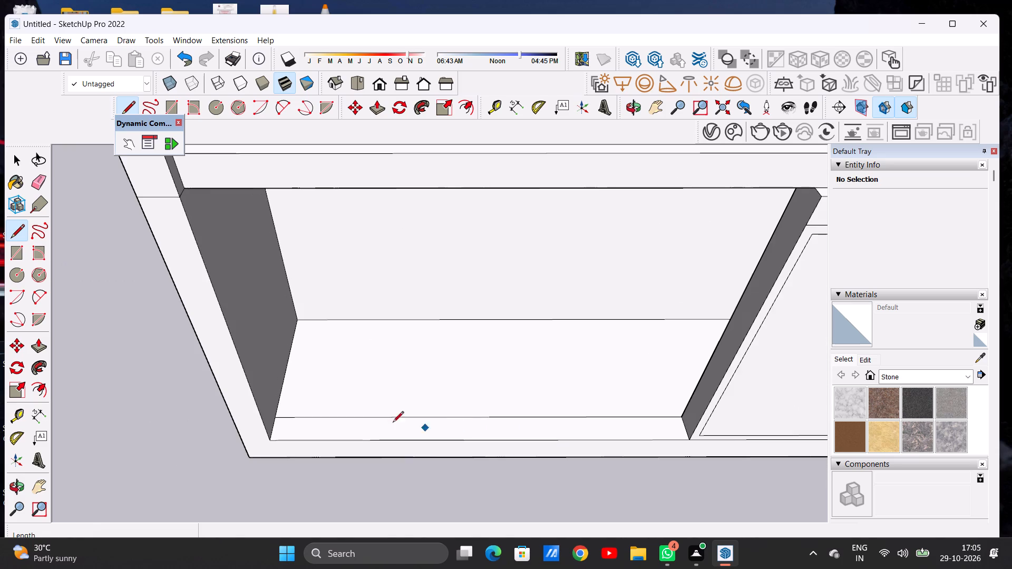
scroll(288, 429, up, 3)
scroll(288, 430, down, 1)
scroll(288, 430, up, 4)
scroll(262, 437, down, 1)
scroll(262, 437, up, 7)
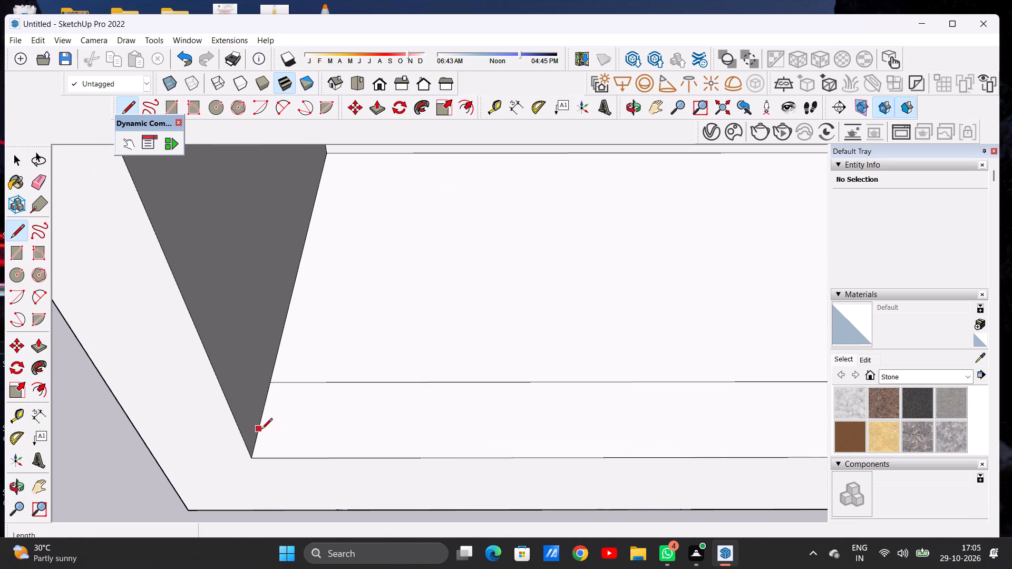
click(258, 434)
scroll(298, 433, down, 1)
scroll(298, 433, up, 1)
scroll(298, 433, down, 3)
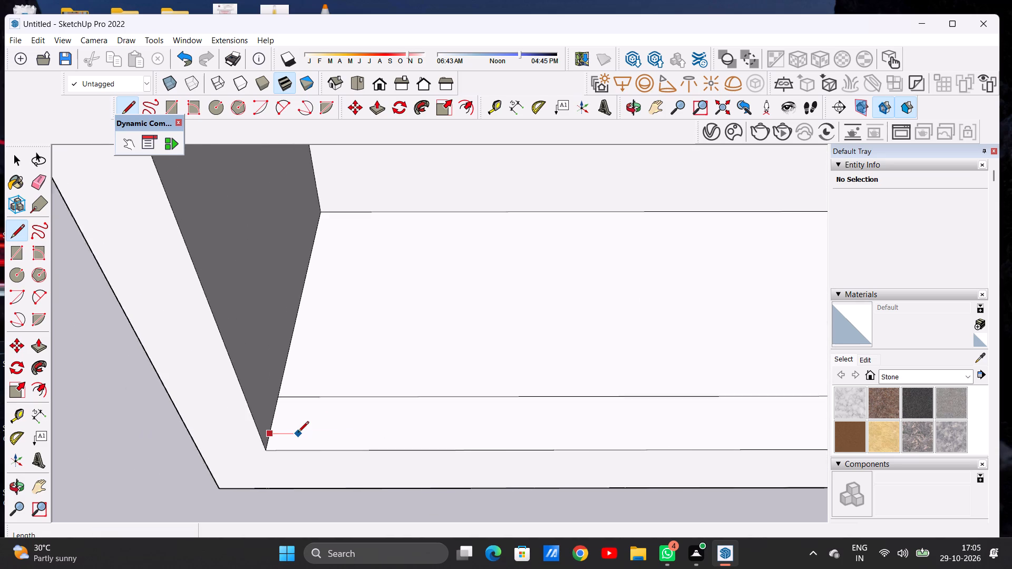
scroll(298, 433, down, 11)
scroll(305, 433, up, 1)
scroll(305, 433, down, 1)
scroll(698, 424, up, 1)
scroll(698, 424, down, 1)
scroll(698, 424, up, 3)
scroll(692, 428, down, 1)
scroll(682, 431, up, 6)
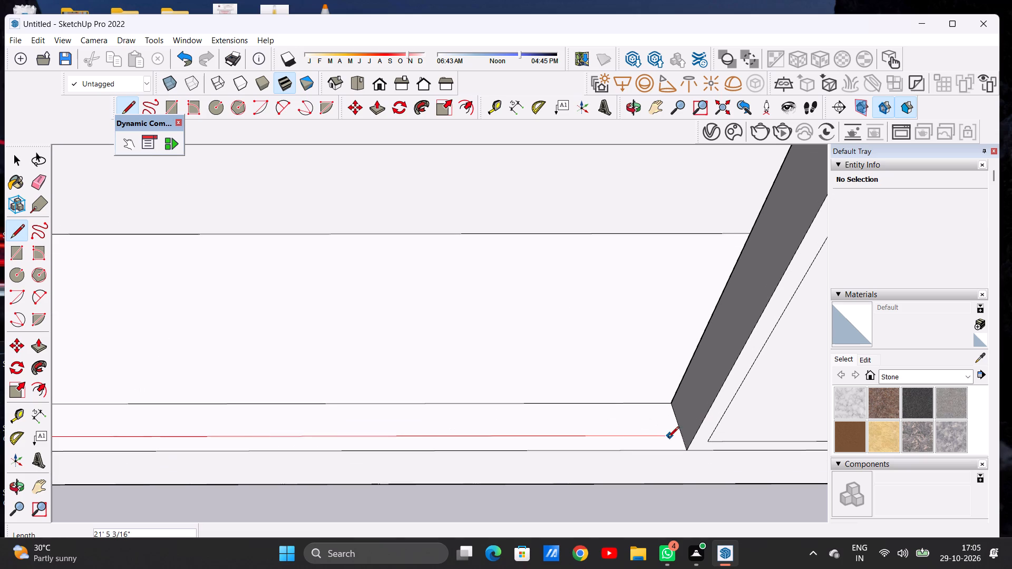
click(682, 436)
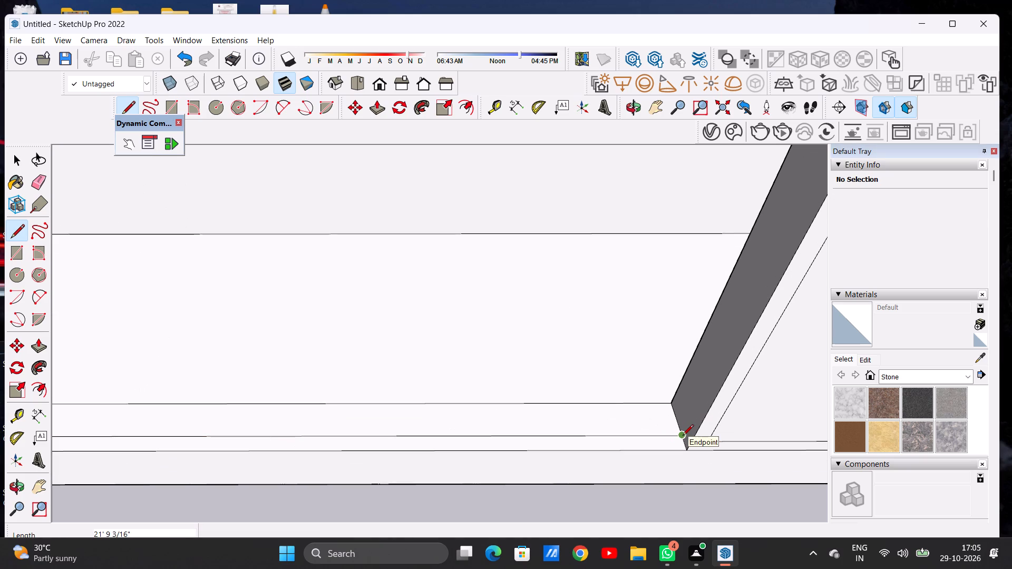
key(space)
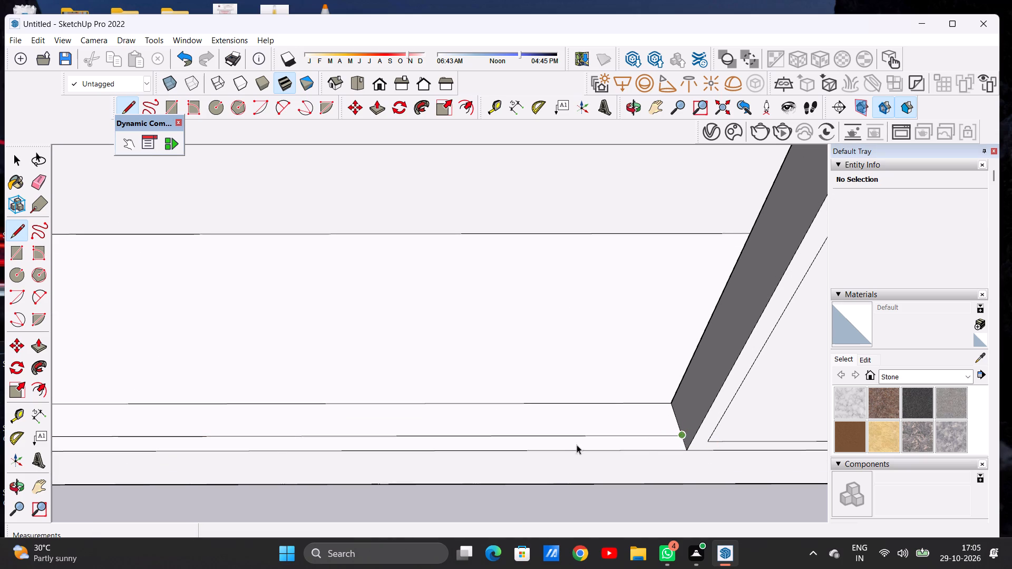
Push/pull the rear strip of the divided floor edge upward about 7" across the open compartment.
scroll(569, 453, down, 2)
scroll(569, 453, up, 1)
scroll(569, 453, down, 13)
scroll(357, 469, down, 4)
middle_drag(401, 469, 394, 456)
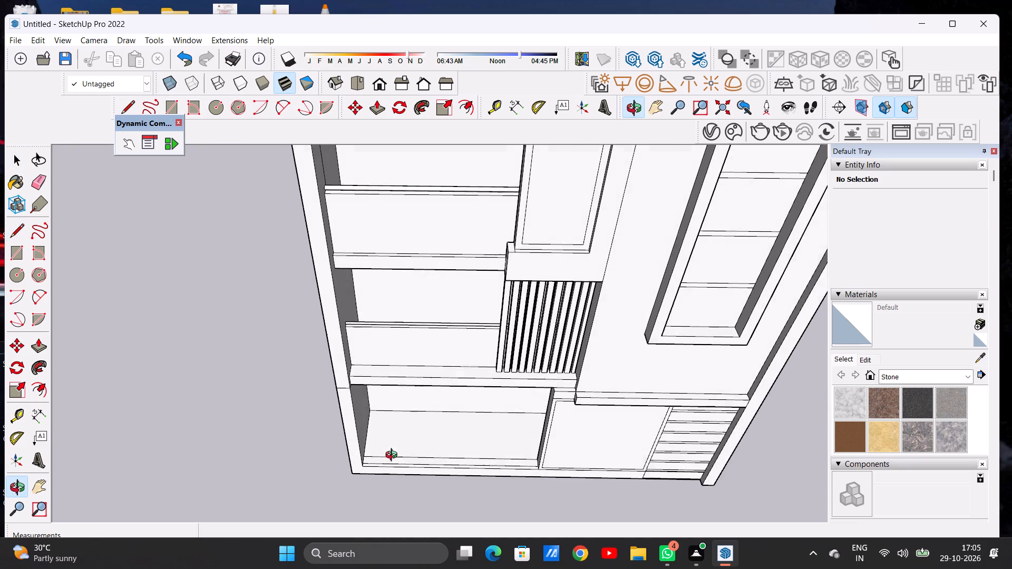
middle_drag(394, 456, 393, 455)
scroll(462, 460, up, 5)
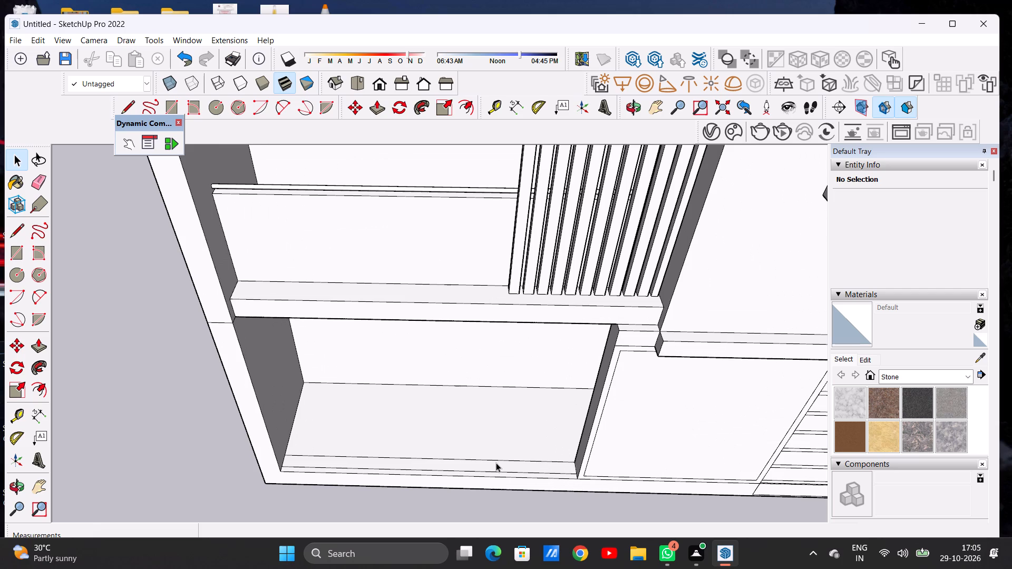
key(p)
scroll(578, 467, up, 6)
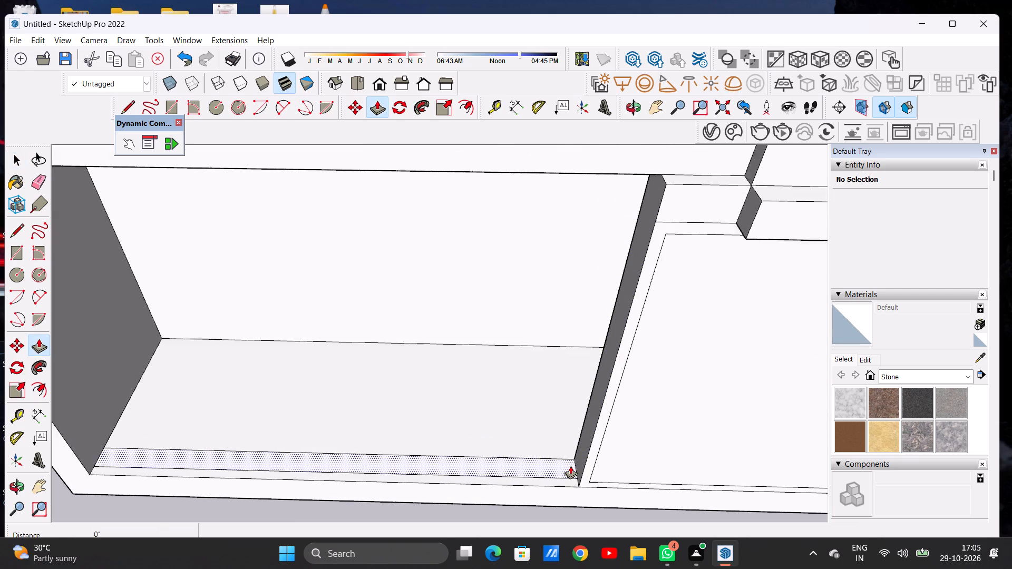
scroll(570, 466, up, 2)
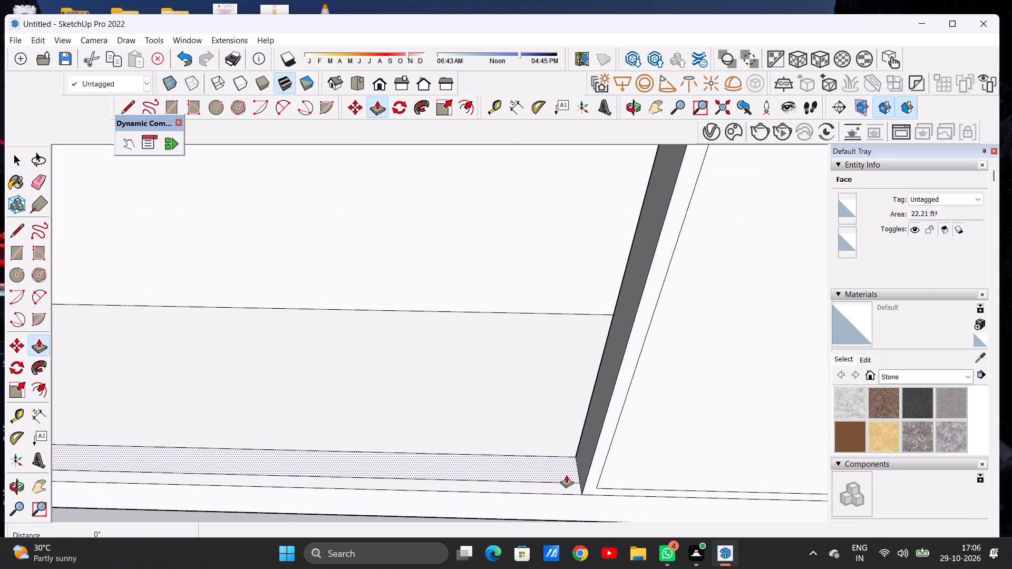
scroll(564, 470, up, 4)
click(564, 470)
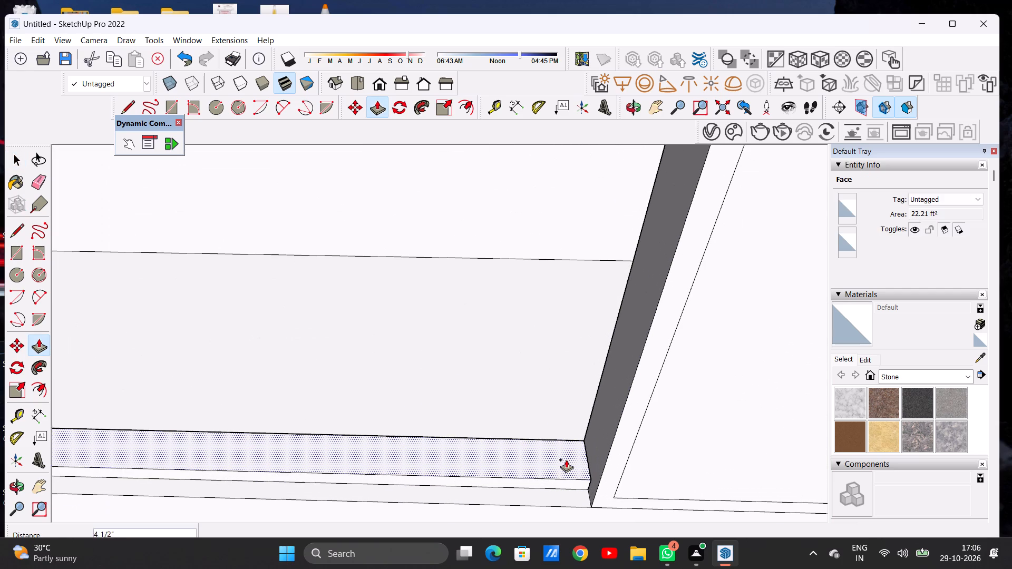
click(573, 456)
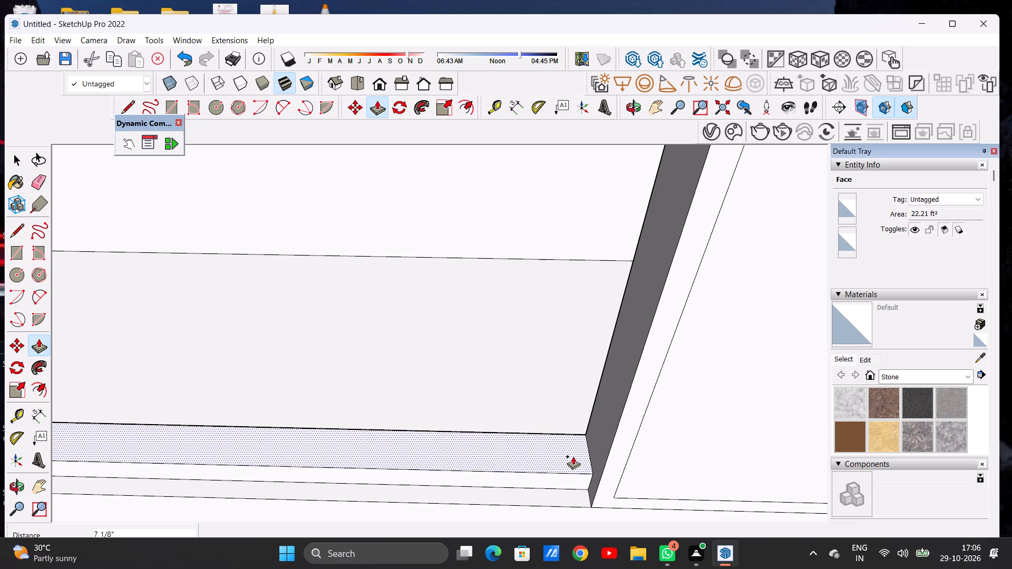
key(space)
Draw a line across the top of the raised floor strip near its left end to mark a small post face.
scroll(549, 486, down, 7)
scroll(591, 486, up, 1)
scroll(591, 486, down, 7)
scroll(563, 490, up, 1)
scroll(563, 489, down, 8)
scroll(554, 483, up, 1)
scroll(554, 483, down, 2)
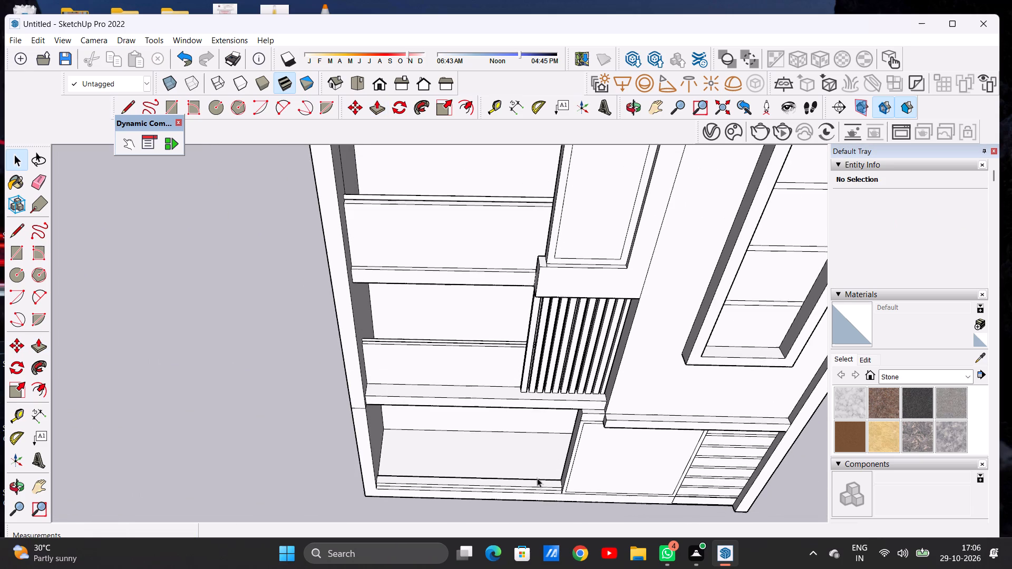
middle_drag(436, 483, 427, 435)
scroll(377, 486, up, 1)
scroll(377, 488, down, 1)
scroll(377, 490, up, 3)
middle_drag(393, 479, 397, 504)
scroll(404, 461, down, 3)
scroll(405, 460, up, 1)
scroll(405, 458, down, 1)
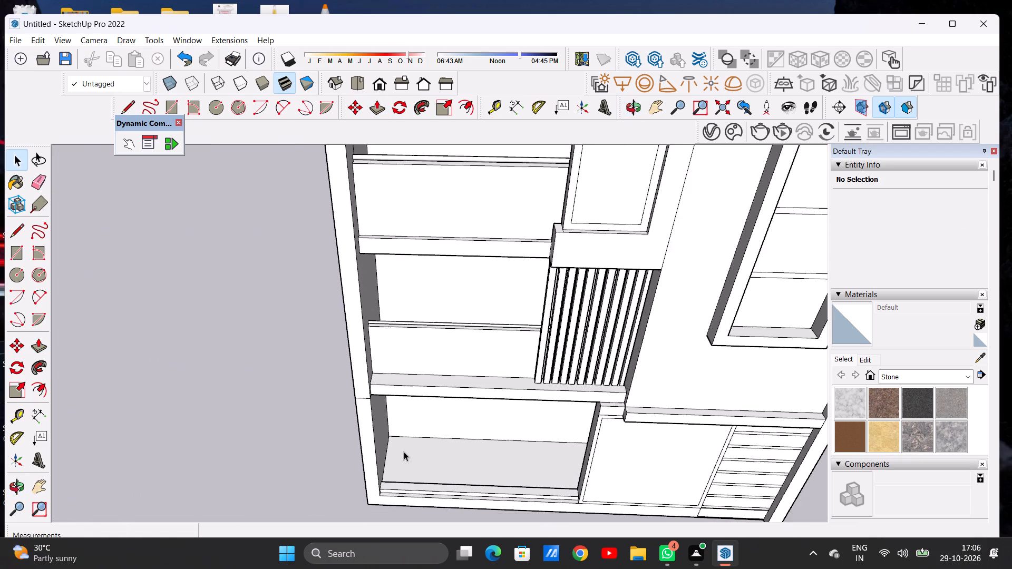
scroll(404, 452, down, 2)
middle_drag(402, 459, 406, 498)
scroll(401, 455, up, 20)
scroll(401, 455, up, 2)
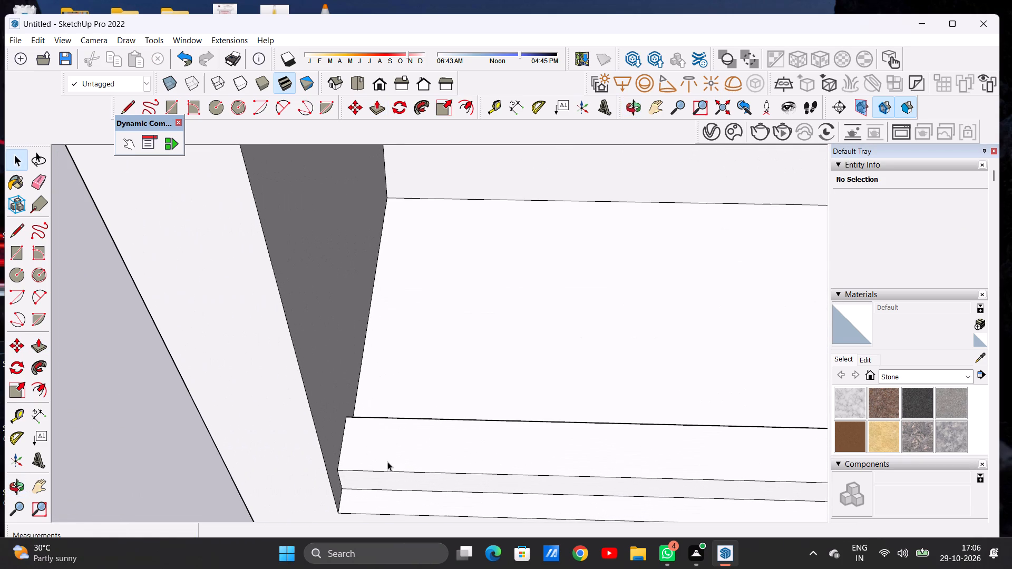
key(l)
scroll(385, 458, up, 6)
click(373, 388)
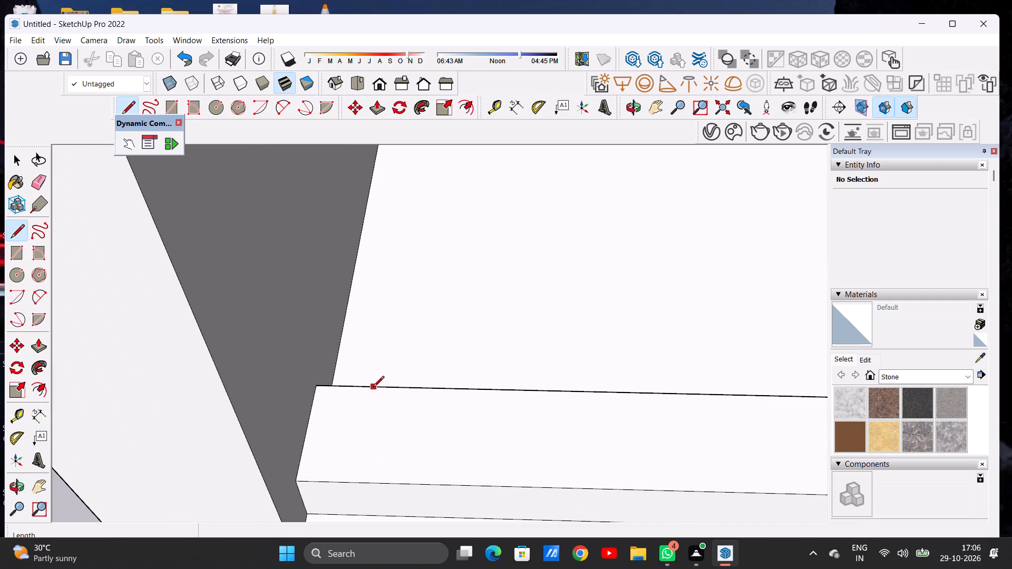
click(362, 482)
Push/pull the small face at the raised strip's left end upward about 9' 8" to form a vertical post.
key(p)
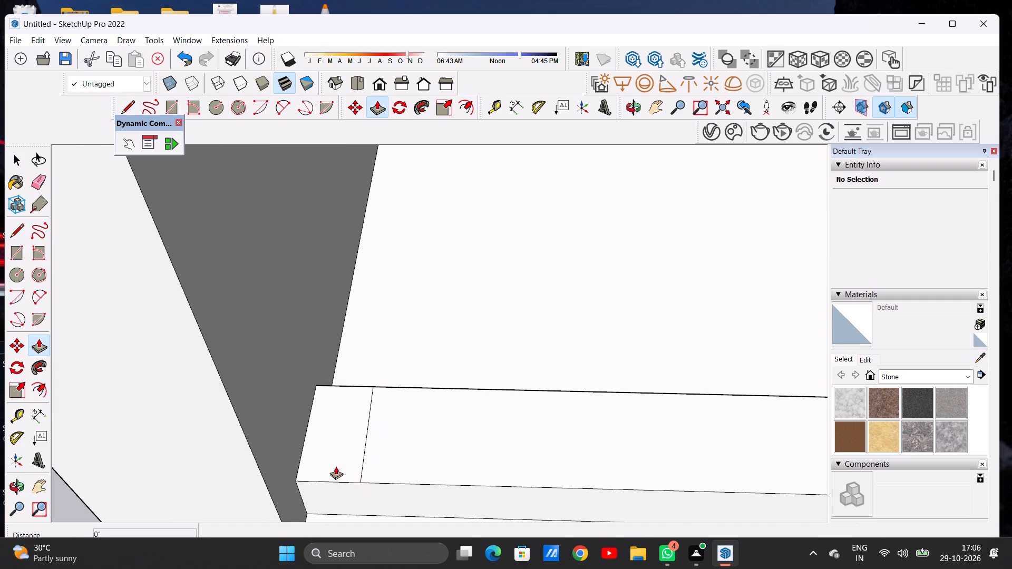
click(340, 462)
click(341, 437)
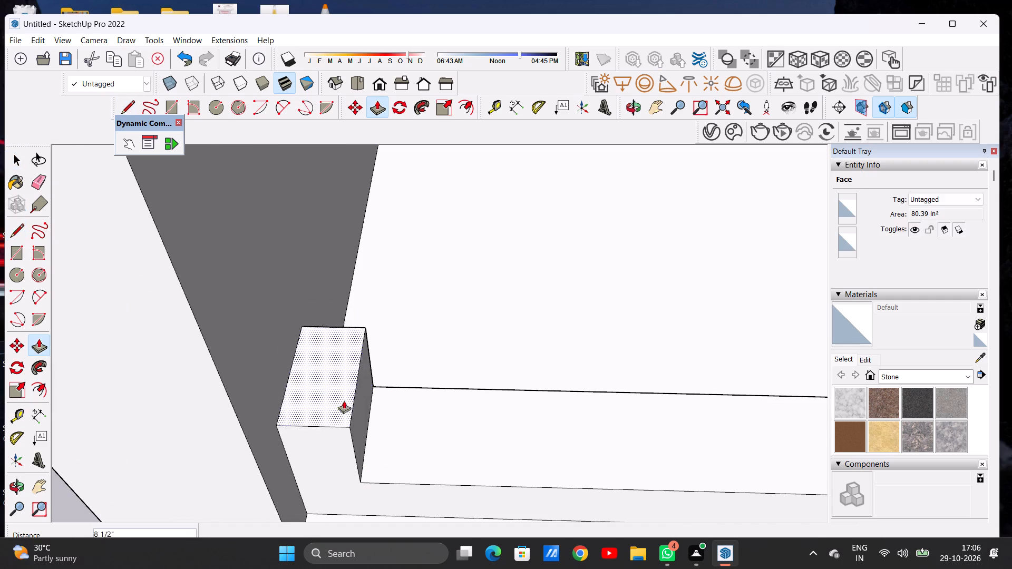
scroll(345, 413, down, 16)
scroll(348, 436, up, 1)
scroll(348, 436, down, 9)
middle_drag(336, 357, 344, 280)
scroll(338, 323, up, 5)
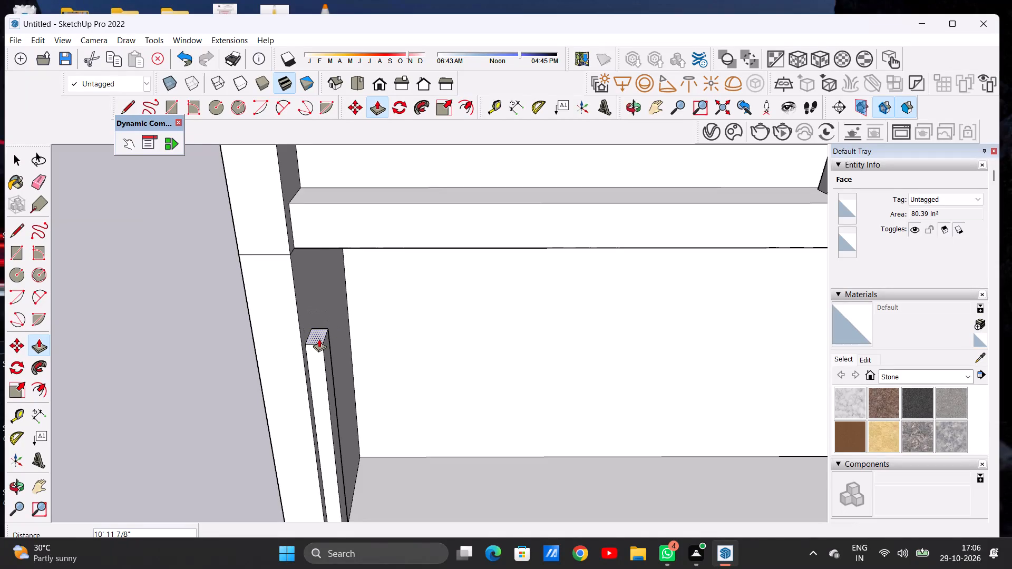
click(319, 372)
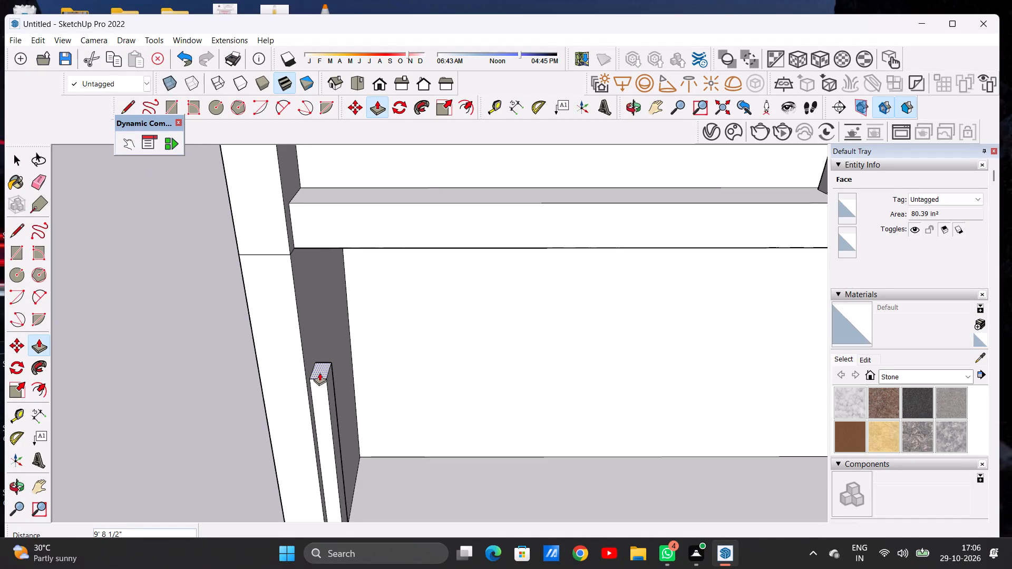
key(space)
Draw a line about 1' long across the top of the raised strip near its right end, beside the compartment divider.
scroll(383, 396, down, 6)
scroll(383, 395, up, 1)
scroll(382, 394, down, 6)
middle_drag(392, 412, 389, 341)
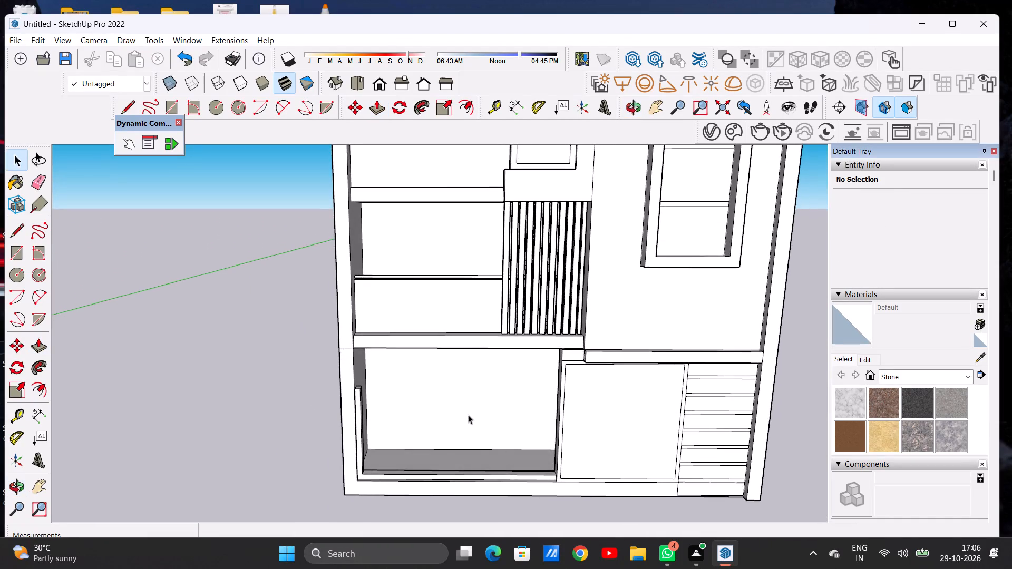
scroll(584, 493, up, 4)
middle_drag(550, 455, 558, 536)
scroll(519, 460, down, 1)
scroll(519, 459, up, 6)
middle_drag(538, 425, 539, 490)
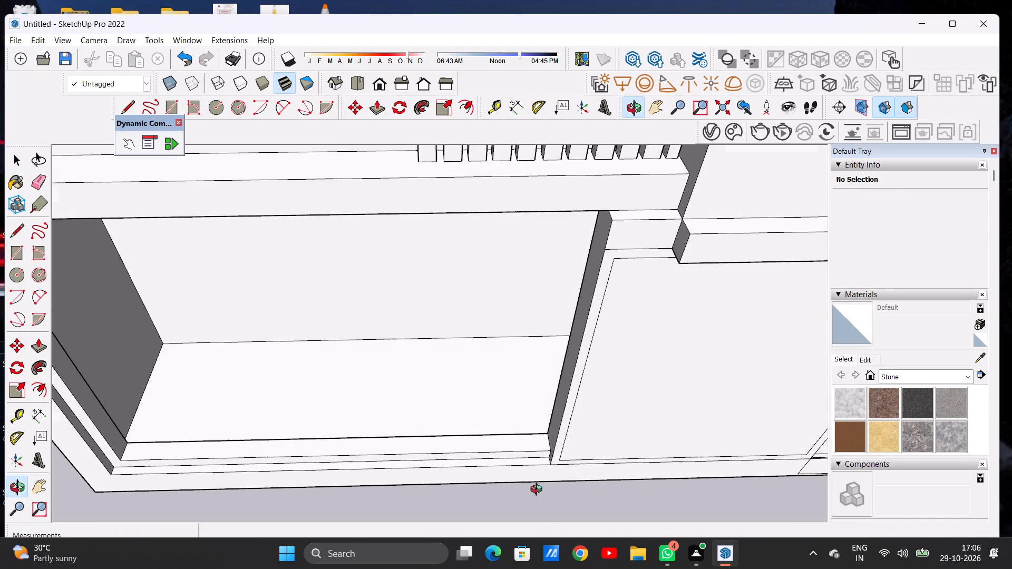
middle_drag(539, 490, 539, 488)
scroll(533, 448, up, 6)
key(l)
scroll(536, 447, up, 6)
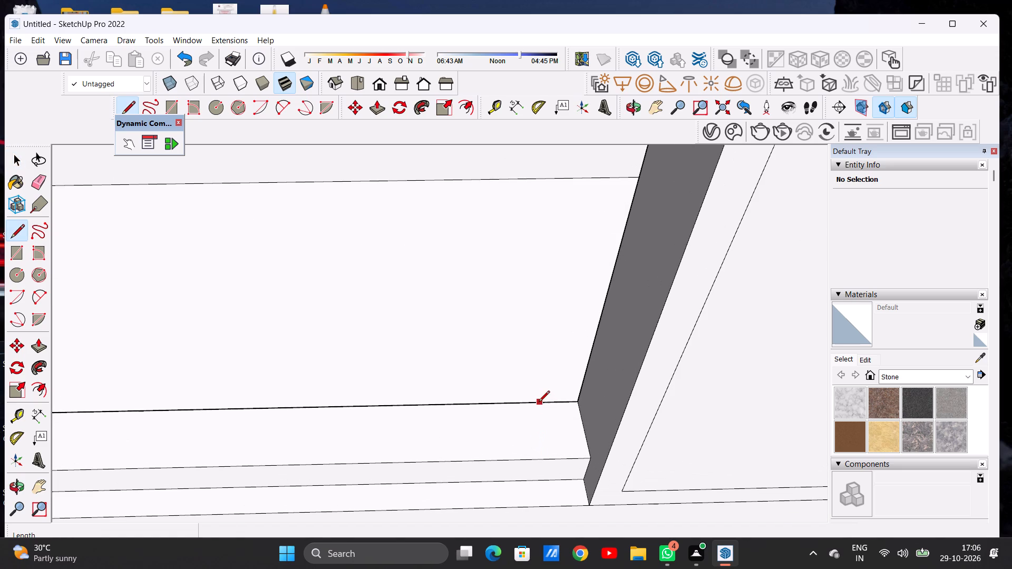
click(535, 401)
click(544, 460)
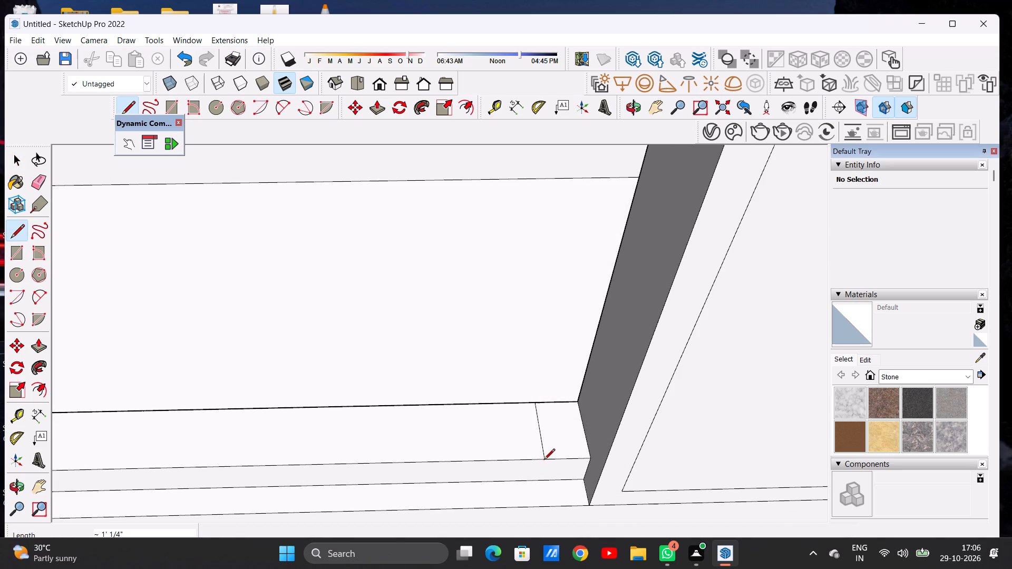
Push/pull the small face at the raised strip's right end upward to match the left post's height.
key(space)
text(P)
click(565, 444)
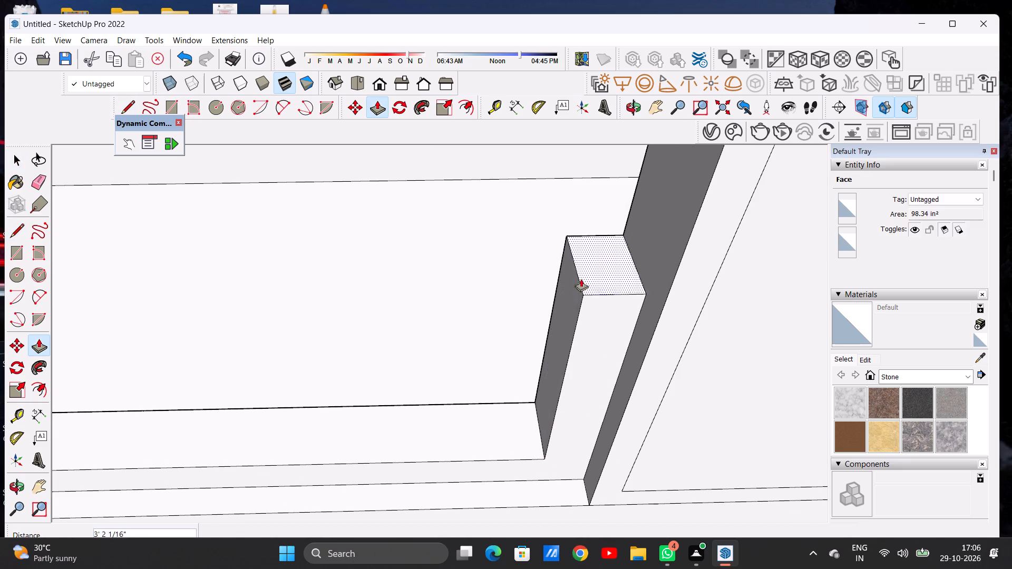
scroll(537, 352, down, 20)
scroll(537, 352, down, 1)
scroll(548, 370, up, 1)
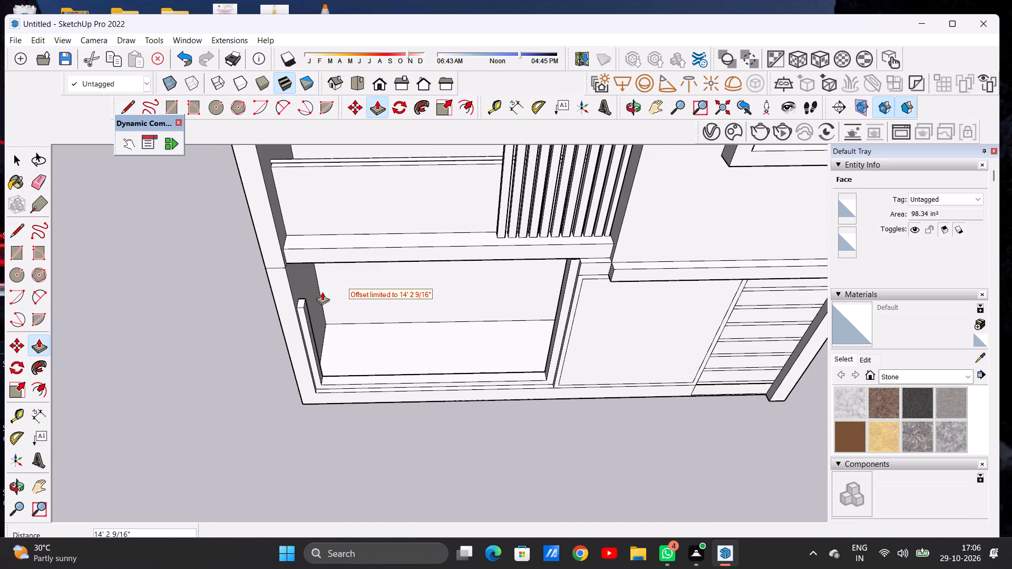
click(306, 310)
key(space)
Push/pull the right post's side face, the one facing the opening, by about 2".
scroll(389, 380, down, 6)
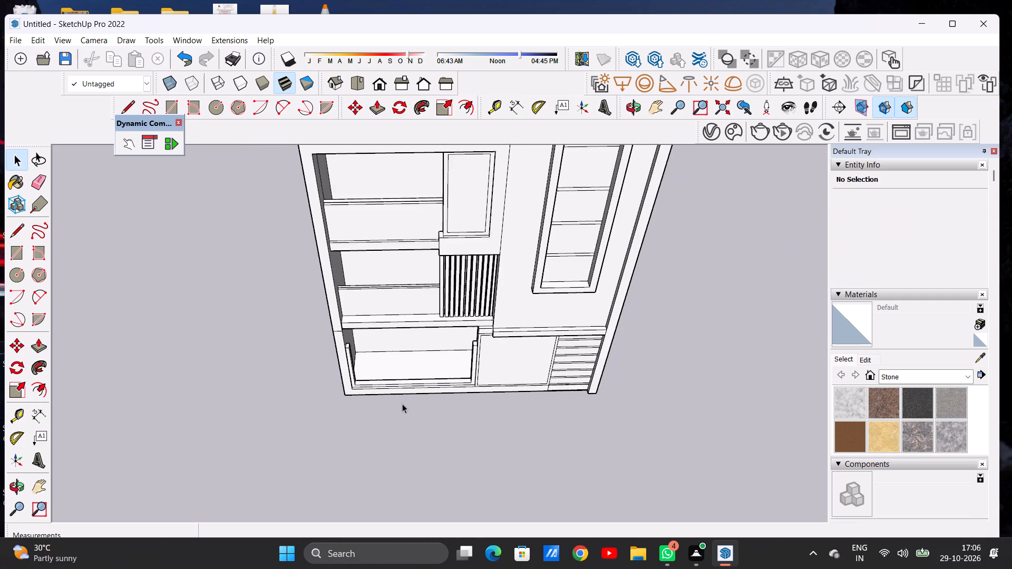
scroll(402, 404, down, 2)
middle_drag(402, 400, 395, 287)
scroll(416, 425, up, 8)
middle_drag(413, 418, 508, 379)
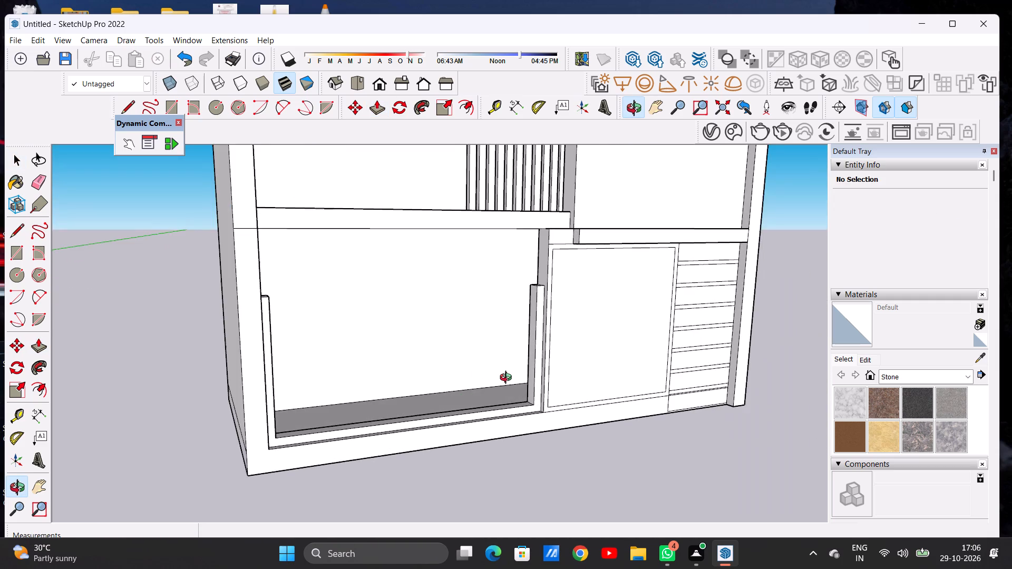
middle_drag(508, 379, 523, 376)
scroll(538, 357, up, 5)
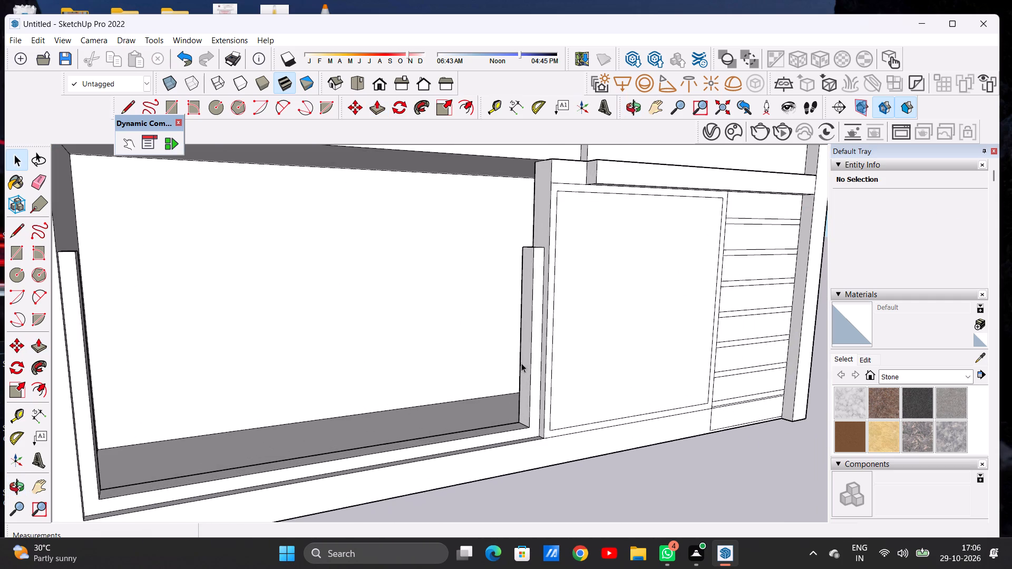
key(p)
scroll(520, 362, up, 5)
click(530, 370)
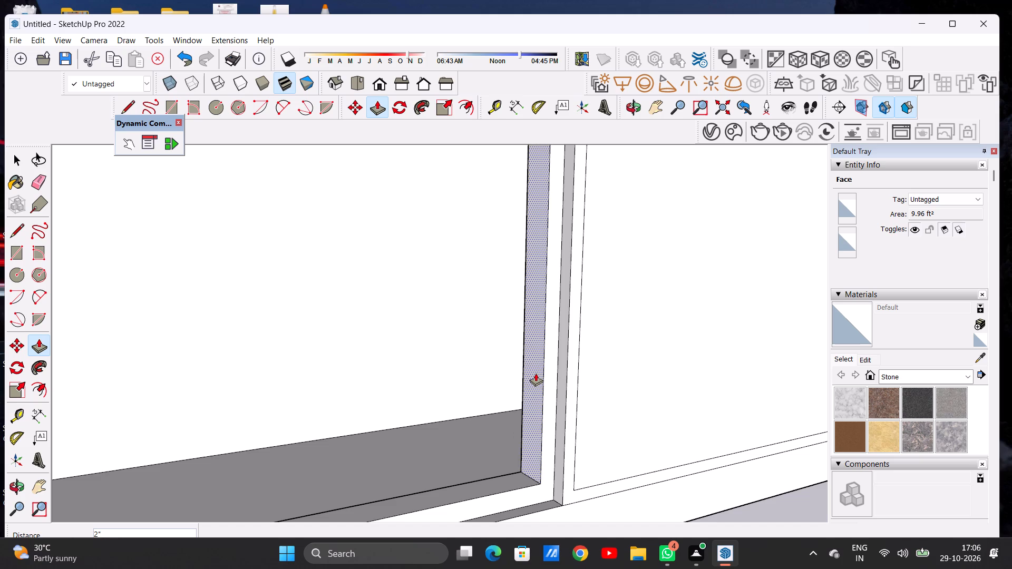
click(536, 373)
key(space)
Draw a line about 1' long across the left post's inner side face, just below its top.
scroll(565, 387, down, 3)
scroll(562, 397, up, 1)
scroll(562, 397, down, 18)
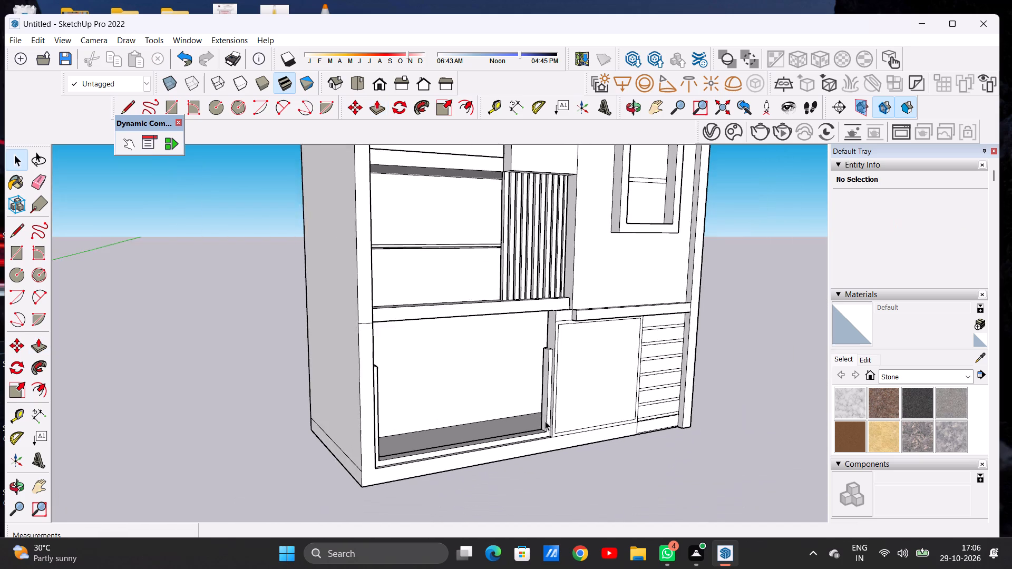
middle_drag(541, 431, 277, 407)
scroll(351, 352, up, 3)
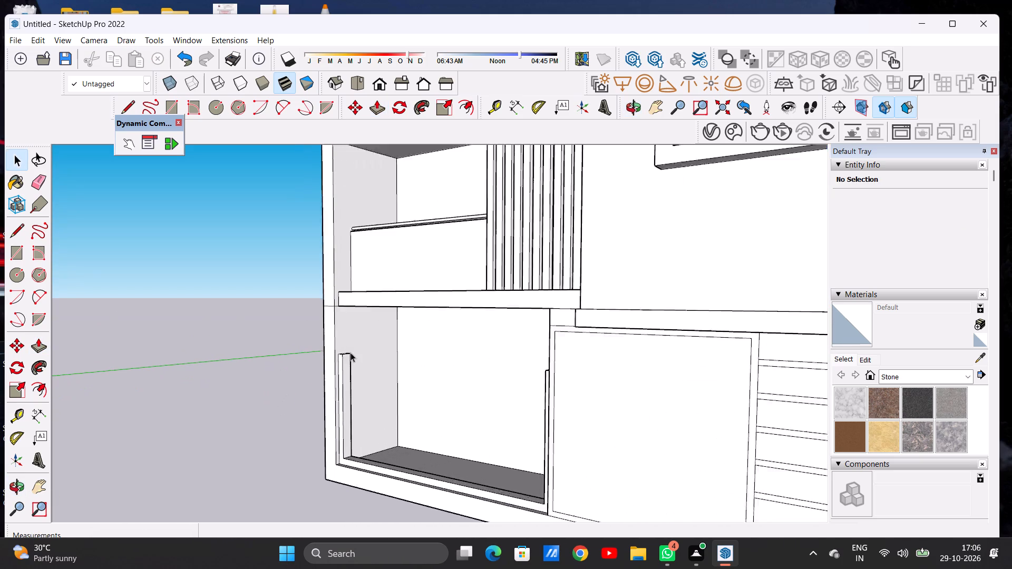
scroll(351, 352, up, 3)
key(l)
scroll(340, 355, up, 6)
scroll(340, 357, down, 1)
scroll(340, 357, up, 1)
scroll(339, 378, down, 1)
scroll(339, 378, up, 6)
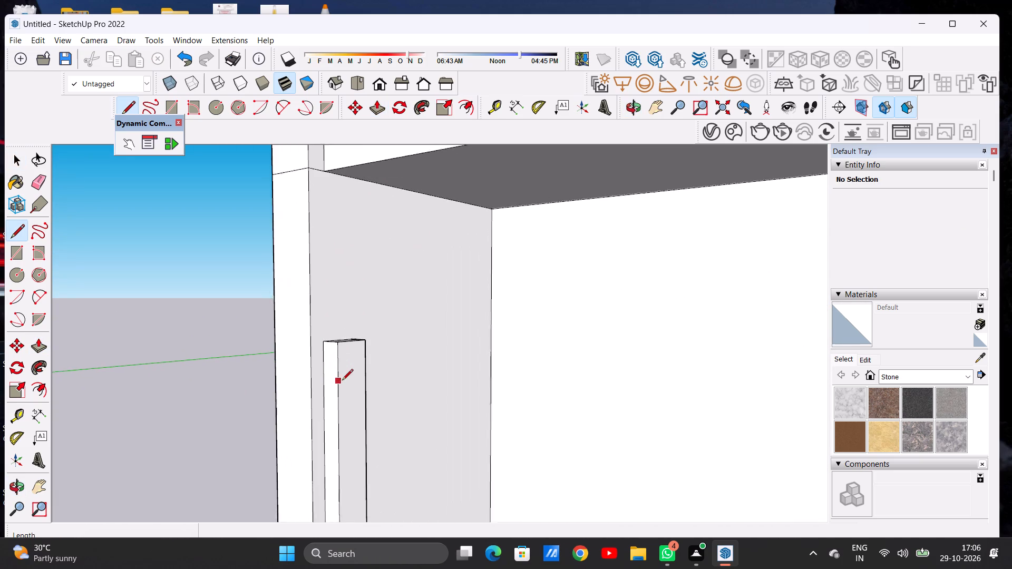
click(339, 368)
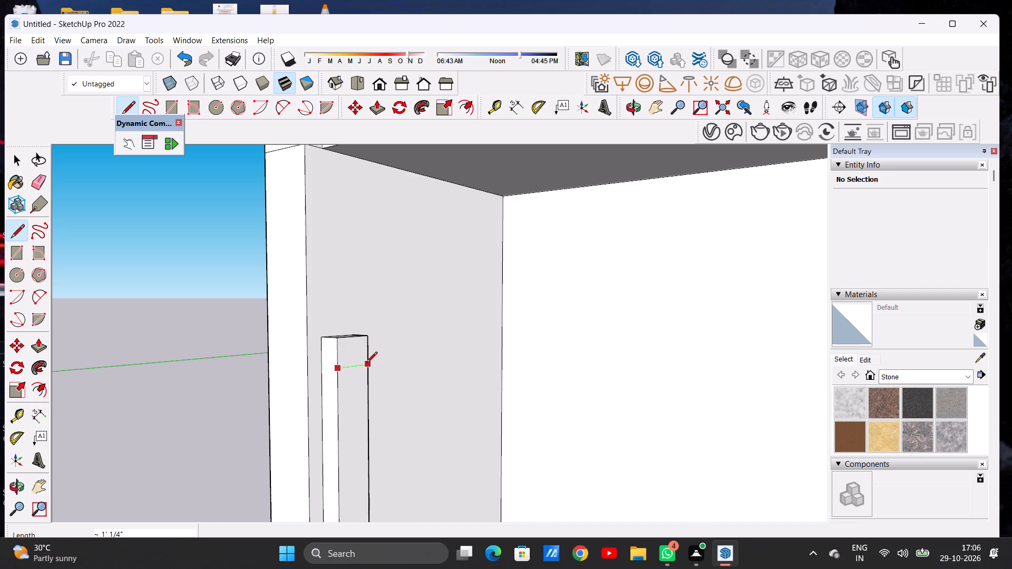
click(369, 364)
Push/pull the small face atop the left post's inner side across the opening to the right post, forming a top rail.
key(p)
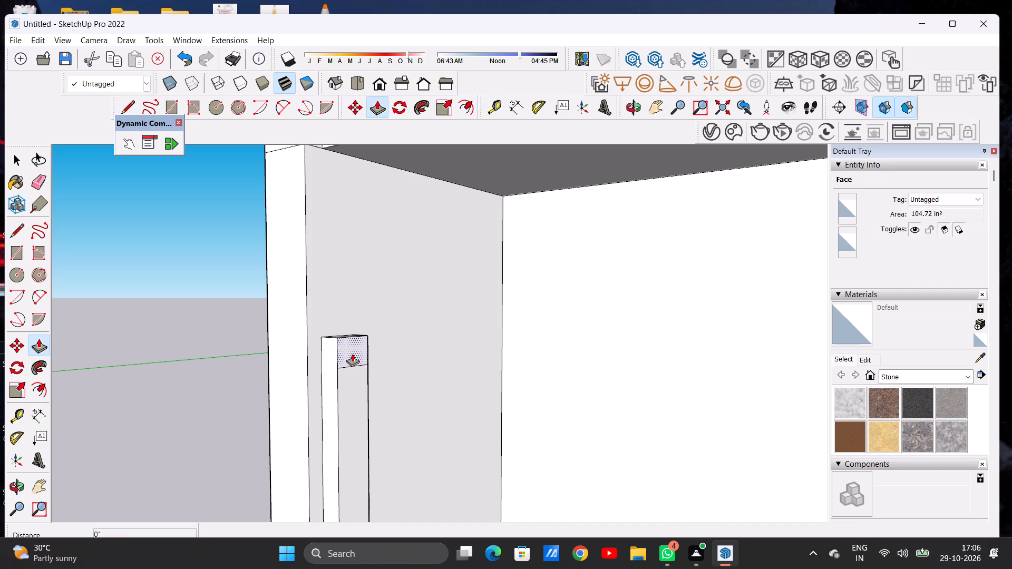
click(352, 354)
scroll(427, 376, down, 12)
scroll(403, 378, up, 1)
scroll(403, 378, down, 10)
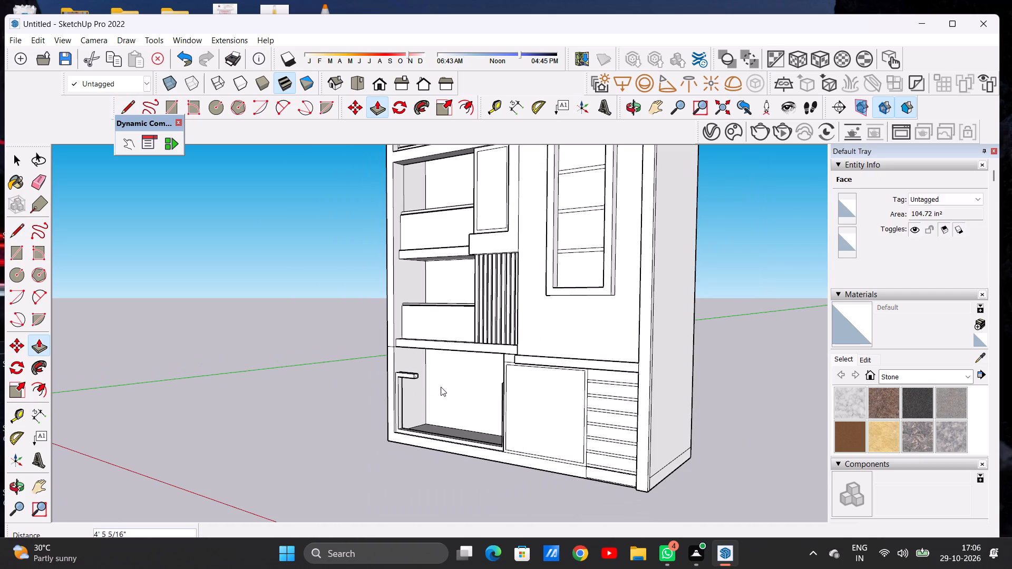
middle_drag(440, 387, 524, 385)
middle_drag(459, 379, 511, 371)
scroll(511, 371, up, 7)
middle_drag(472, 390, 499, 387)
scroll(499, 396, up, 7)
middle_drag(488, 396, 515, 409)
scroll(541, 368, up, 18)
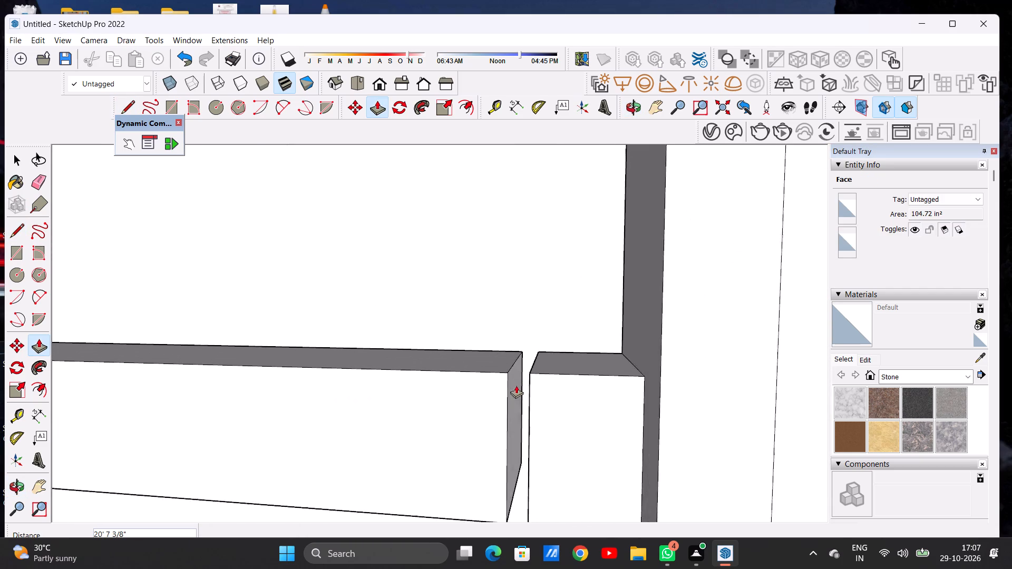
click(531, 371)
key(space)
Push/pull the underside of the top rail slightly upward to slim the rail.
scroll(577, 396, down, 6)
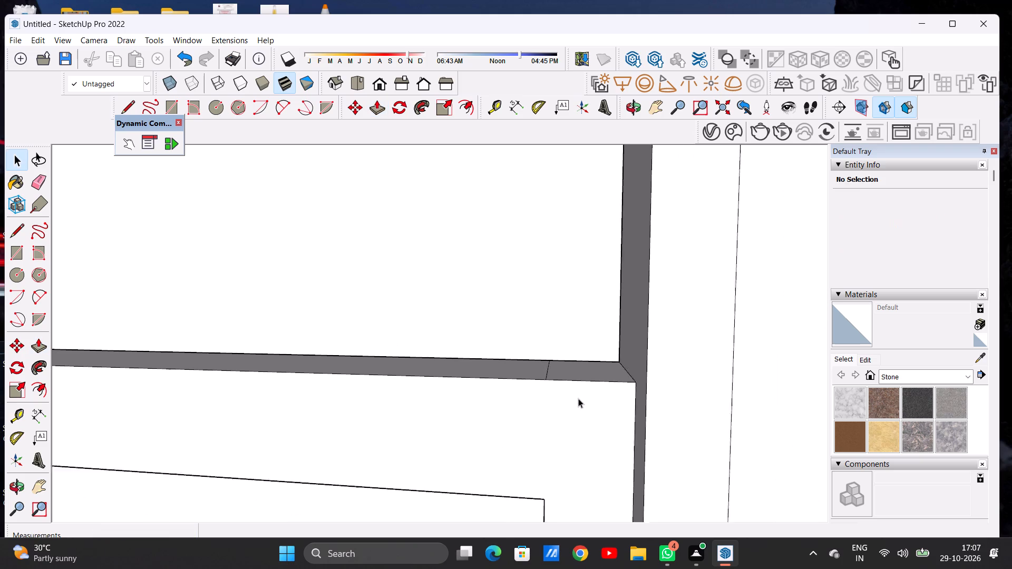
scroll(578, 398, down, 12)
key(space)
scroll(570, 404, down, 4)
scroll(596, 405, up, 1)
scroll(611, 400, down, 15)
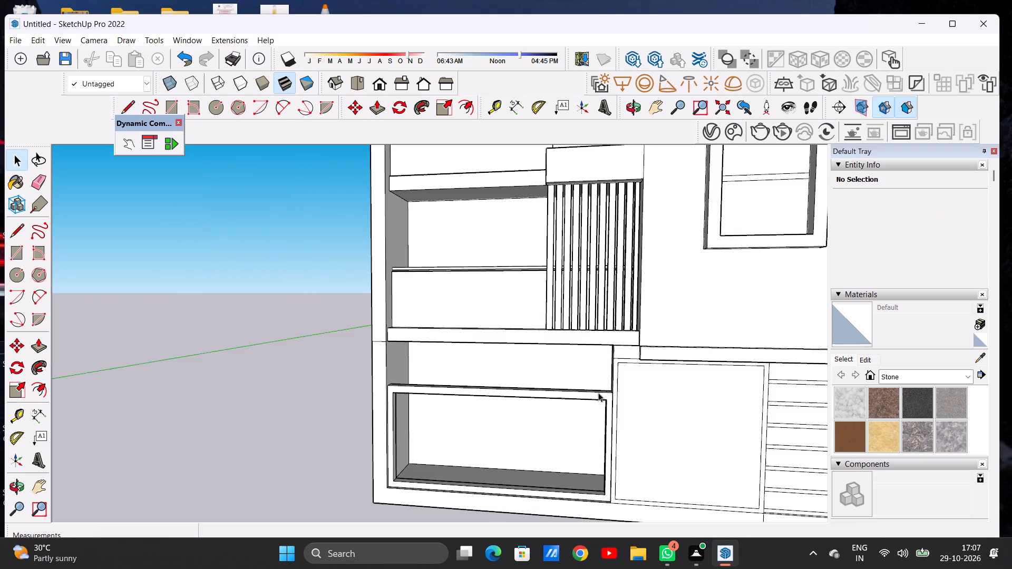
middle_drag(474, 404, 518, 399)
scroll(529, 409, down, 1)
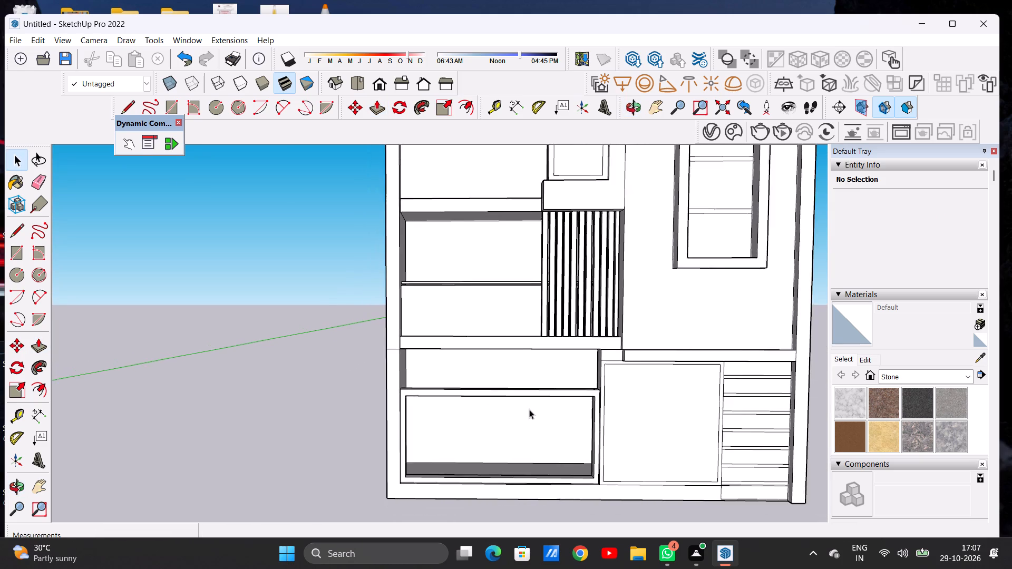
scroll(529, 409, down, 1)
middle_drag(505, 416, 496, 342)
scroll(553, 392, up, 12)
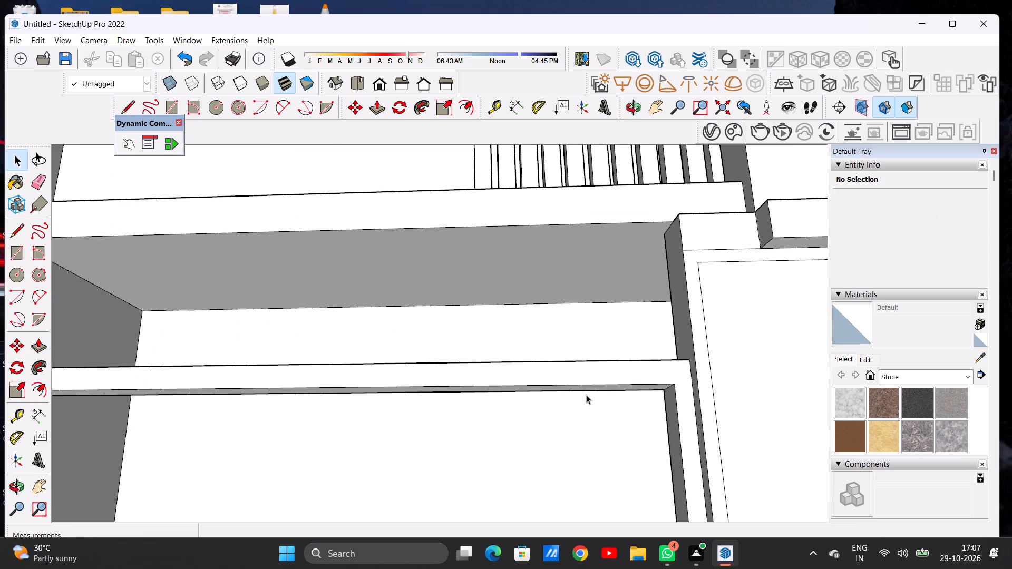
key(p)
middle_drag(615, 397, 614, 382)
scroll(634, 384, up, 4)
scroll(634, 384, down, 1)
scroll(634, 384, up, 2)
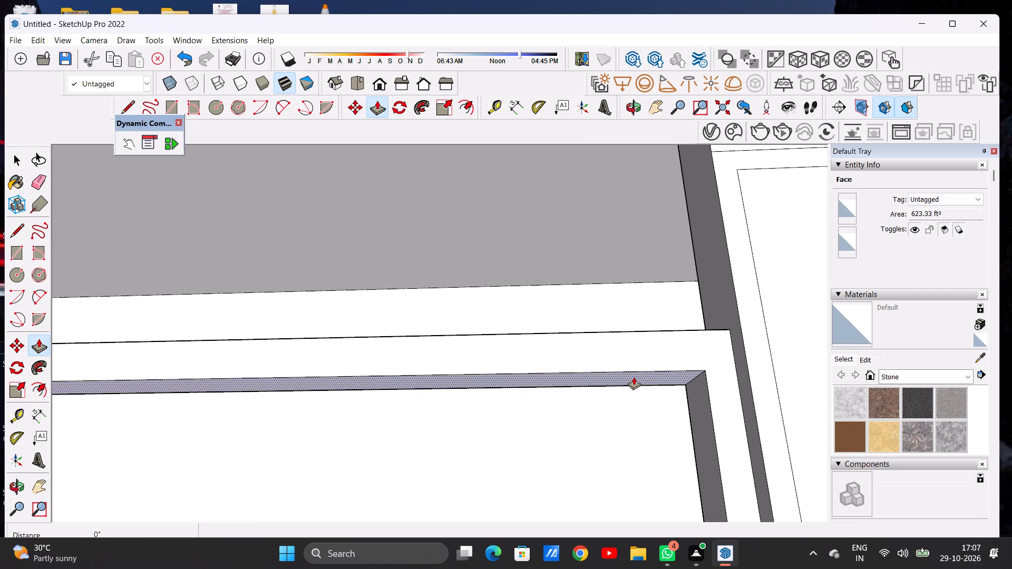
click(634, 377)
click(632, 368)
key(space)
Draw three parallel lines about 1' long across the bottom strip's top face near mid-span, marking two adjacent small faces.
scroll(608, 362, down, 7)
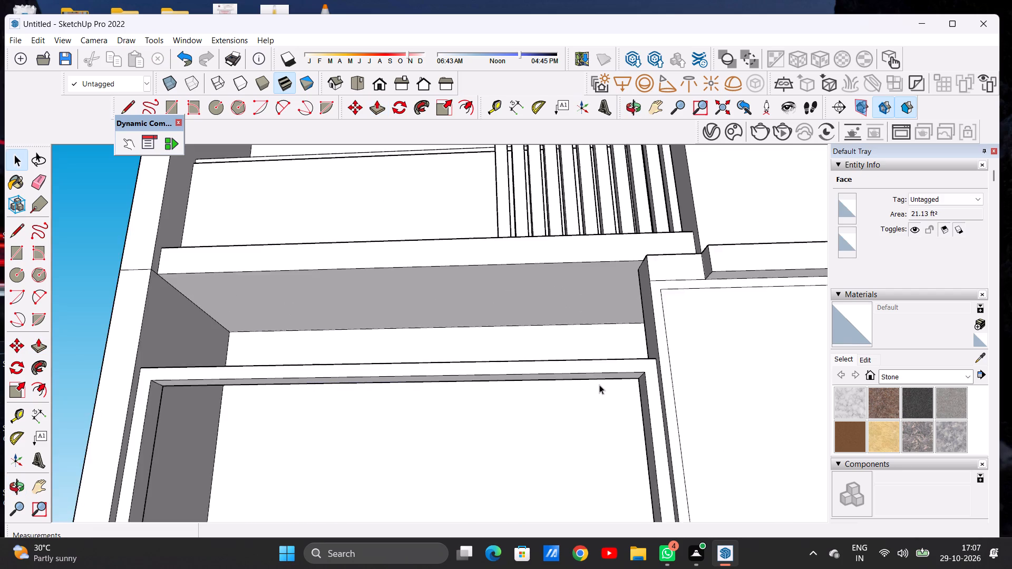
scroll(599, 385, down, 19)
middle_drag(562, 387, 557, 489)
scroll(569, 411, up, 6)
middle_drag(537, 411, 528, 424)
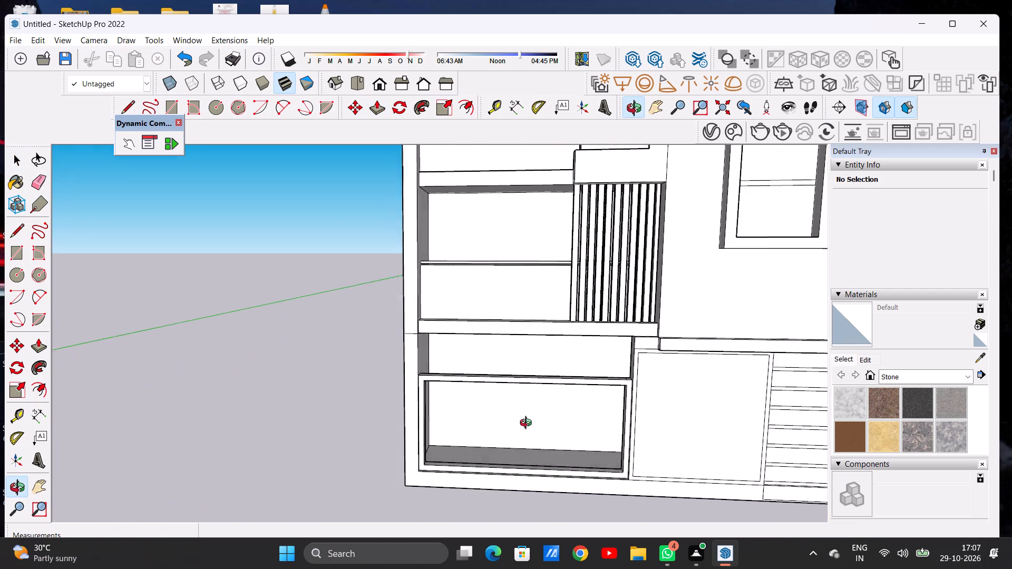
middle_drag(528, 424, 544, 475)
scroll(538, 459, up, 4)
middle_drag(526, 444, 521, 469)
scroll(521, 469, up, 1)
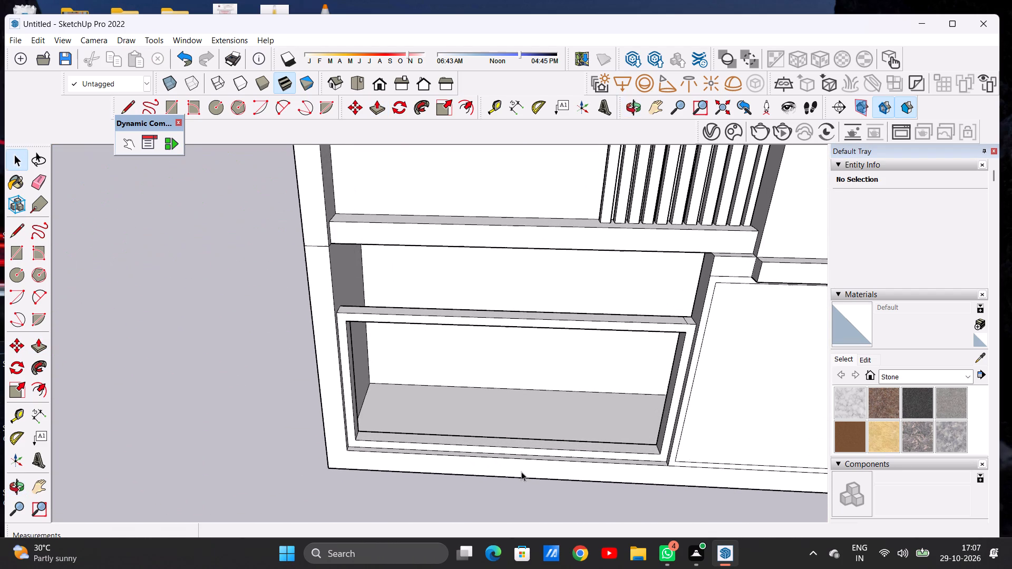
key(l)
middle_drag(507, 452, 519, 474)
scroll(511, 428, up, 6)
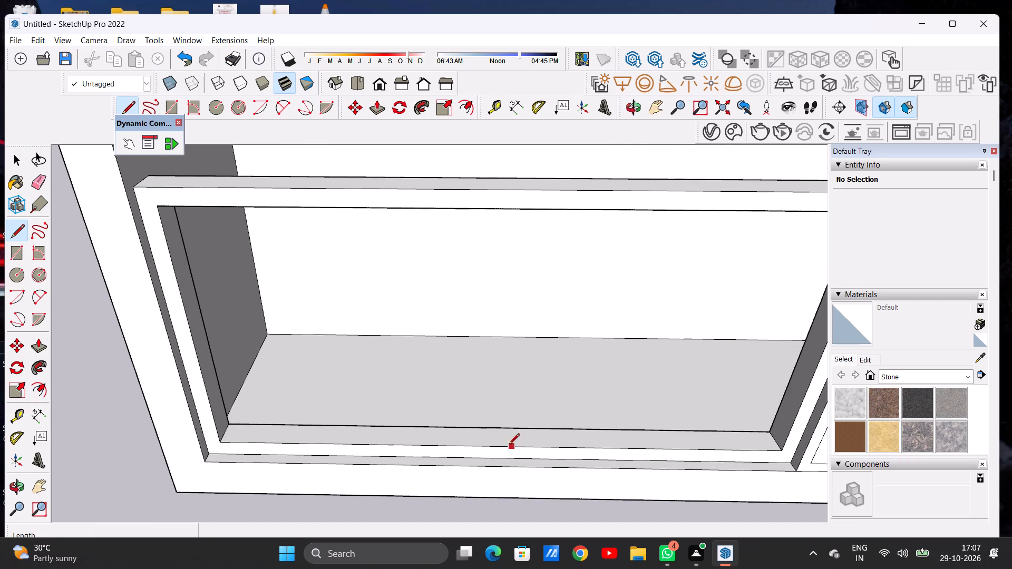
click(478, 445)
click(481, 425)
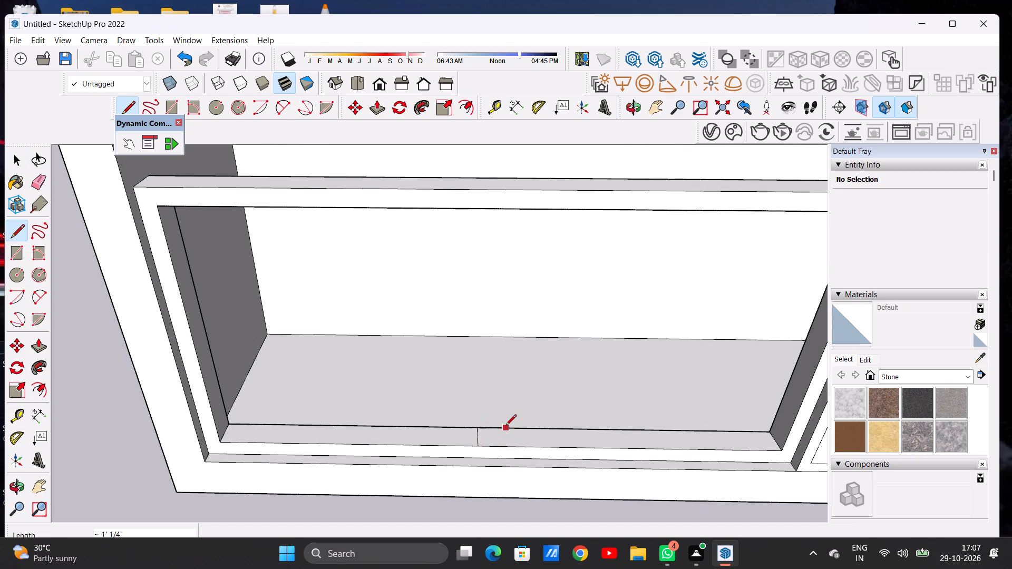
click(509, 426)
click(508, 446)
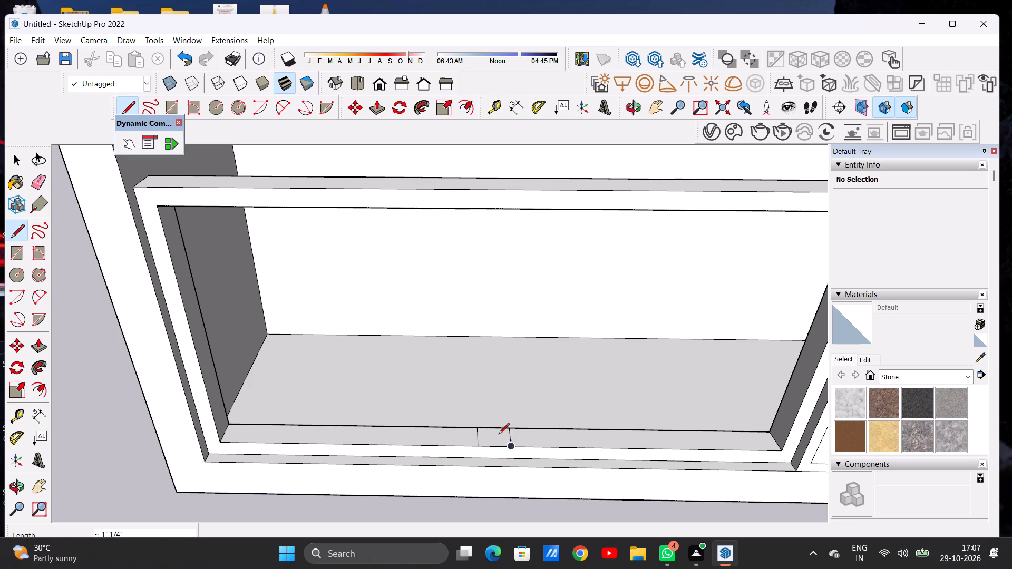
click(493, 427)
click(498, 444)
key(space)
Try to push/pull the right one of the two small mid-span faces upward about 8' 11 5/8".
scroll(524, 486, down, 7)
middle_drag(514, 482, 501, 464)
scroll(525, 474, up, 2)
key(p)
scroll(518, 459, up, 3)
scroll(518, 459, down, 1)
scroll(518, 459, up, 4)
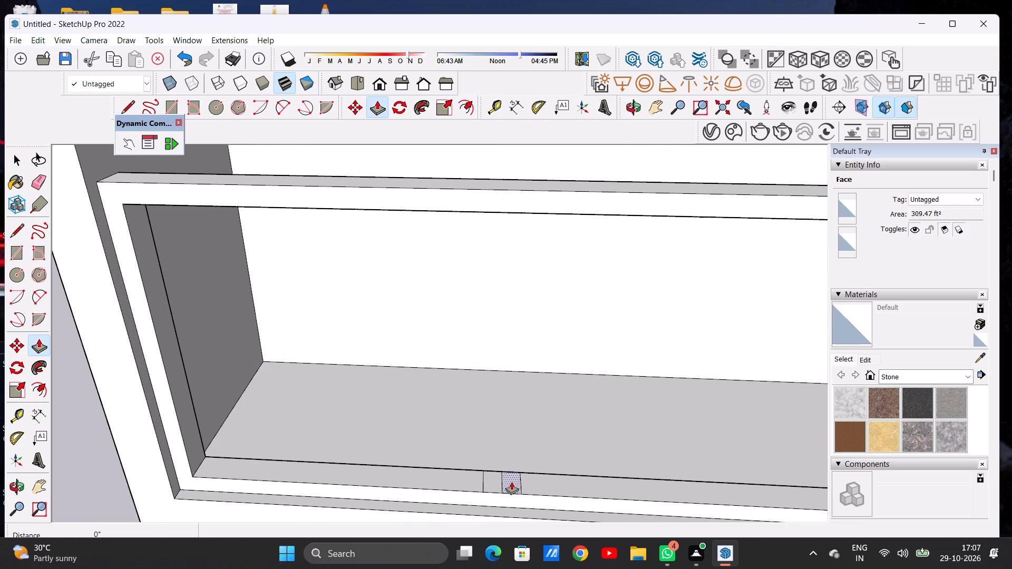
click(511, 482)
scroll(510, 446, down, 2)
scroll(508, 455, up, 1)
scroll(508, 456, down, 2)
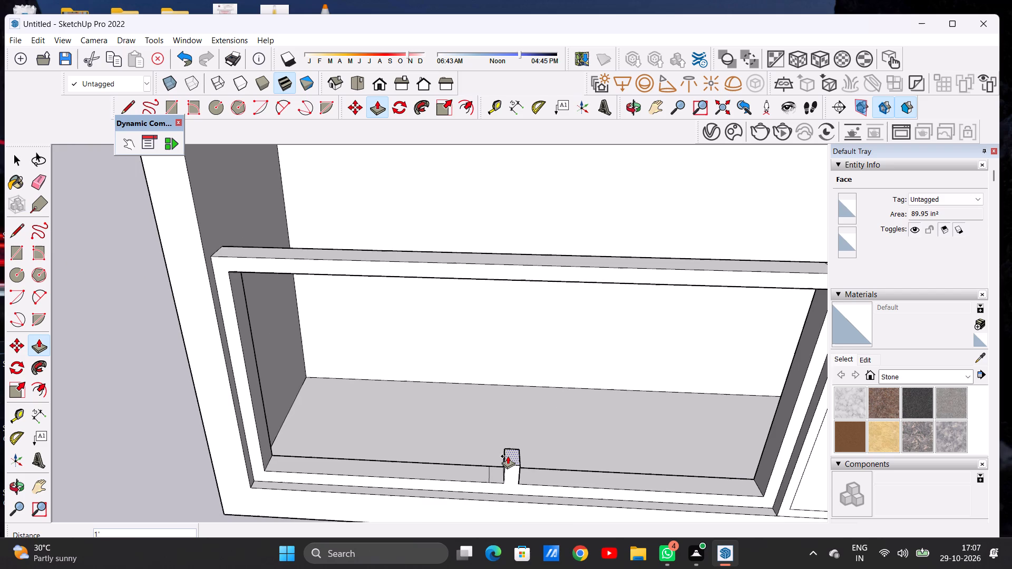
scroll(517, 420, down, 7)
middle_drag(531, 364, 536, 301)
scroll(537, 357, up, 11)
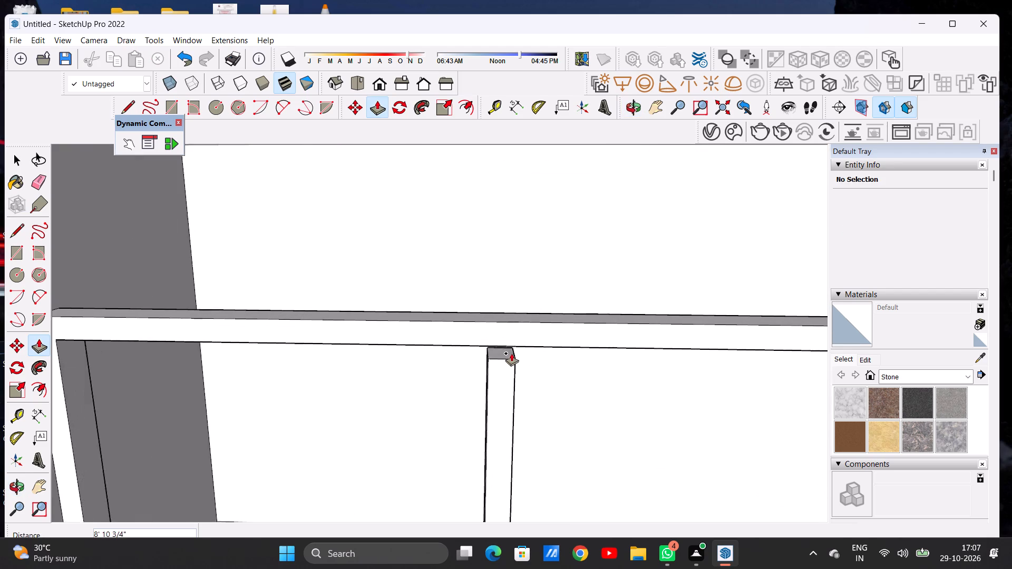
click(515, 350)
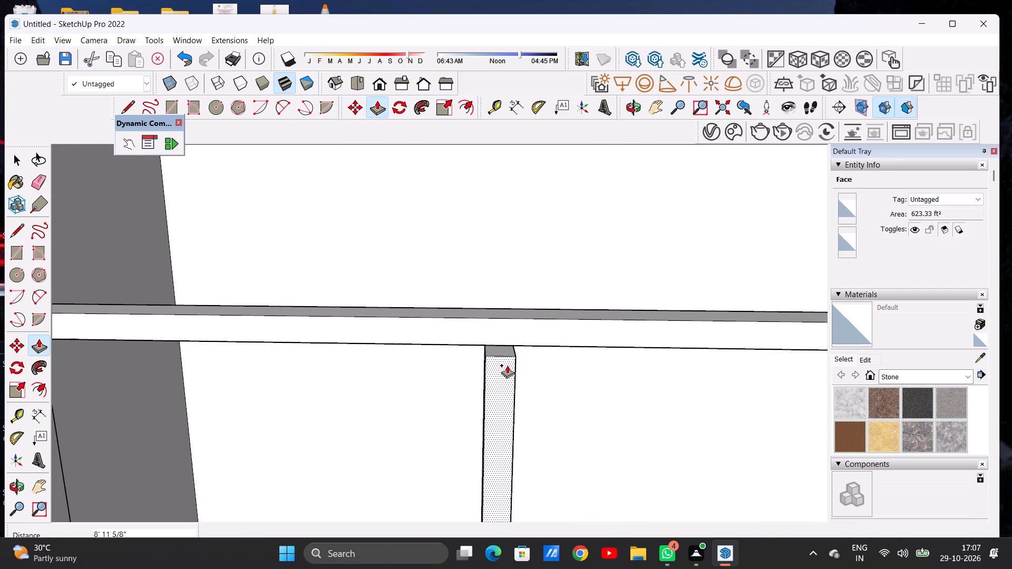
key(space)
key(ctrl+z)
Push/pull the right small mid-span face on the bottom strip upward to meet the top rail's underside, forming a central post.
scroll(511, 339, down, 3)
scroll(511, 339, up, 1)
scroll(511, 339, down, 8)
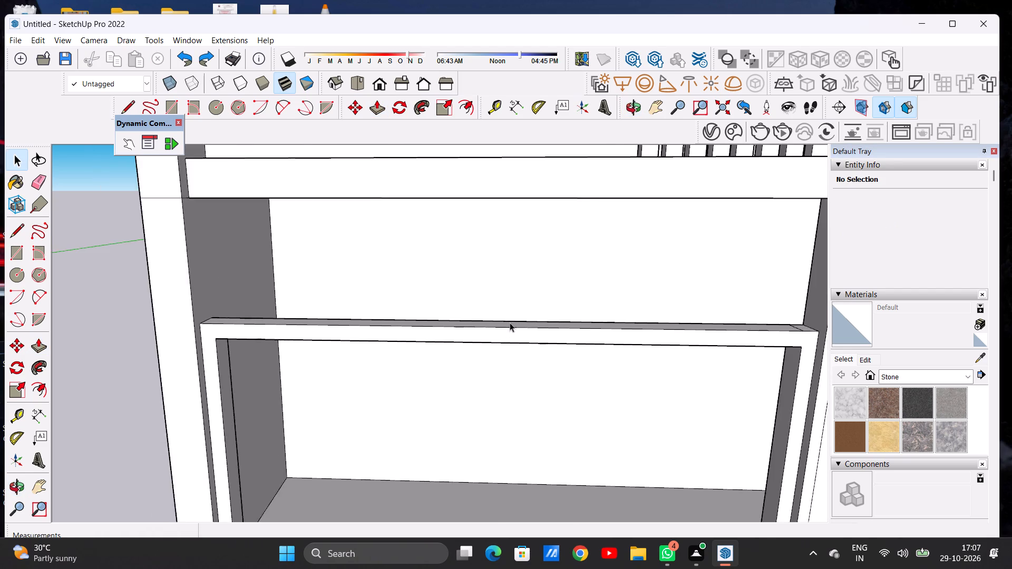
scroll(510, 322, down, 5)
middle_drag(519, 368, 520, 461)
scroll(503, 435, up, 8)
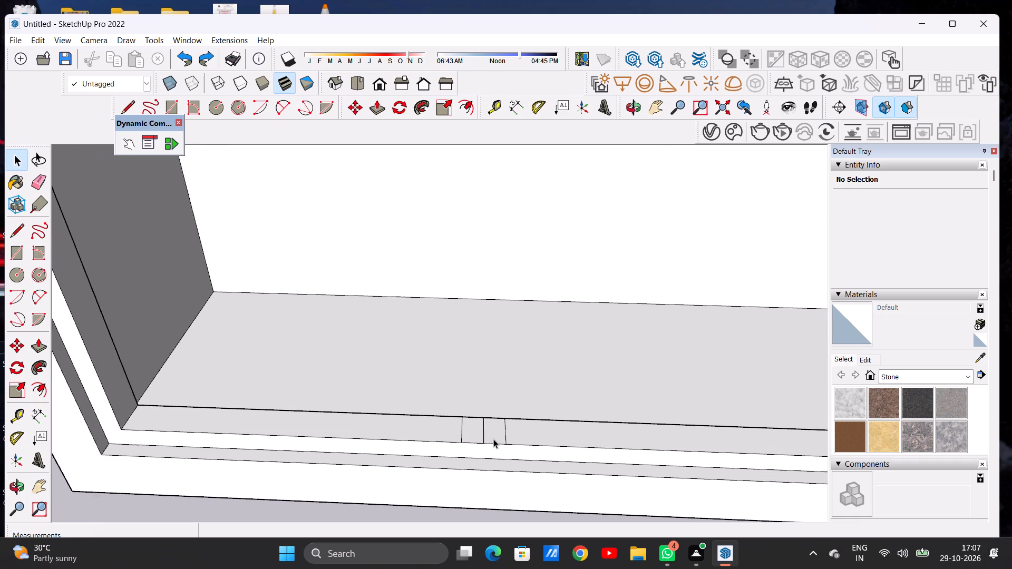
scroll(493, 439, up, 4)
key(p)
scroll(493, 439, down, 1)
scroll(493, 439, up, 4)
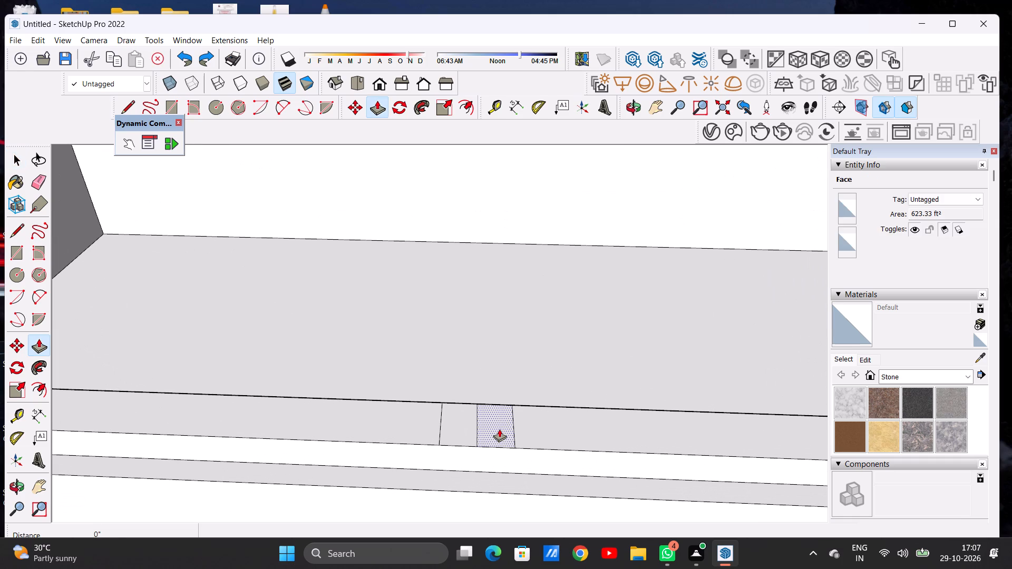
click(499, 429)
scroll(499, 350, down, 4)
scroll(497, 357, up, 1)
scroll(495, 358, down, 17)
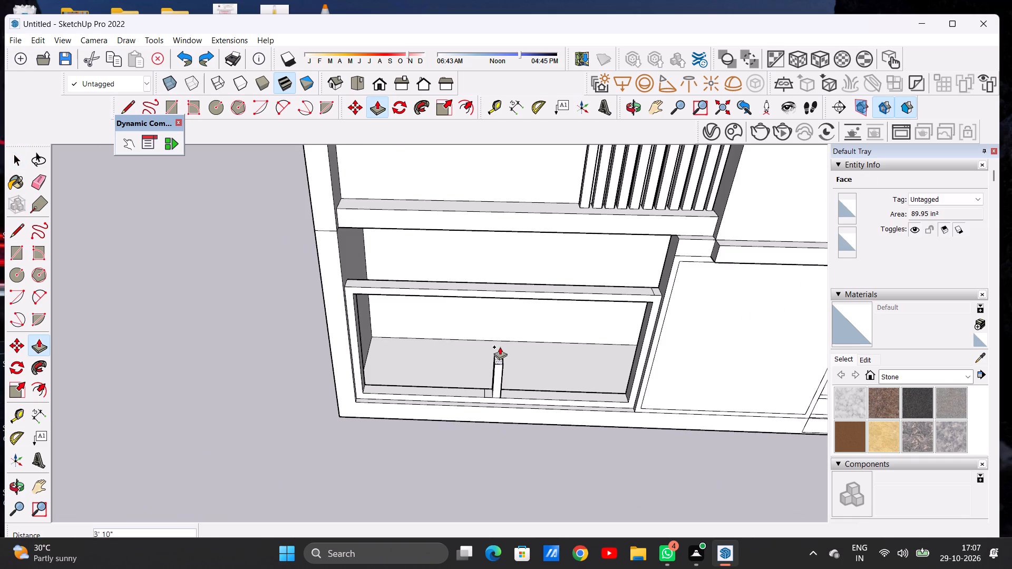
middle_drag(513, 324, 521, 212)
scroll(513, 297, up, 11)
middle_drag(493, 313, 491, 287)
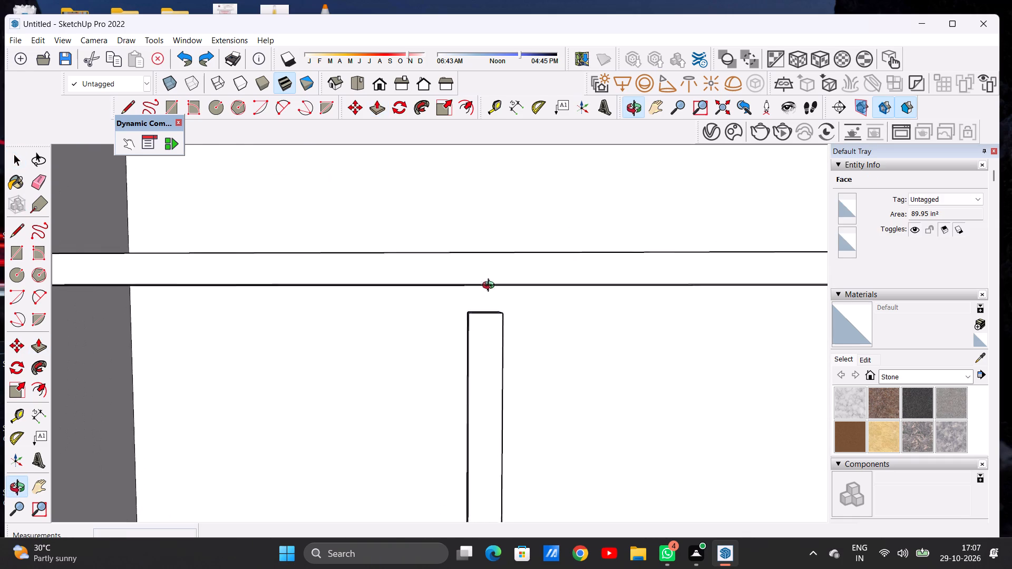
middle_drag(491, 287, 490, 286)
click(505, 287)
key(space)
Push/pull the adjacent left small face upward about 9' 2 3/8" to the top rail, forming the second central post.
scroll(515, 288, down, 5)
scroll(513, 292, up, 3)
scroll(512, 292, down, 2)
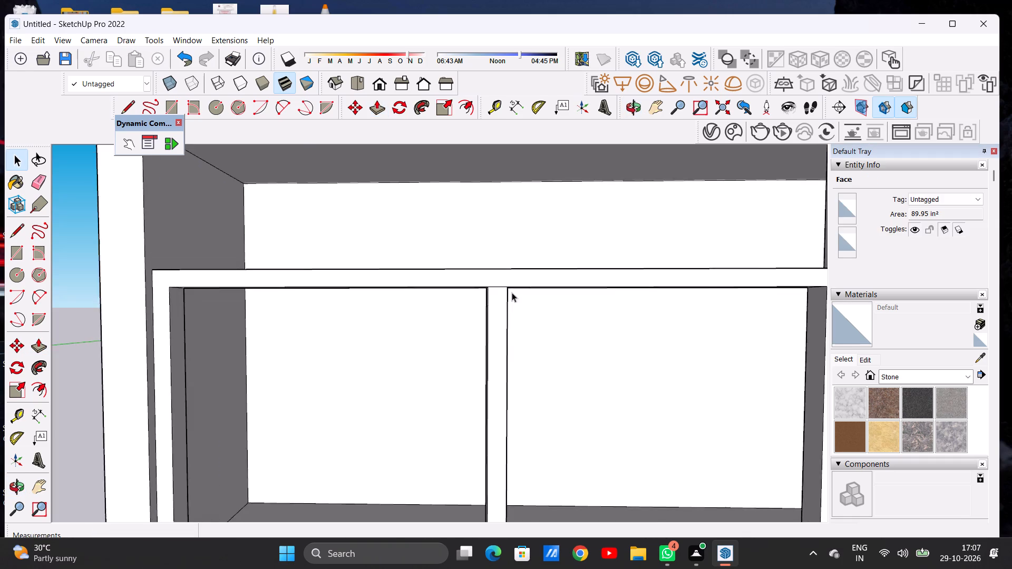
scroll(512, 292, down, 13)
scroll(486, 319, up, 1)
scroll(486, 319, down, 2)
middle_drag(491, 340, 484, 453)
scroll(484, 395, up, 12)
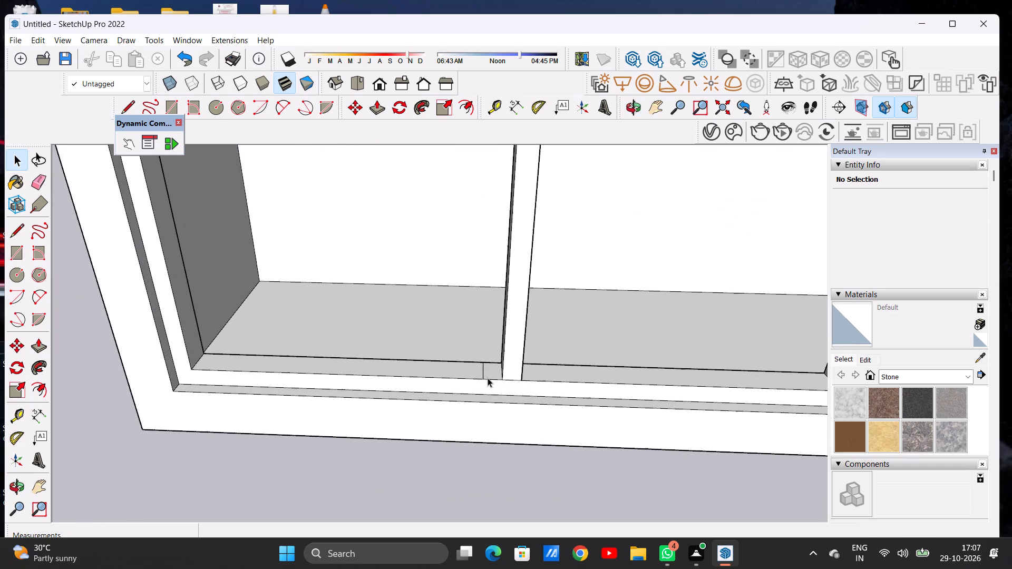
key(p)
scroll(502, 374, up, 6)
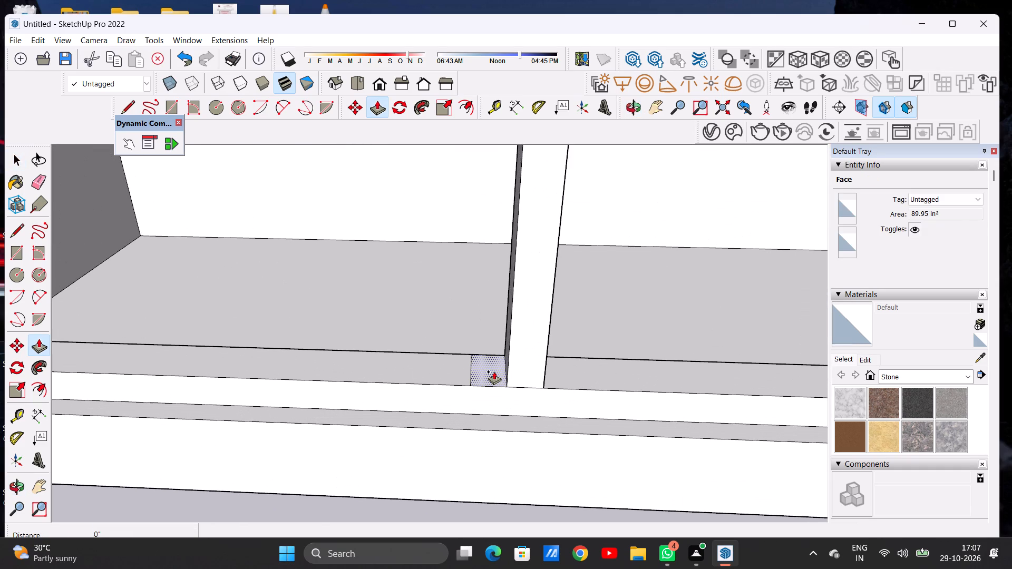
click(494, 371)
scroll(486, 358, down, 2)
scroll(486, 359, up, 1)
scroll(486, 359, down, 12)
scroll(488, 365, up, 1)
scroll(488, 365, down, 1)
scroll(488, 364, up, 1)
scroll(489, 361, down, 1)
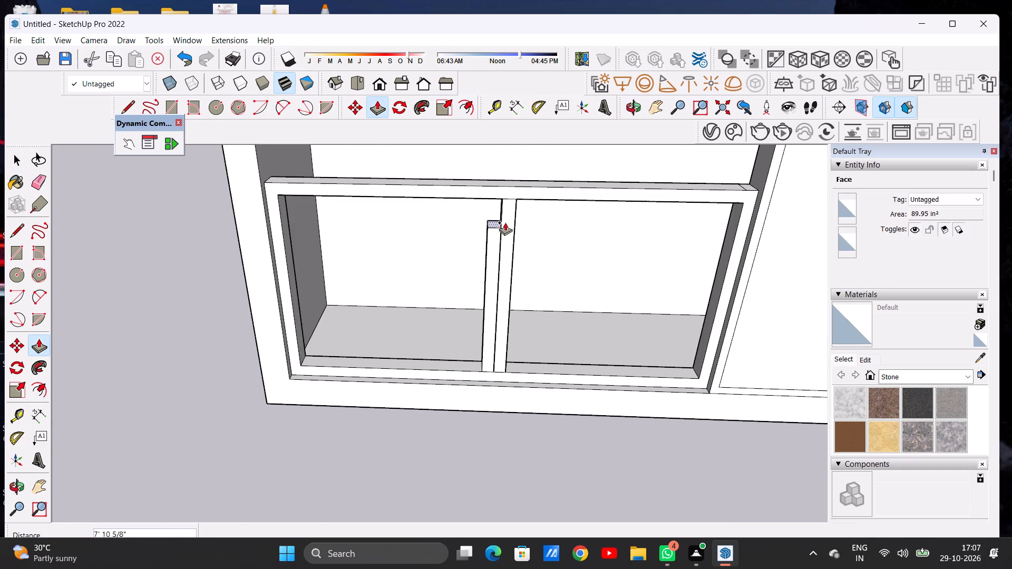
scroll(506, 206, up, 11)
click(501, 195)
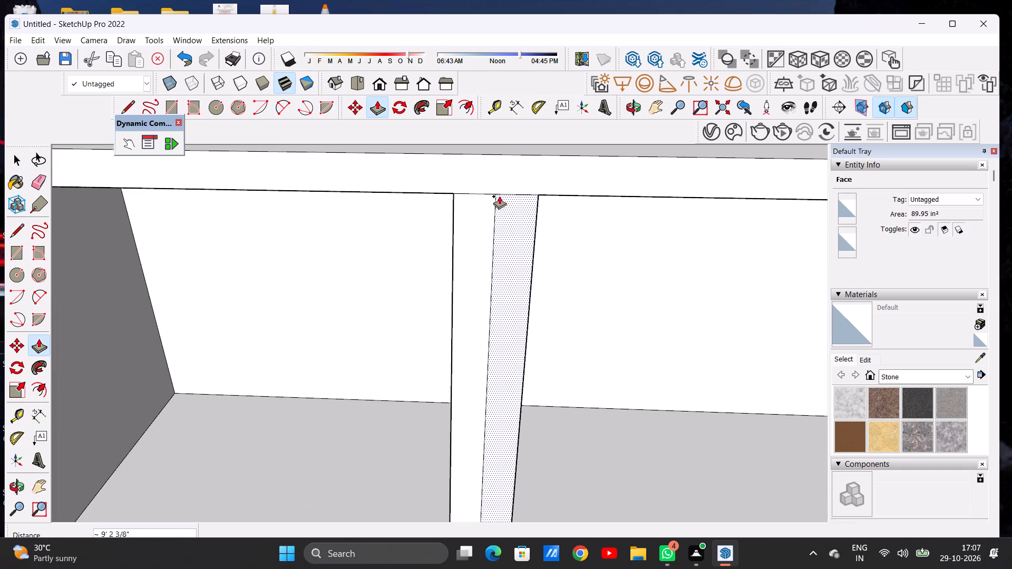
key(space)
Examine the lower compartment's frame and paired central posts from several angles and within the whole cabinet.
scroll(501, 297, down, 6)
scroll(498, 307, up, 1)
scroll(498, 307, down, 7)
scroll(512, 328, up, 1)
scroll(512, 328, down, 11)
middle_drag(505, 336, 515, 383)
scroll(513, 380, up, 5)
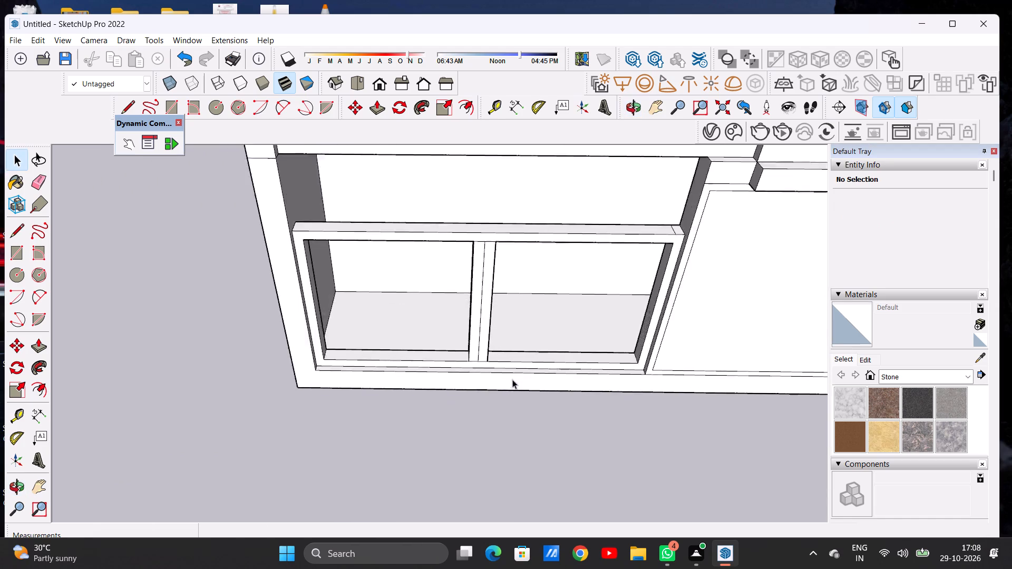
scroll(512, 379, up, 2)
middle_drag(486, 389, 469, 298)
scroll(475, 310, up, 1)
scroll(501, 402, down, 18)
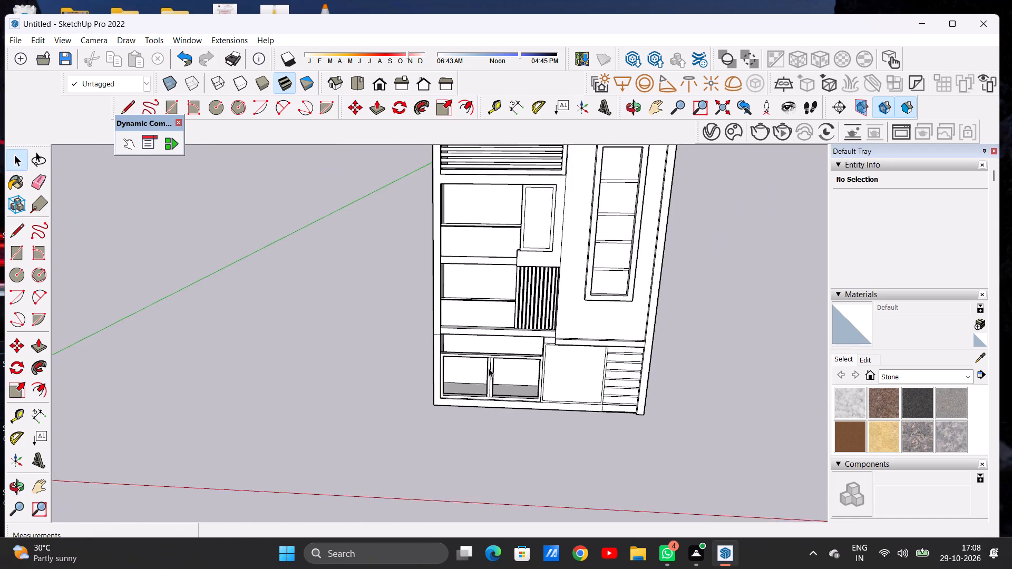
Examine the two-bay frame and its paired central posts up close, from the side and within the whole cabinet.
scroll(488, 368, up, 12)
middle_drag(498, 376, 517, 341)
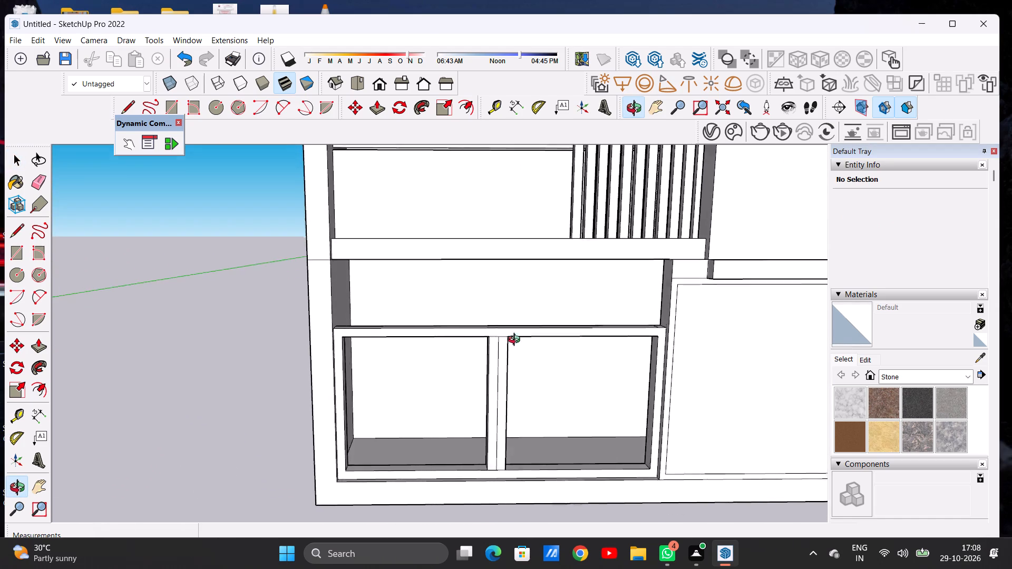
middle_drag(517, 341, 513, 345)
scroll(397, 375, down, 12)
middle_drag(394, 364, 391, 347)
scroll(397, 355, up, 3)
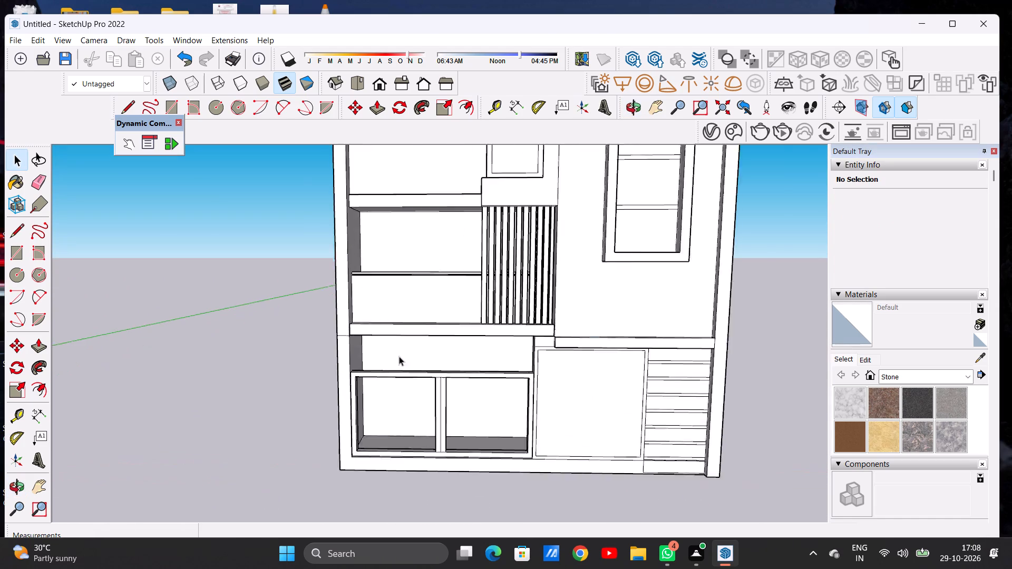
scroll(399, 356, up, 8)
middle_drag(410, 359, 420, 351)
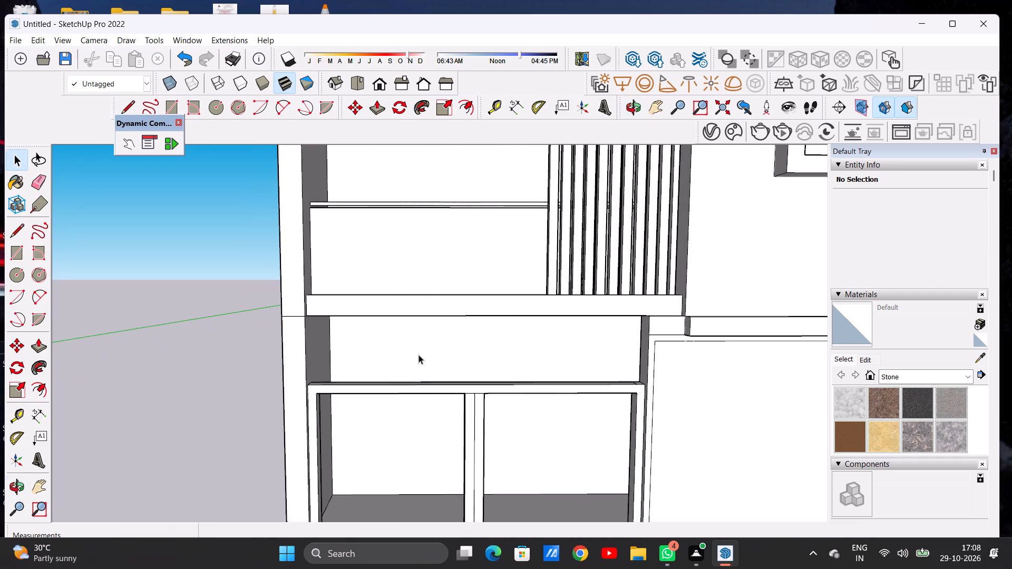
scroll(419, 381, down, 9)
middle_drag(424, 403, 438, 387)
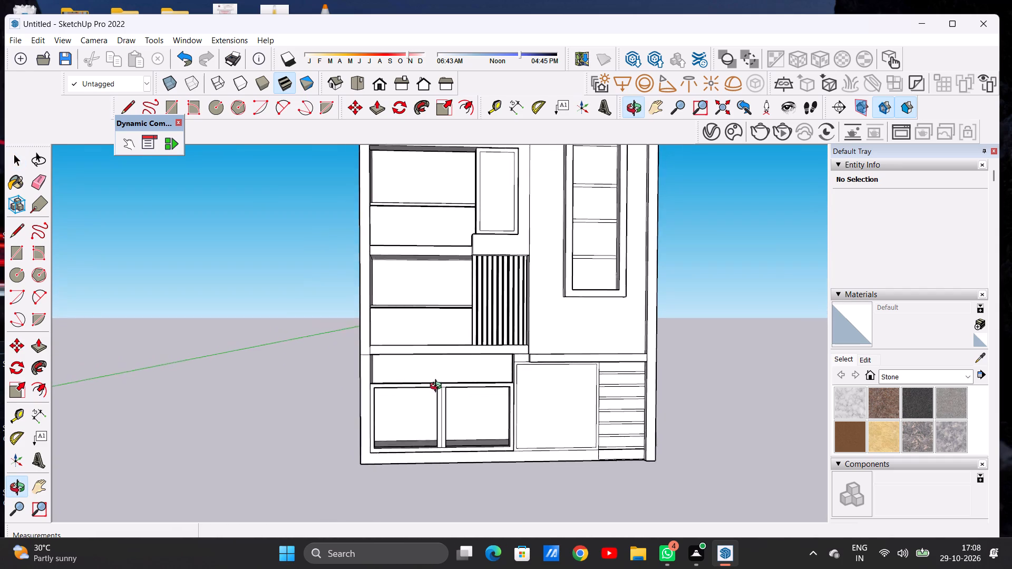
middle_drag(438, 387, 438, 384)
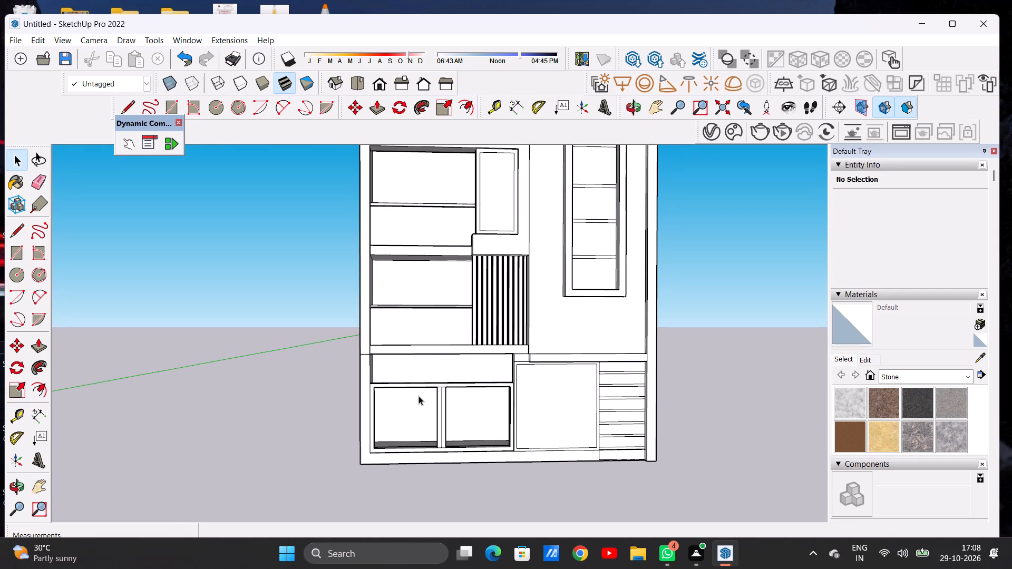
scroll(437, 429, up, 7)
middle_drag(348, 416, 145, 459)
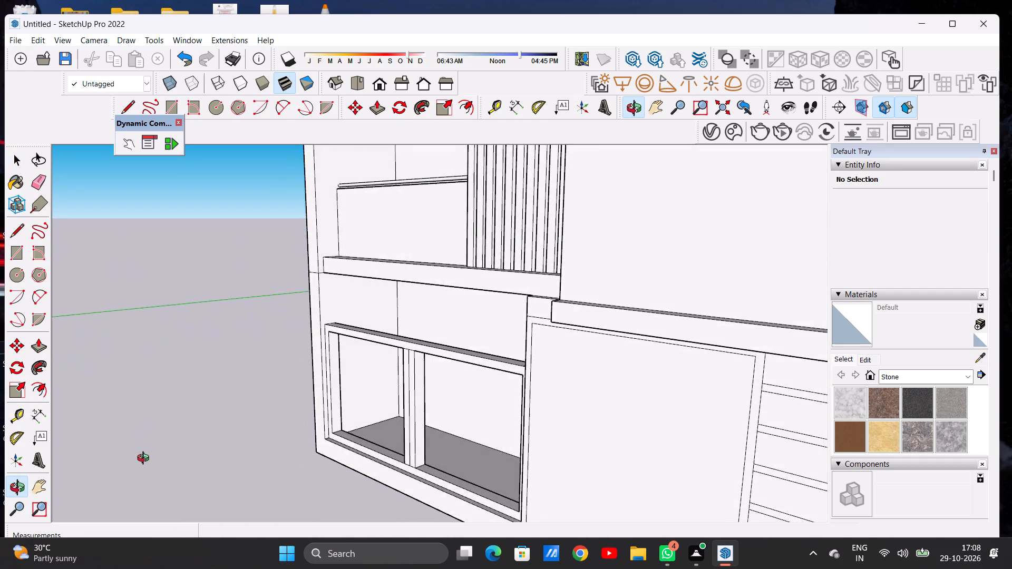
middle_drag(145, 459, 338, 426)
scroll(280, 462, down, 5)
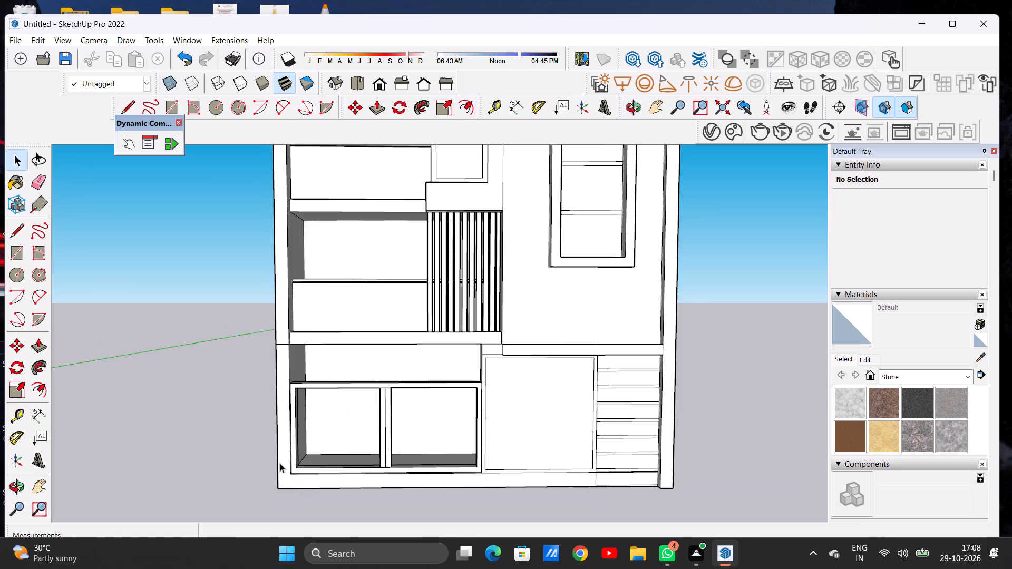
scroll(280, 462, down, 6)
scroll(337, 457, up, 5)
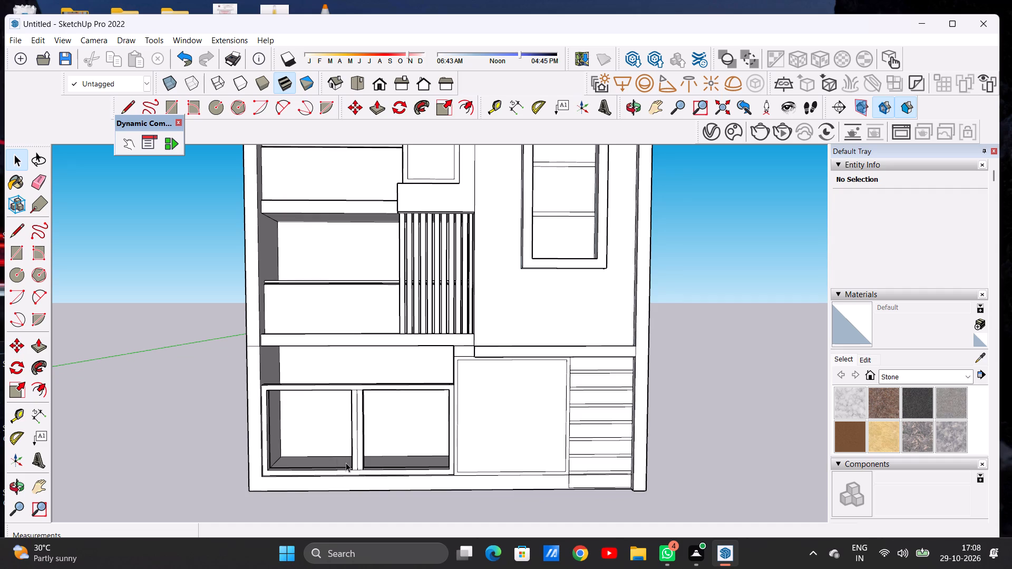
scroll(358, 417, down, 5)
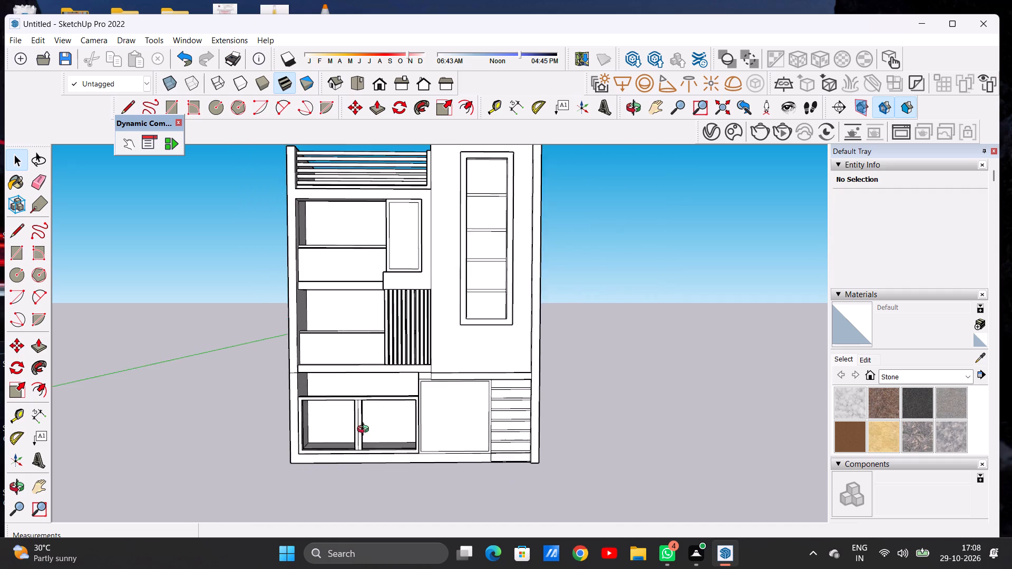
middle_click(366, 425)
scroll(359, 420, up, 13)
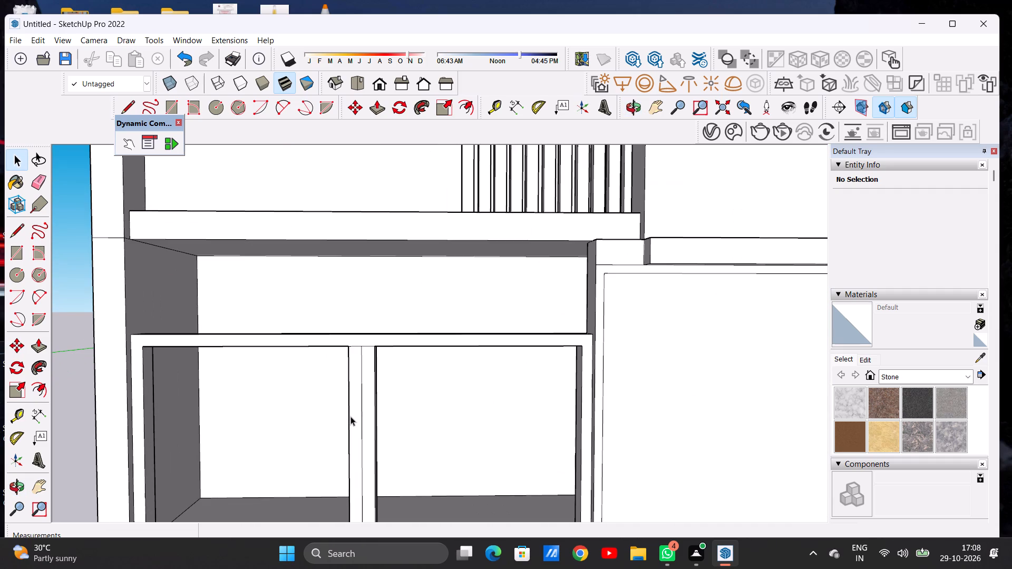
scroll(384, 426, down, 4)
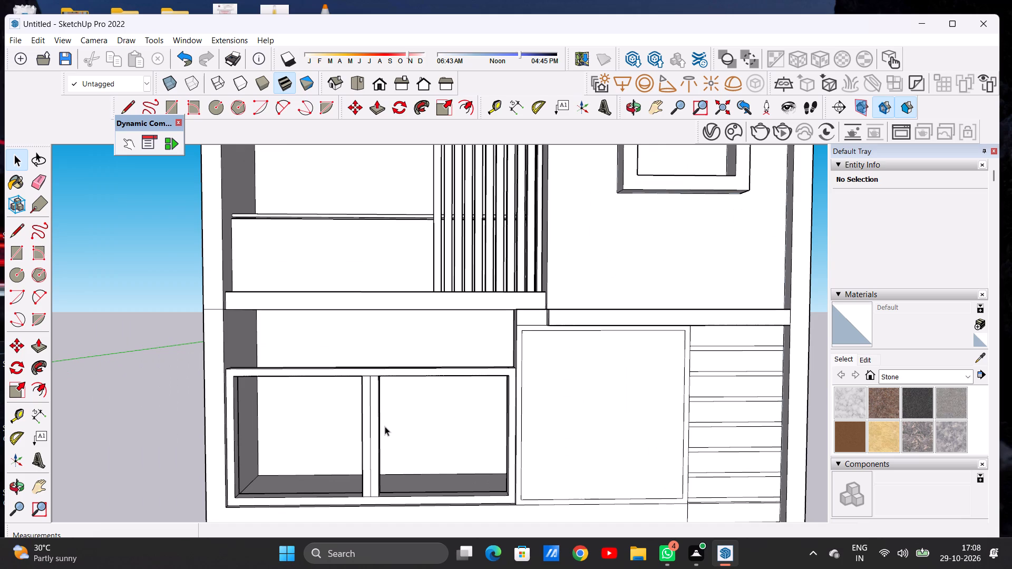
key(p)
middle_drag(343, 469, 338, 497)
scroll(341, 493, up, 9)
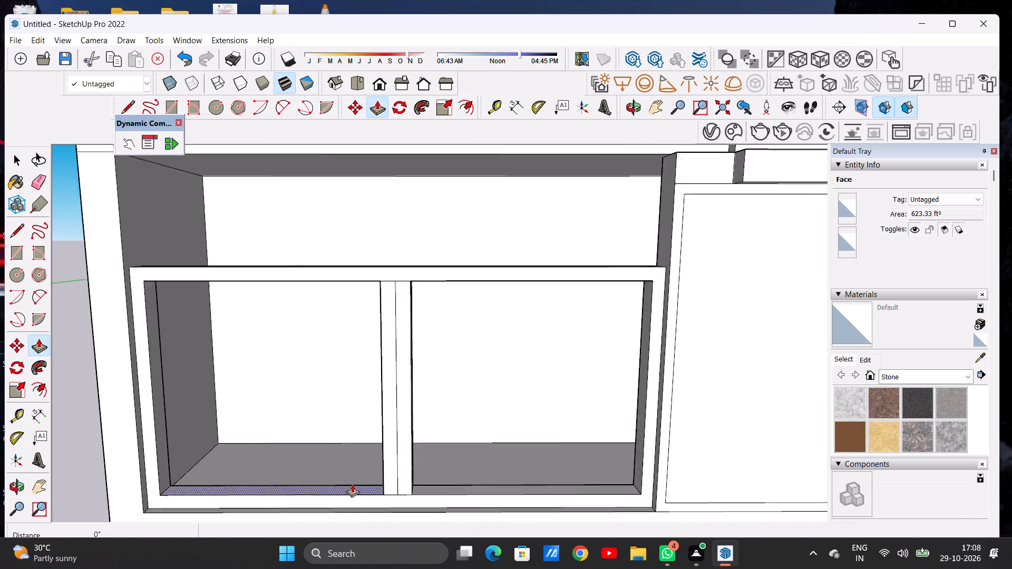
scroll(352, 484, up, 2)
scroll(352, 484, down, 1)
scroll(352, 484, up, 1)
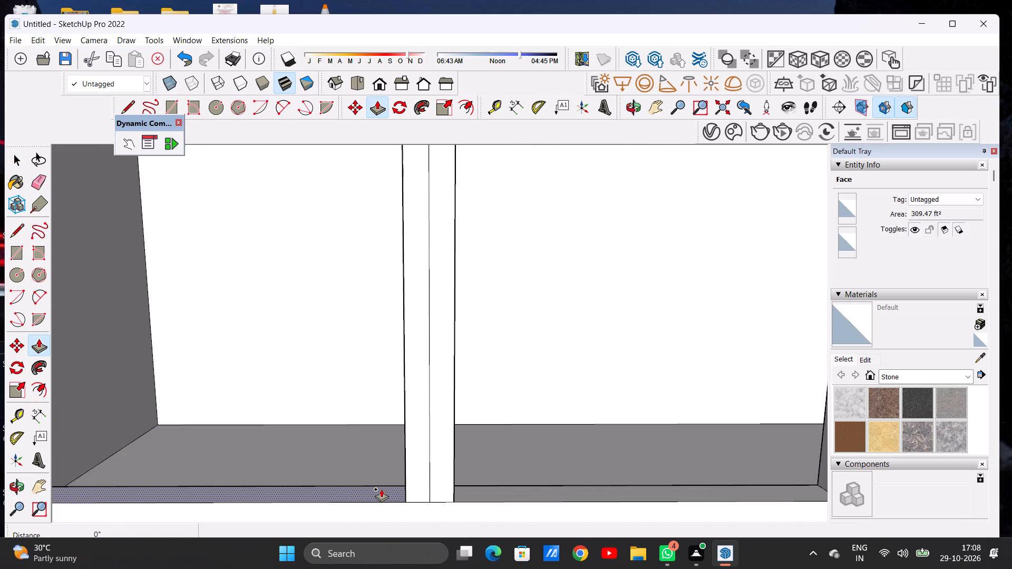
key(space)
Draw a line about 9' 7 1/4" long across the left bay's bottom rail top face, parallel and close to its rear edge.
scroll(426, 449, down, 13)
scroll(459, 406, up, 1)
scroll(459, 406, down, 2)
middle_drag(411, 434, 425, 518)
scroll(390, 447, up, 2)
scroll(390, 446, down, 1)
scroll(390, 446, up, 5)
middle_drag(404, 420, 394, 448)
scroll(387, 431, up, 7)
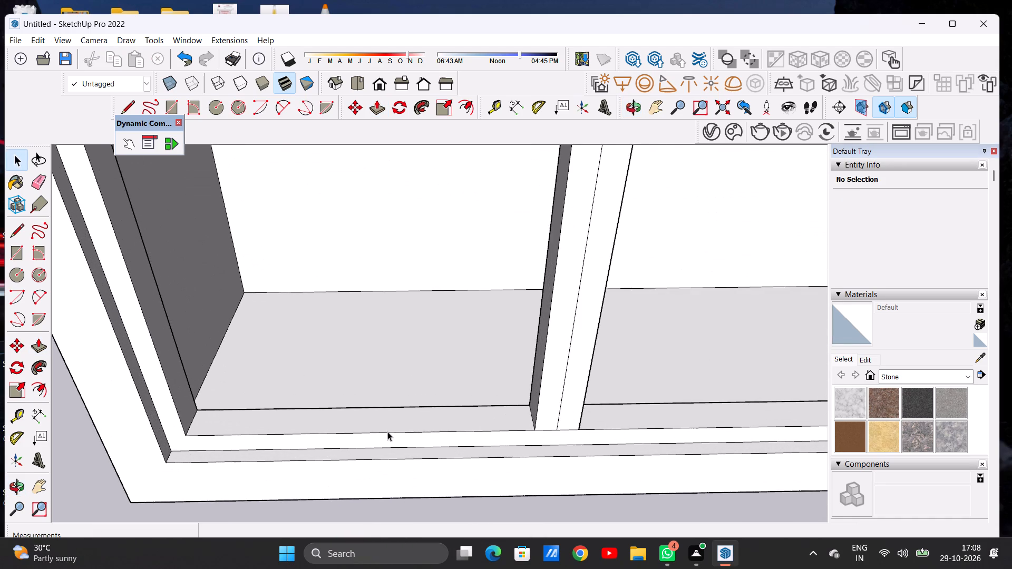
key(l)
middle_drag(417, 413, 411, 435)
scroll(233, 427, up, 5)
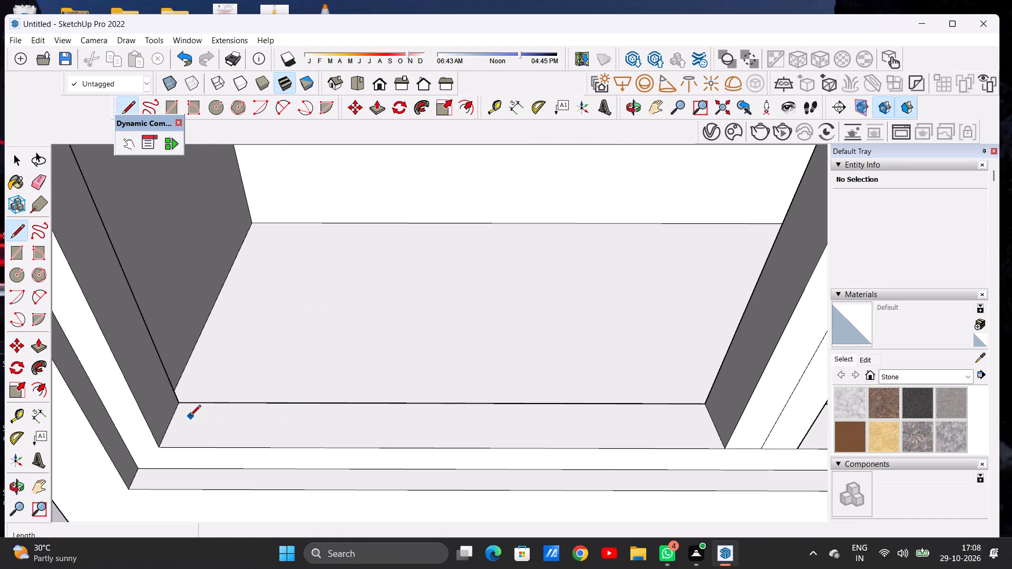
click(177, 415)
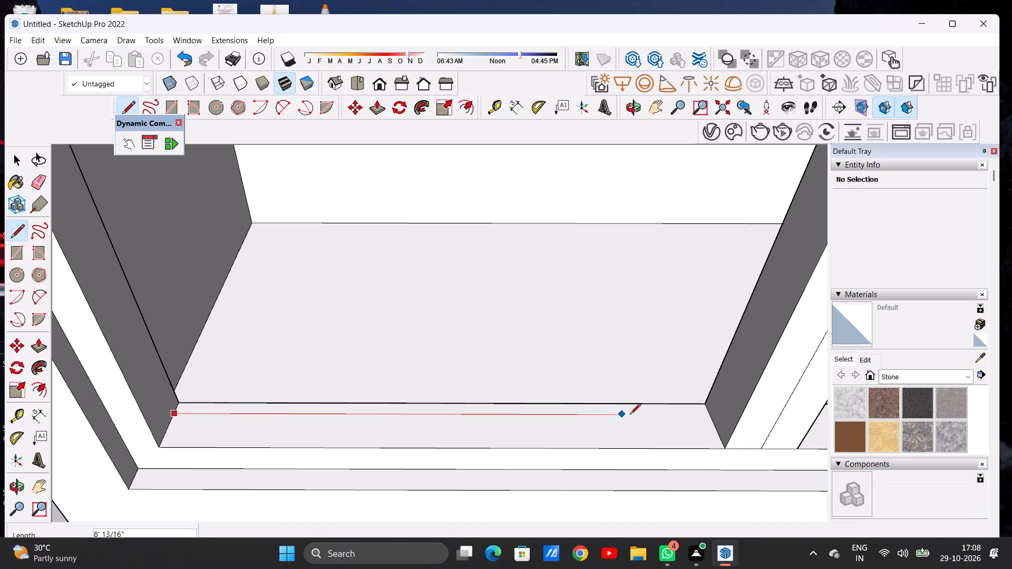
click(710, 415)
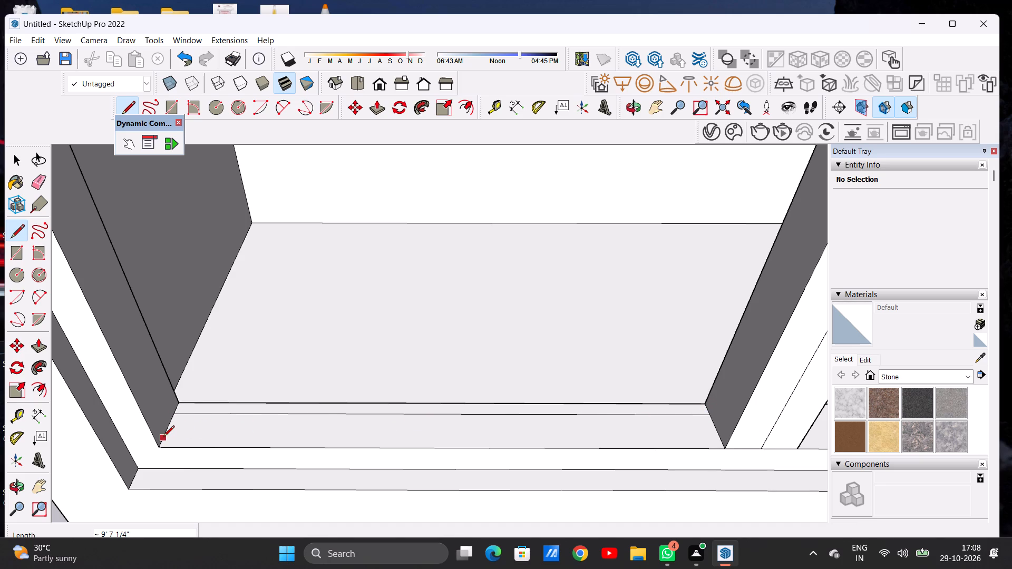
Draw a second parallel line about 9' 7 1/4" long near the front edge of the left bay's bottom rail top face.
scroll(165, 438, up, 7)
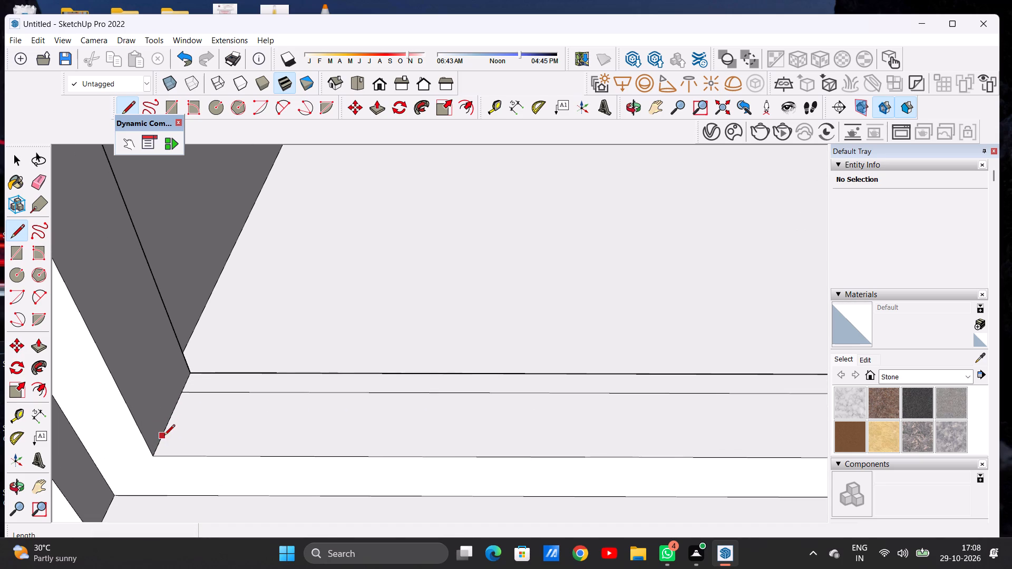
click(163, 436)
scroll(304, 429, down, 15)
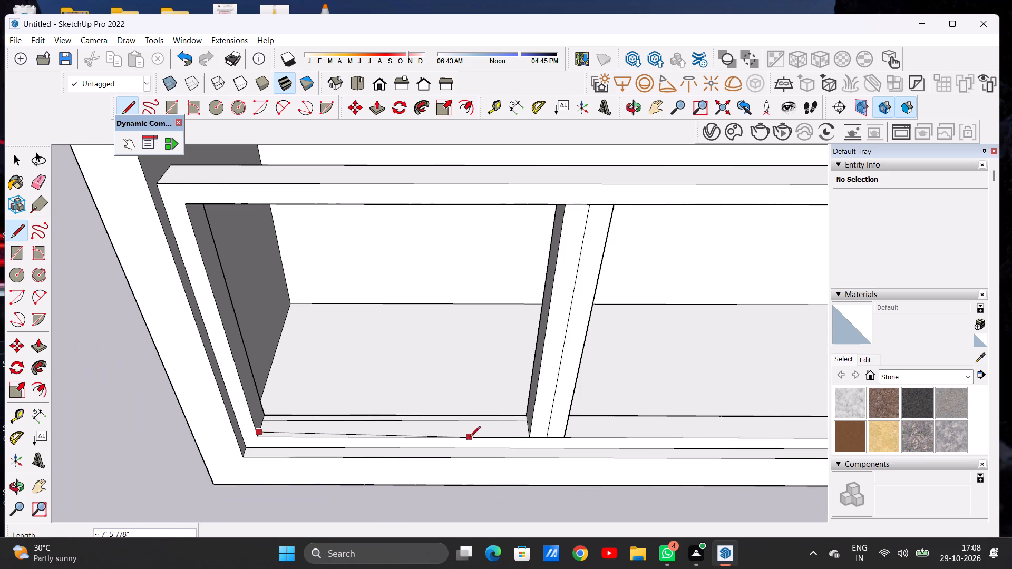
scroll(476, 439, up, 5)
scroll(476, 439, down, 1)
scroll(557, 428, up, 4)
click(552, 426)
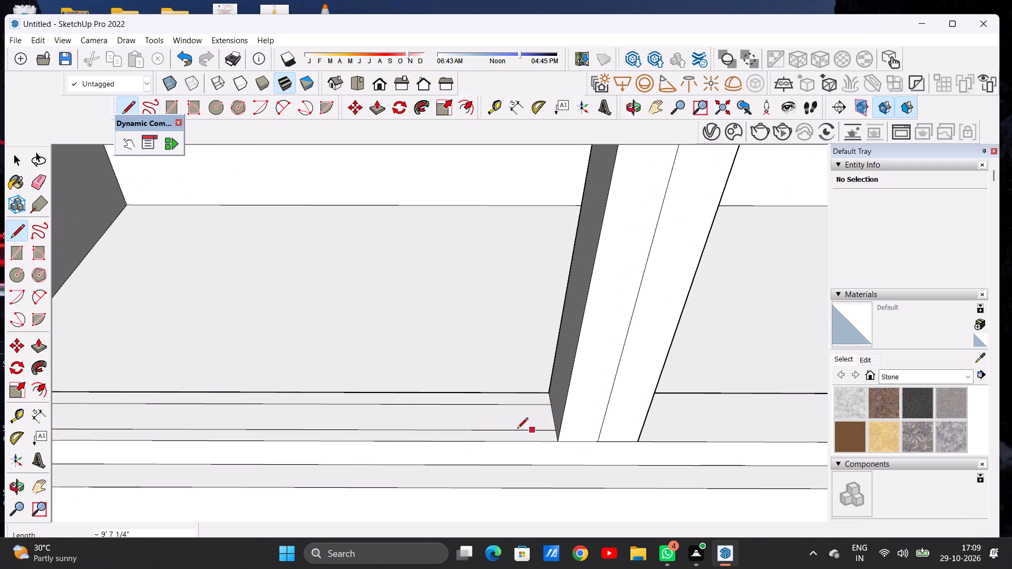
Draw a line across the right bay's bottom rail top face near its rear edge, aligned with the left bay's rear line.
scroll(385, 433, down, 2)
scroll(385, 433, up, 2)
scroll(385, 433, down, 2)
scroll(385, 433, up, 1)
scroll(381, 429, down, 11)
scroll(499, 412, up, 14)
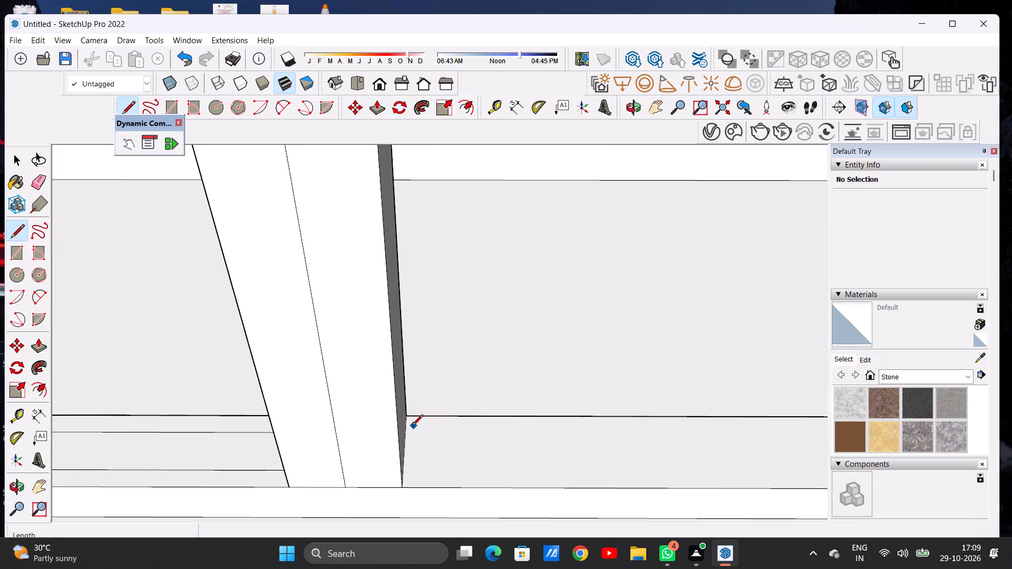
click(406, 433)
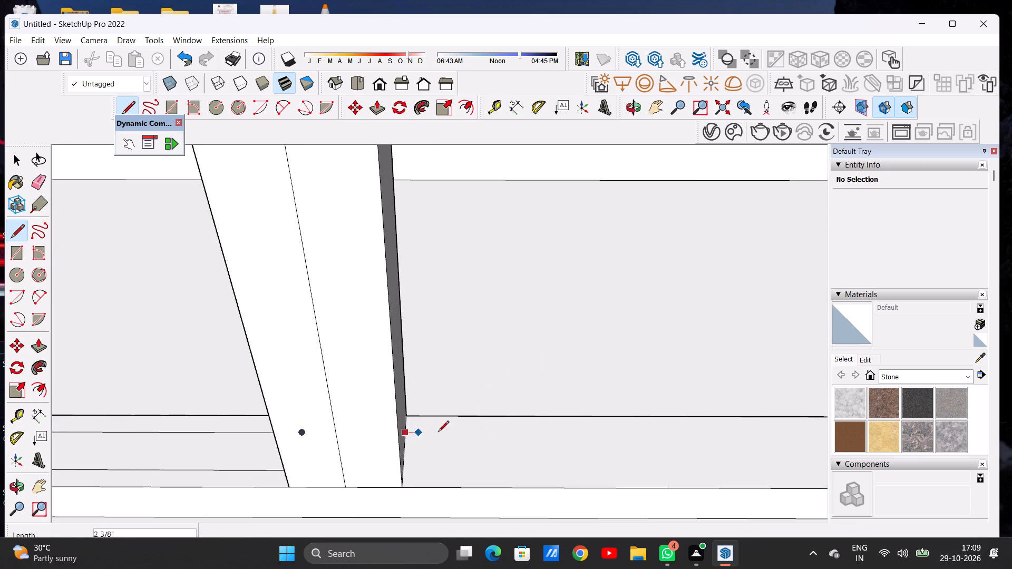
scroll(441, 435, down, 3)
scroll(440, 436, up, 2)
scroll(439, 436, down, 15)
scroll(604, 428, up, 11)
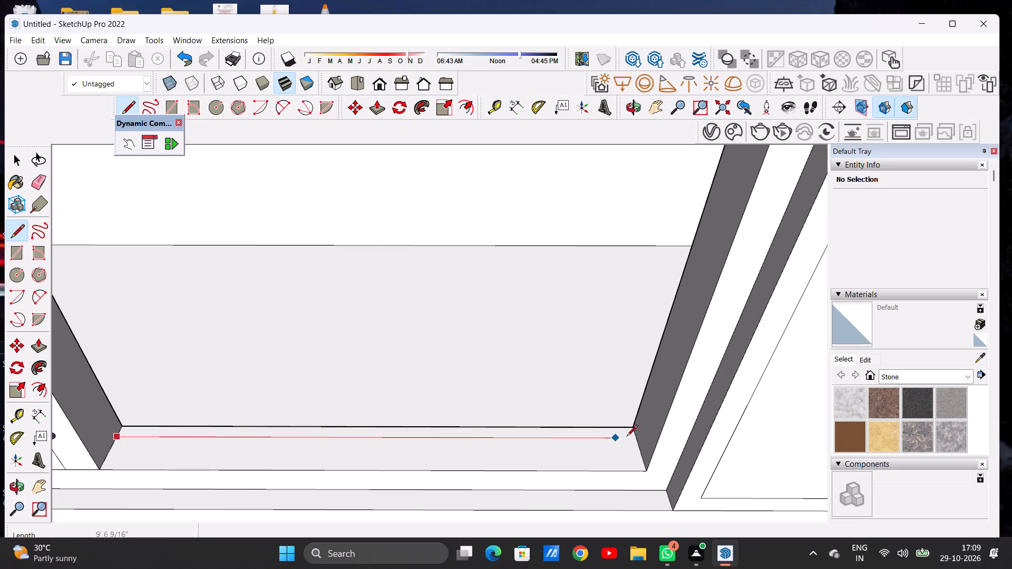
click(637, 437)
Draw a second line about 9' 10 3/4" long near the front edge of the right bay's bottom rail top face.
scroll(625, 435, down, 6)
scroll(340, 444, up, 9)
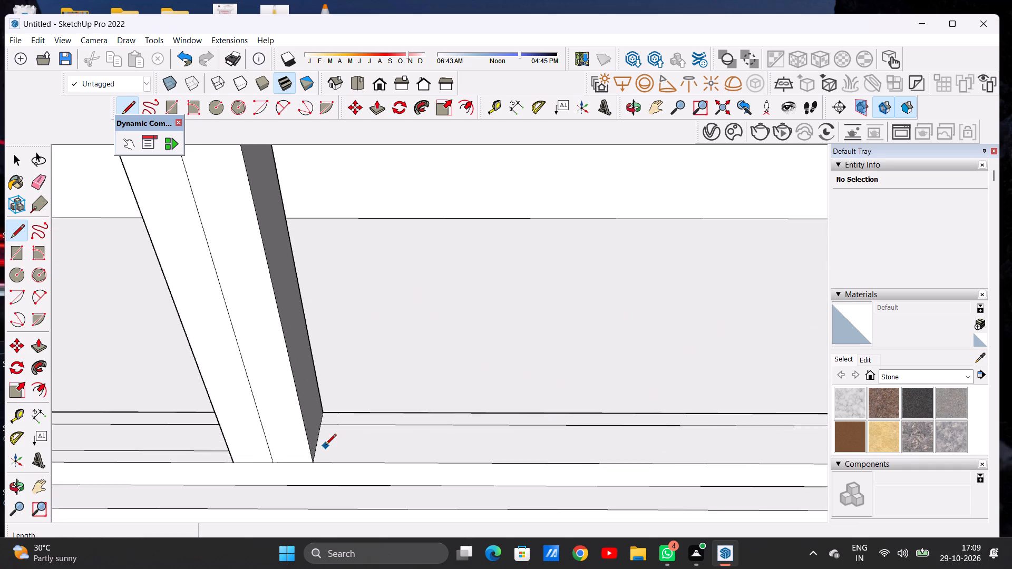
scroll(325, 446, up, 3)
click(307, 455)
scroll(364, 468, down, 3)
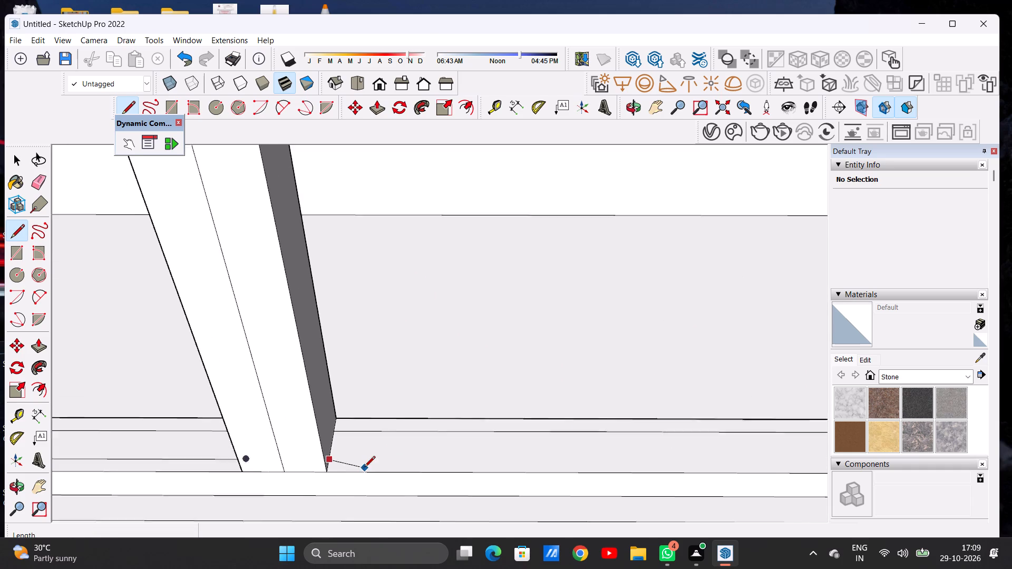
scroll(364, 468, down, 5)
scroll(369, 451, up, 1)
scroll(369, 451, down, 12)
scroll(533, 447, up, 9)
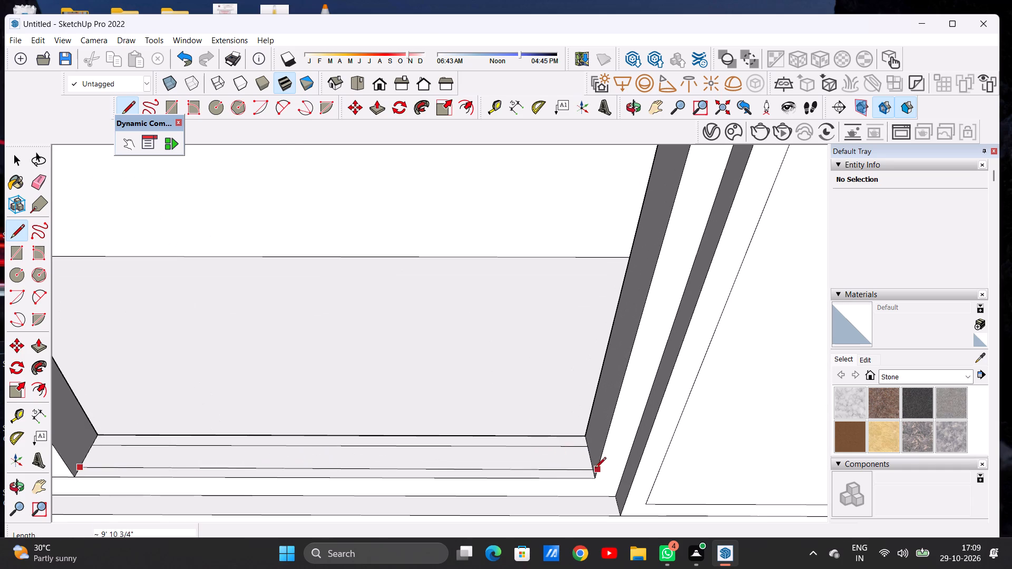
click(588, 466)
key(space)
Push/pull the middle strip of the left bay's bottom rail upward about 9' 2 3/8" to the top rail, forming an infill panel.
scroll(624, 465, down, 11)
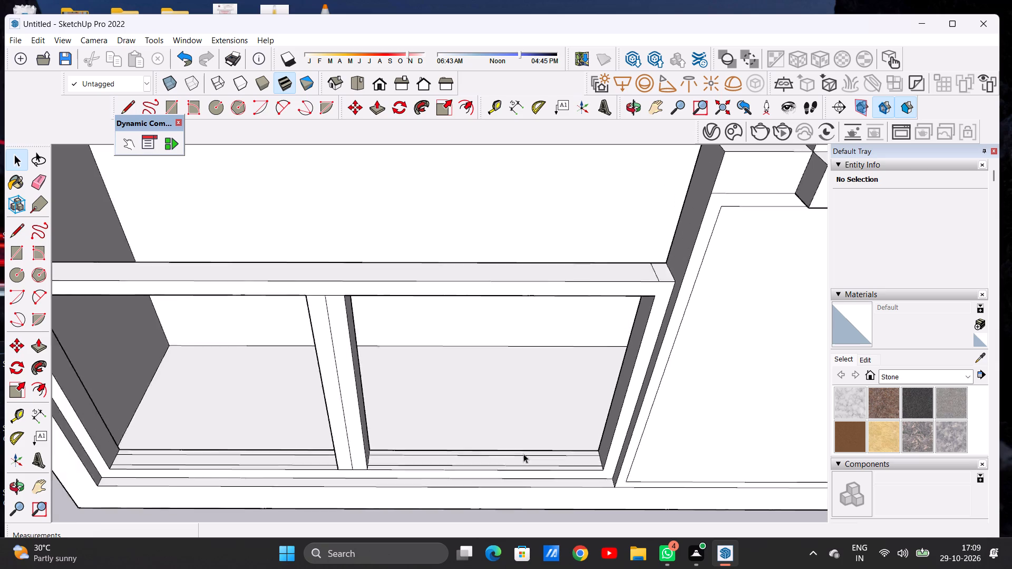
scroll(523, 454, down, 10)
middle_drag(453, 463, 426, 441)
scroll(465, 459, up, 8)
scroll(470, 474, down, 1)
scroll(471, 474, up, 1)
scroll(471, 474, down, 1)
scroll(471, 474, up, 2)
middle_drag(480, 486, 489, 486)
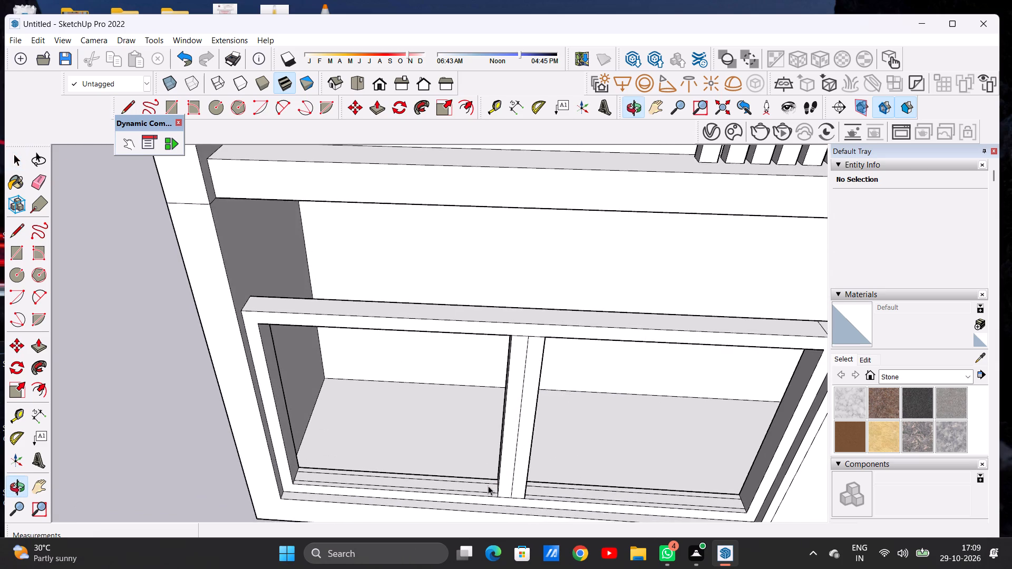
scroll(492, 488, up, 1)
scroll(492, 488, down, 1)
scroll(492, 488, up, 4)
key(p)
scroll(493, 488, up, 6)
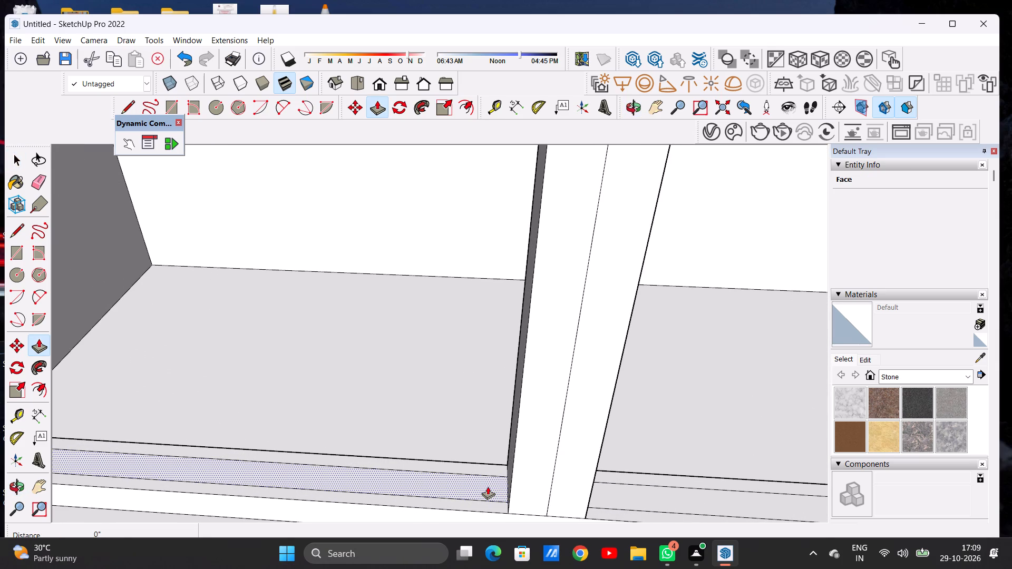
click(488, 486)
scroll(501, 437, down, 11)
scroll(501, 440, up, 1)
scroll(501, 440, down, 7)
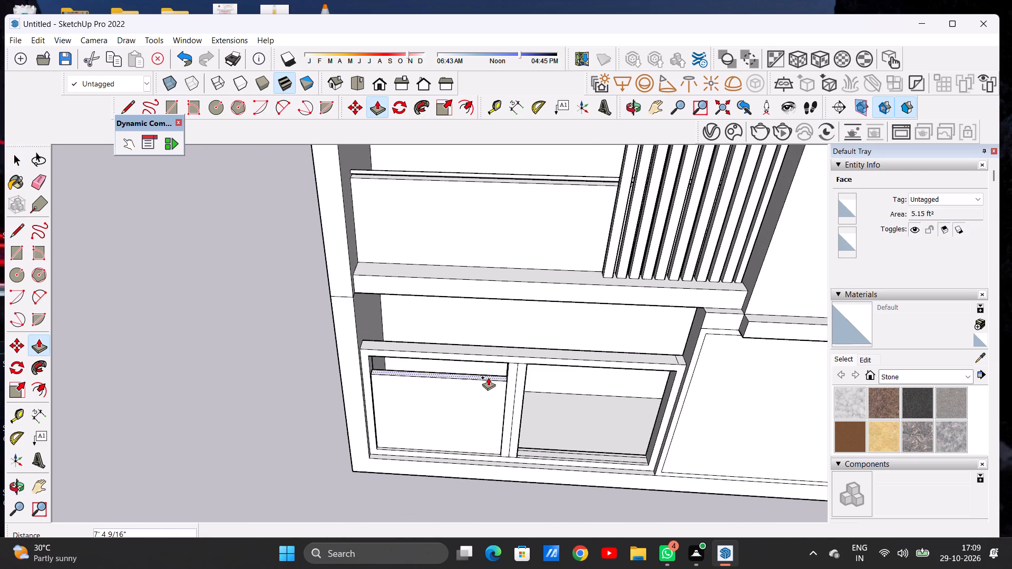
middle_drag(489, 376, 522, 325)
scroll(504, 371, up, 2)
scroll(503, 371, down, 1)
scroll(503, 370, up, 1)
scroll(503, 370, down, 1)
scroll(503, 370, up, 8)
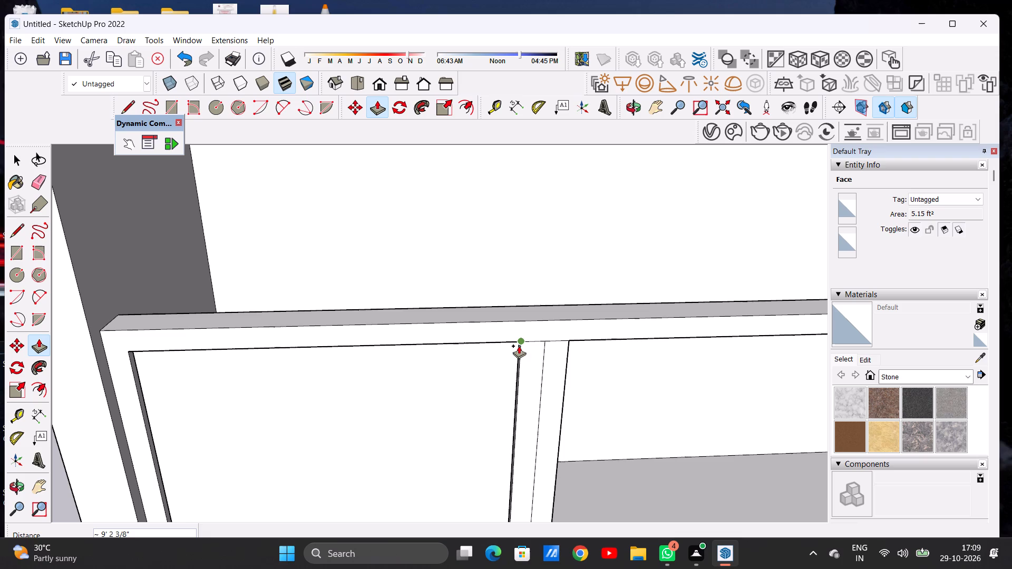
click(519, 346)
Examine the left bay's infill panel where it meets the top rail and central post, and within the whole cabinet.
scroll(391, 398, down, 5)
middle_drag(407, 408, 397, 332)
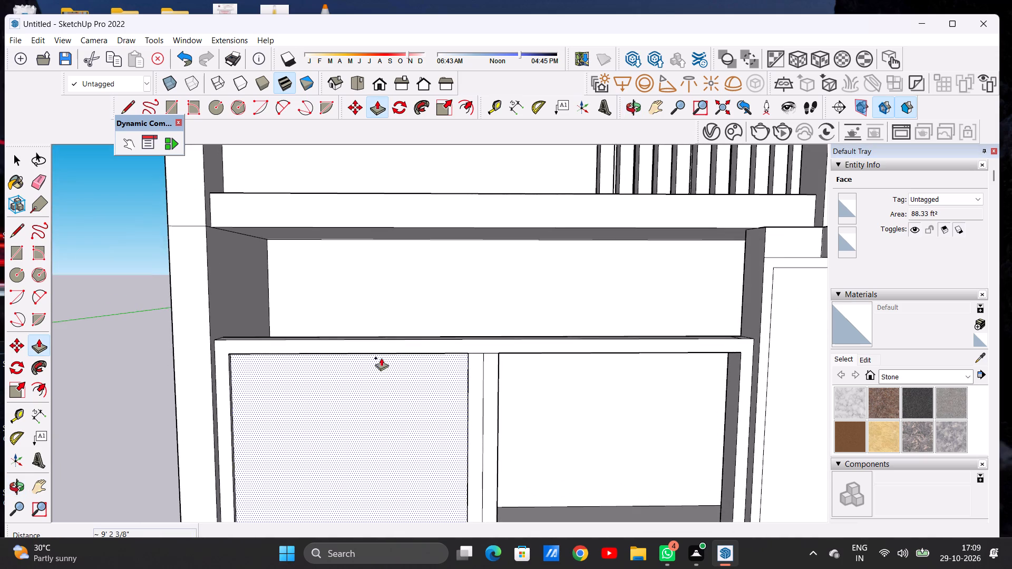
scroll(444, 380, up, 15)
middle_drag(445, 391, 427, 335)
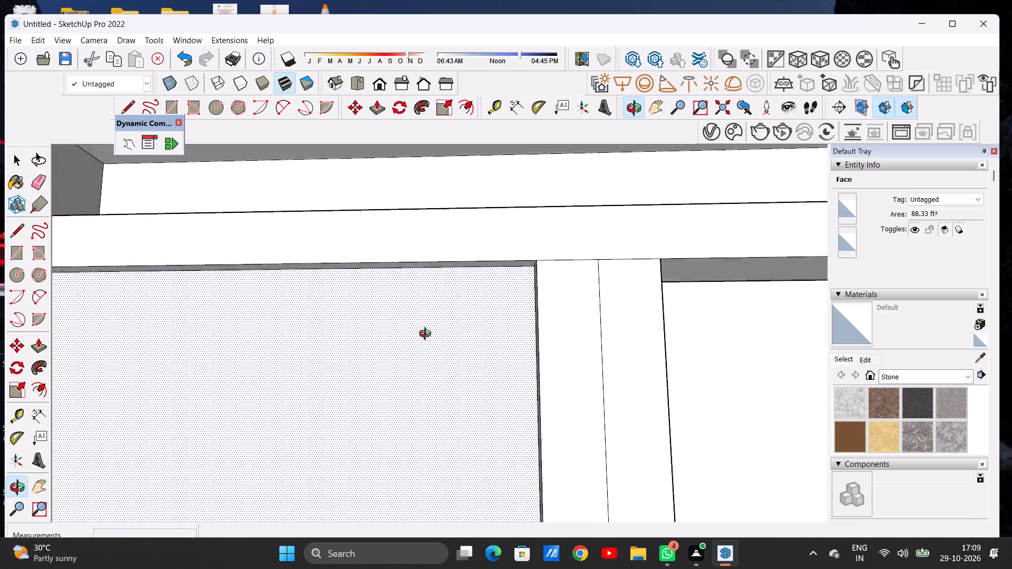
middle_drag(427, 335, 425, 377)
scroll(425, 377, up, 1)
scroll(404, 385, down, 1)
scroll(404, 386, up, 1)
scroll(404, 386, down, 12)
scroll(413, 361, up, 1)
scroll(418, 362, down, 18)
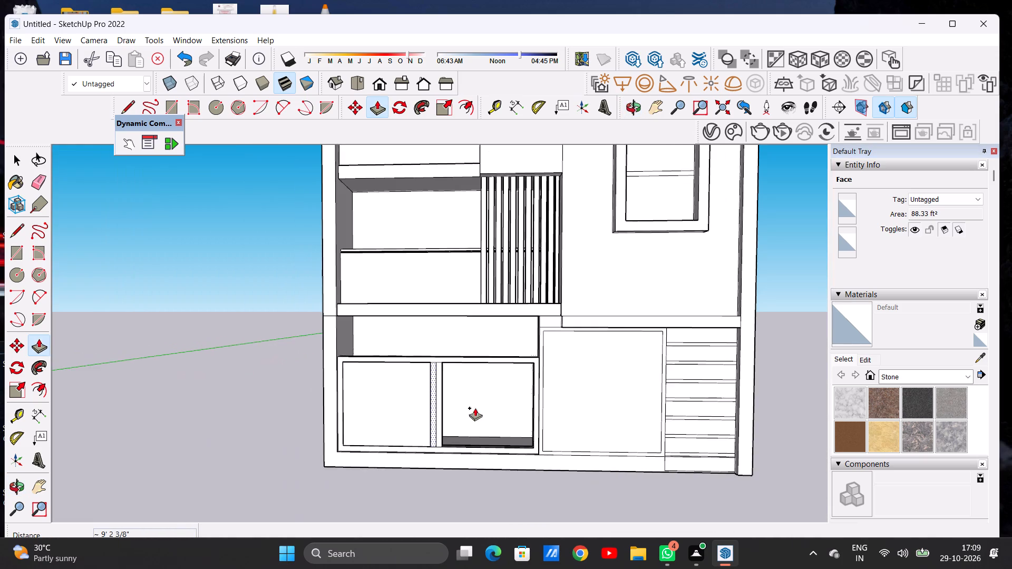
Push/pull the middle strip of the right bay's bottom rail upward about 9' 2 3/8" to the top rail, forming an infill panel.
middle_drag(475, 408, 478, 484)
scroll(478, 484, up, 14)
middle_drag(445, 430, 442, 469)
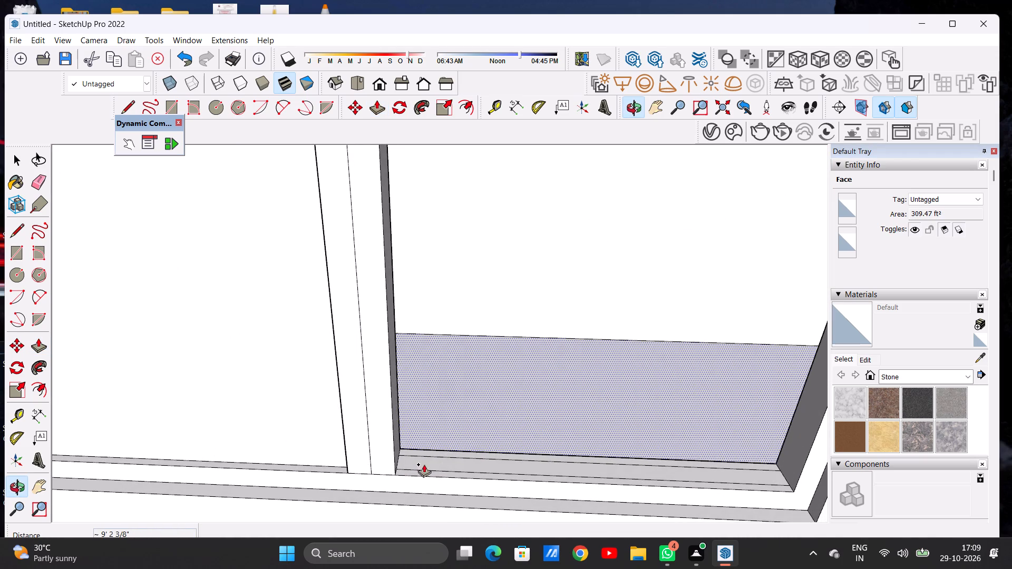
scroll(424, 463, up, 4)
click(424, 460)
scroll(434, 372, down, 11)
scroll(431, 407, up, 1)
scroll(433, 411, down, 1)
scroll(433, 411, up, 1)
scroll(433, 411, down, 4)
middle_drag(427, 321, 430, 267)
scroll(430, 281, up, 18)
middle_drag(426, 312, 421, 277)
scroll(421, 290, up, 1)
scroll(421, 290, down, 1)
scroll(421, 290, up, 4)
click(334, 257)
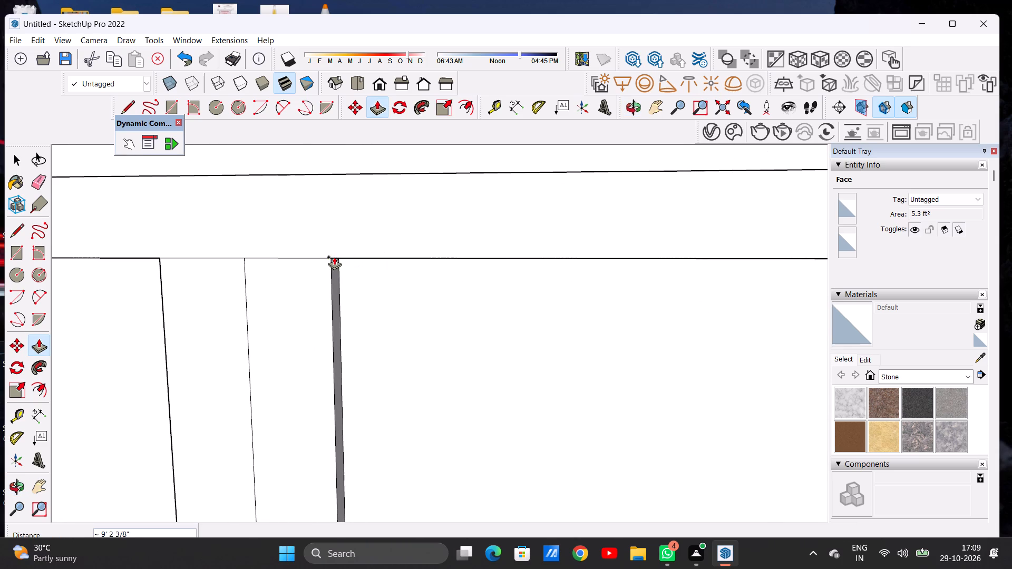
key(space)
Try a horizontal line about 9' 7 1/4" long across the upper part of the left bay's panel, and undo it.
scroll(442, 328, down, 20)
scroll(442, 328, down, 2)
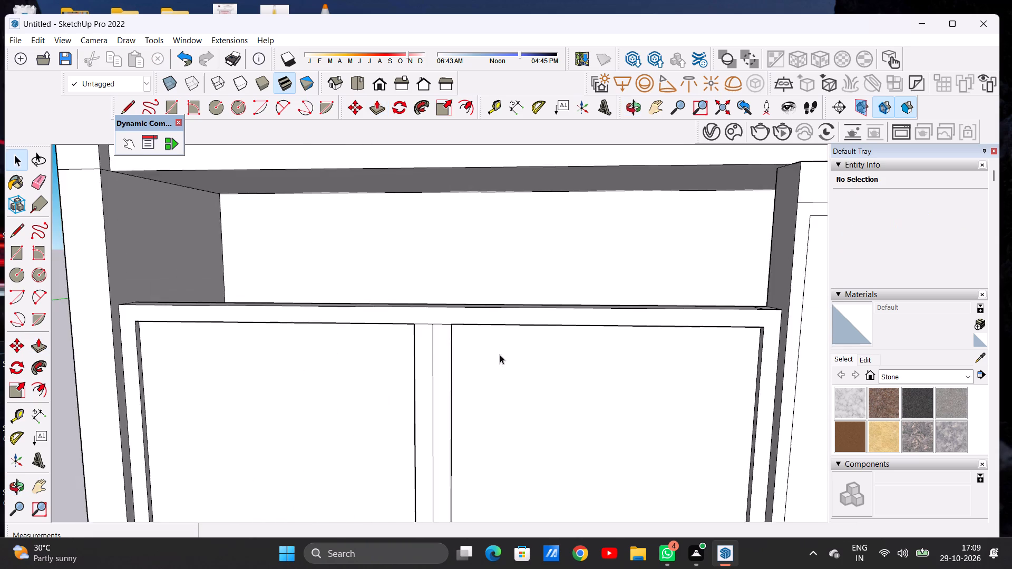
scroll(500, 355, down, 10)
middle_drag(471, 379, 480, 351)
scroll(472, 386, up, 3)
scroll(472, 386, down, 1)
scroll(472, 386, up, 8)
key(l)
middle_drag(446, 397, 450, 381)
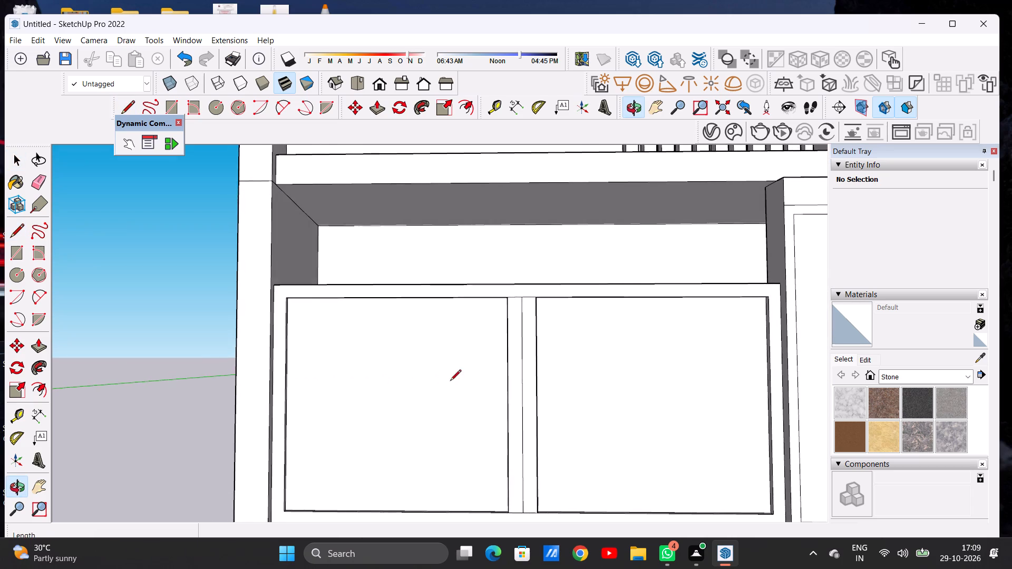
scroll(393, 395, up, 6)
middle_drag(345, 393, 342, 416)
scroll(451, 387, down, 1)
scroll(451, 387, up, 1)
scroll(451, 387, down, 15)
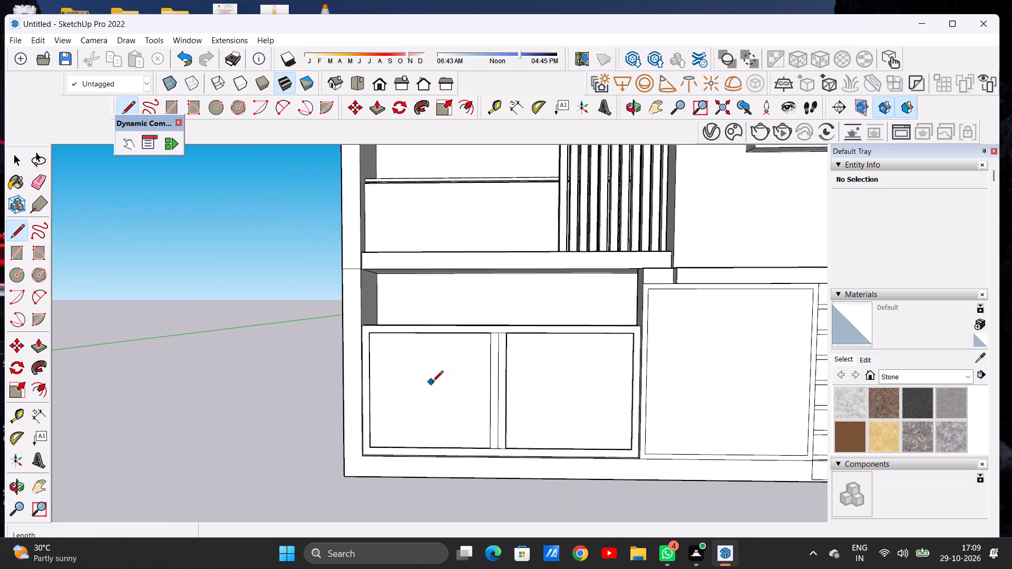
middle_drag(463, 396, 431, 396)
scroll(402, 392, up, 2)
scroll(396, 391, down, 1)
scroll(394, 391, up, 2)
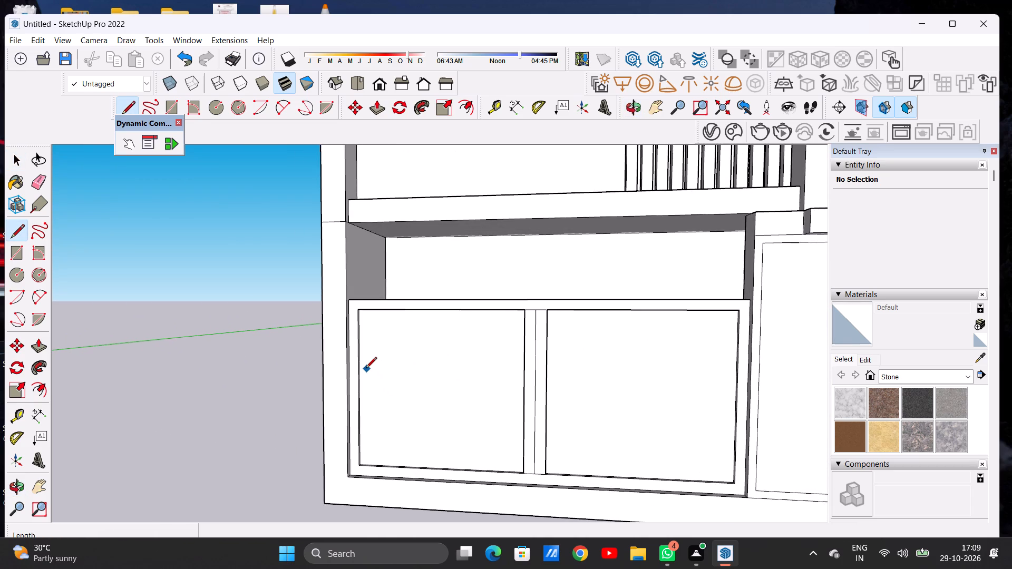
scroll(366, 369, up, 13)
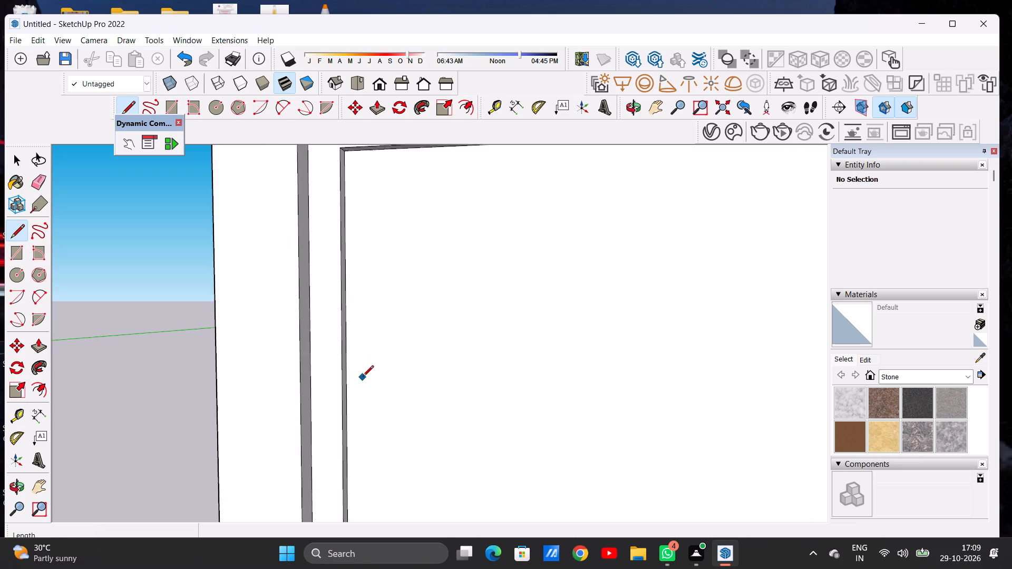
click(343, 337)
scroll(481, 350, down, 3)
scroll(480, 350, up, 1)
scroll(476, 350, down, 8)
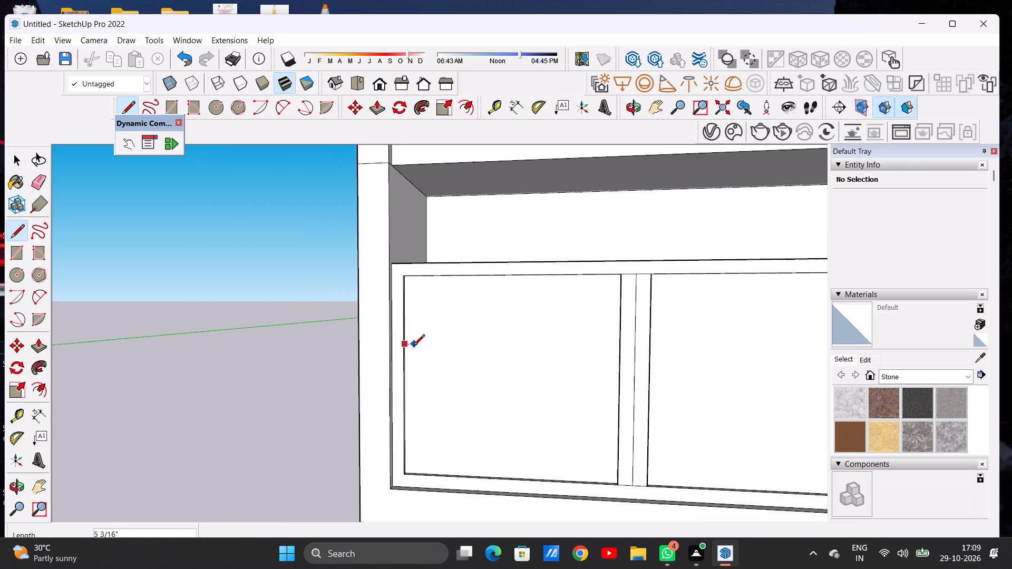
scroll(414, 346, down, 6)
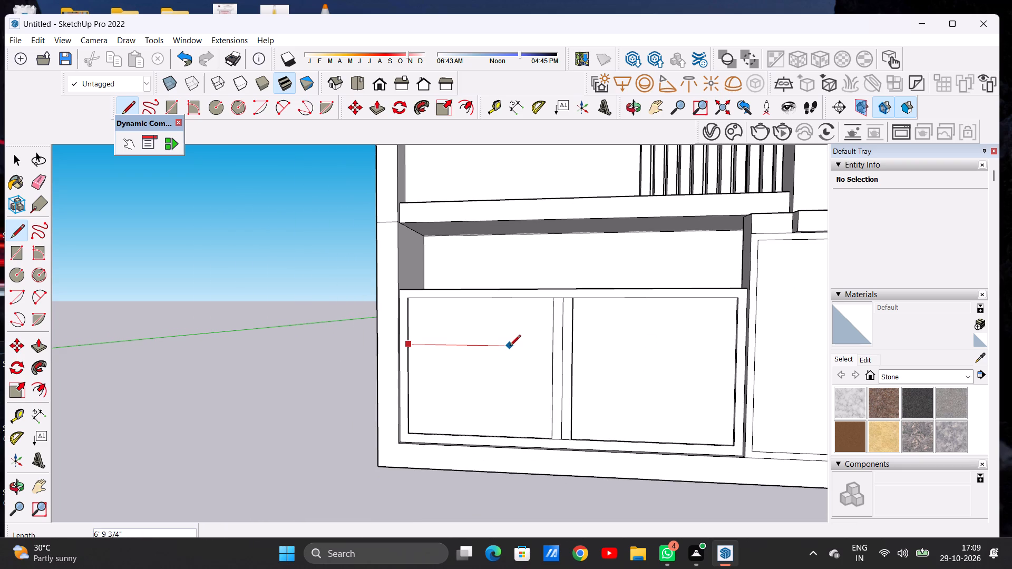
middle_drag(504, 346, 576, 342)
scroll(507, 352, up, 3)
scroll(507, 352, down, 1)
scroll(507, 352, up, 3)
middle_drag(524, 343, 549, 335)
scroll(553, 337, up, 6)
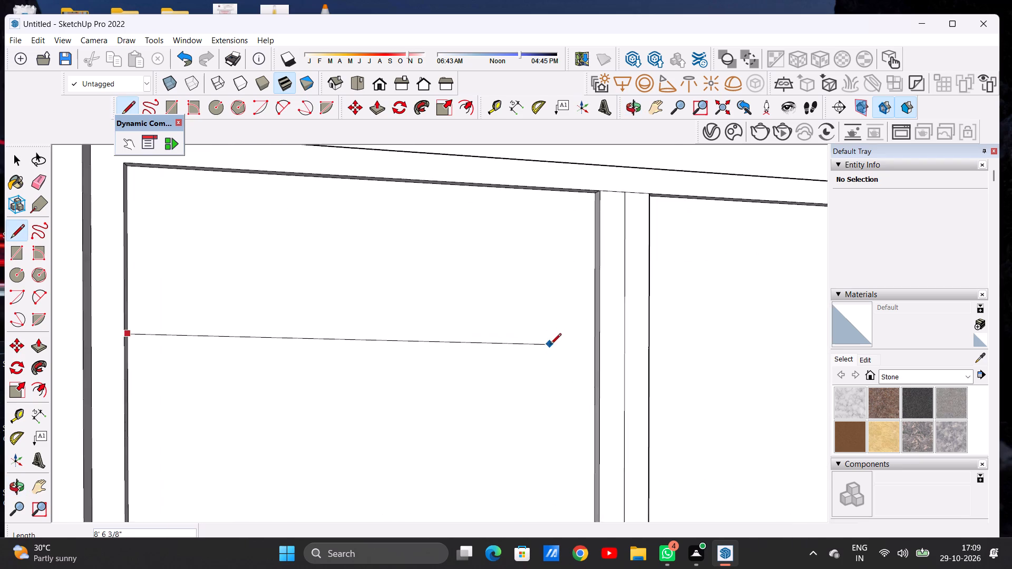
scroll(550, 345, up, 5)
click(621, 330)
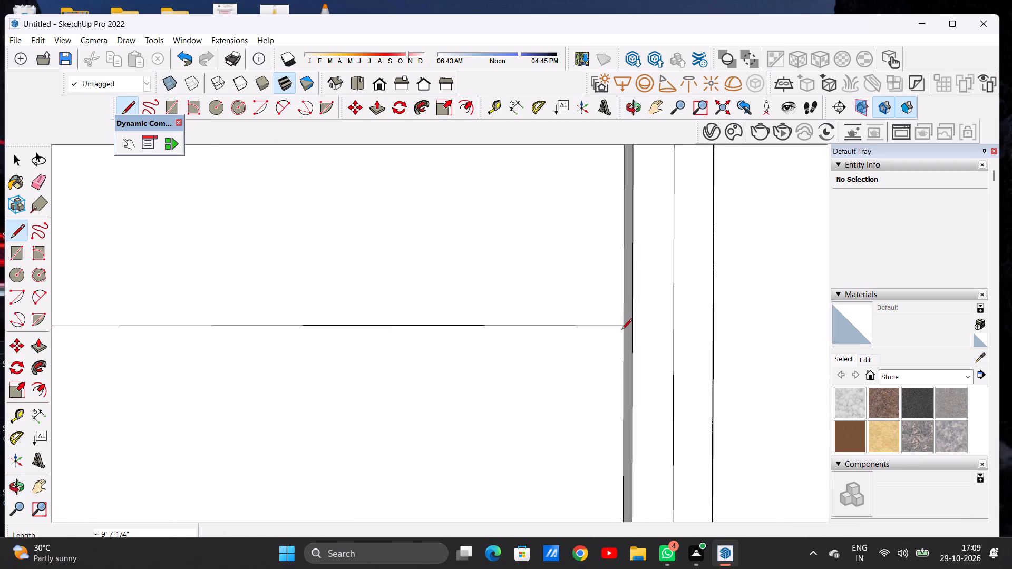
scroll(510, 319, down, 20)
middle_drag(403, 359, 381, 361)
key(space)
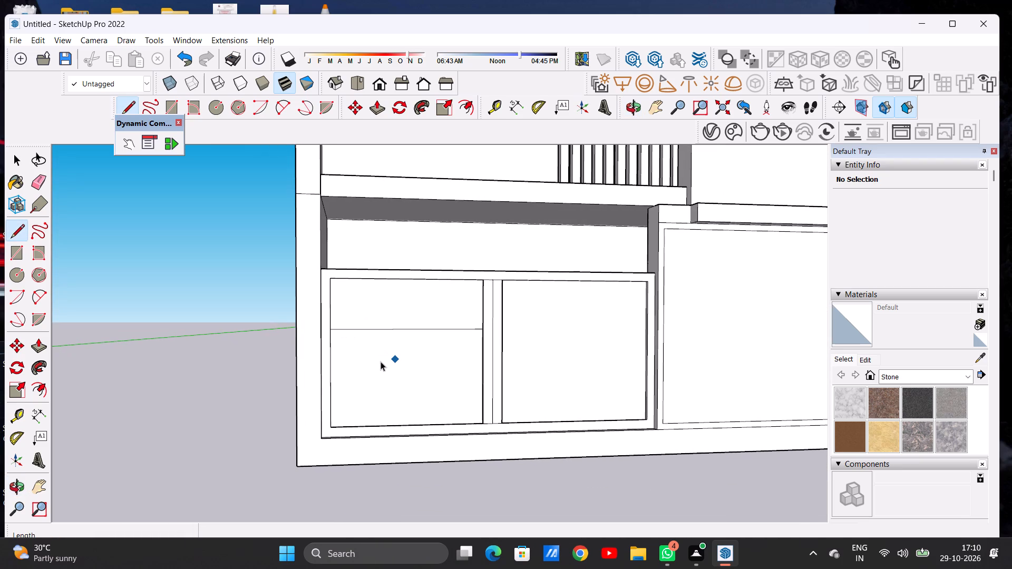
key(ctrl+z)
Draw a horizontal line about 9' 7 1/4" long across the left bay's panel, roughly a third of the way down.
key(l)
middle_drag(383, 353, 302, 369)
scroll(343, 327, up, 3)
scroll(343, 327, down, 1)
scroll(343, 327, up, 1)
scroll(343, 327, down, 1)
scroll(343, 327, up, 3)
scroll(327, 342, down, 1)
scroll(327, 342, up, 3)
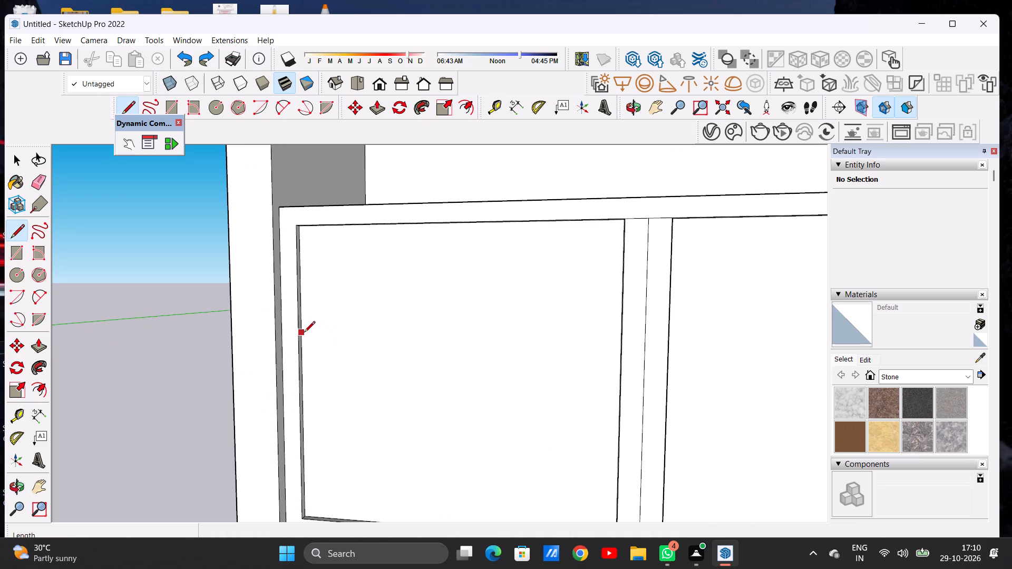
click(305, 325)
middle_drag(505, 333, 606, 333)
scroll(602, 330, up, 6)
middle_drag(564, 330, 612, 310)
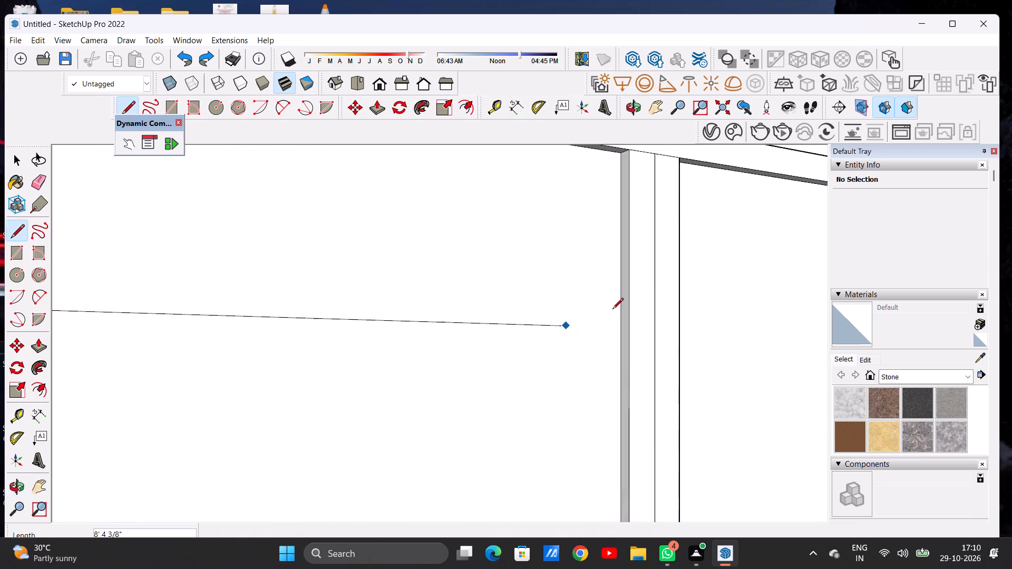
scroll(607, 318, up, 5)
click(627, 319)
scroll(480, 336, down, 6)
scroll(426, 336, up, 1)
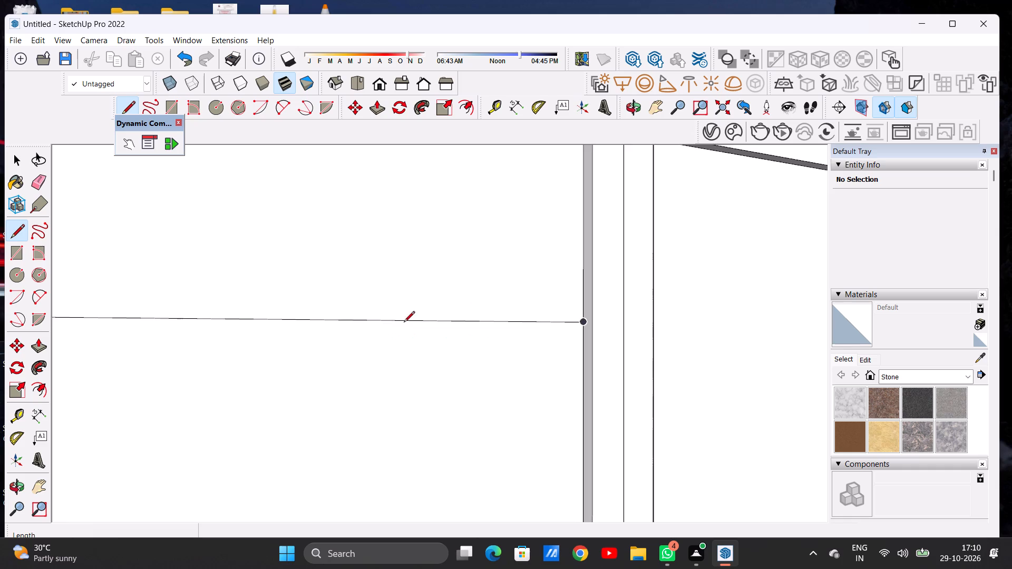
scroll(427, 323, down, 13)
Draw a second horizontal line about 9' 7 1/4" long across the left bay's panel below the first, dividing it into three bands.
middle_drag(419, 389, 315, 409)
scroll(276, 406, down, 1)
scroll(276, 406, up, 2)
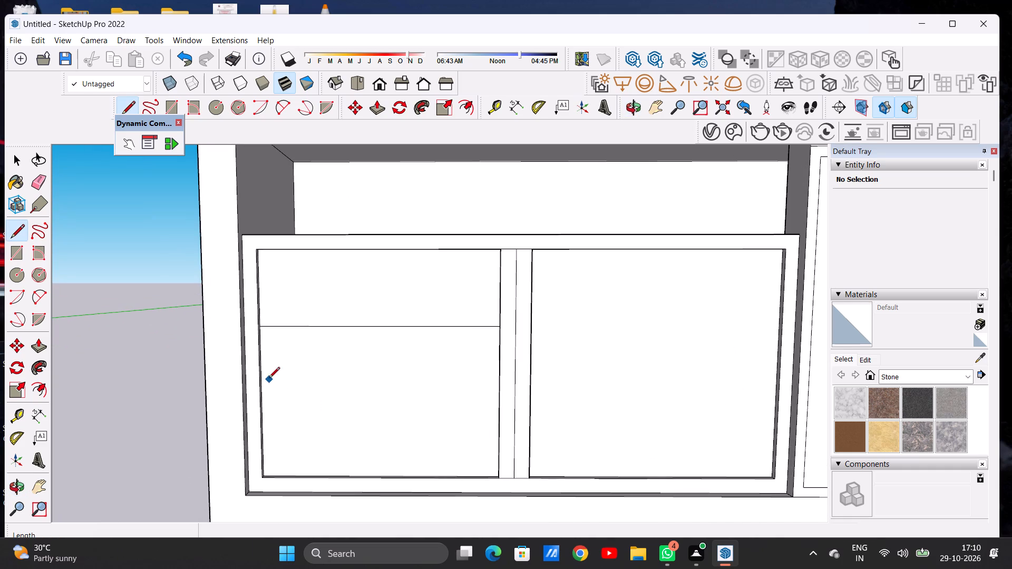
scroll(265, 393, up, 1)
scroll(265, 393, down, 1)
scroll(265, 393, up, 11)
click(256, 389)
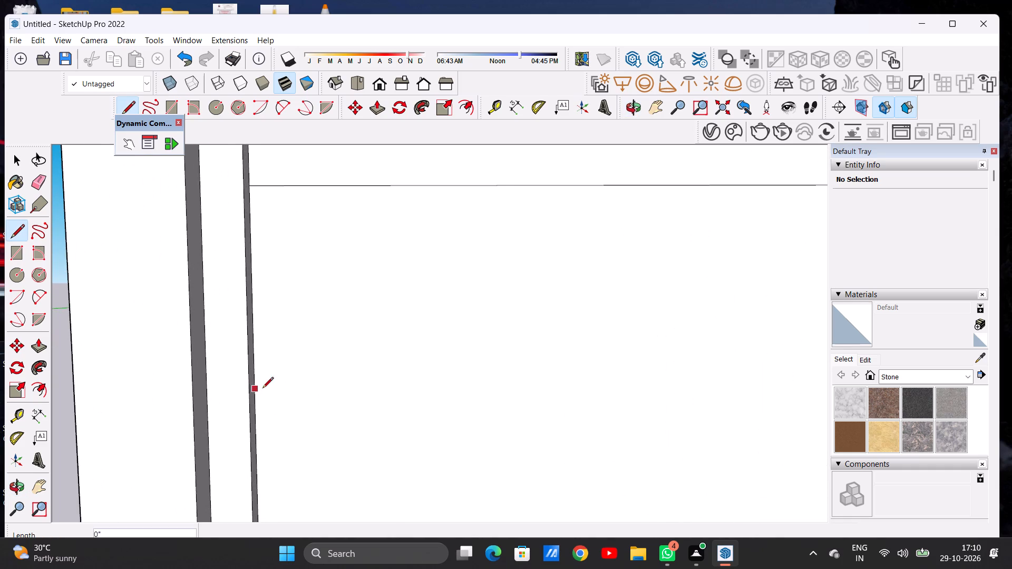
scroll(407, 390, down, 16)
middle_drag(489, 385, 533, 380)
scroll(533, 380, up, 7)
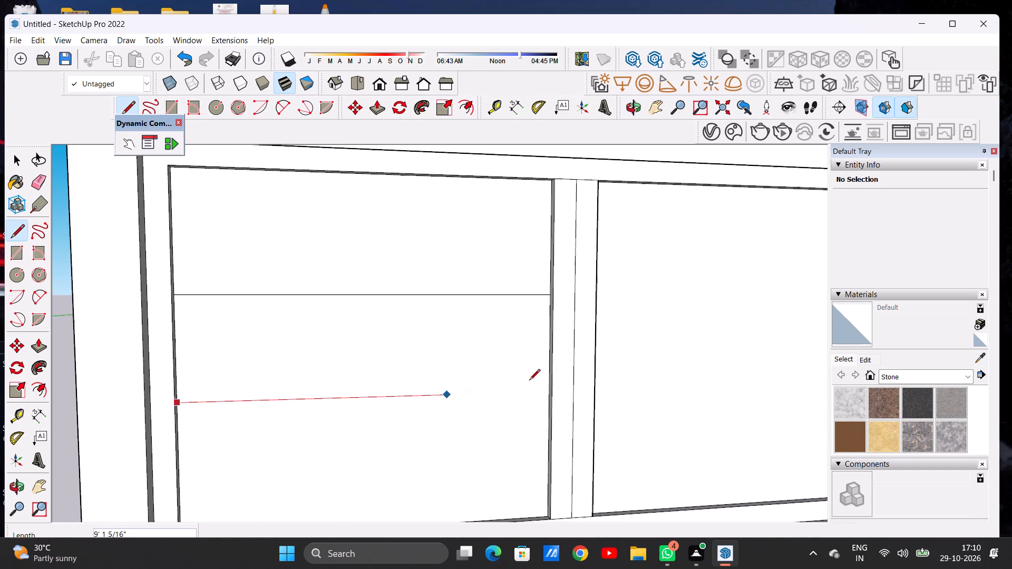
middle_drag(492, 387, 552, 387)
scroll(533, 385, up, 11)
click(567, 392)
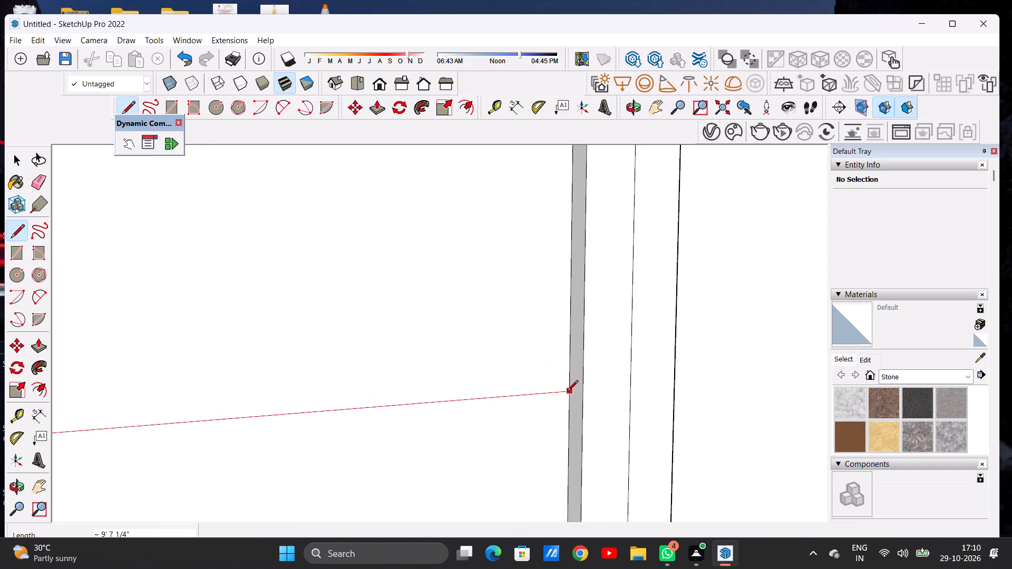
key(space)
Examine the spacing of the left bay's horizontal divisions within the whole cabinet.
scroll(533, 396, down, 20)
scroll(511, 392, up, 1)
scroll(505, 392, down, 3)
middle_drag(494, 397, 417, 382)
scroll(369, 422, down, 9)
middle_drag(429, 426, 405, 429)
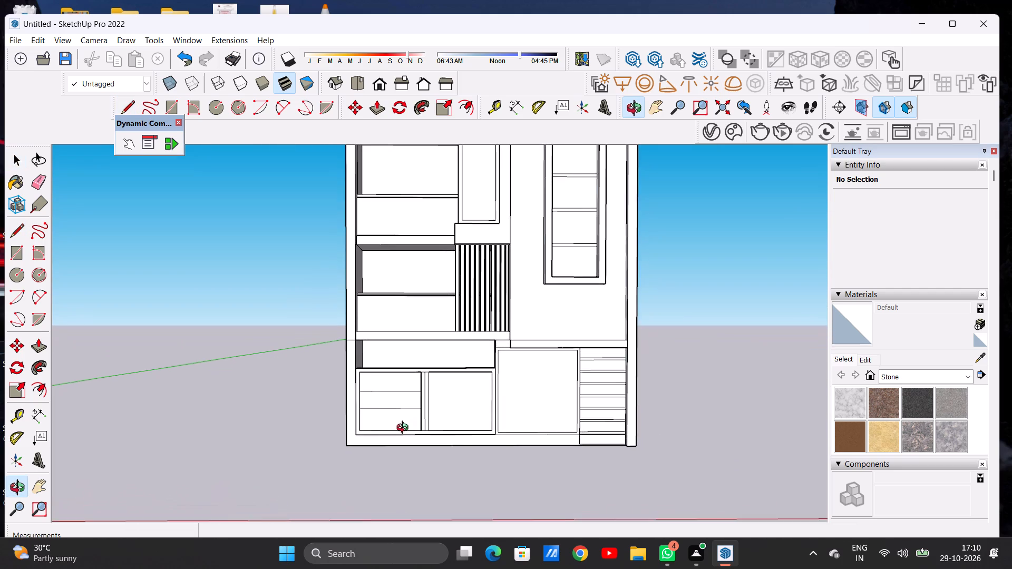
middle_drag(405, 429, 403, 430)
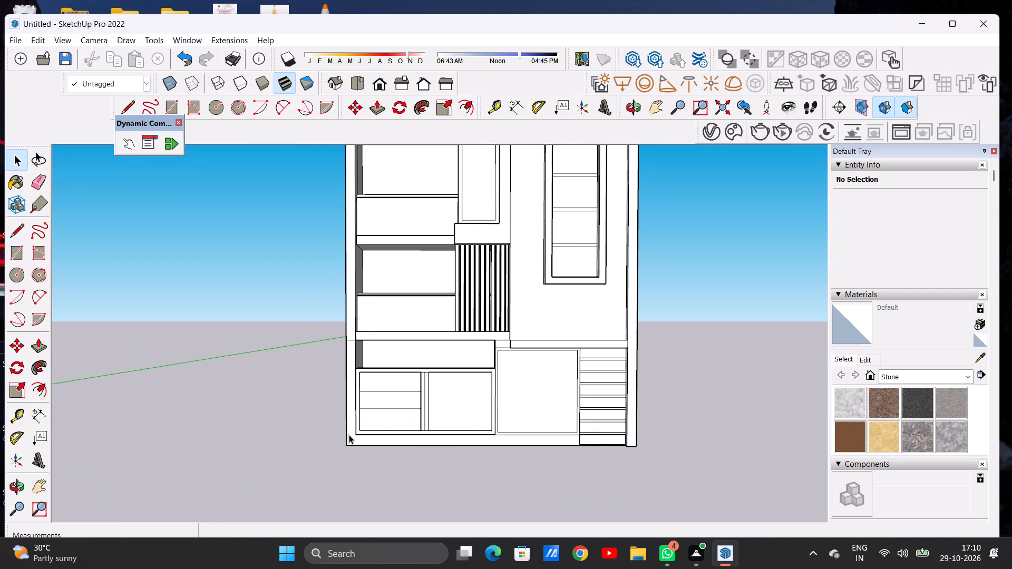
scroll(348, 435, down, 5)
scroll(387, 415, up, 13)
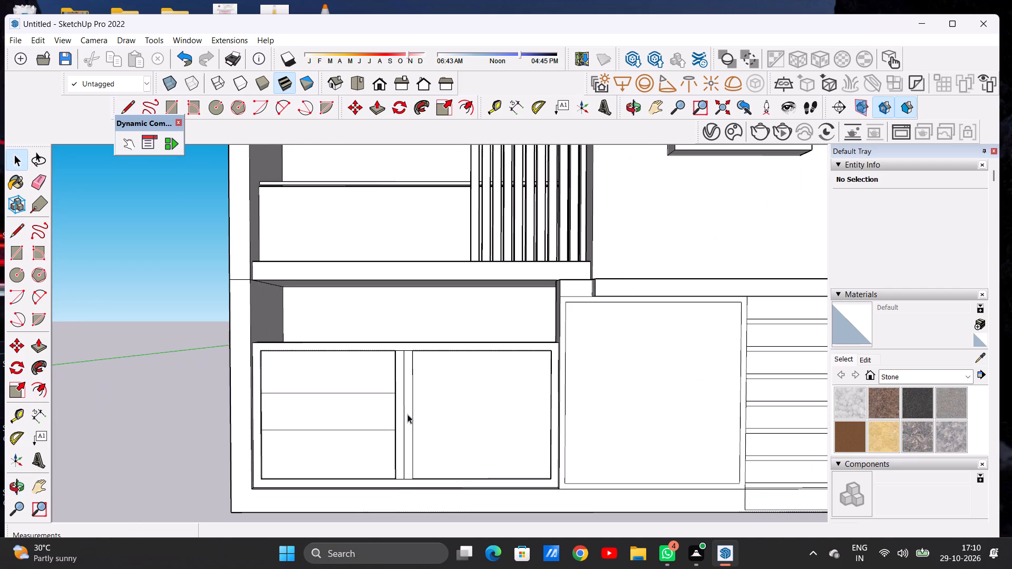
Move the upper dividing line of the left bay's panel down about 1 5/16" along the panel's side edge.
scroll(342, 382, up, 6)
scroll(338, 397, down, 1)
scroll(338, 397, up, 3)
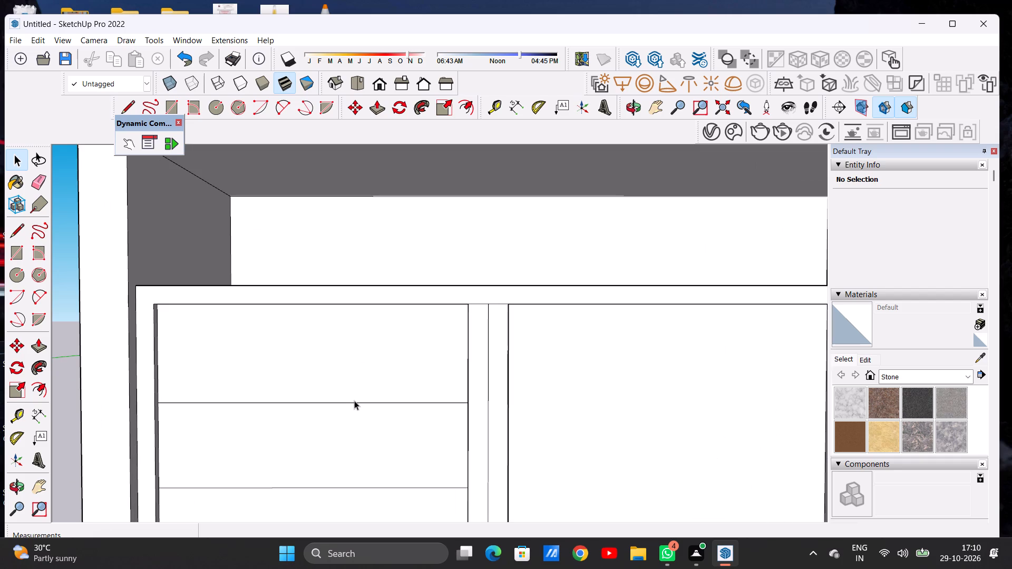
click(358, 400)
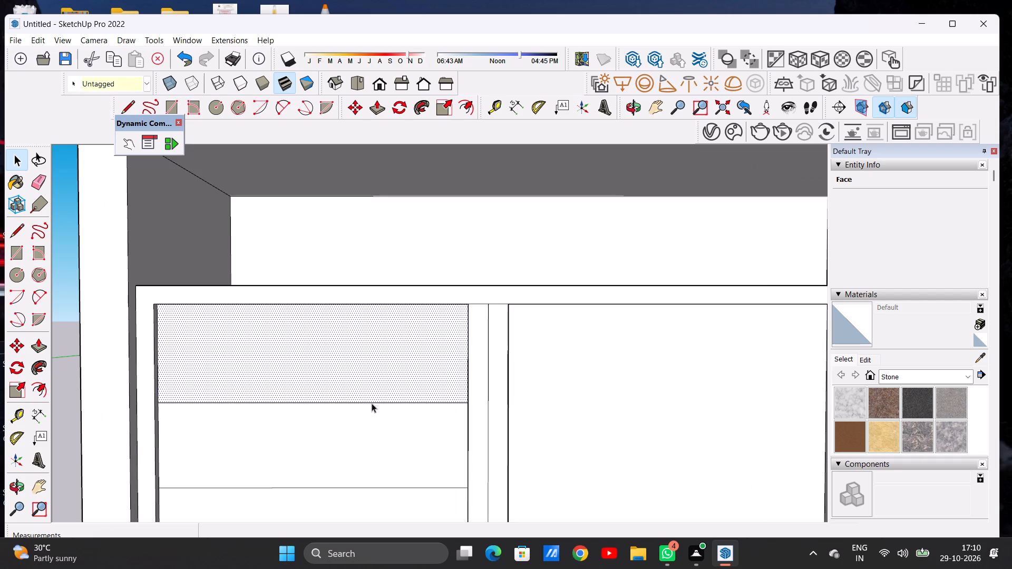
scroll(382, 418, down, 5)
click(147, 411)
scroll(260, 415, up, 13)
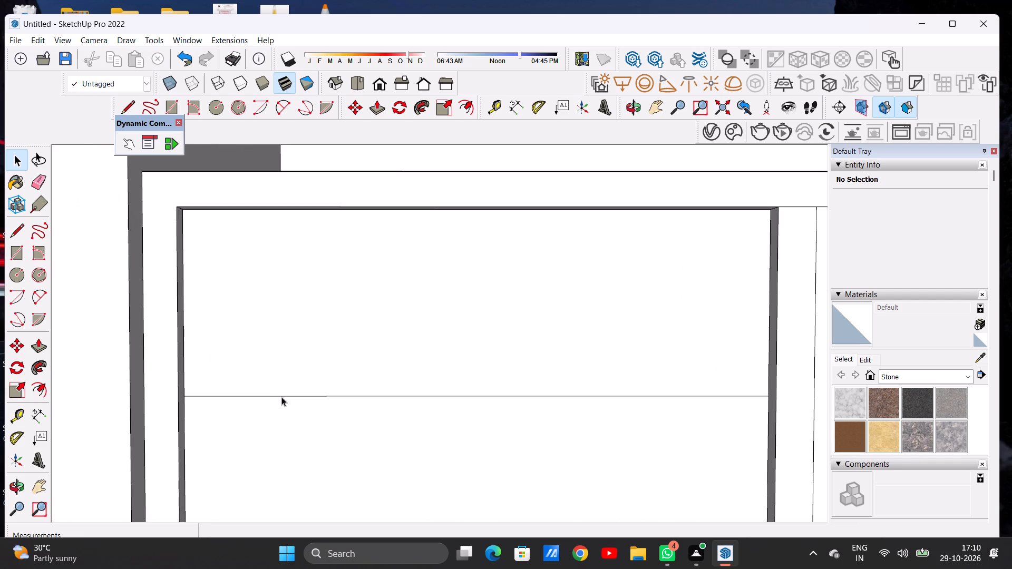
click(281, 395)
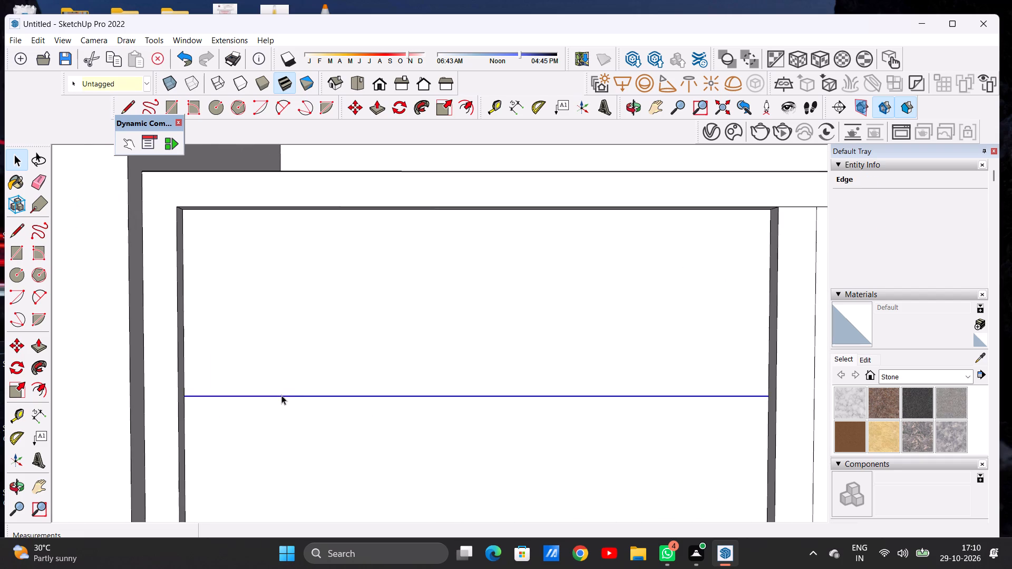
key(m)
middle_drag(298, 417, 291, 464)
scroll(338, 388, down, 4)
scroll(338, 388, up, 2)
scroll(338, 388, down, 7)
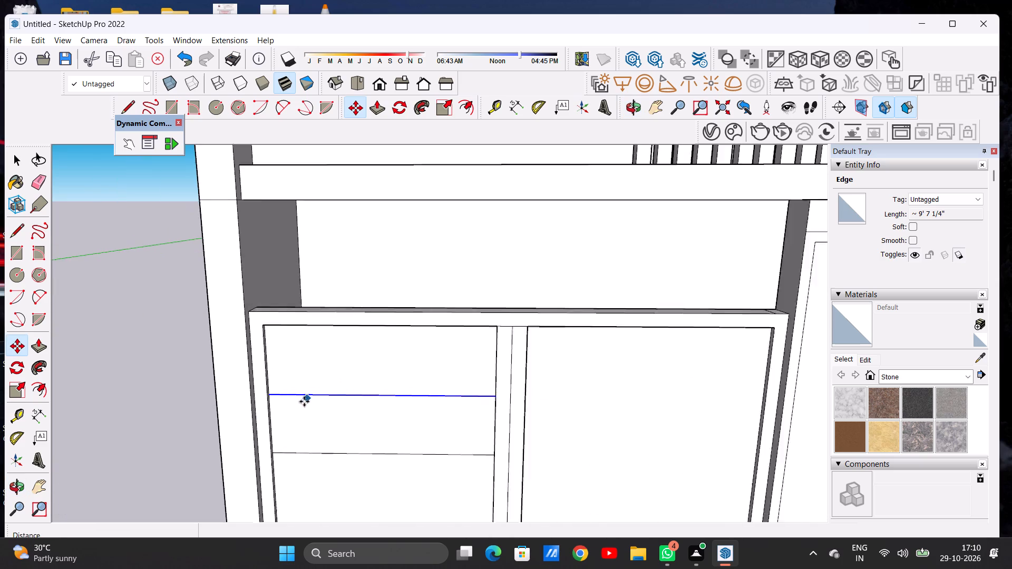
scroll(304, 401, down, 1)
middle_drag(310, 408, 271, 424)
scroll(289, 390, up, 20)
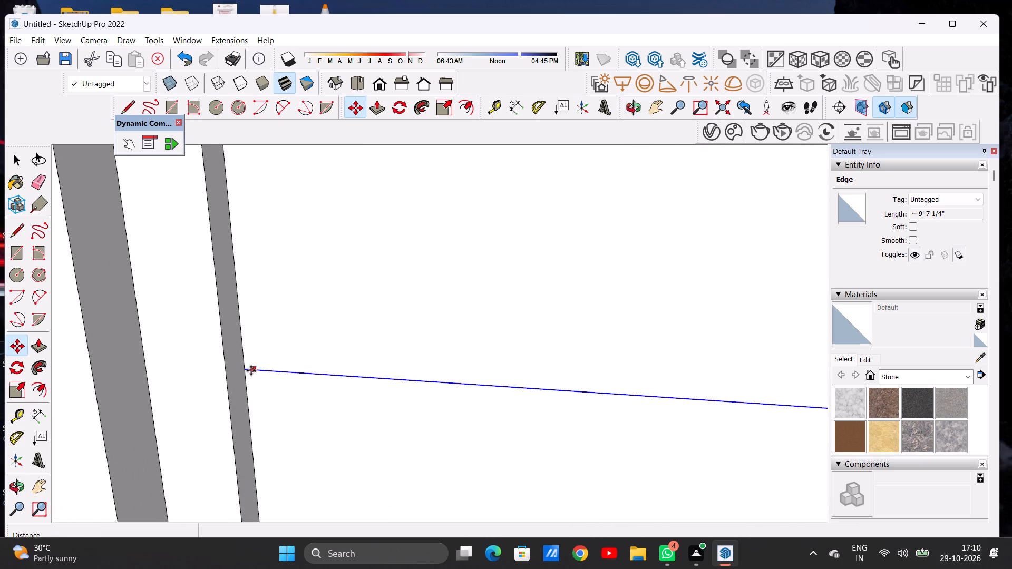
click(245, 370)
click(247, 385)
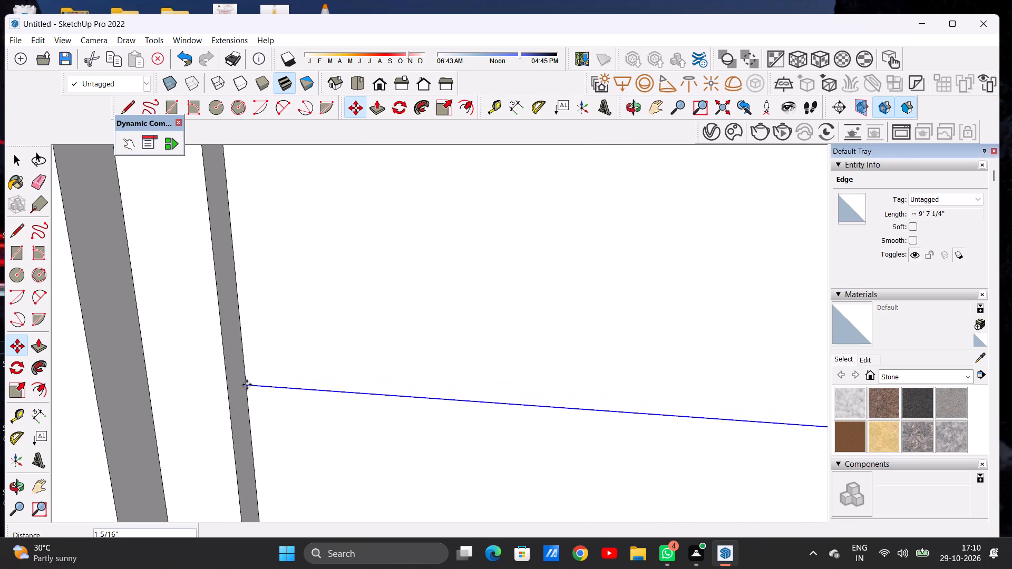
key(space)
scroll(376, 381, down, 1)
scroll(376, 381, up, 1)
scroll(376, 381, down, 20)
scroll(376, 381, down, 2)
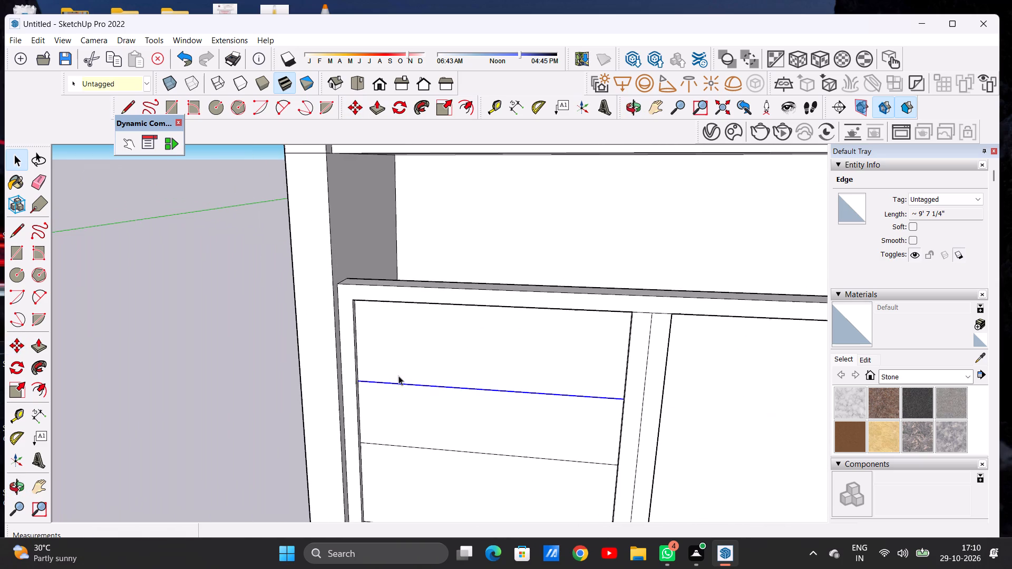
click(270, 391)
Draw a horizontal line across the right bay's panel, level with the left bay's upper dividing line.
middle_drag(415, 397, 467, 394)
scroll(305, 398, down, 12)
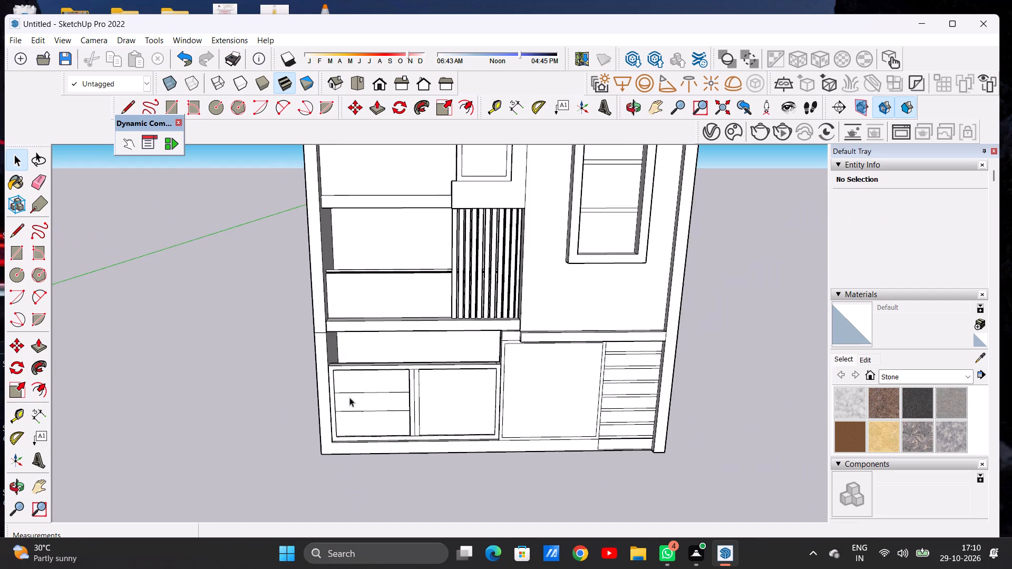
middle_drag(357, 419, 357, 401)
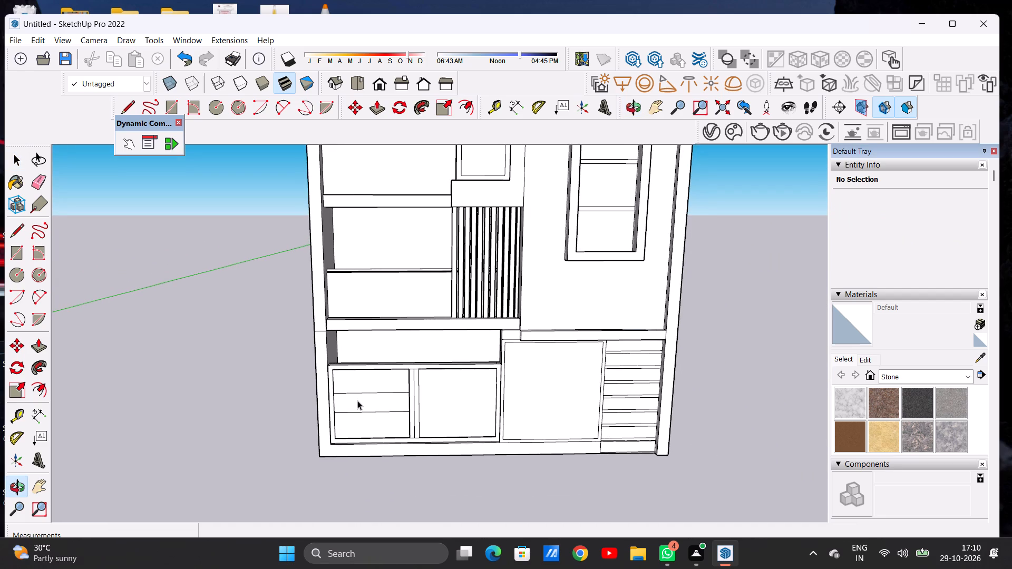
key(l)
middle_drag(445, 411, 442, 390)
scroll(427, 395, up, 1)
scroll(426, 395, down, 1)
scroll(426, 395, up, 5)
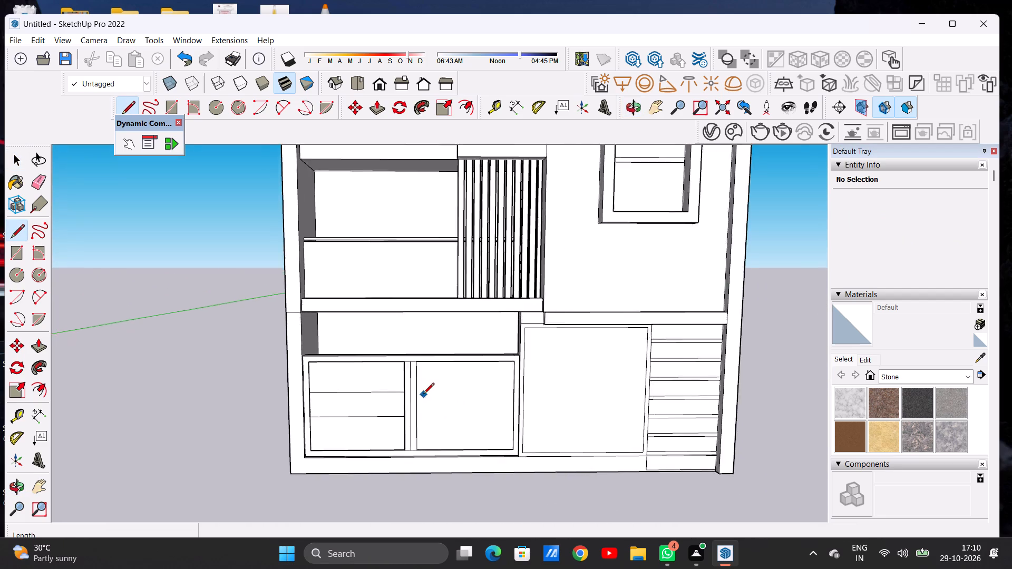
scroll(423, 395, up, 12)
middle_drag(413, 383, 378, 396)
scroll(388, 392, up, 4)
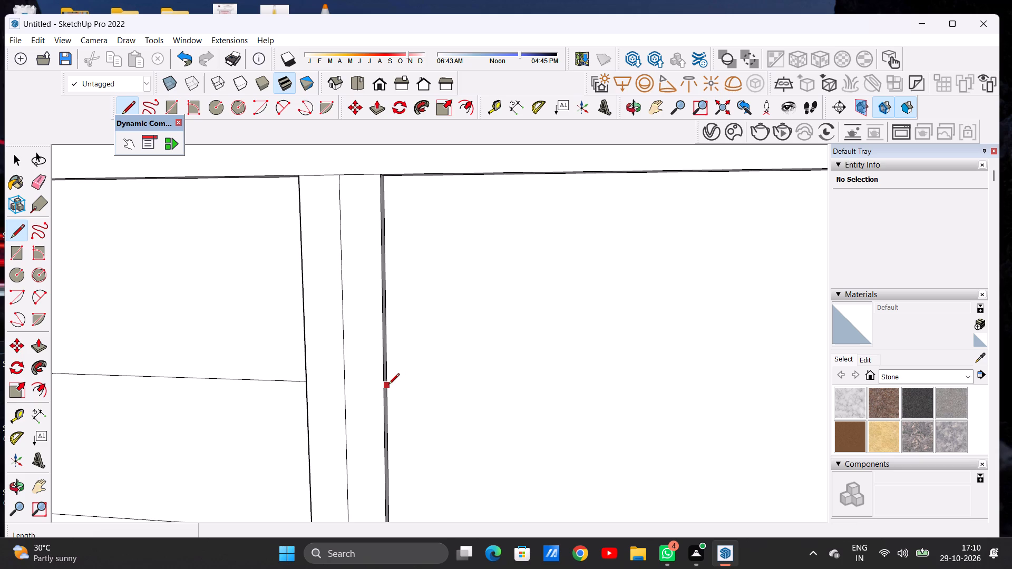
click(388, 385)
scroll(468, 391, down, 10)
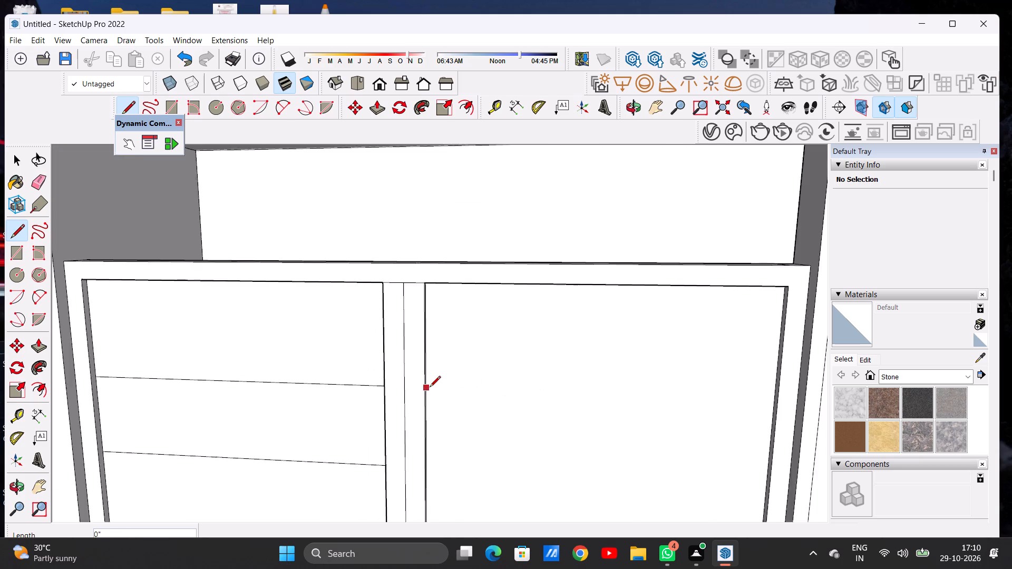
scroll(430, 388, down, 3)
middle_drag(577, 396, 651, 383)
scroll(608, 395, up, 12)
scroll(618, 378, down, 1)
scroll(618, 378, up, 1)
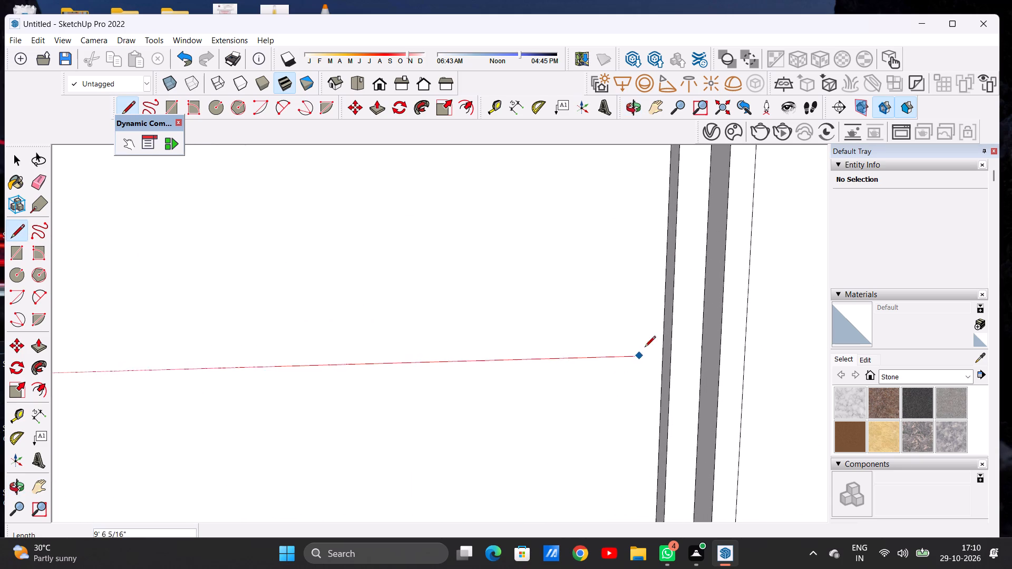
click(659, 356)
scroll(473, 346, down, 2)
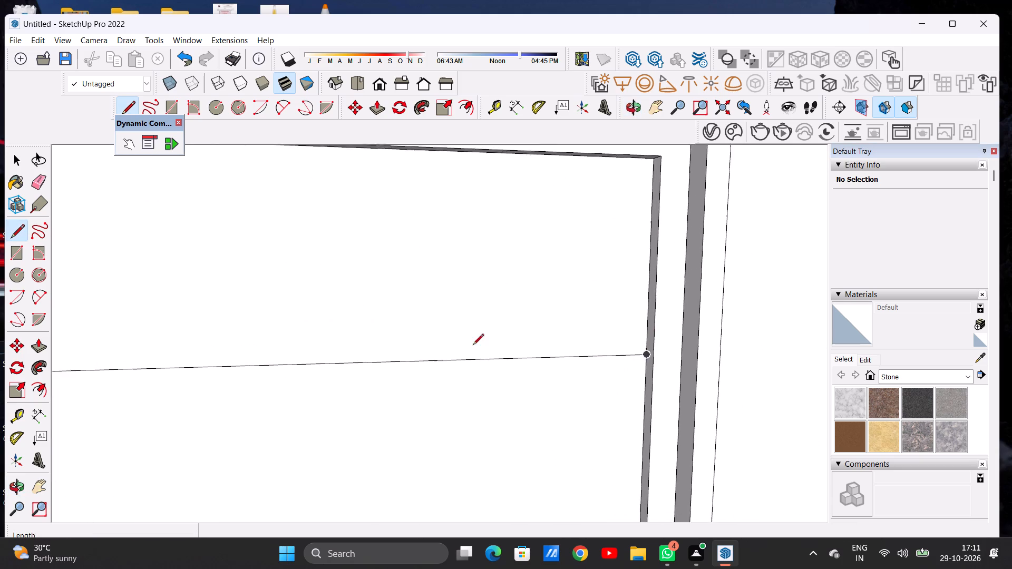
Draw a second horizontal line about 9' 10 11/16" long across the right bay's panel, level with the left bay's lower dividing line.
scroll(473, 346, down, 16)
middle_drag(409, 422, 377, 418)
scroll(373, 403, down, 1)
scroll(373, 403, up, 12)
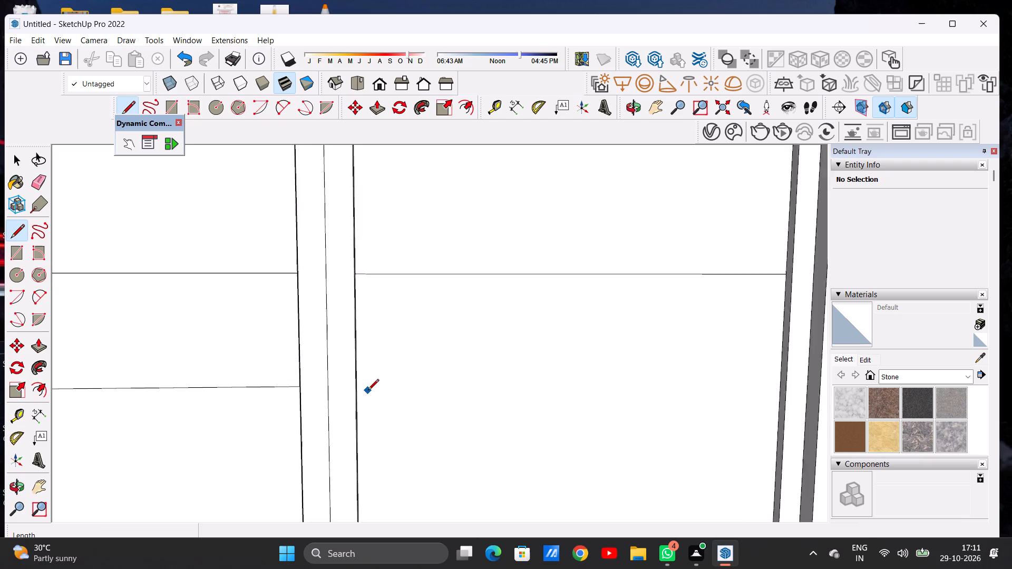
middle_drag(377, 391, 341, 394)
scroll(340, 383, up, 2)
scroll(340, 383, down, 1)
scroll(340, 383, up, 2)
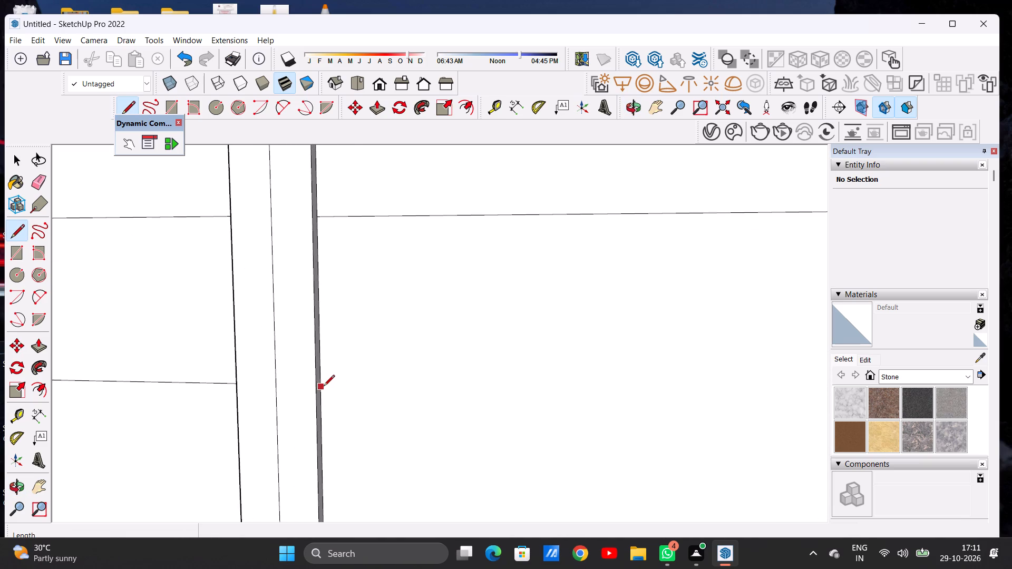
click(324, 387)
scroll(516, 392, down, 14)
middle_drag(594, 388, 675, 379)
scroll(608, 379, up, 8)
scroll(622, 381, down, 1)
scroll(622, 381, up, 3)
click(675, 373)
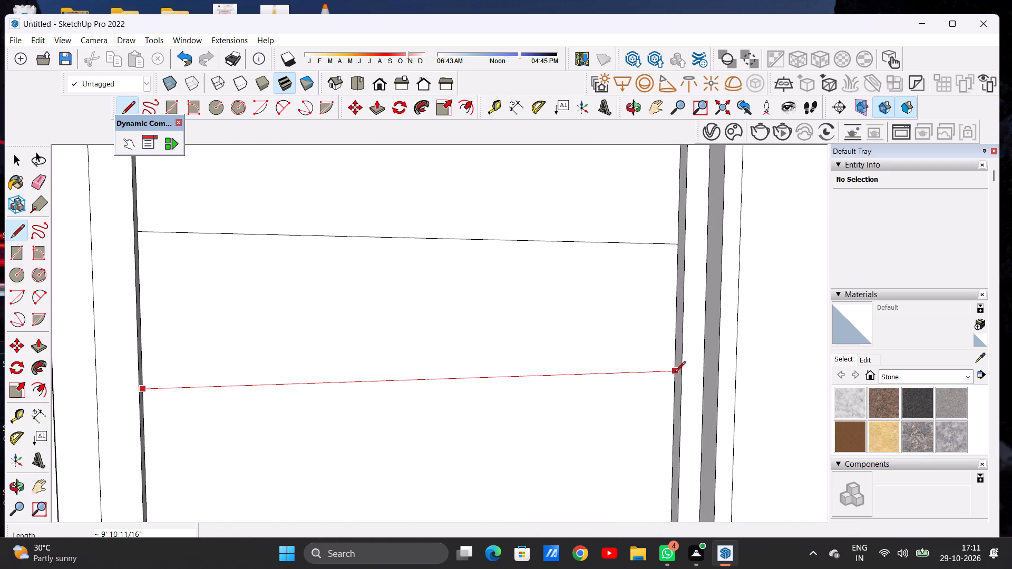
key(space)
Examine the horizontal divisions of both lower bay panels up close and from several angles.
scroll(592, 404, down, 20)
middle_drag(525, 420, 492, 410)
scroll(407, 422, down, 3)
scroll(406, 423, up, 1)
scroll(406, 423, down, 7)
scroll(442, 423, up, 6)
middle_drag(486, 415, 473, 408)
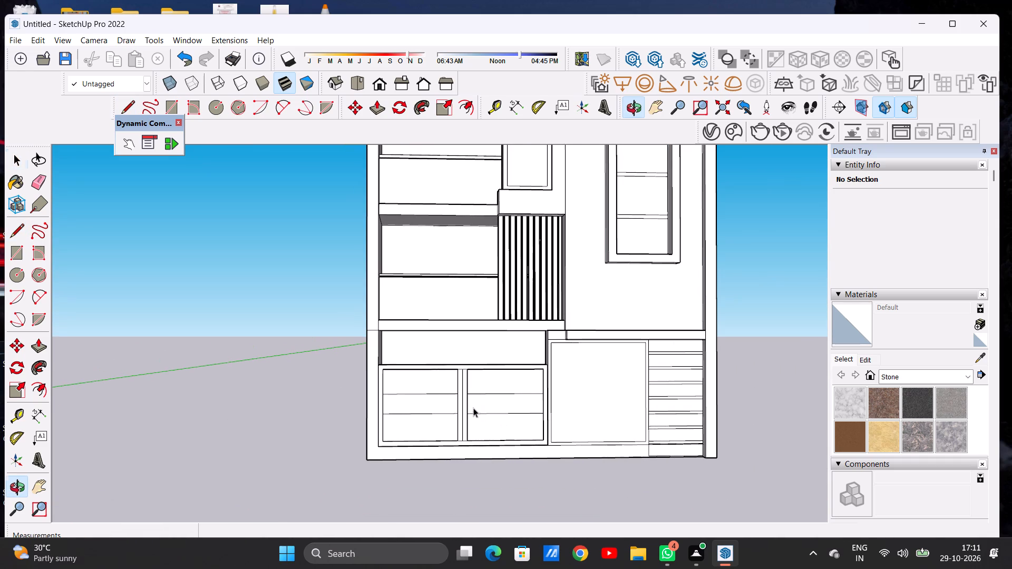
scroll(459, 412, down, 8)
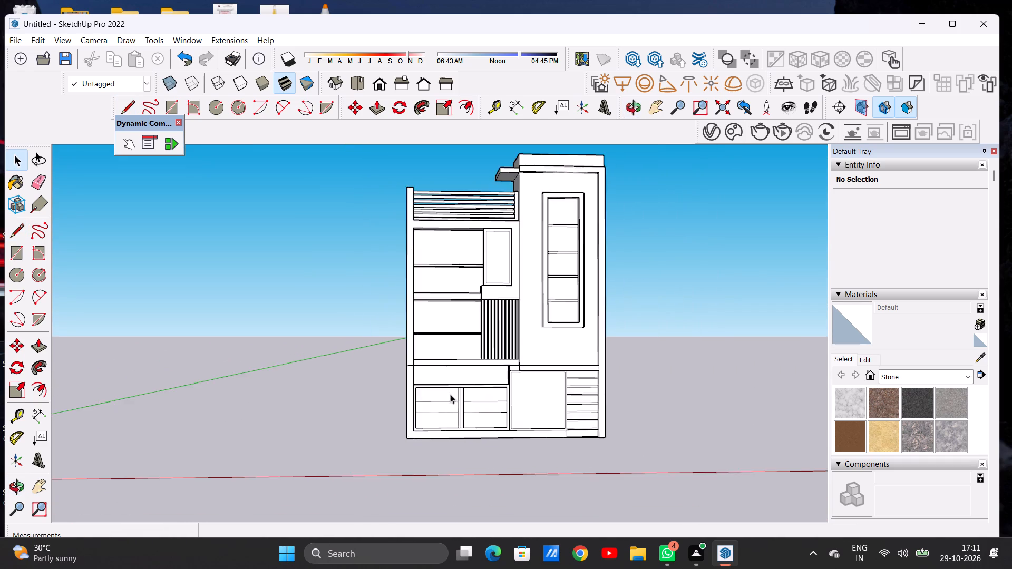
scroll(450, 394, down, 6)
scroll(460, 408, up, 11)
scroll(465, 390, down, 1)
scroll(465, 390, up, 10)
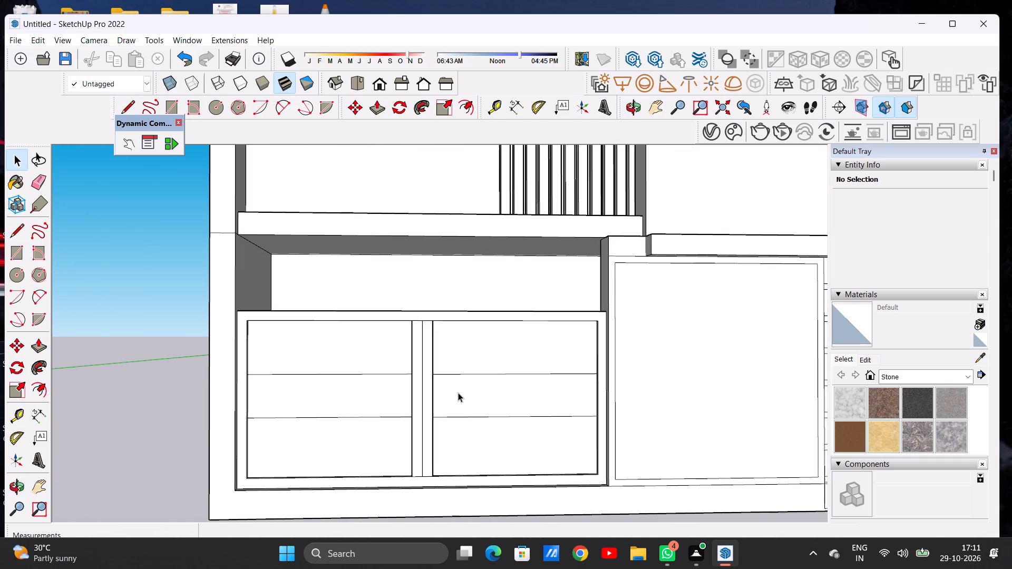
scroll(457, 396, down, 7)
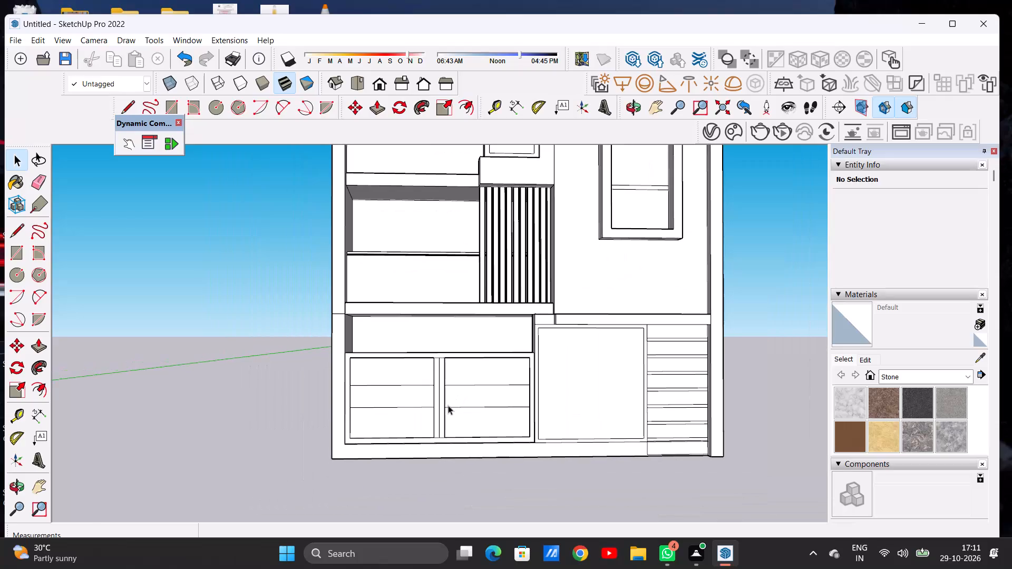
scroll(476, 406, down, 3)
scroll(475, 410, up, 1)
scroll(475, 410, down, 10)
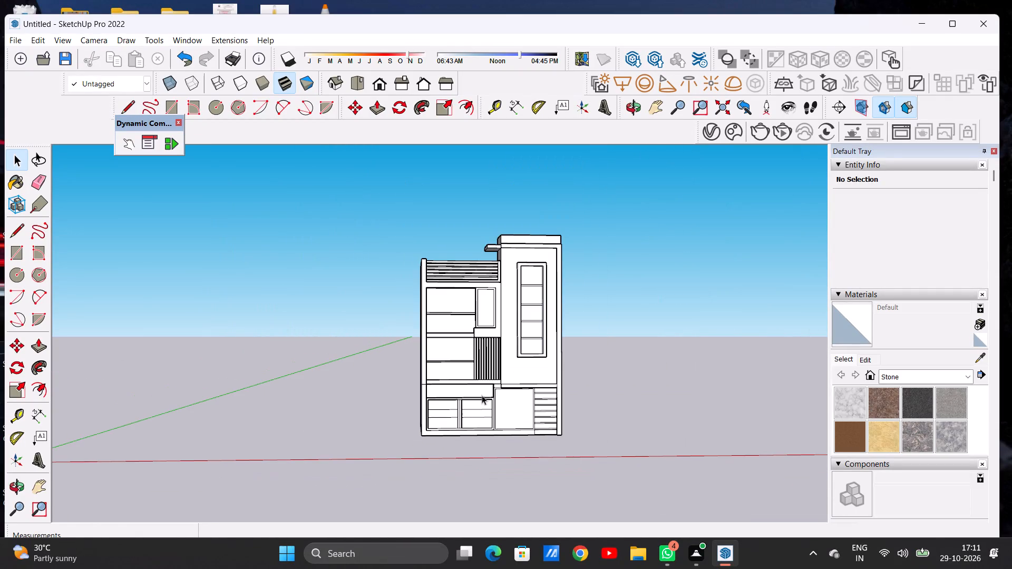
scroll(464, 409, up, 7)
scroll(464, 422, down, 1)
scroll(464, 422, up, 1)
scroll(464, 422, down, 1)
scroll(464, 422, up, 4)
middle_drag(534, 416, 474, 415)
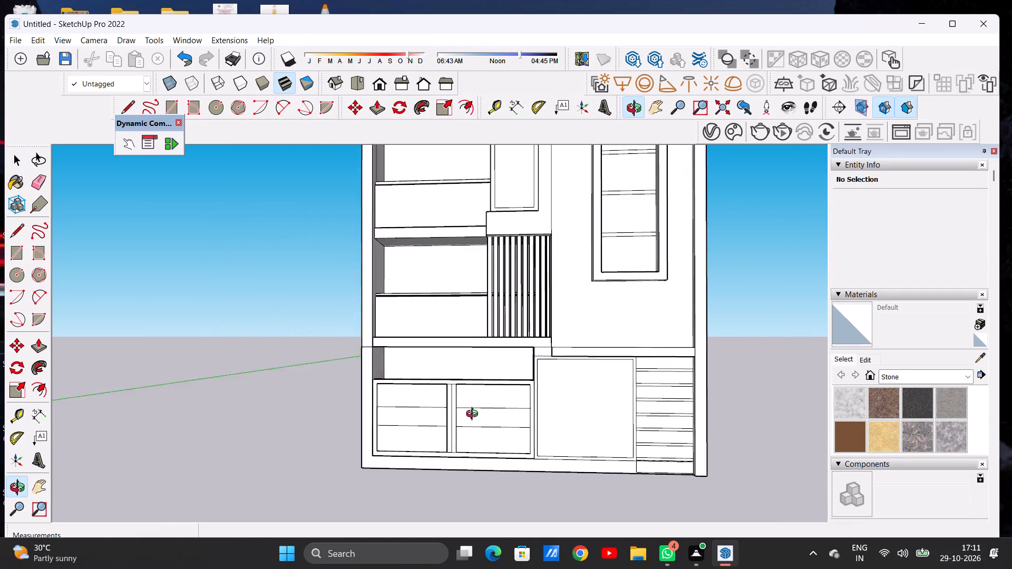
middle_drag(474, 415, 424, 451)
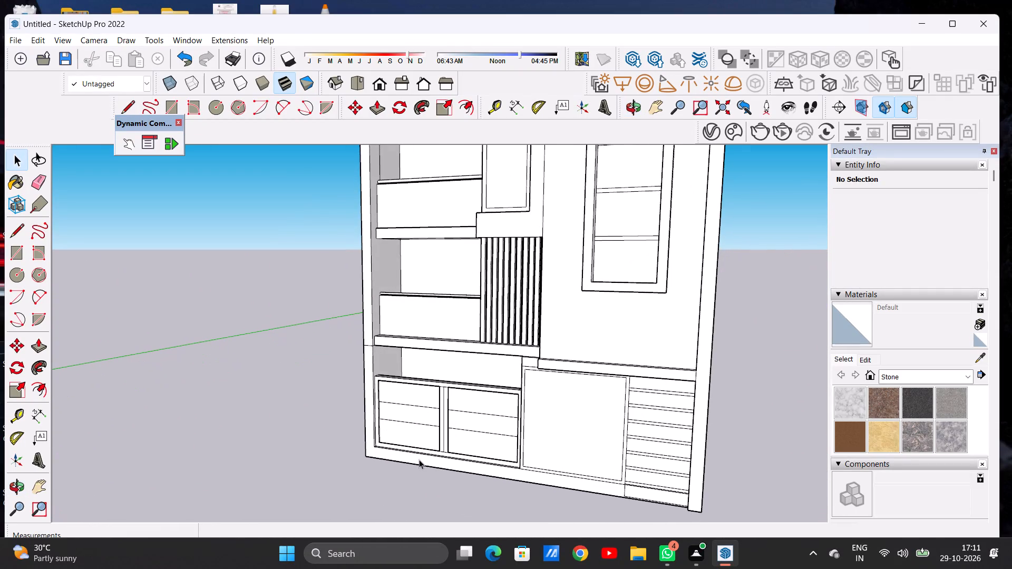
scroll(437, 397, up, 6)
middle_drag(424, 427, 503, 431)
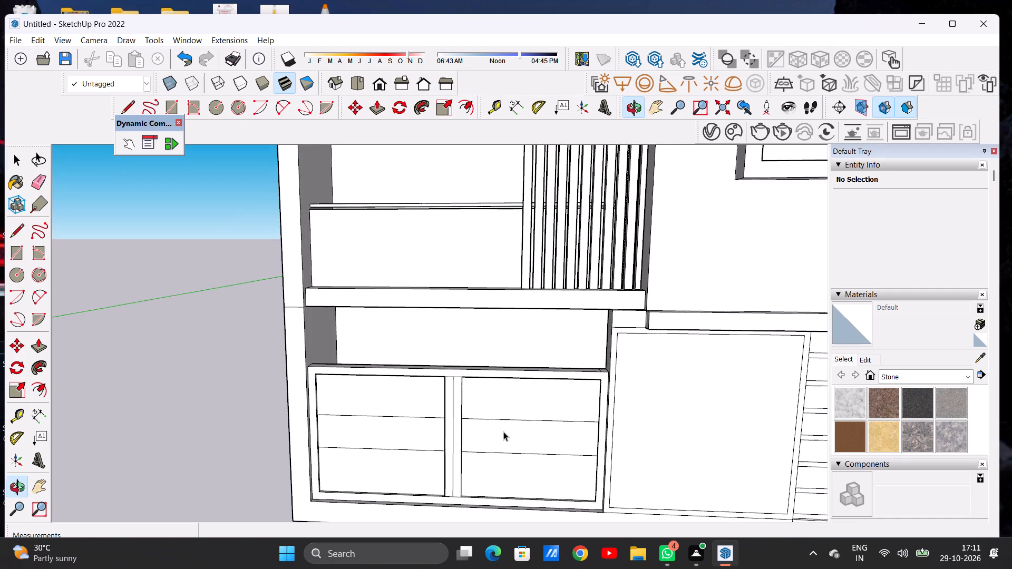
scroll(496, 418, down, 7)
middle_drag(471, 418, 500, 425)
scroll(452, 433, up, 9)
scroll(463, 427, down, 1)
scroll(463, 427, up, 4)
middle_drag(461, 430, 357, 430)
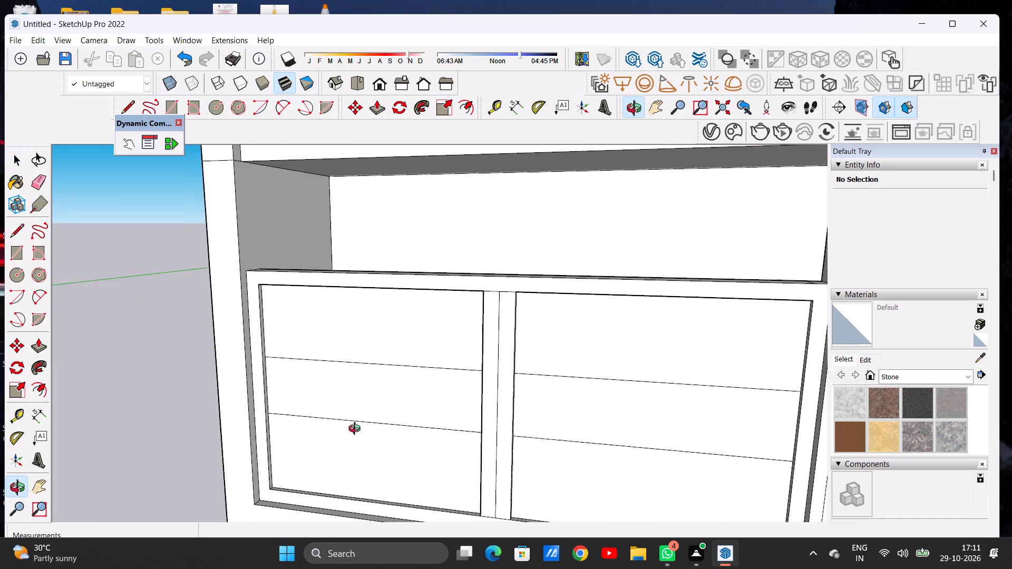
middle_drag(357, 430, 503, 425)
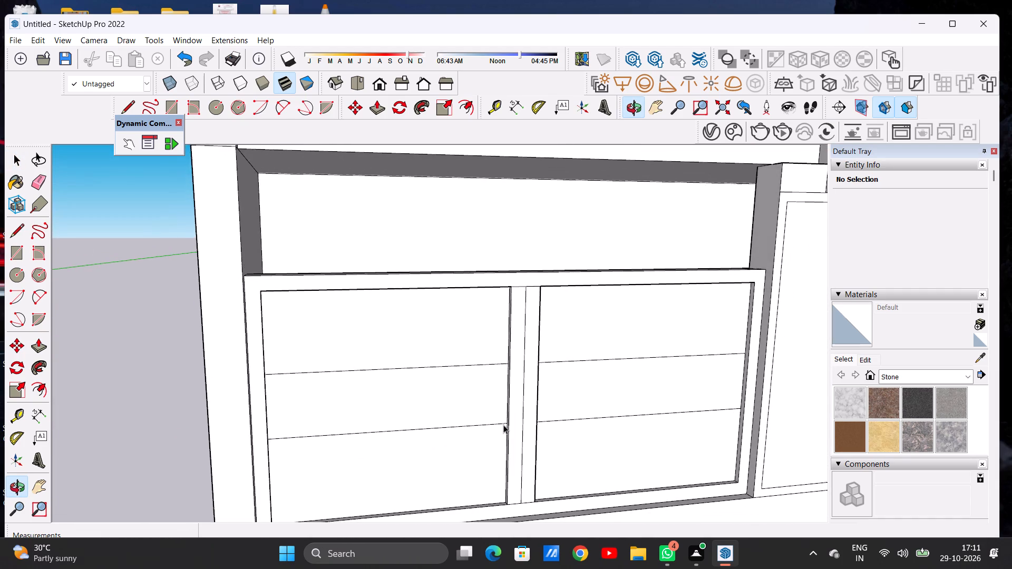
scroll(412, 421, down, 7)
middle_drag(403, 443, 121, 463)
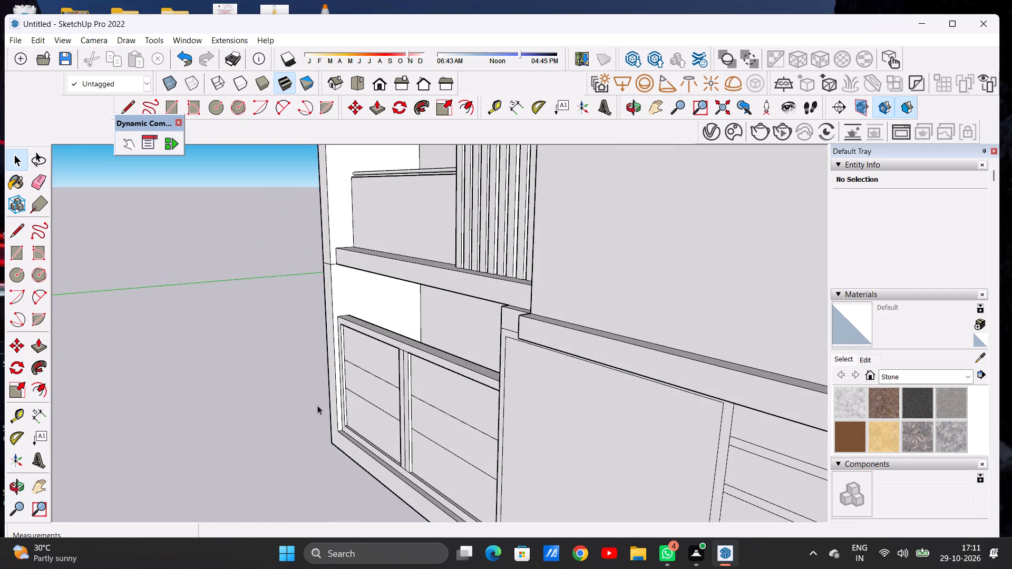
scroll(326, 399, up, 13)
scroll(414, 381, down, 14)
scroll(394, 374, up, 1)
scroll(394, 374, down, 11)
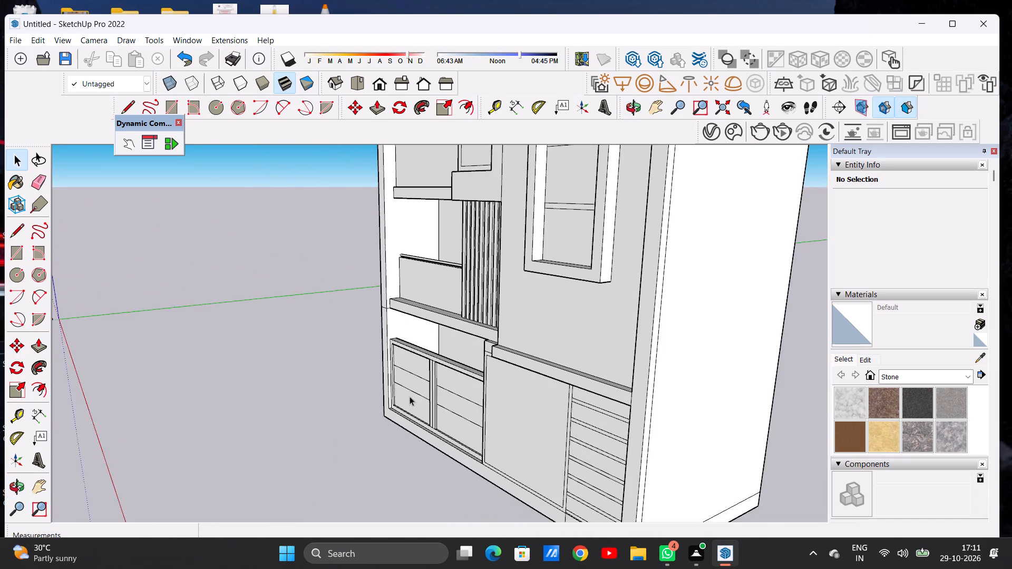
middle_drag(410, 397, 656, 368)
scroll(717, 385, down, 8)
scroll(533, 408, up, 8)
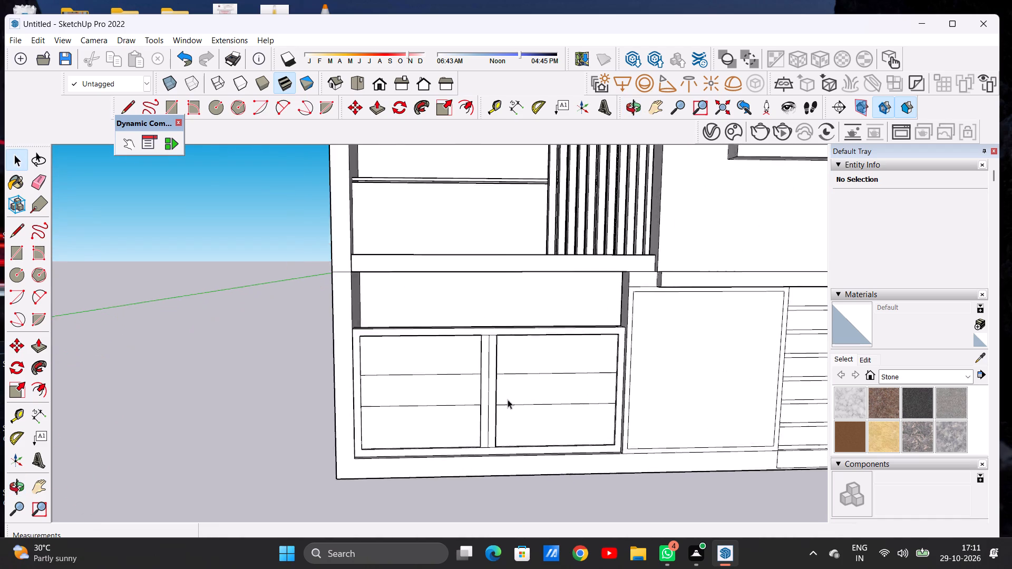
scroll(508, 399, up, 1)
middle_drag(495, 393, 427, 399)
scroll(427, 399, up, 4)
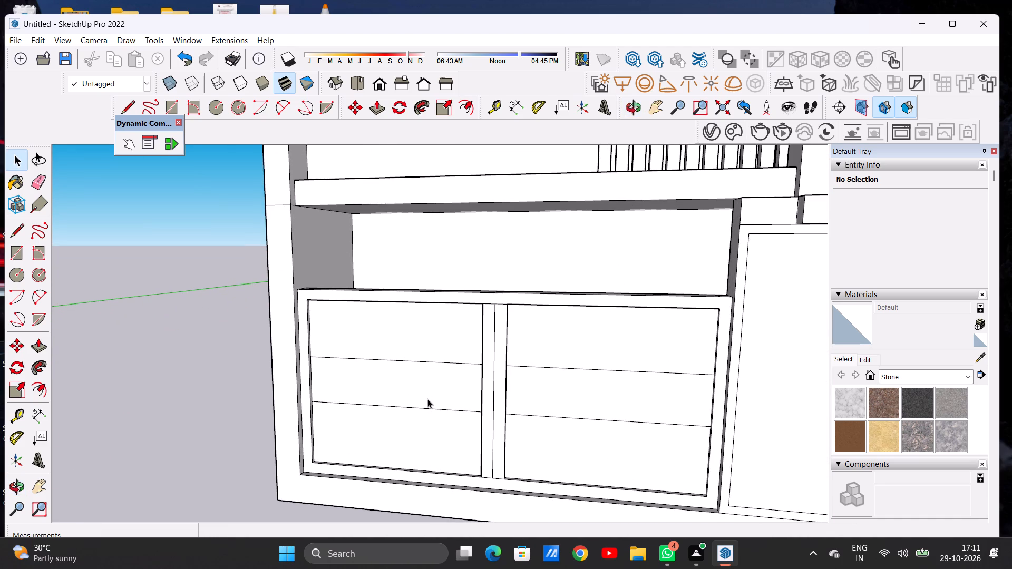
scroll(500, 396, down, 5)
scroll(499, 395, up, 1)
scroll(499, 393, down, 8)
middle_drag(480, 408, 543, 388)
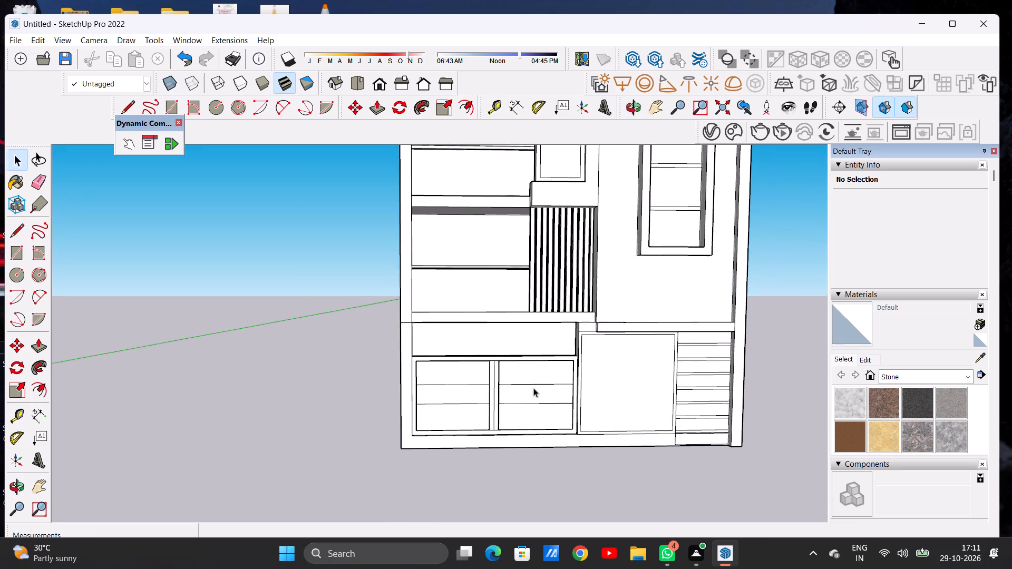
scroll(497, 385, up, 14)
middle_drag(526, 390, 390, 393)
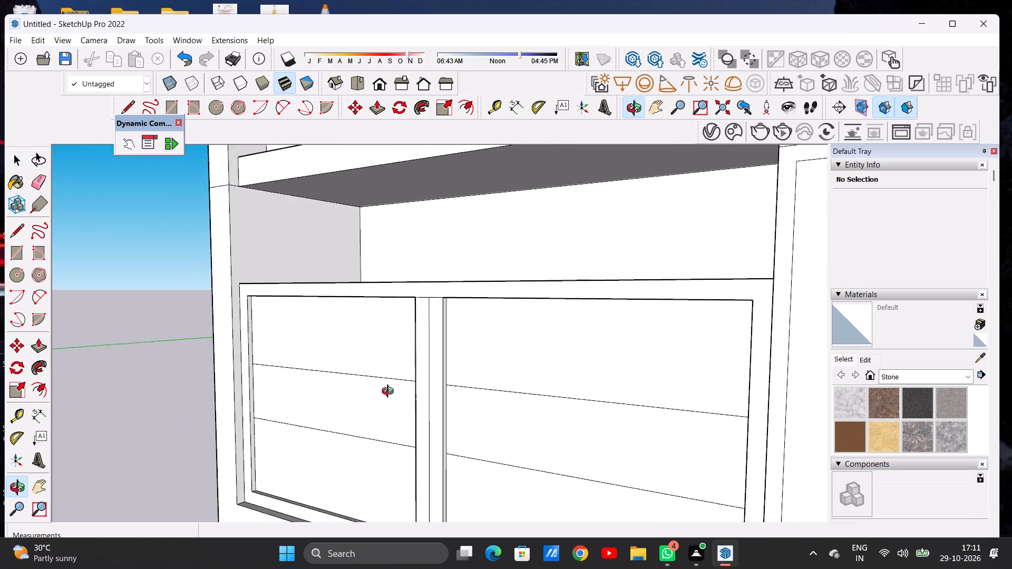
middle_drag(390, 393, 501, 376)
scroll(501, 376, up, 1)
scroll(395, 399, down, 14)
middle_drag(404, 410, 410, 422)
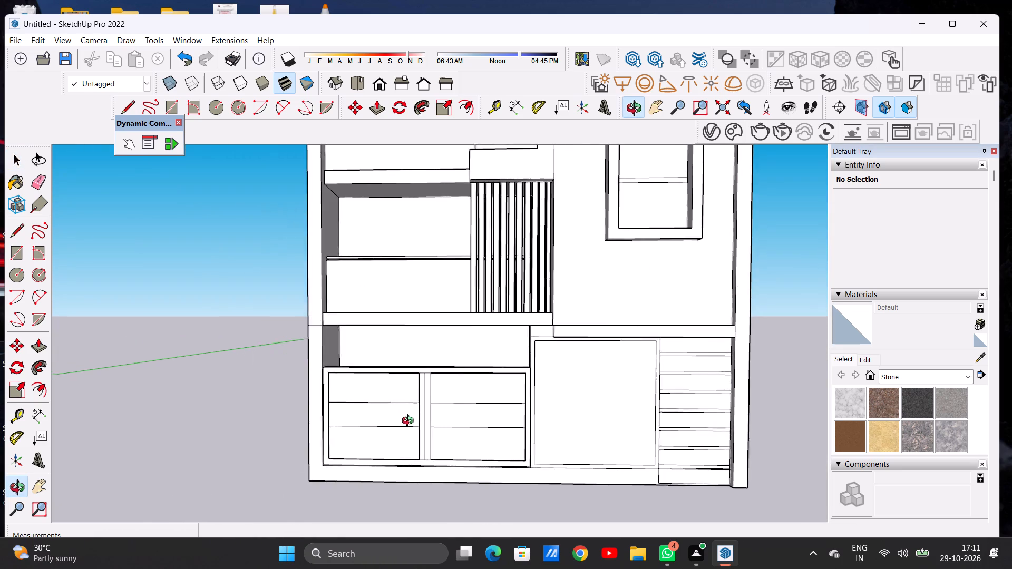
middle_drag(410, 422, 415, 427)
Examine the whole cabinet front, from the top railing and slatted panel down to the divided lower bays.
scroll(410, 443, down, 12)
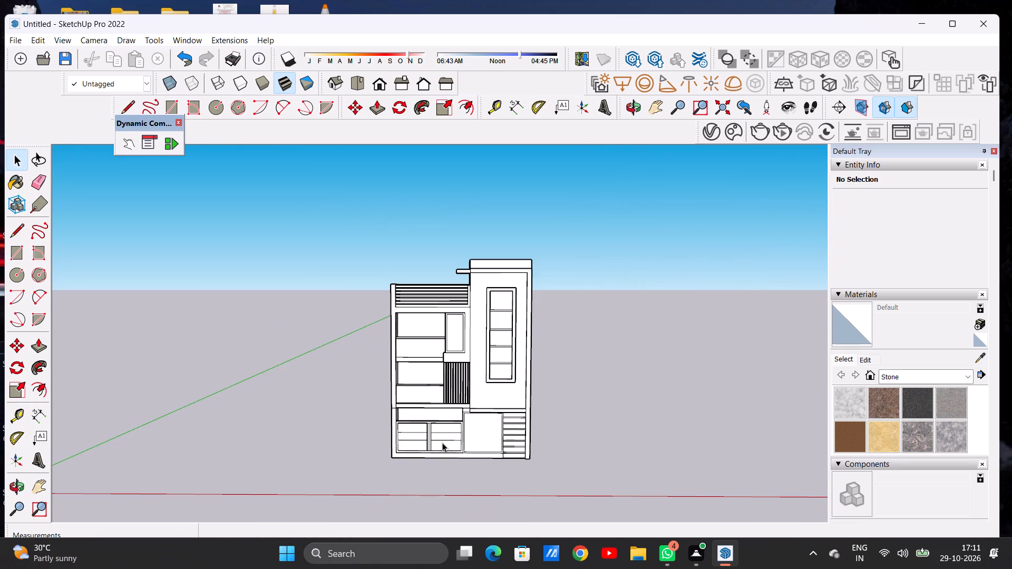
scroll(475, 440, up, 12)
scroll(502, 404, down, 1)
scroll(502, 404, up, 1)
scroll(502, 404, down, 1)
scroll(502, 404, up, 4)
middle_drag(530, 406, 291, 393)
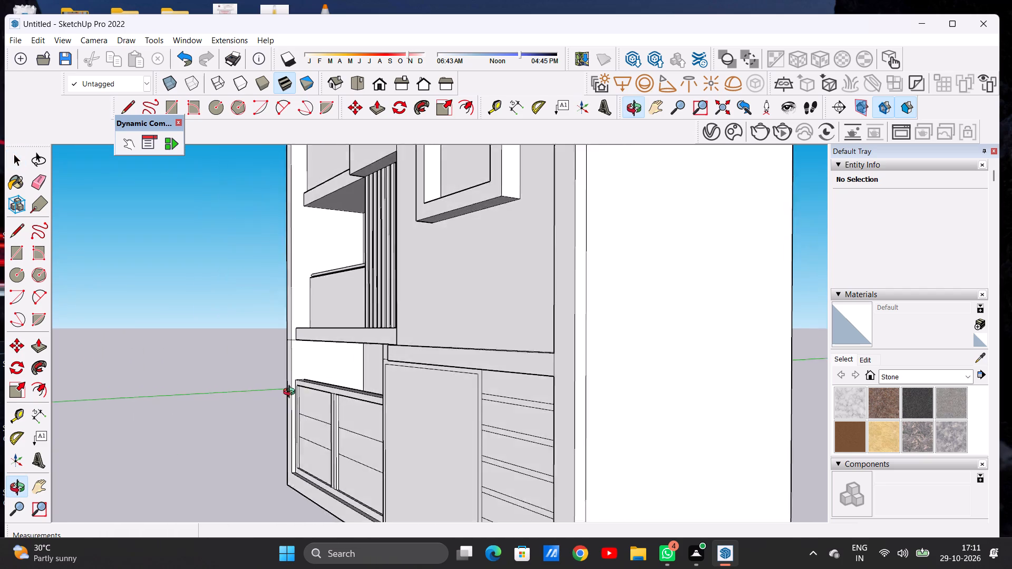
middle_drag(291, 393, 522, 371)
scroll(539, 391, down, 4)
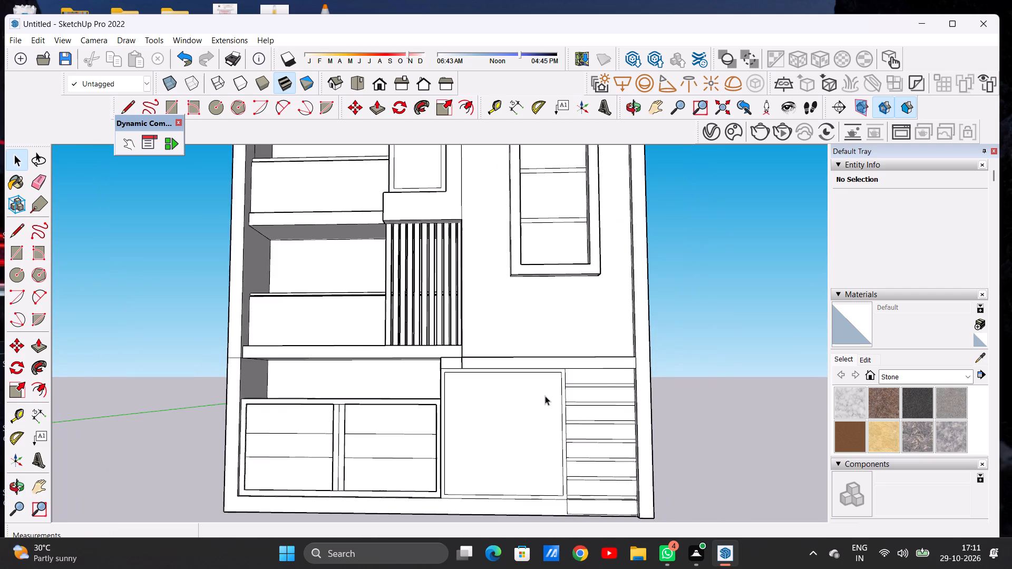
scroll(545, 396, down, 20)
scroll(507, 410, up, 10)
scroll(468, 424, down, 1)
scroll(468, 425, up, 1)
scroll(468, 425, down, 1)
scroll(468, 425, up, 2)
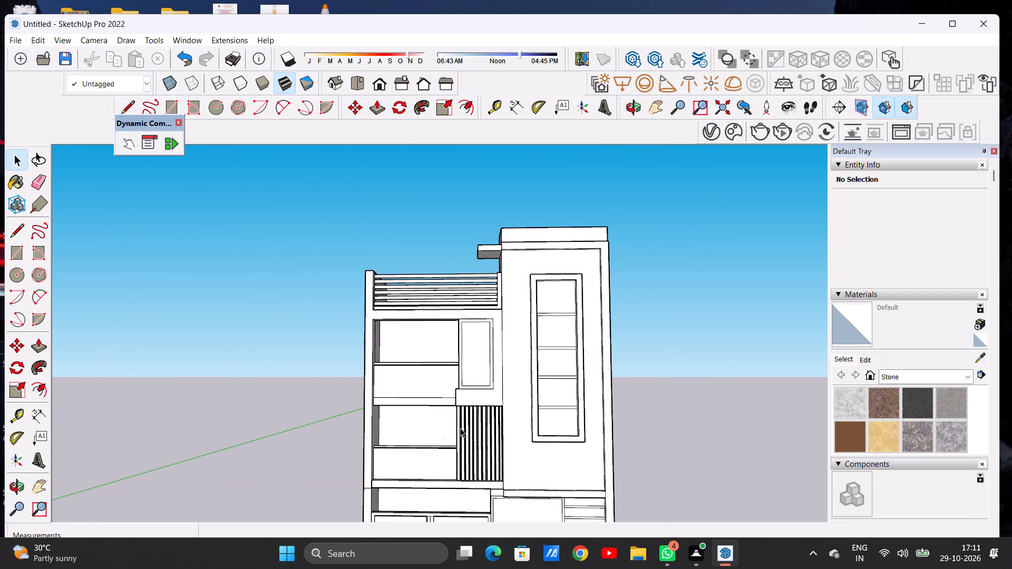
scroll(460, 428, up, 3)
middle_drag(536, 430, 502, 416)
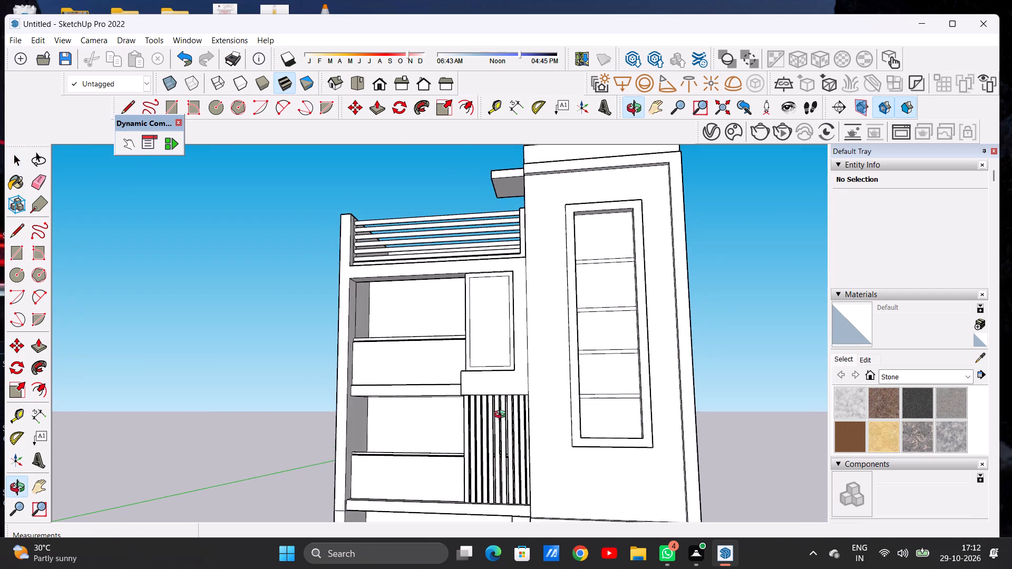
middle_drag(502, 416, 511, 414)
middle_click(516, 413)
middle_click(517, 411)
scroll(535, 407, down, 11)
scroll(498, 460, up, 1)
scroll(498, 462, down, 1)
scroll(498, 463, up, 7)
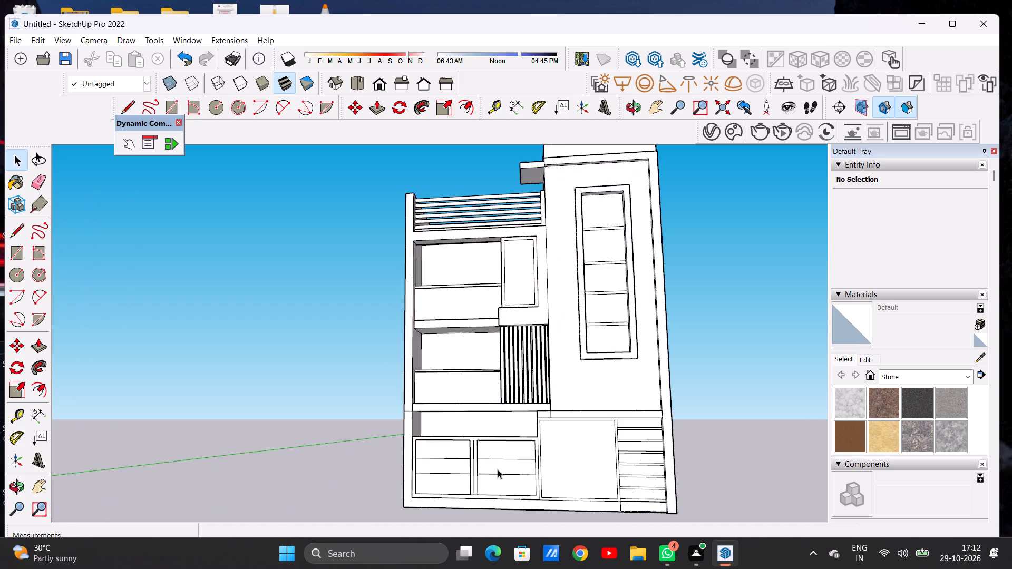
scroll(498, 469, up, 3)
scroll(497, 469, down, 1)
scroll(497, 469, up, 11)
middle_drag(478, 434, 483, 444)
scroll(483, 444, up, 1)
scroll(537, 413, down, 19)
scroll(504, 416, up, 1)
scroll(504, 417, down, 1)
middle_drag(520, 416, 537, 448)
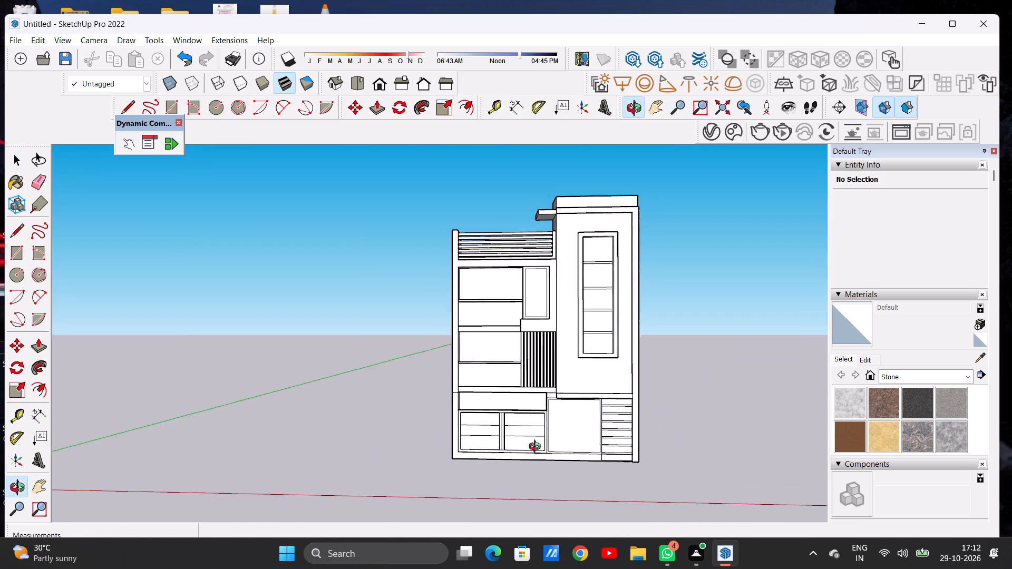
middle_drag(537, 448, 542, 473)
scroll(573, 407, up, 4)
scroll(573, 406, down, 2)
scroll(573, 406, up, 1)
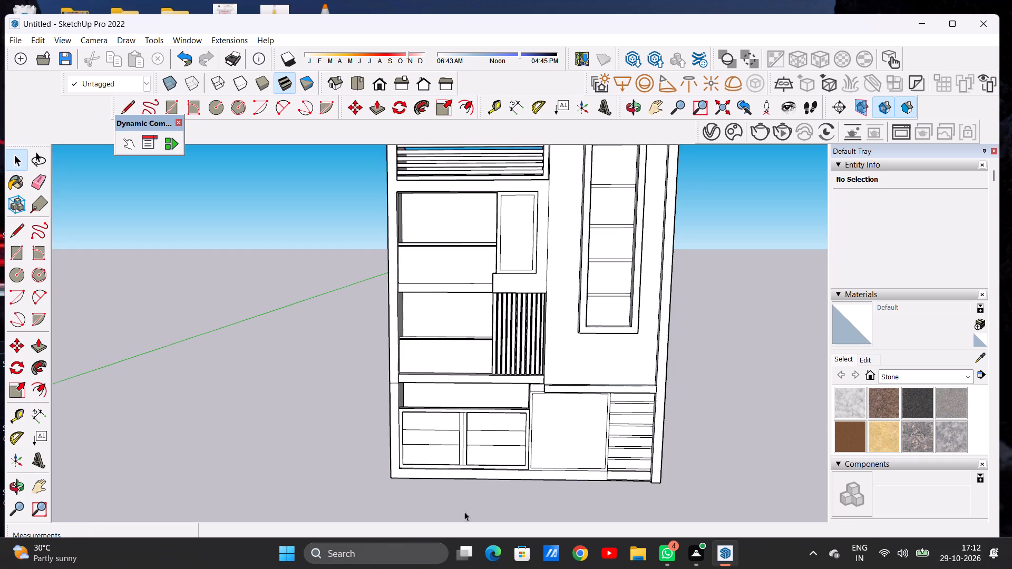
Examine the lower compartment's two divided bays and the open recess above them, close up and from a distance.
scroll(494, 458, down, 8)
scroll(490, 447, up, 6)
scroll(490, 447, down, 1)
scroll(465, 453, up, 16)
middle_drag(462, 453, 439, 421)
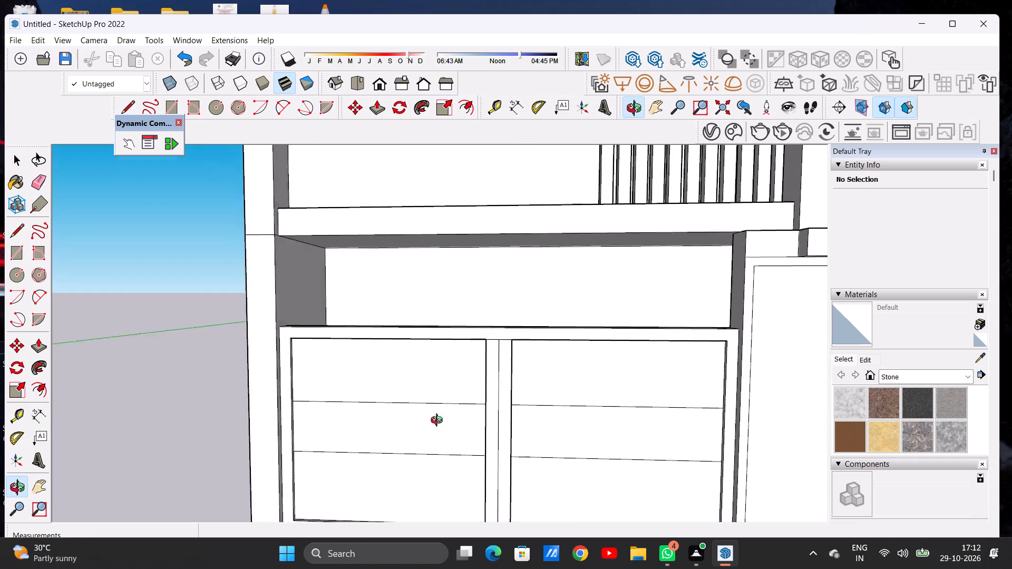
middle_drag(439, 421, 447, 399)
scroll(416, 424, down, 4)
scroll(416, 424, up, 1)
scroll(416, 424, down, 3)
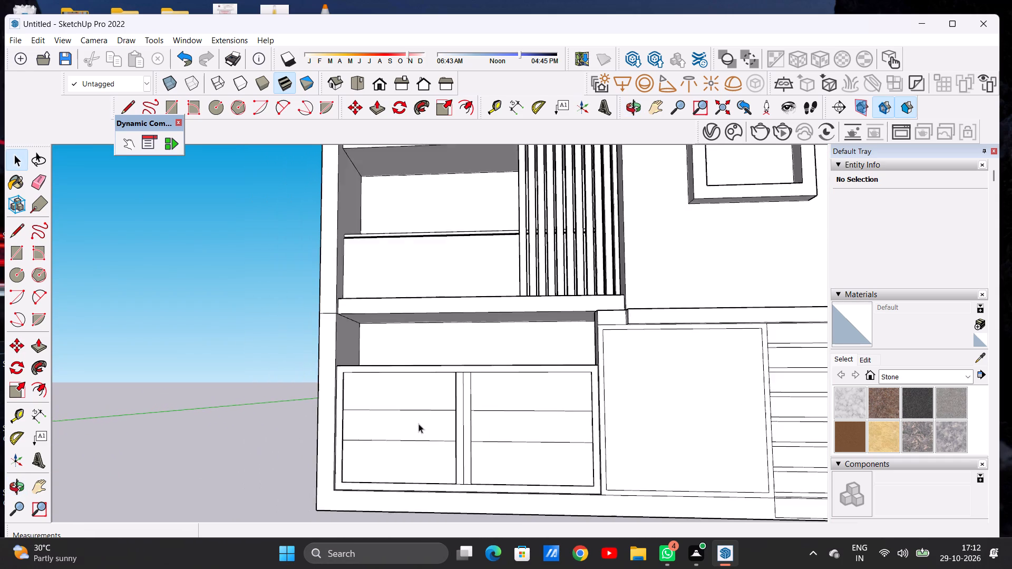
scroll(419, 424, down, 14)
scroll(445, 437, up, 2)
scroll(445, 437, down, 7)
scroll(503, 345, up, 5)
Examine the middle and upper recessed compartments, their shelf bands and the adjoining vertical slatted panel from several angles.
scroll(362, 374, up, 6)
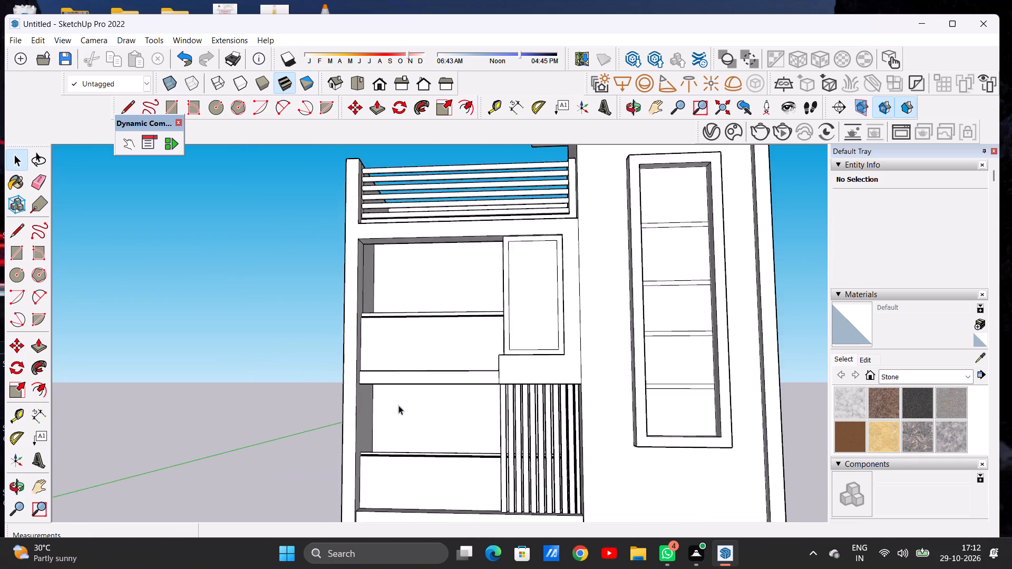
scroll(398, 405, up, 10)
middle_drag(430, 417, 456, 406)
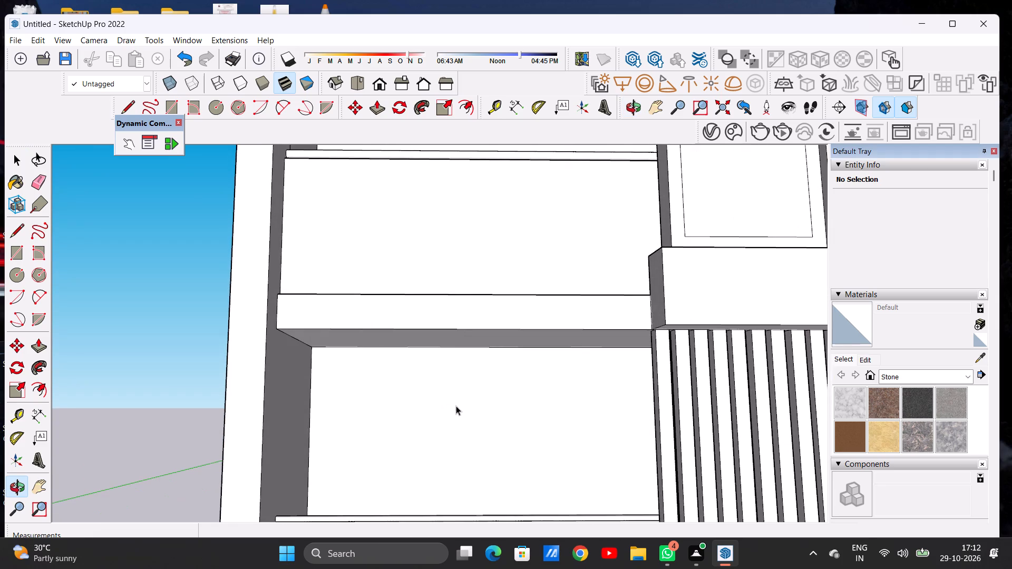
scroll(454, 394, down, 1)
scroll(454, 394, up, 1)
scroll(454, 394, down, 19)
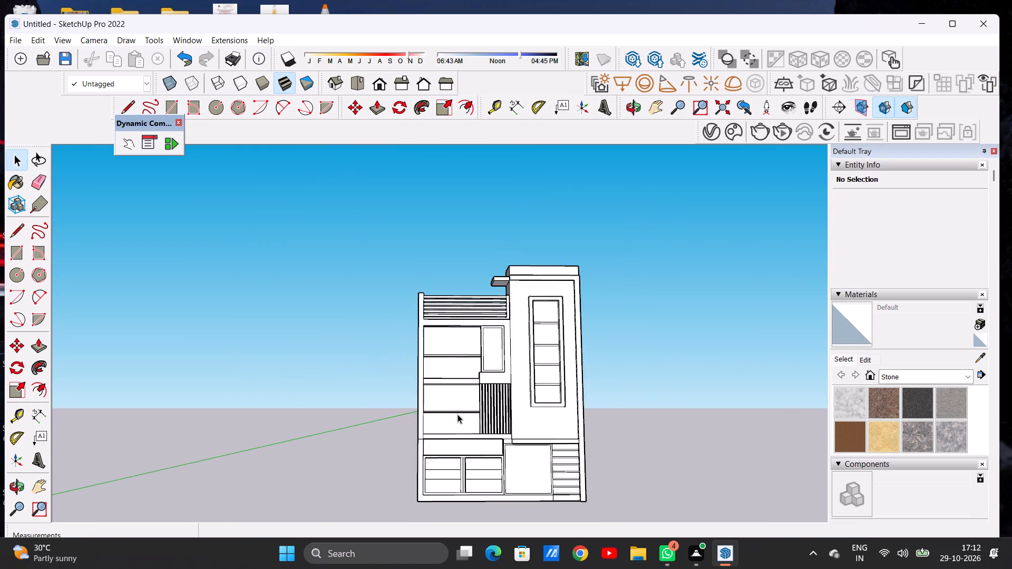
scroll(456, 417, up, 1)
scroll(456, 417, down, 1)
scroll(456, 417, up, 3)
middle_drag(463, 425, 459, 432)
scroll(459, 432, up, 13)
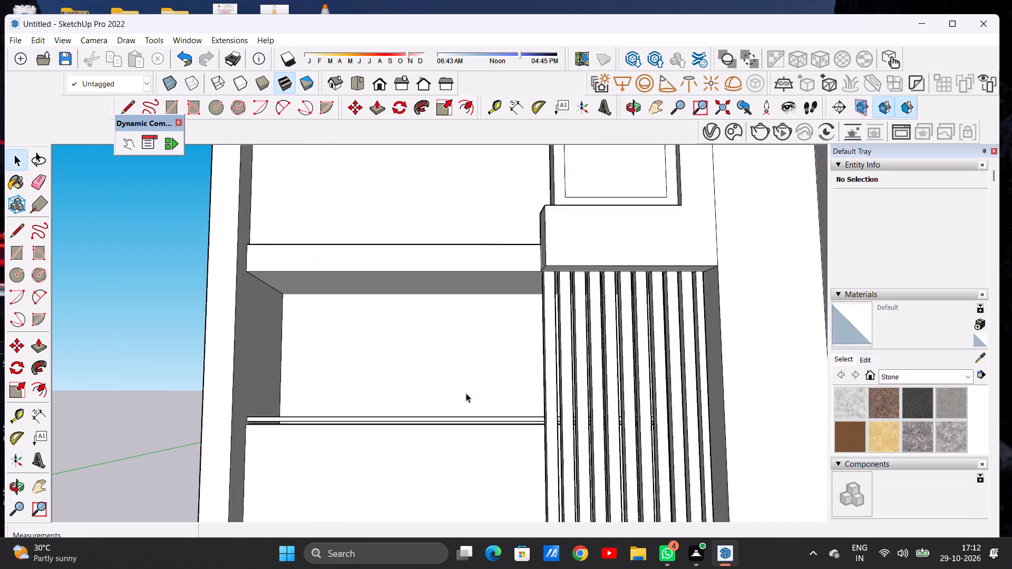
scroll(466, 393, up, 2)
middle_drag(455, 377, 457, 405)
scroll(477, 391, down, 12)
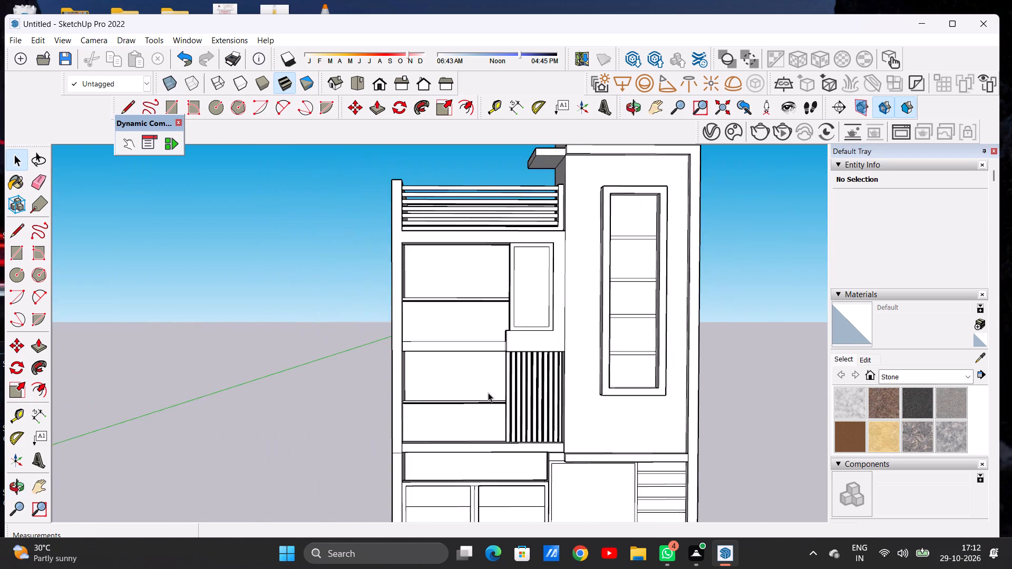
scroll(488, 393, down, 9)
middle_drag(494, 395, 520, 459)
scroll(491, 377, up, 4)
scroll(492, 377, down, 1)
scroll(492, 377, up, 11)
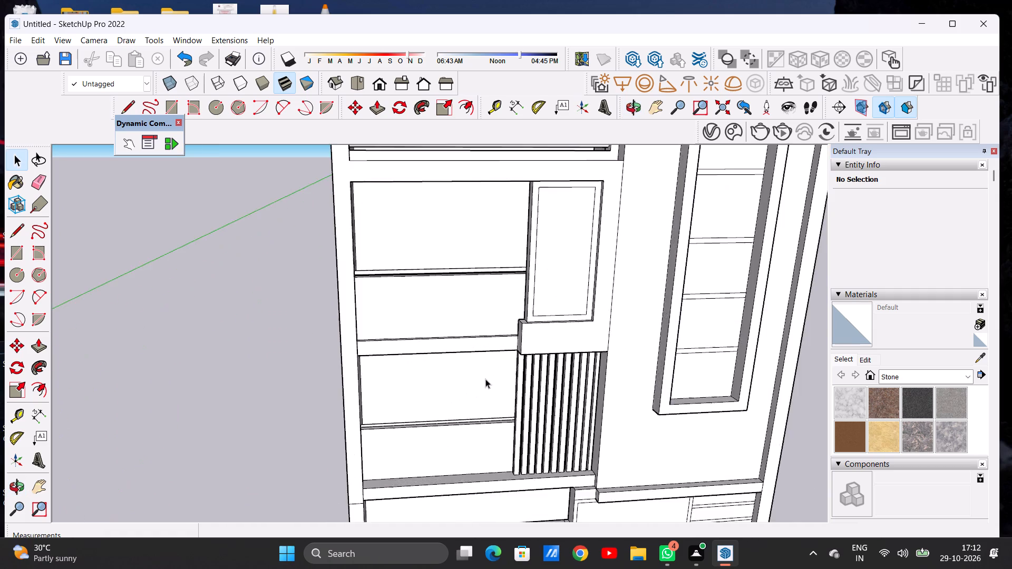
scroll(485, 379, up, 6)
middle_drag(459, 391, 558, 370)
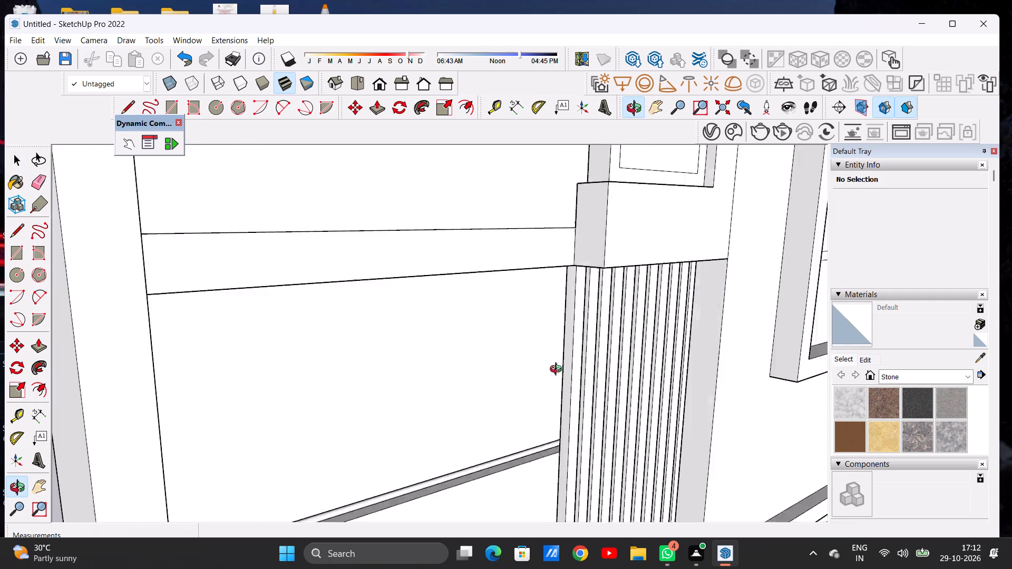
middle_drag(558, 370, 464, 375)
scroll(443, 387, down, 20)
scroll(443, 387, down, 6)
scroll(404, 403, up, 6)
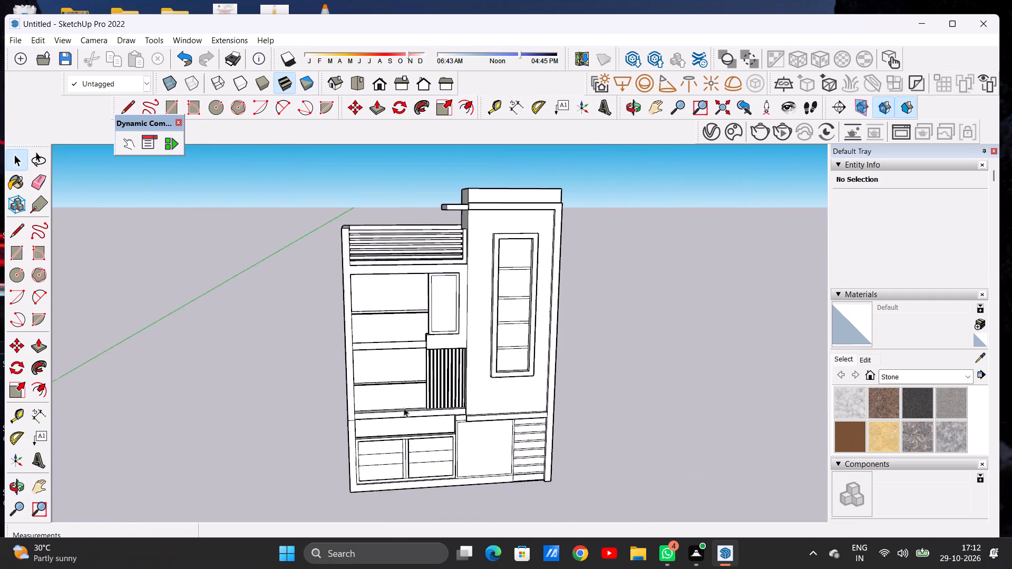
Examine the middle compartment's horizontal rail and ledge, including where the rail meets the vertical slats.
scroll(404, 408, up, 1)
scroll(404, 408, down, 1)
scroll(404, 408, up, 3)
middle_drag(397, 402, 374, 420)
scroll(377, 416, up, 14)
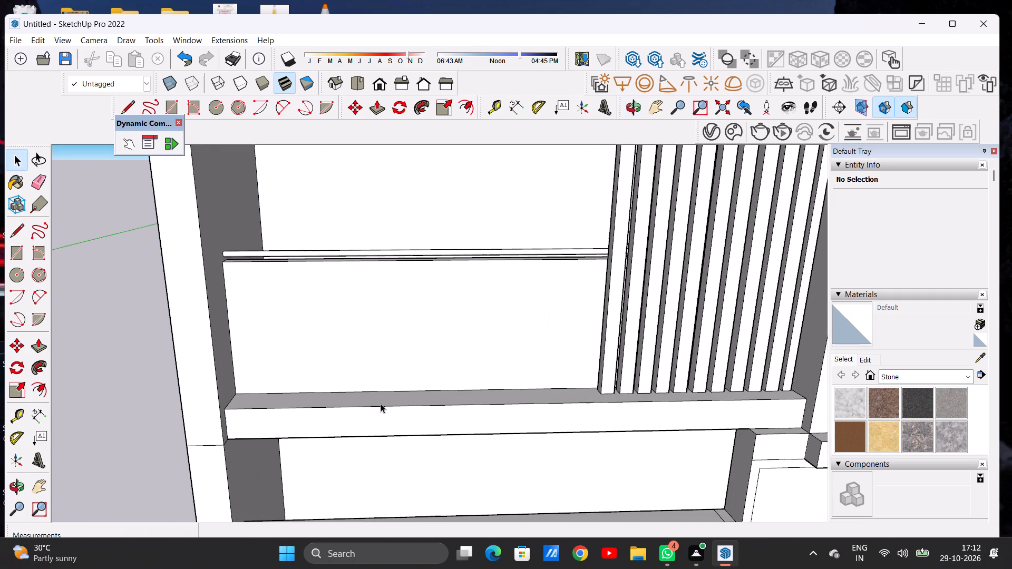
middle_drag(388, 366, 329, 436)
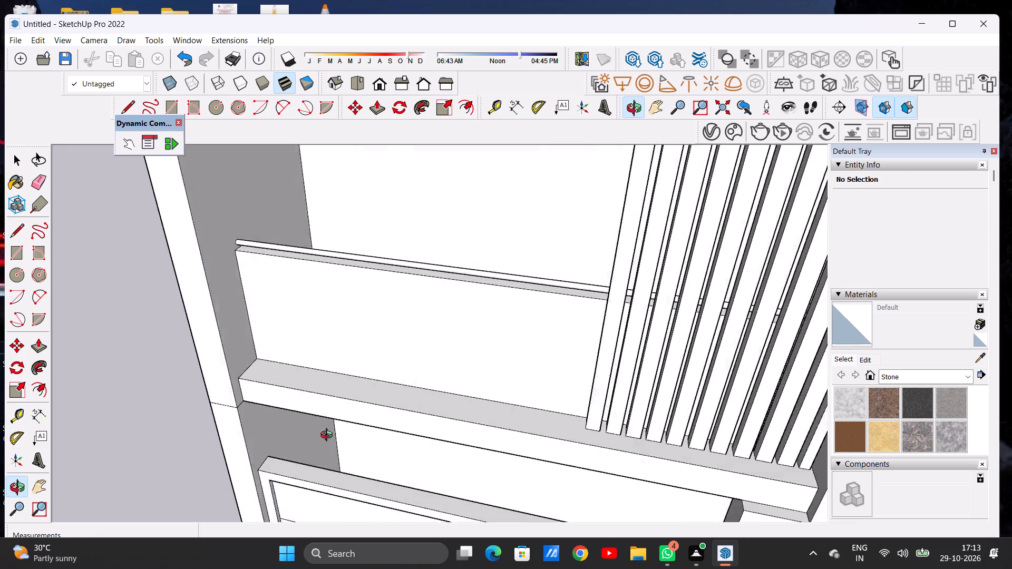
middle_drag(329, 436, 376, 362)
scroll(376, 367, down, 20)
scroll(376, 367, down, 1)
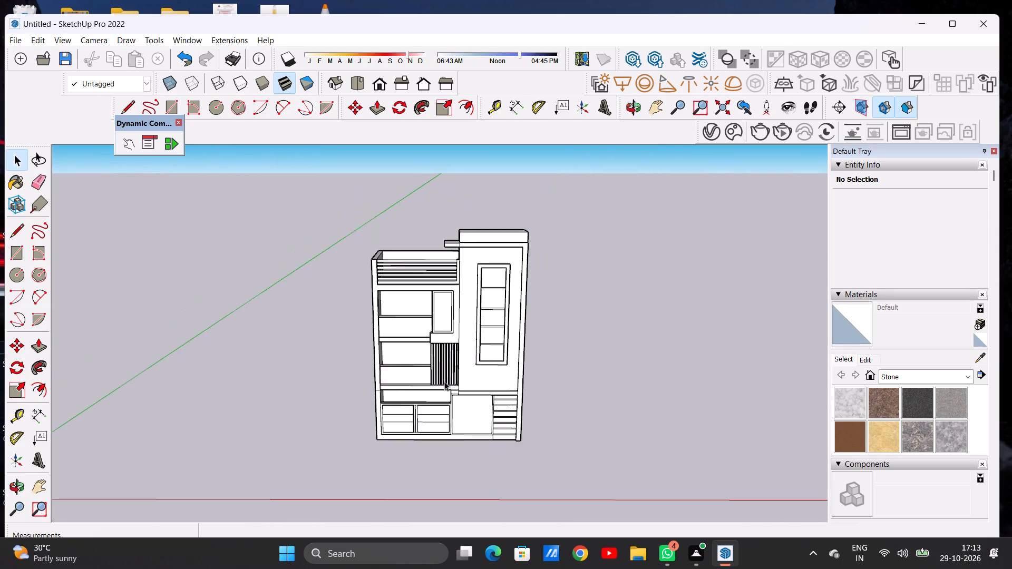
scroll(436, 362, up, 6)
scroll(434, 360, down, 1)
scroll(434, 360, up, 20)
scroll(434, 360, up, 1)
middle_drag(407, 394, 408, 368)
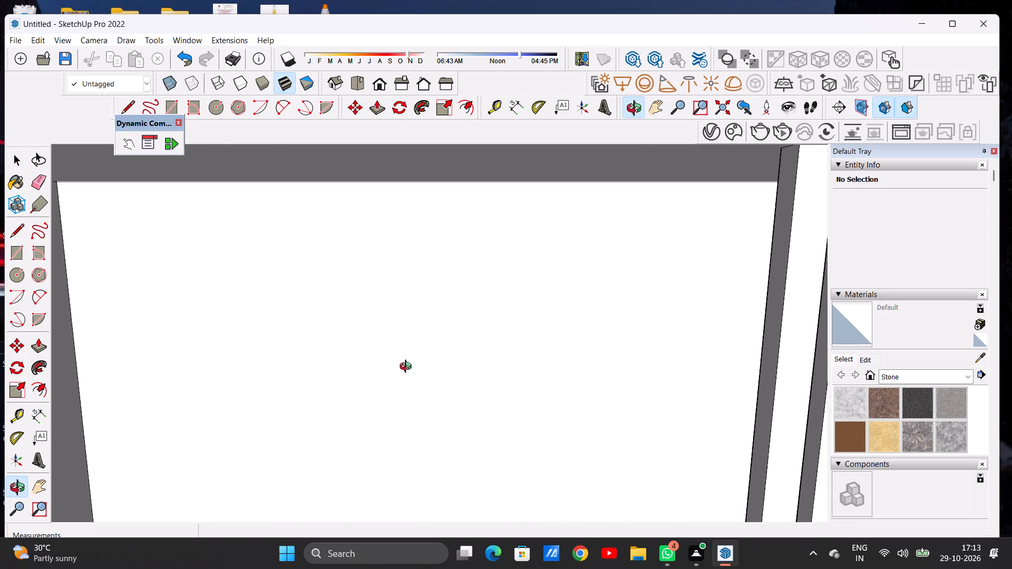
middle_drag(408, 368, 407, 387)
scroll(430, 381, down, 18)
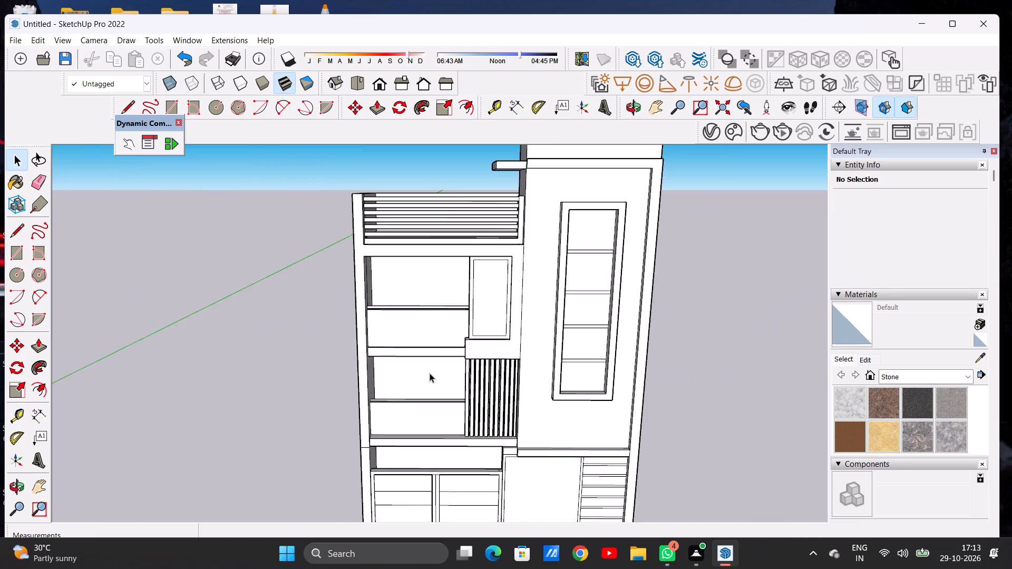
scroll(430, 373, down, 6)
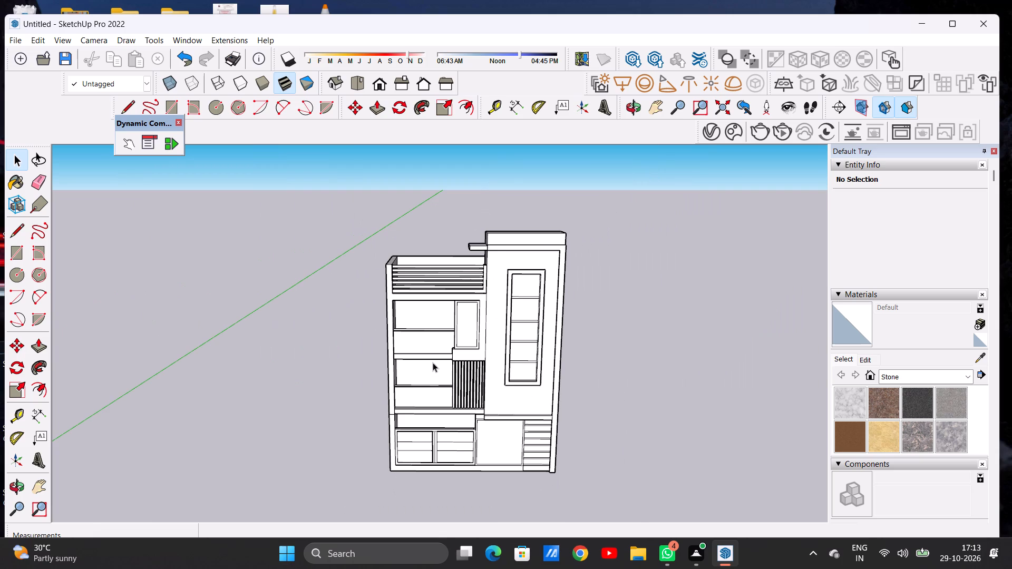
scroll(433, 362, up, 2)
scroll(443, 398, down, 1)
scroll(443, 398, up, 20)
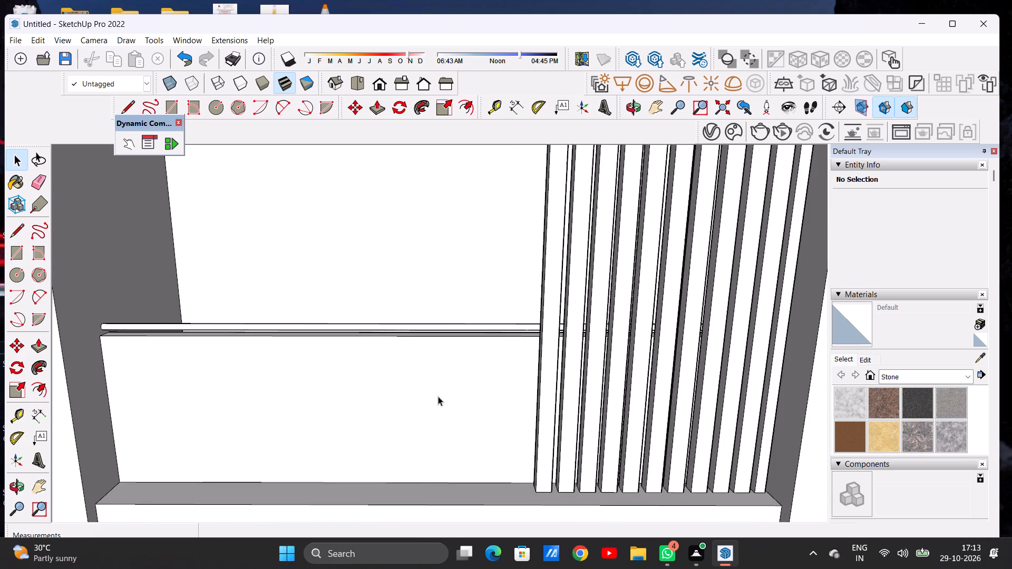
middle_drag(438, 394, 631, 405)
scroll(513, 318, up, 6)
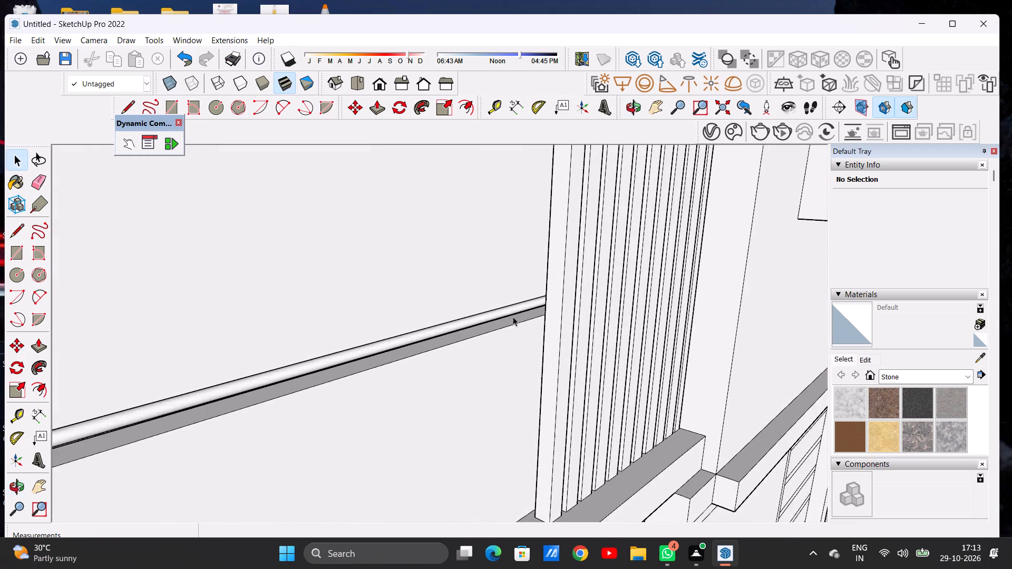
middle_drag(507, 310, 560, 344)
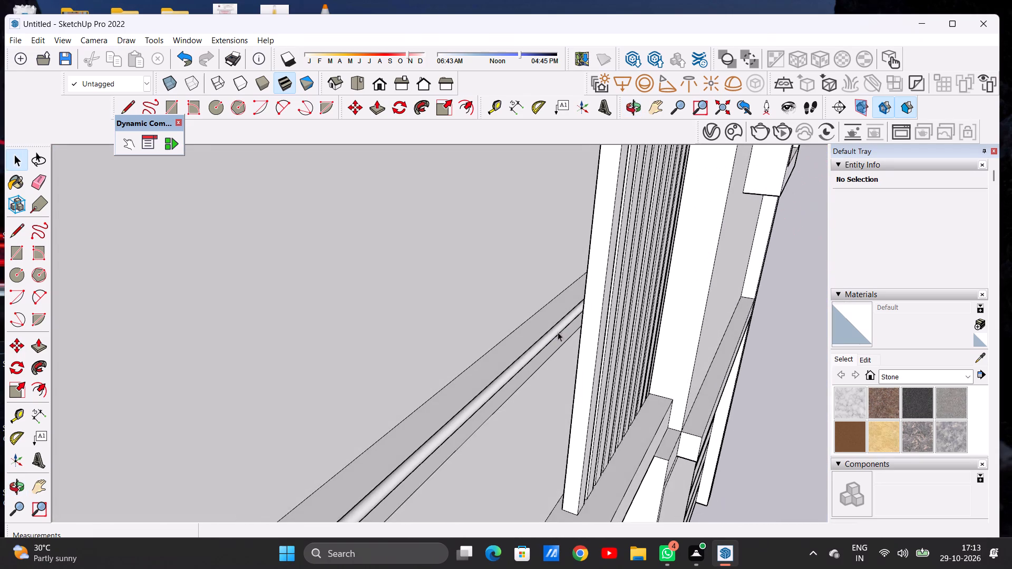
scroll(559, 325, up, 5)
middle_drag(560, 320, 587, 318)
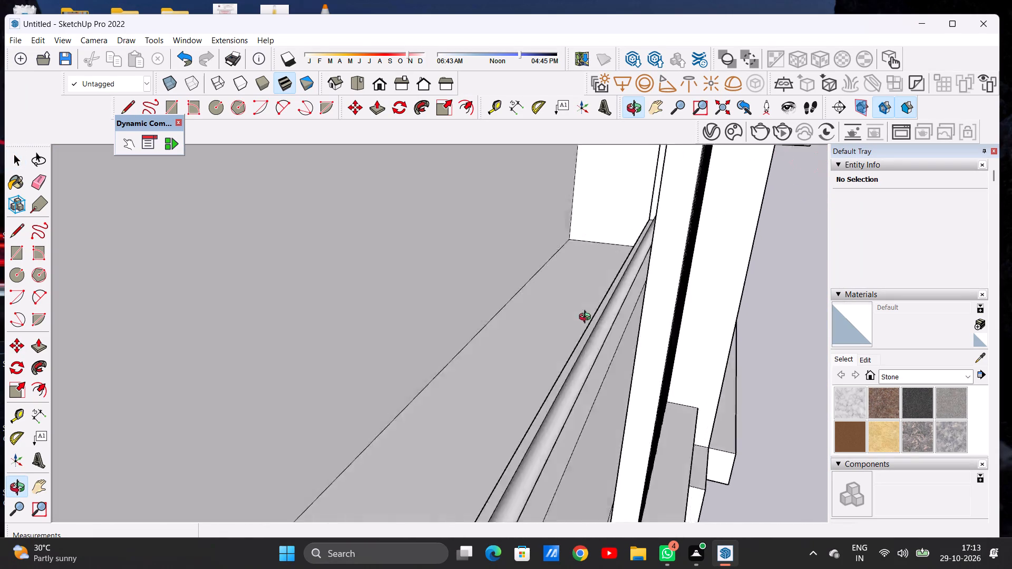
middle_drag(587, 318, 485, 297)
scroll(569, 353, down, 20)
scroll(569, 353, down, 3)
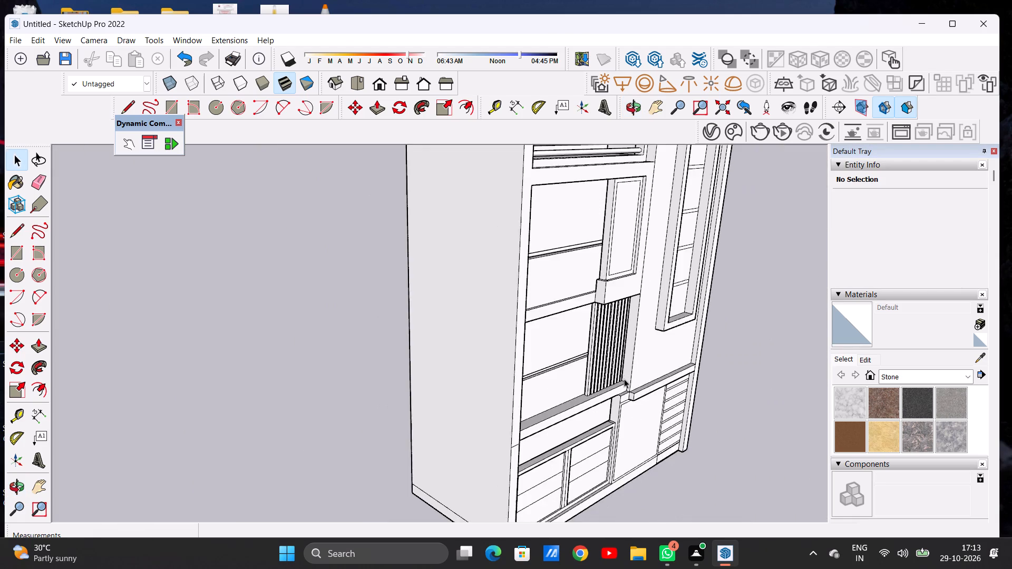
Examine the whole cabinet in the standard front view and inspect the top railing's horizontal bars from above.
middle_drag(613, 372, 384, 328)
scroll(528, 365, down, 10)
scroll(559, 379, up, 1)
scroll(587, 371, down, 4)
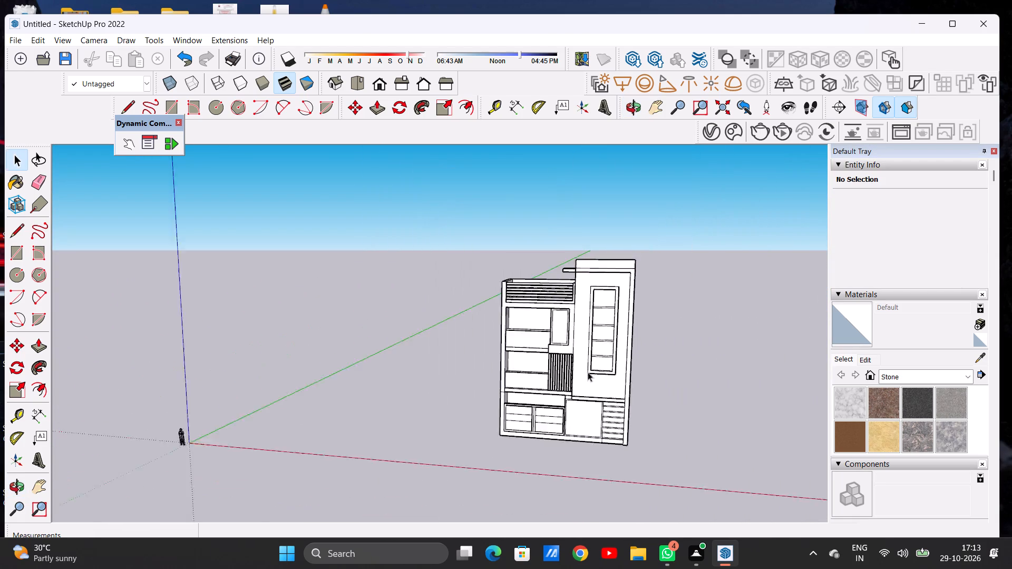
scroll(588, 372, down, 2)
middle_drag(571, 355, 588, 371)
scroll(597, 368, up, 5)
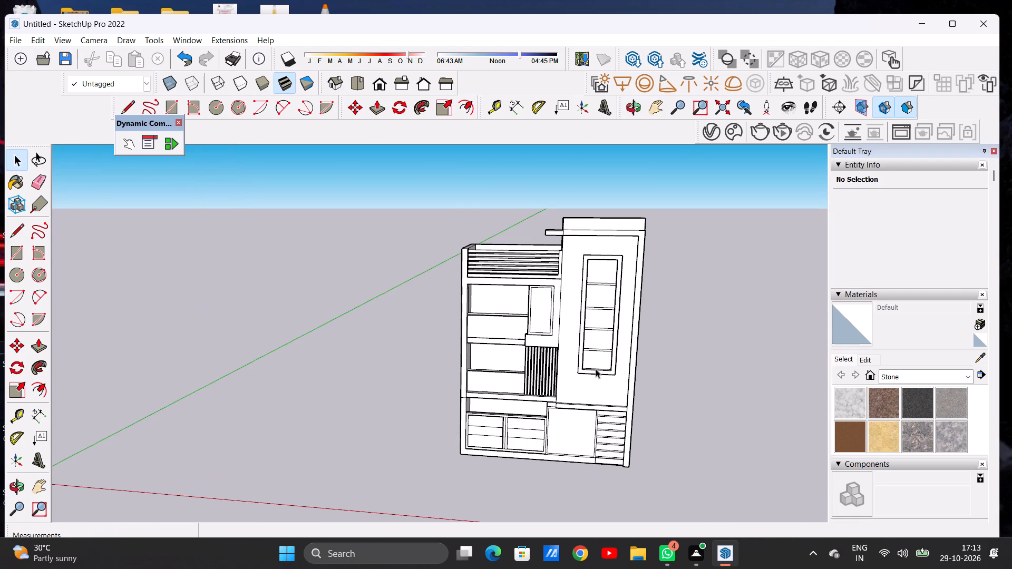
click(371, 85)
scroll(438, 273, down, 5)
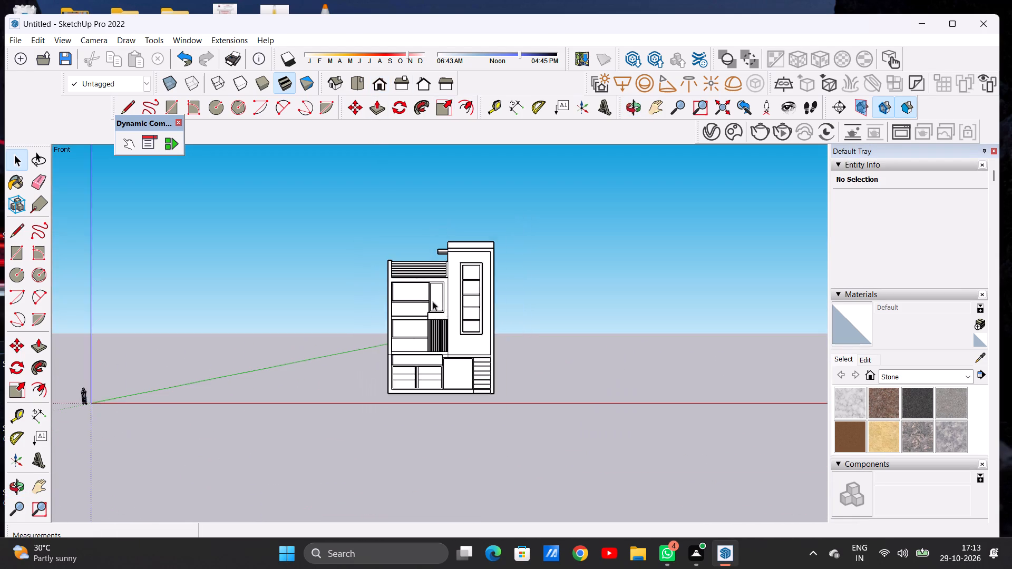
scroll(403, 223, up, 13)
middle_drag(436, 318, 354, 444)
scroll(354, 436, up, 8)
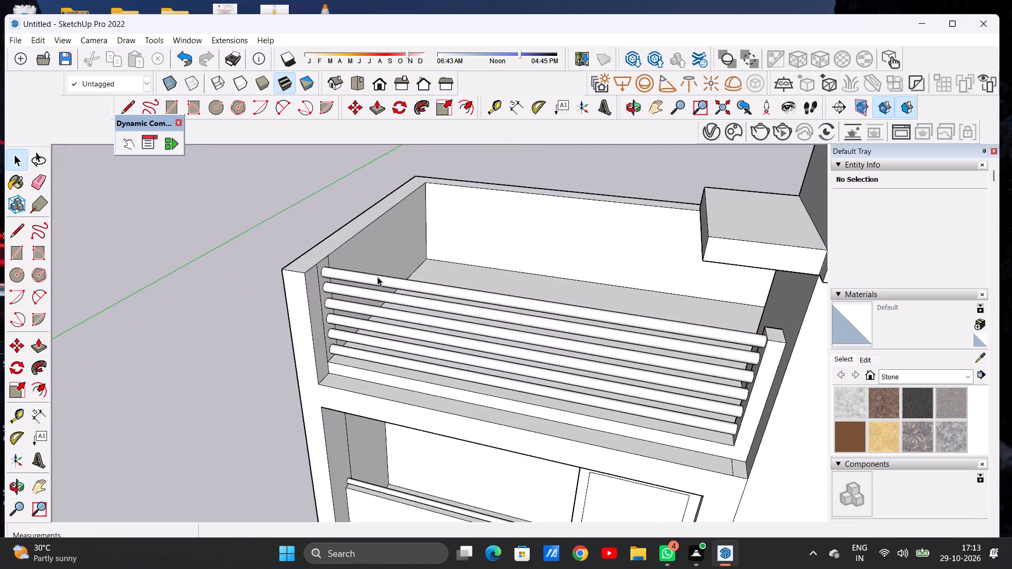
scroll(377, 277, up, 6)
middle_drag(411, 276, 461, 257)
scroll(455, 292, down, 3)
scroll(452, 298, up, 1)
scroll(451, 298, down, 18)
middle_drag(469, 367, 473, 311)
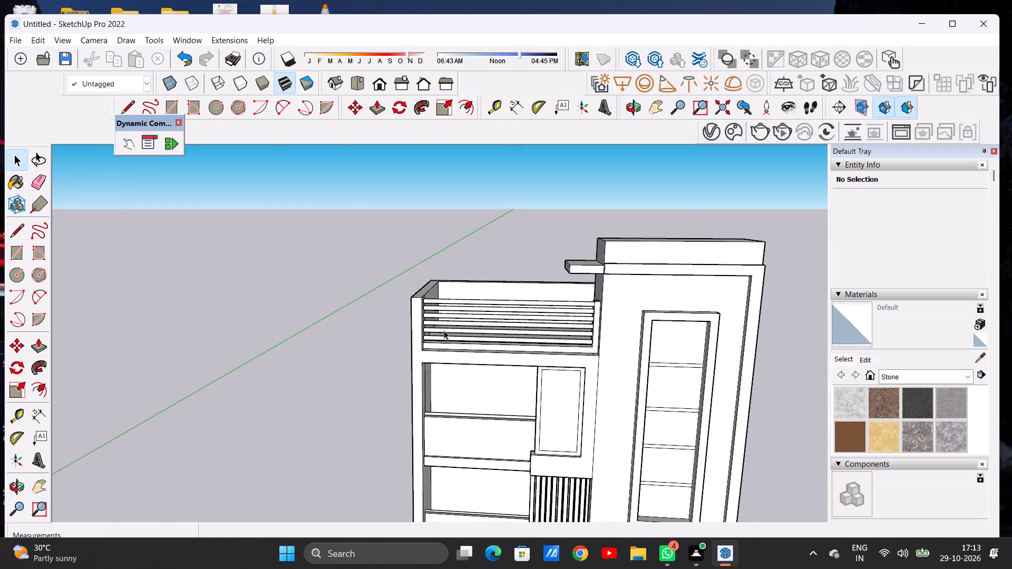
Examine the middle compartment's rail where it runs behind the vertical slats, close up and against the whole front.
scroll(443, 329, down, 16)
scroll(471, 379, down, 1)
scroll(471, 379, up, 1)
scroll(471, 380, down, 1)
scroll(471, 380, up, 6)
scroll(480, 339, up, 17)
middle_drag(466, 380, 511, 346)
scroll(515, 373, up, 16)
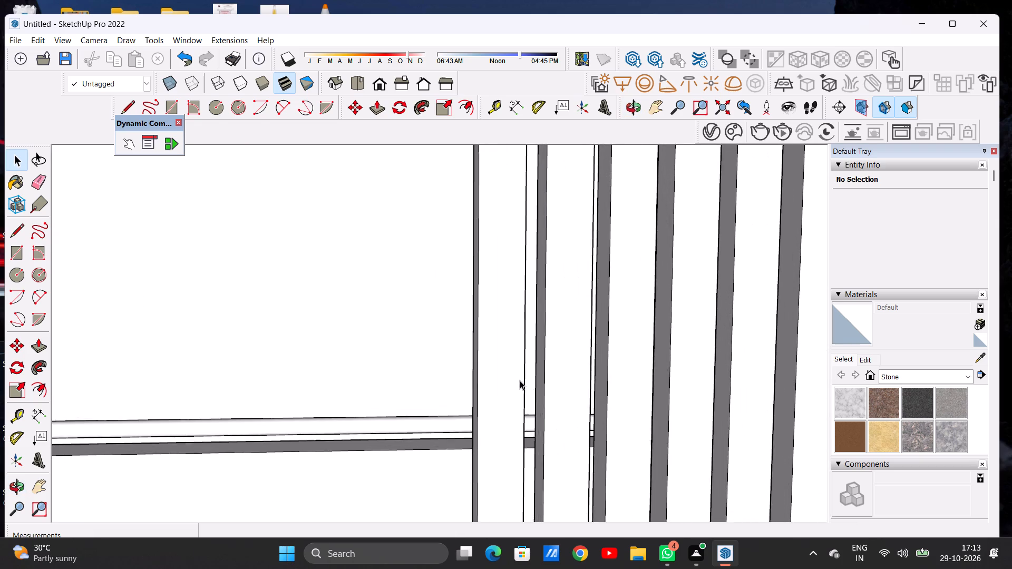
scroll(540, 379, up, 6)
middle_drag(531, 384, 479, 388)
scroll(494, 387, down, 6)
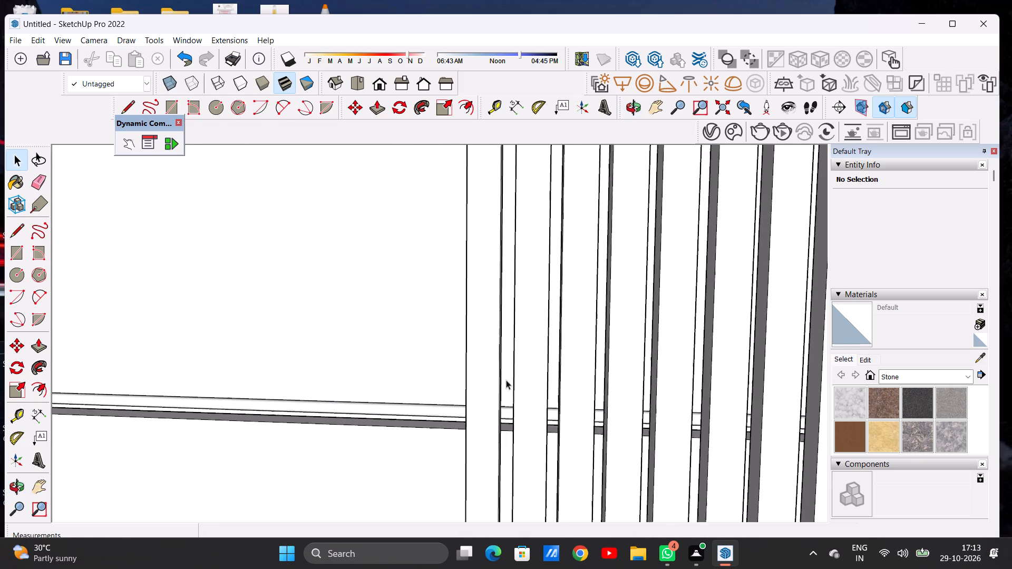
scroll(515, 401, down, 20)
scroll(515, 401, down, 4)
scroll(549, 389, up, 1)
scroll(549, 389, down, 7)
scroll(561, 443, up, 5)
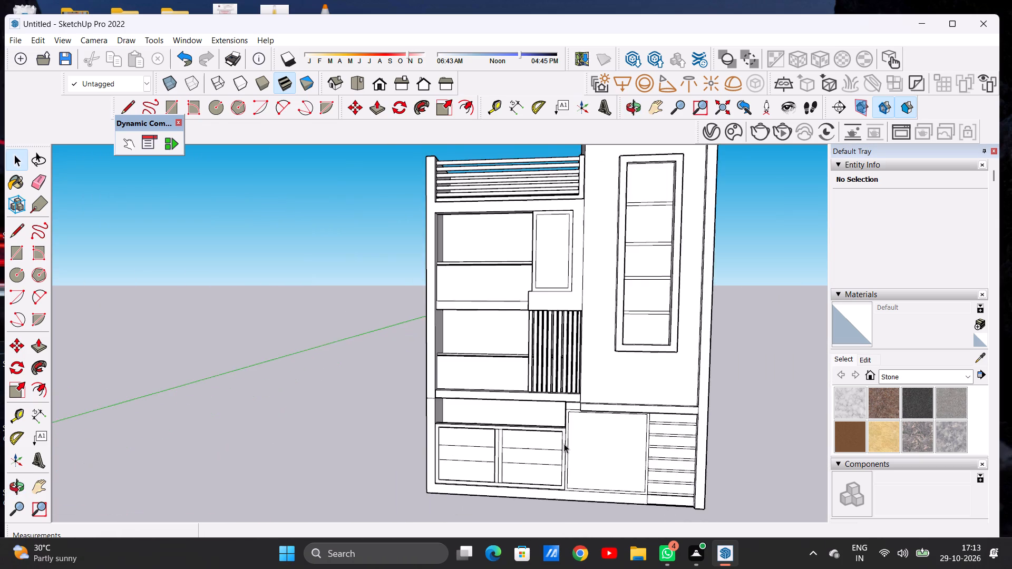
Examine the lower compartment's two framed bays, their horizontal divisions and the post between them from several angles.
middle_drag(577, 453, 591, 437)
scroll(519, 445, down, 5)
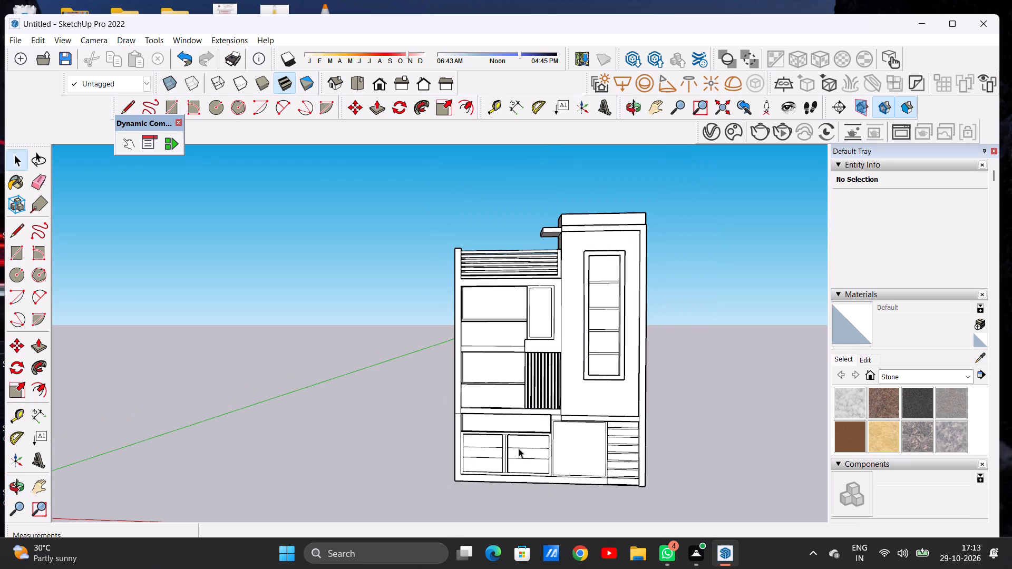
scroll(533, 469, up, 17)
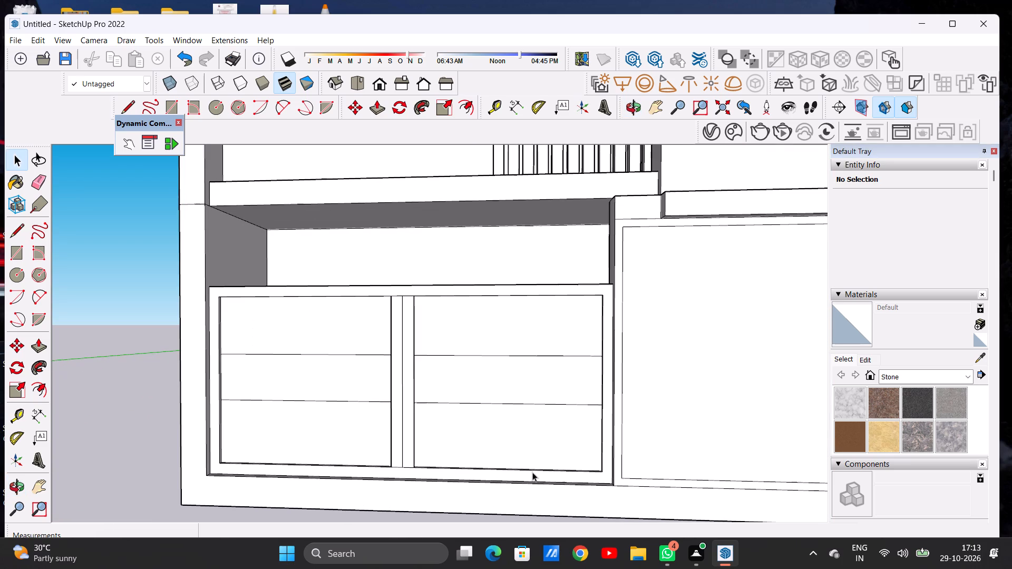
scroll(450, 476, up, 4)
scroll(450, 476, down, 1)
scroll(450, 476, up, 2)
scroll(476, 478, down, 4)
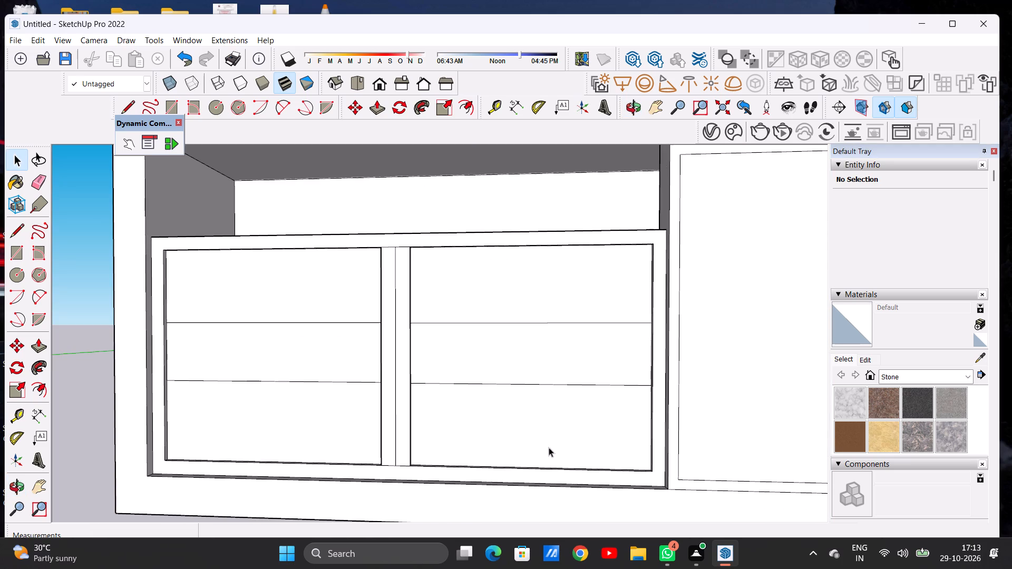
middle_drag(562, 446, 561, 455)
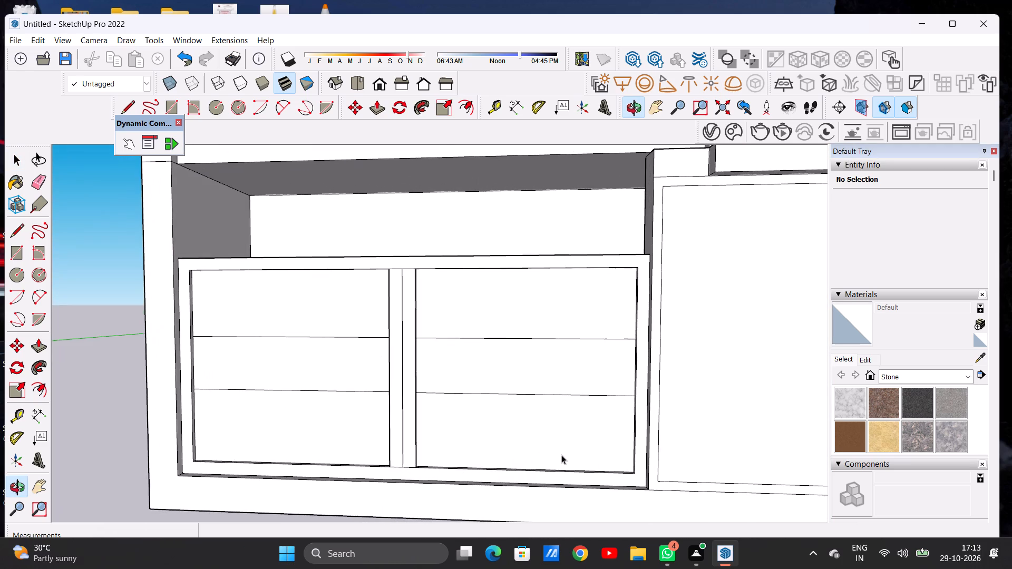
scroll(563, 437, down, 6)
middle_drag(530, 433, 534, 475)
scroll(611, 415, up, 5)
scroll(611, 415, down, 1)
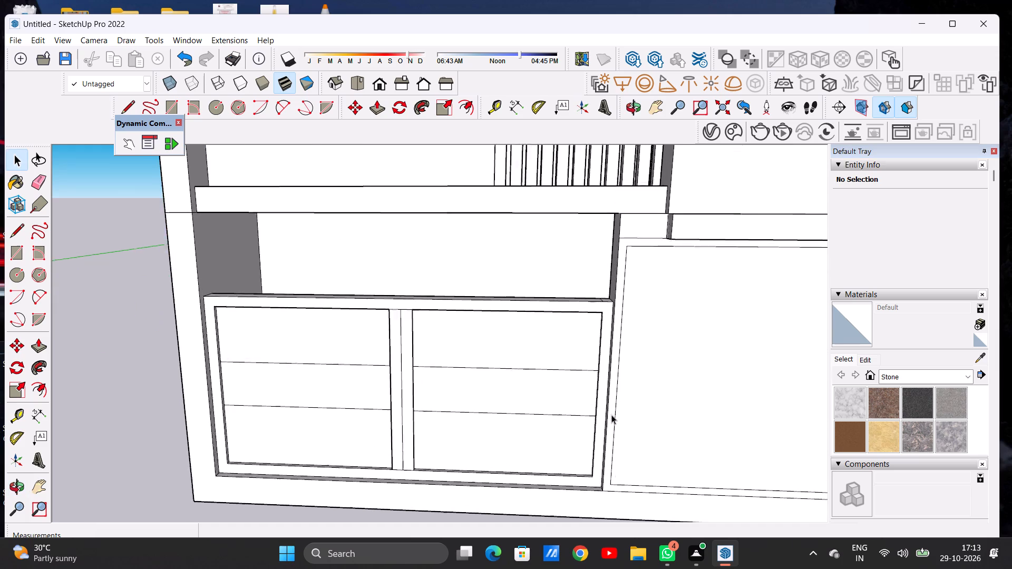
scroll(611, 415, up, 4)
scroll(643, 427, down, 3)
scroll(646, 428, up, 1)
scroll(647, 427, down, 2)
scroll(441, 449, up, 7)
scroll(462, 455, down, 3)
scroll(502, 455, up, 1)
scroll(508, 455, down, 4)
scroll(425, 465, up, 4)
scroll(416, 474, down, 5)
middle_drag(414, 468, 392, 410)
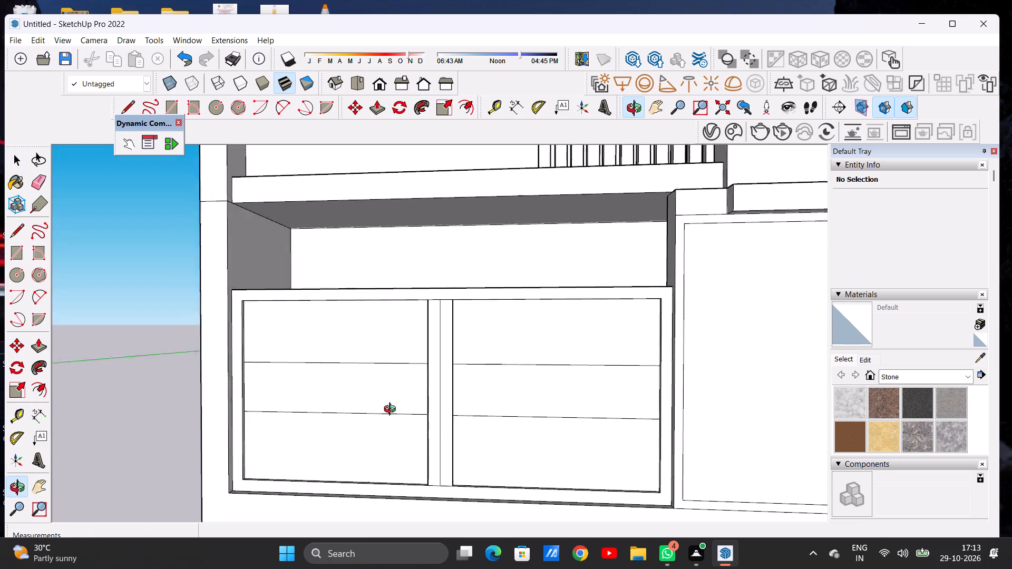
Paint the front face of the lower compartment's two-bay frame with Color M07 from the Colors collection.
middle_drag(392, 410, 439, 438)
scroll(436, 462, down, 4)
scroll(443, 480, up, 5)
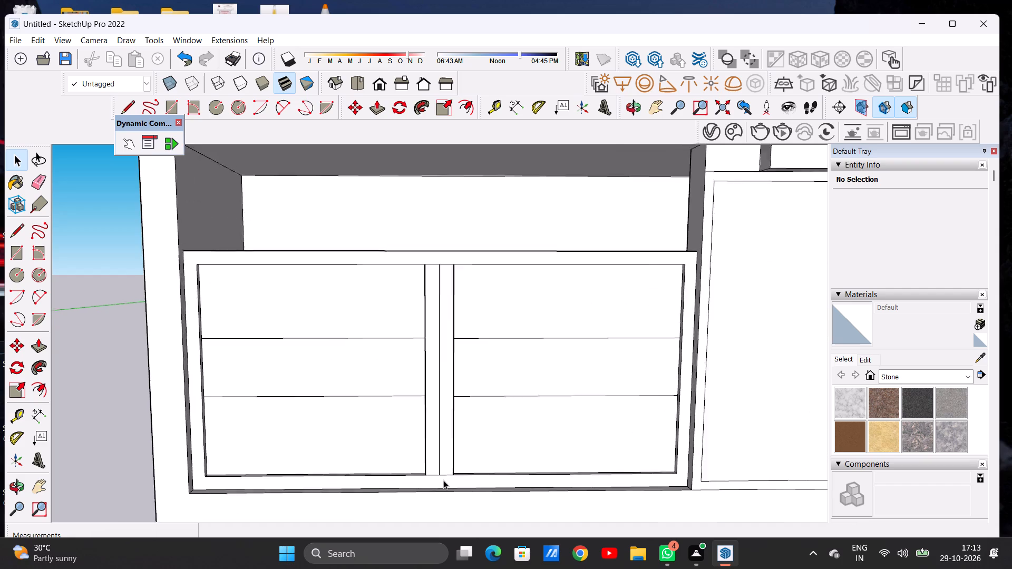
scroll(443, 480, up, 1)
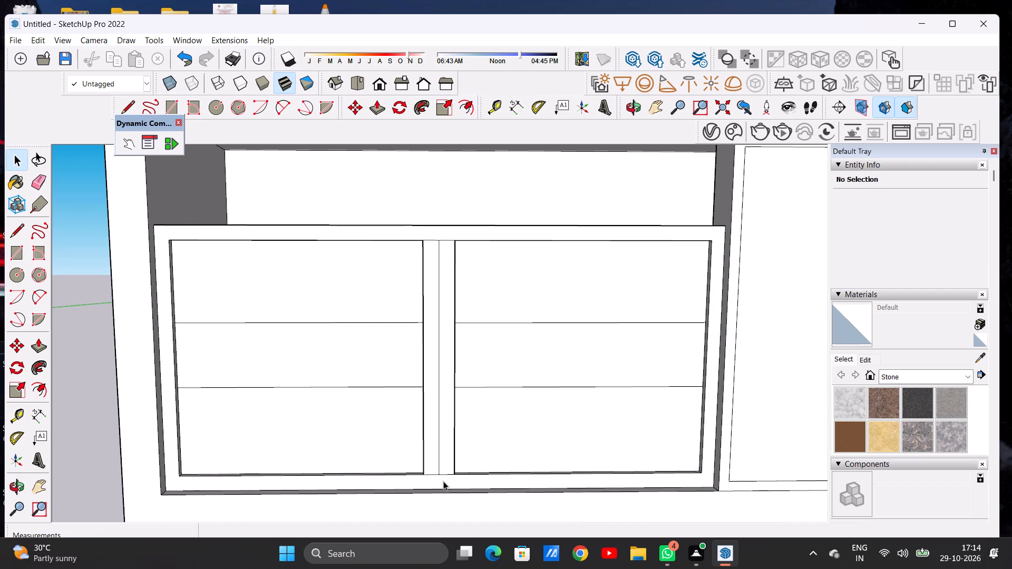
click(891, 372)
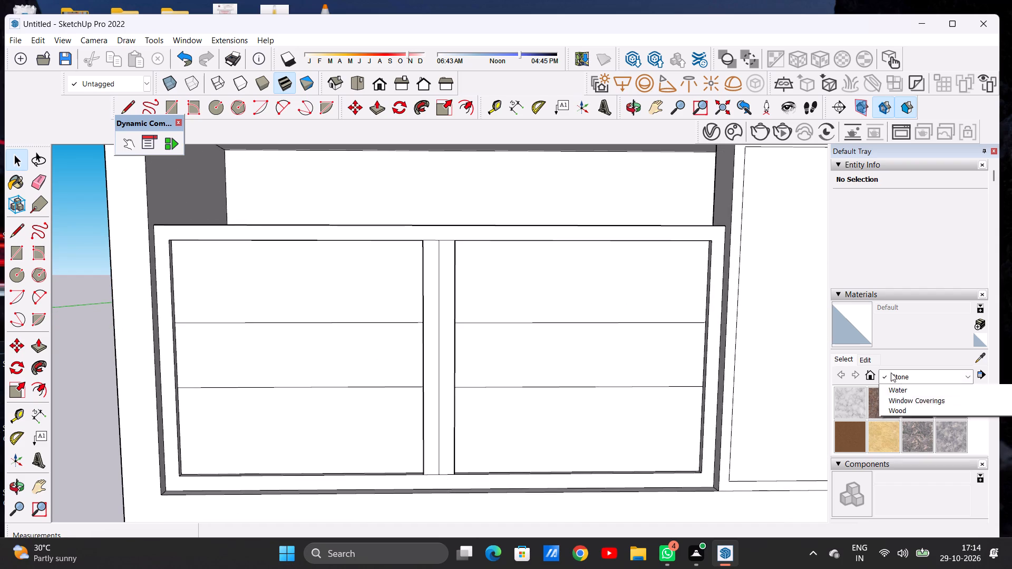
click(904, 425)
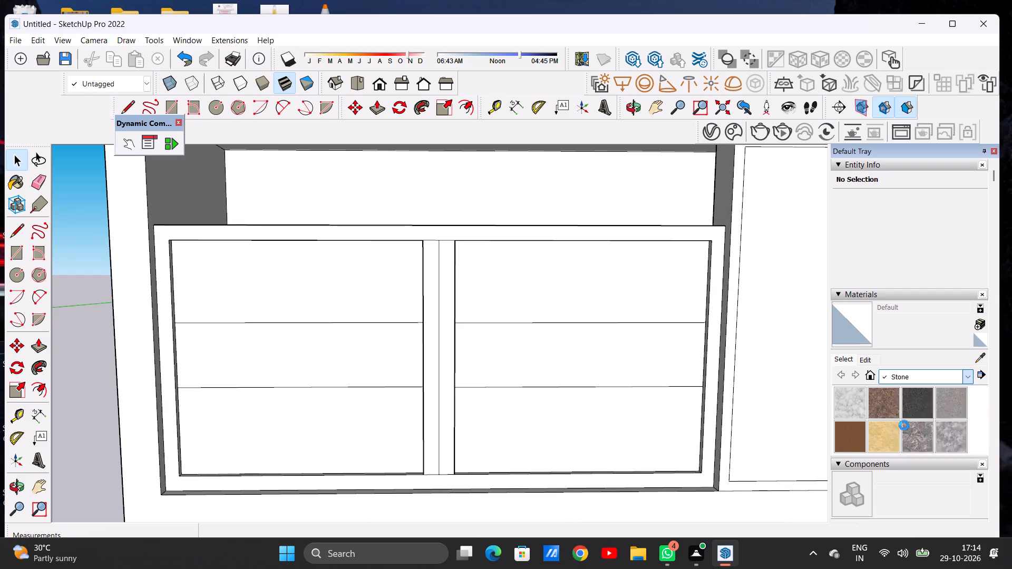
scroll(887, 419, down, 3)
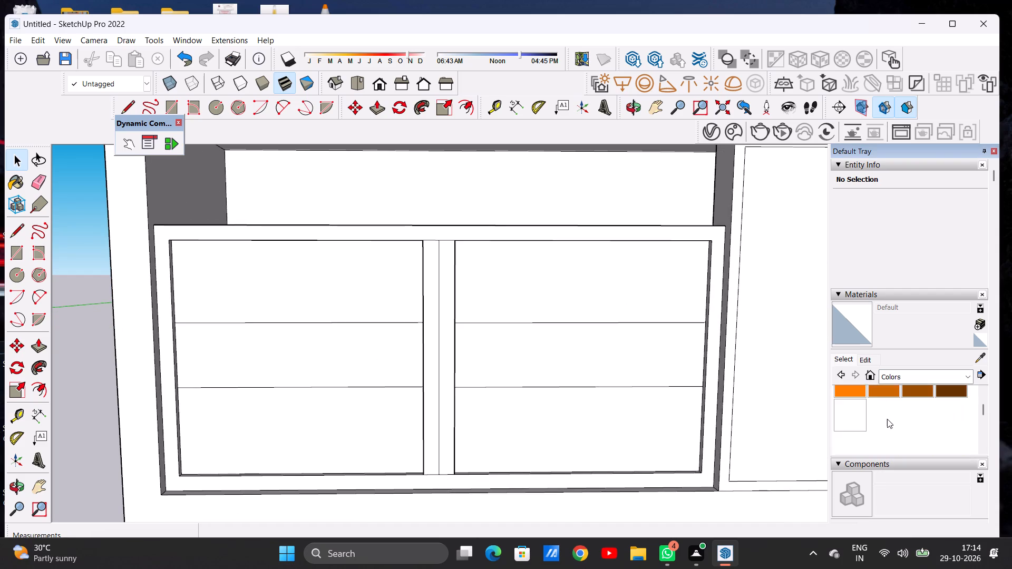
scroll(891, 418, down, 12)
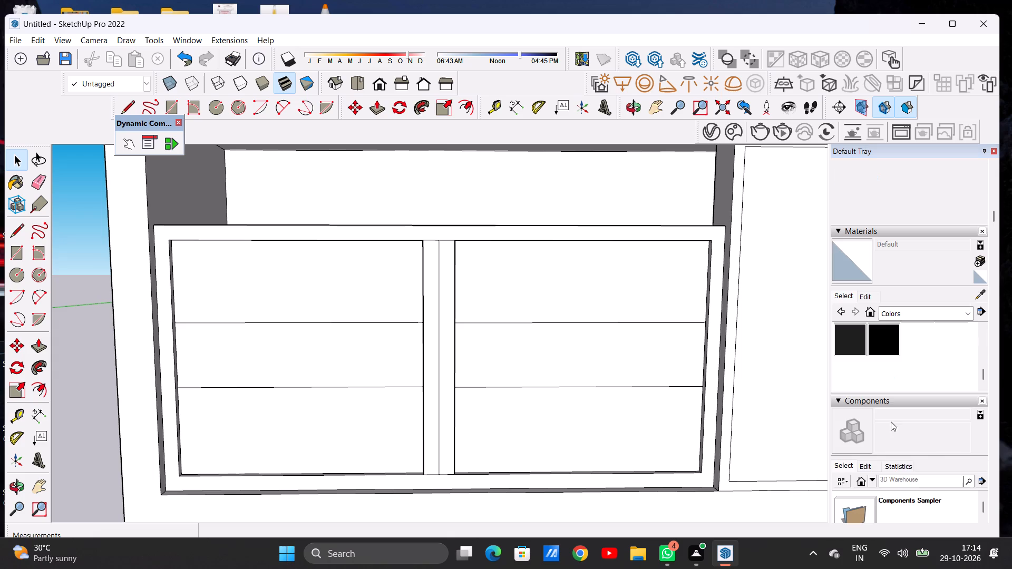
scroll(916, 360, up, 1)
click(949, 366)
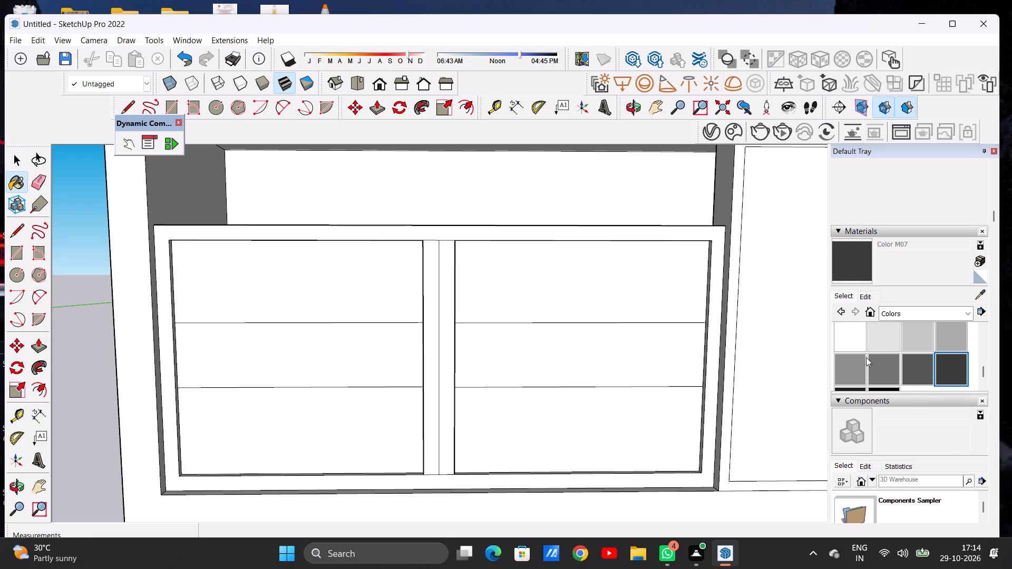
scroll(399, 482, up, 13)
click(429, 482)
Paint the top face of the lower compartment's frame in Color M07.
scroll(429, 479, down, 7)
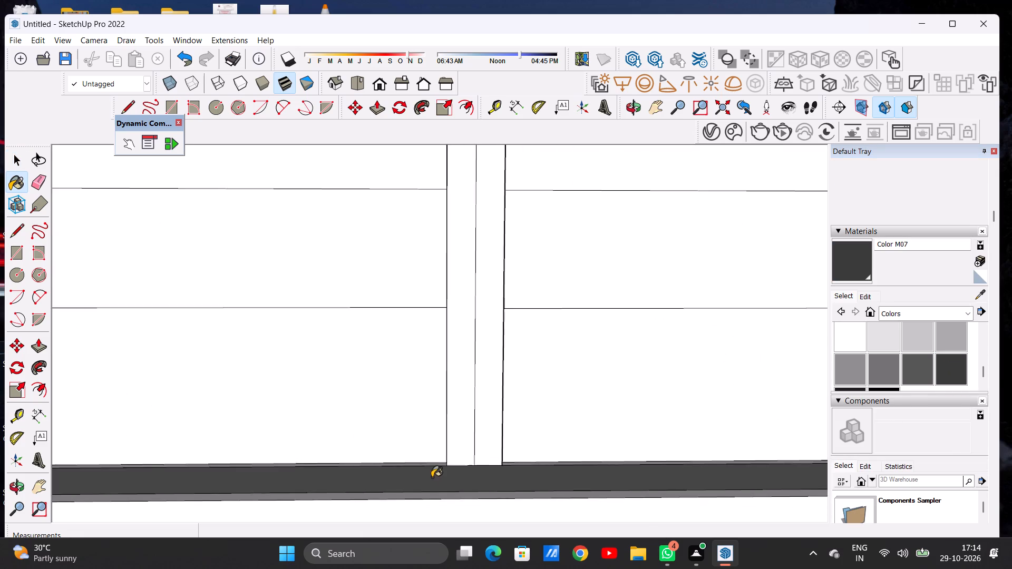
scroll(432, 477, down, 13)
scroll(475, 315, up, 6)
middle_drag(457, 354, 397, 399)
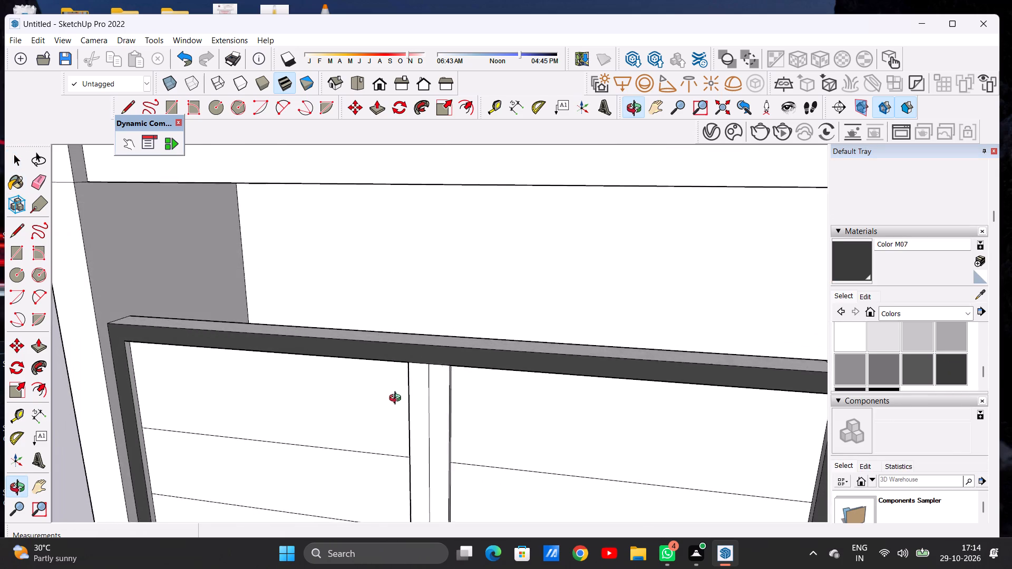
middle_drag(397, 399, 394, 440)
scroll(427, 347, up, 6)
click(427, 347)
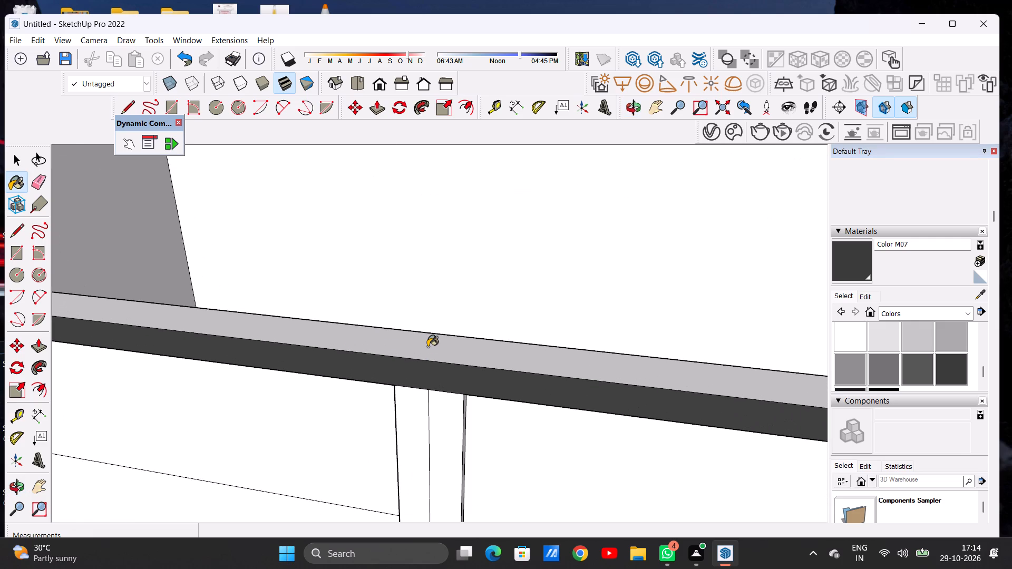
Paint both front strips of the post between the two lower bays in Color M07.
scroll(428, 335, down, 12)
scroll(455, 377, up, 1)
scroll(455, 377, down, 1)
scroll(455, 377, up, 1)
scroll(455, 377, down, 1)
scroll(455, 377, up, 7)
scroll(459, 324, down, 1)
scroll(459, 324, up, 3)
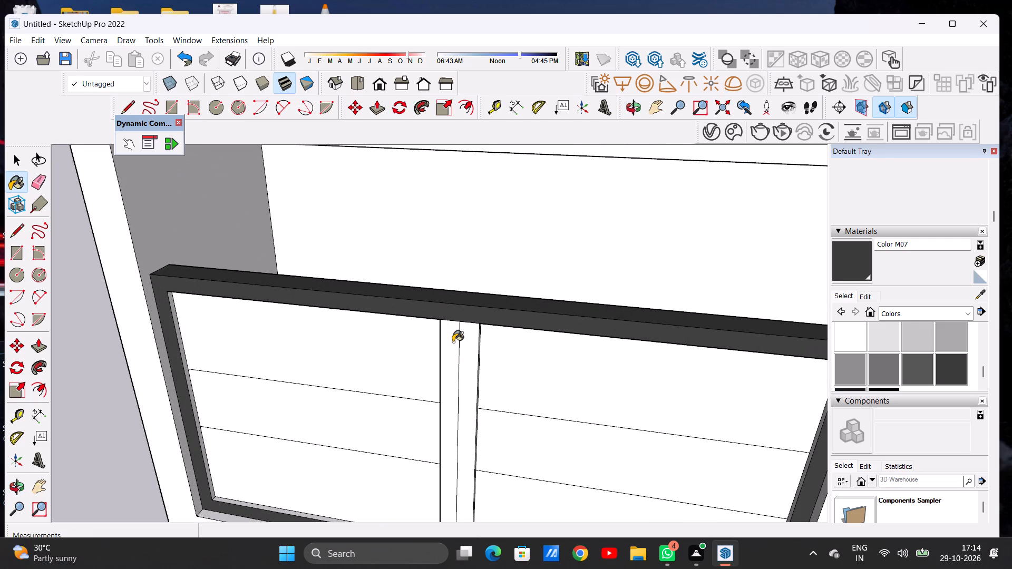
click(453, 342)
click(468, 345)
Paint the left and right side faces of the post between the lower bays in Color M07.
scroll(463, 369, down, 4)
scroll(462, 374, up, 1)
scroll(462, 374, down, 3)
middle_drag(437, 386, 610, 353)
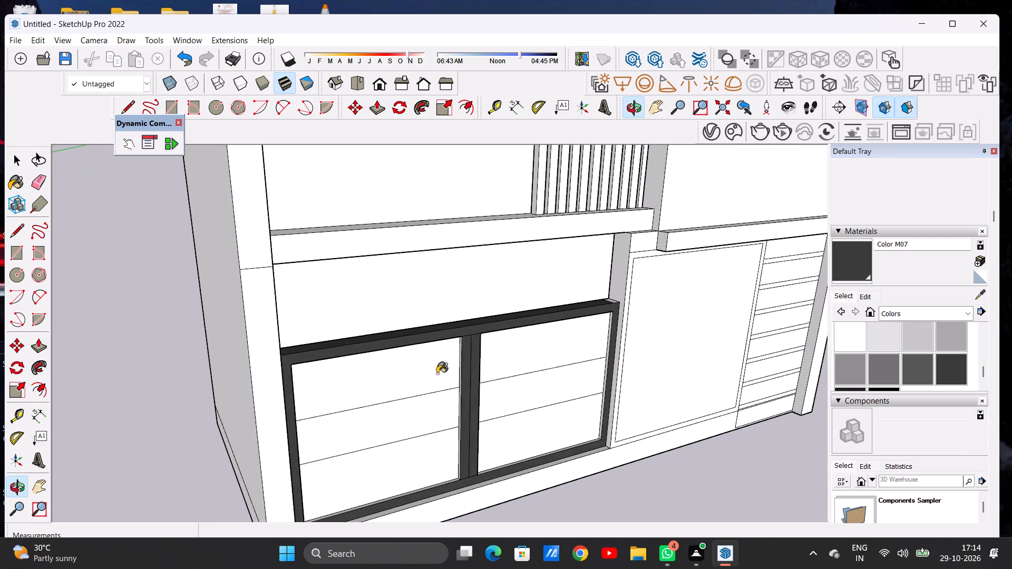
scroll(440, 366, up, 9)
scroll(479, 352, down, 1)
scroll(479, 352, up, 7)
click(469, 364)
scroll(480, 384, down, 7)
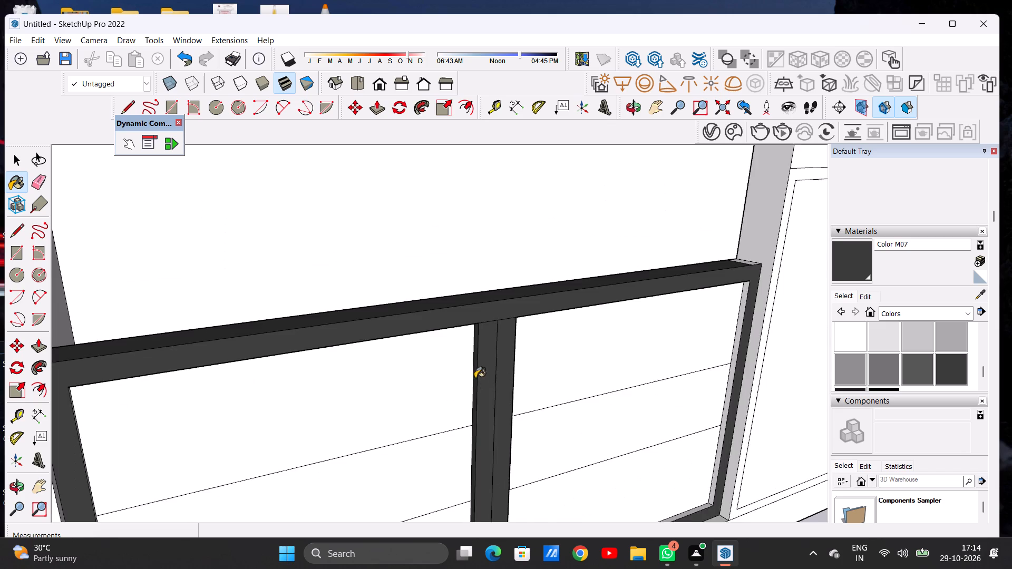
scroll(475, 378, down, 7)
middle_drag(493, 366, 230, 389)
scroll(340, 376, up, 12)
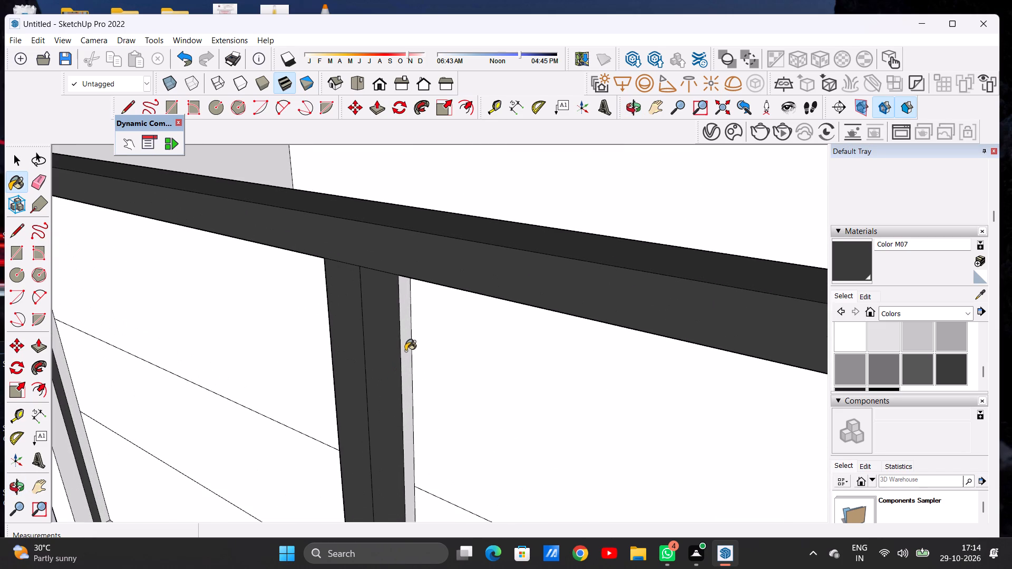
click(406, 349)
Paint the left bay's inner side face and inner bottom face of the frame in Color M07.
scroll(414, 378, down, 7)
scroll(419, 385, up, 1)
scroll(419, 385, down, 4)
scroll(452, 377, up, 1)
scroll(453, 377, down, 10)
scroll(356, 374, up, 7)
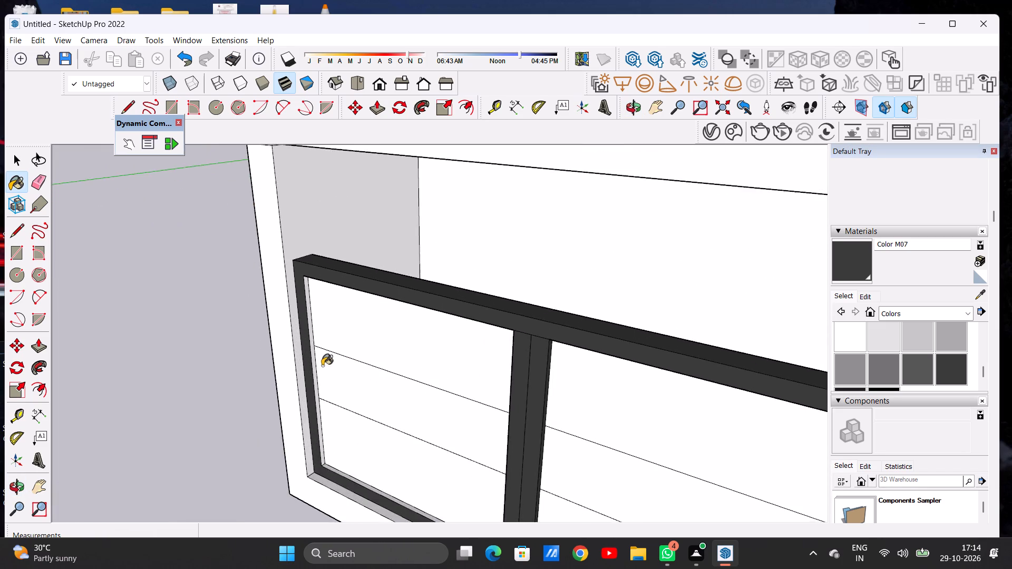
scroll(322, 366, up, 14)
click(312, 349)
scroll(353, 385, down, 15)
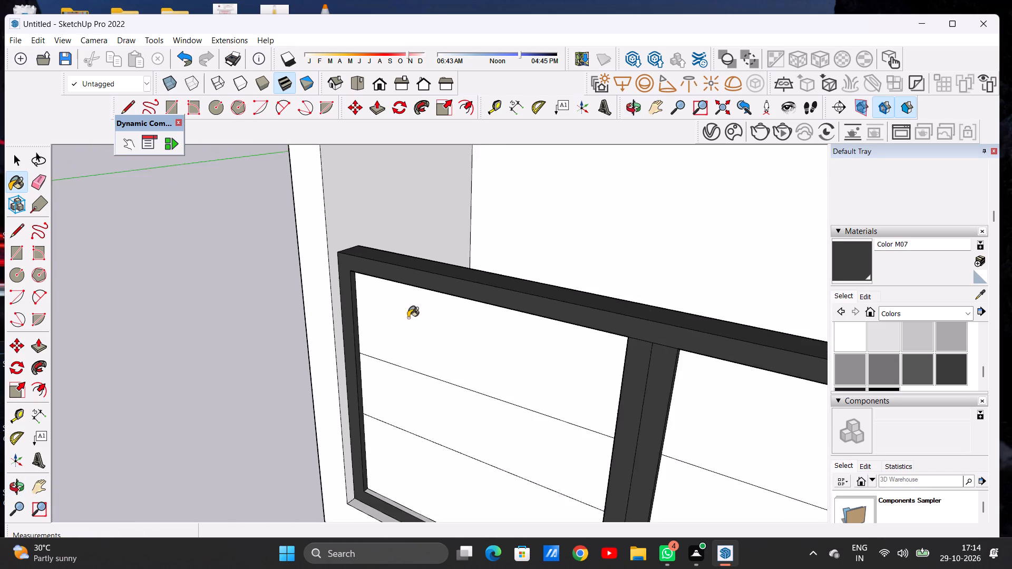
scroll(406, 307, down, 5)
middle_drag(408, 393, 408, 437)
scroll(398, 414, up, 10)
scroll(395, 385, down, 1)
scroll(395, 385, up, 9)
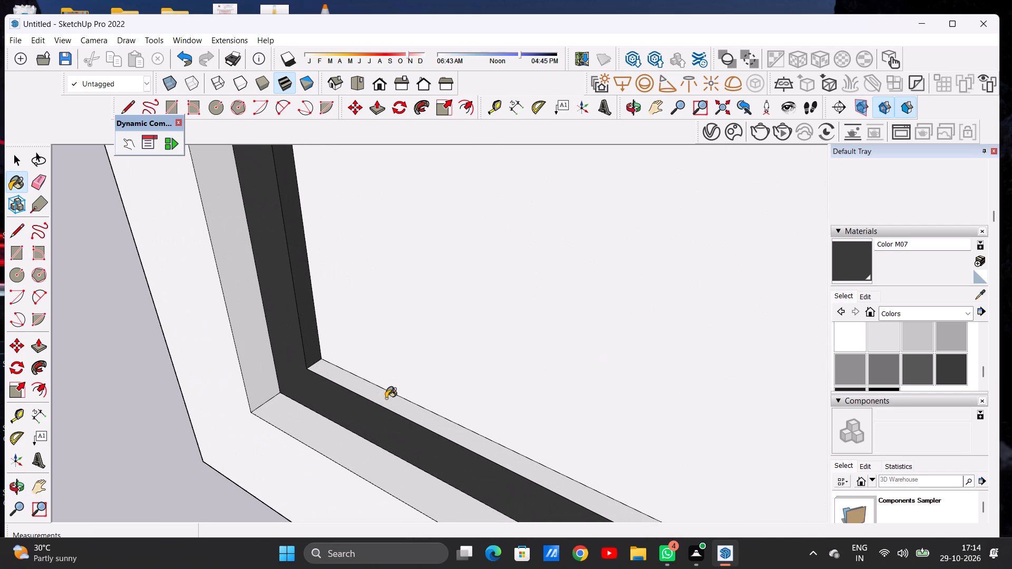
click(386, 398)
Paint the right bay's outer-side inner face and the leftover patch at the frame's top right end in Color M07.
scroll(384, 395, down, 18)
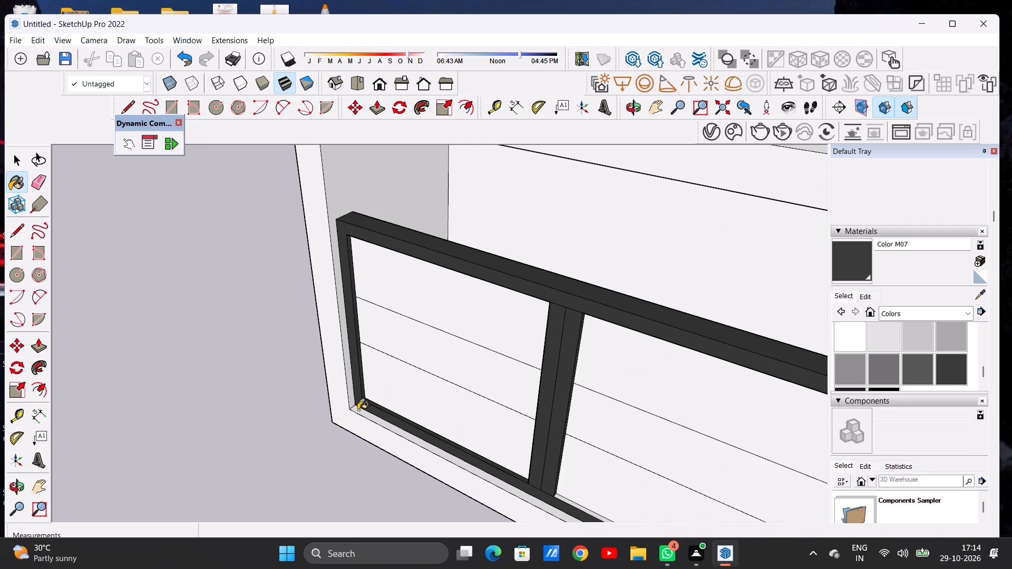
scroll(402, 438, down, 12)
middle_drag(412, 429, 680, 370)
scroll(474, 414, up, 7)
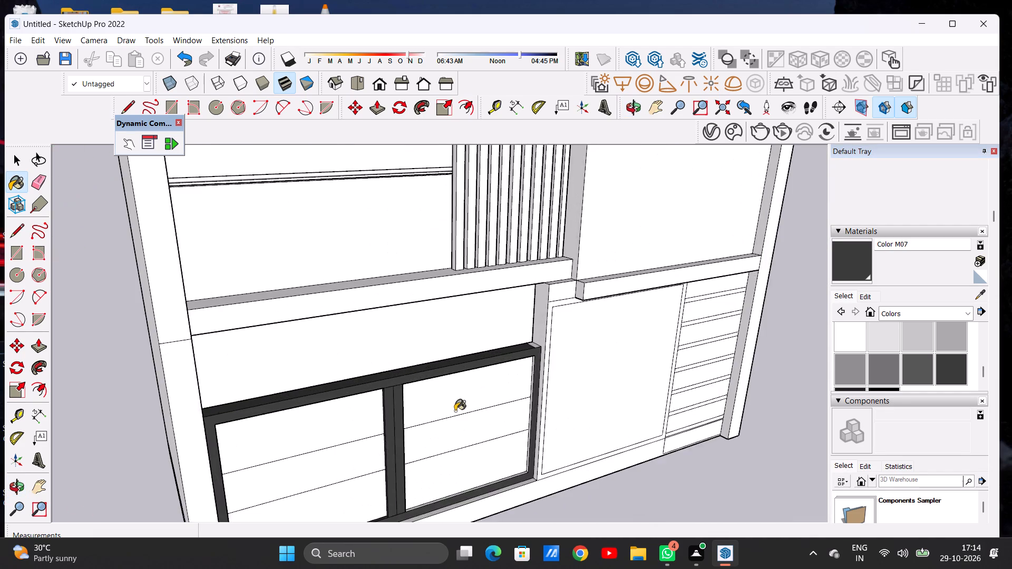
middle_drag(403, 424, 496, 366)
scroll(540, 348, up, 4)
scroll(540, 346, down, 1)
scroll(537, 346, up, 20)
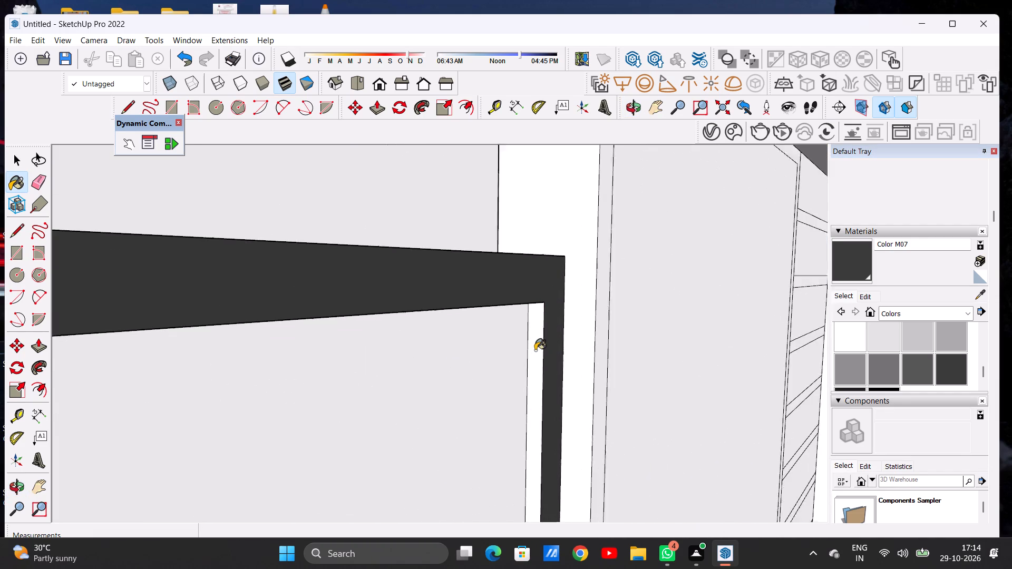
scroll(535, 350, up, 2)
click(537, 349)
scroll(502, 287, down, 8)
middle_drag(480, 298, 470, 465)
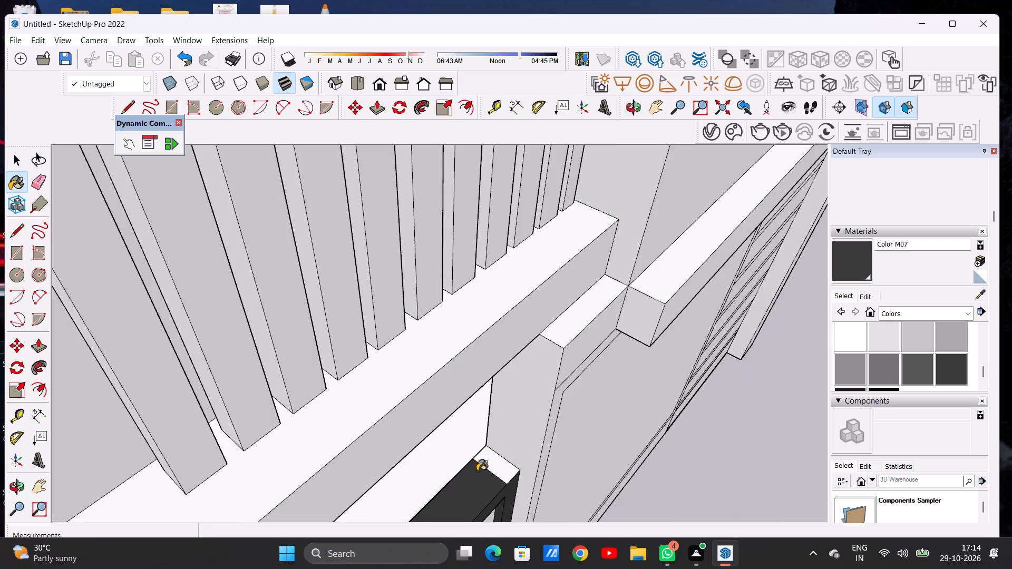
scroll(489, 479, up, 8)
click(499, 461)
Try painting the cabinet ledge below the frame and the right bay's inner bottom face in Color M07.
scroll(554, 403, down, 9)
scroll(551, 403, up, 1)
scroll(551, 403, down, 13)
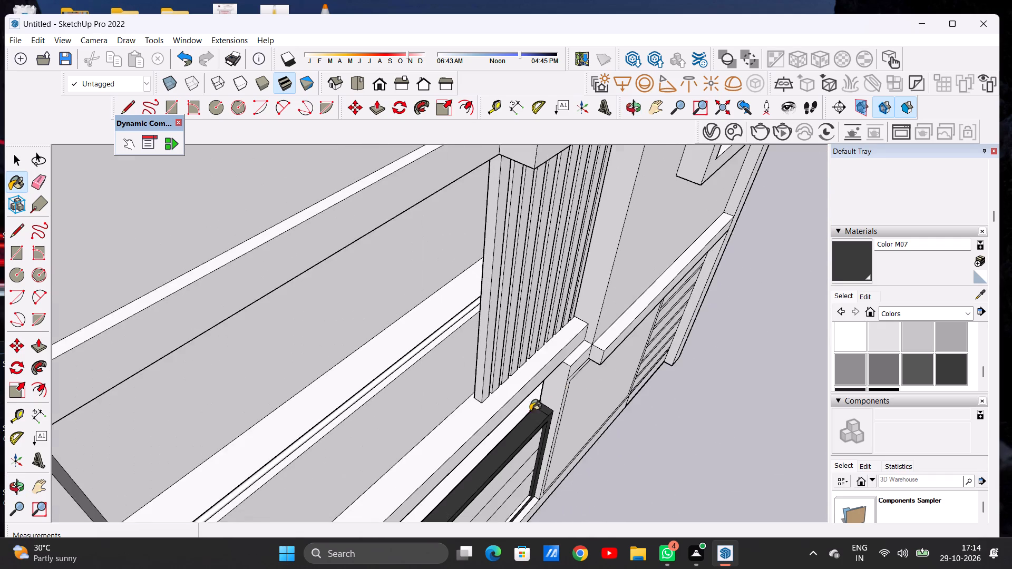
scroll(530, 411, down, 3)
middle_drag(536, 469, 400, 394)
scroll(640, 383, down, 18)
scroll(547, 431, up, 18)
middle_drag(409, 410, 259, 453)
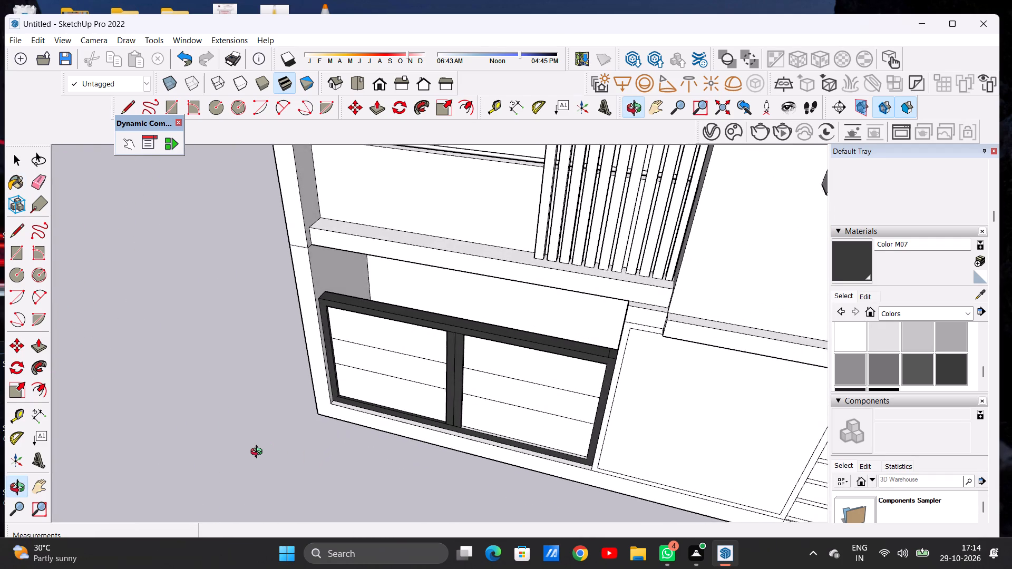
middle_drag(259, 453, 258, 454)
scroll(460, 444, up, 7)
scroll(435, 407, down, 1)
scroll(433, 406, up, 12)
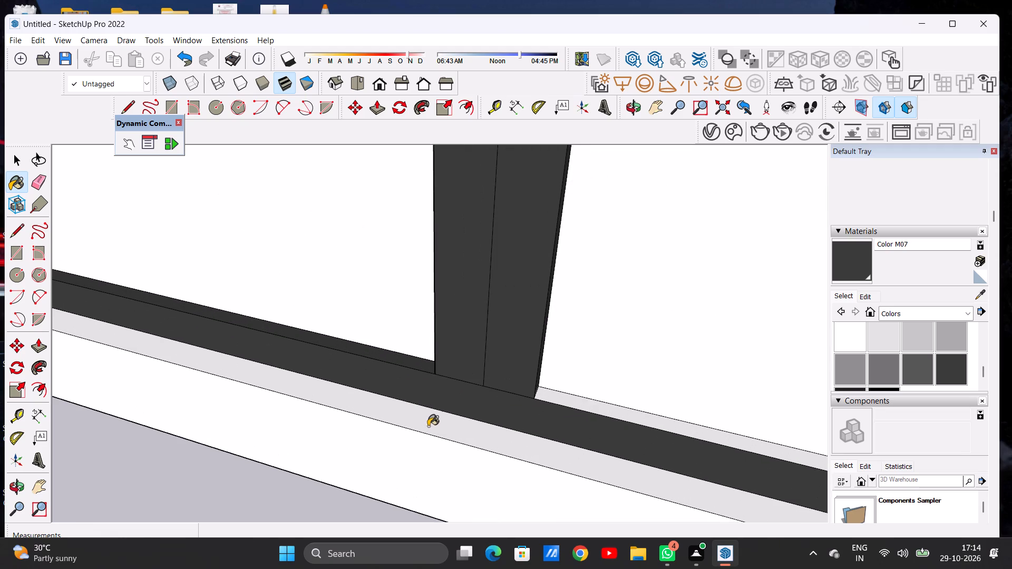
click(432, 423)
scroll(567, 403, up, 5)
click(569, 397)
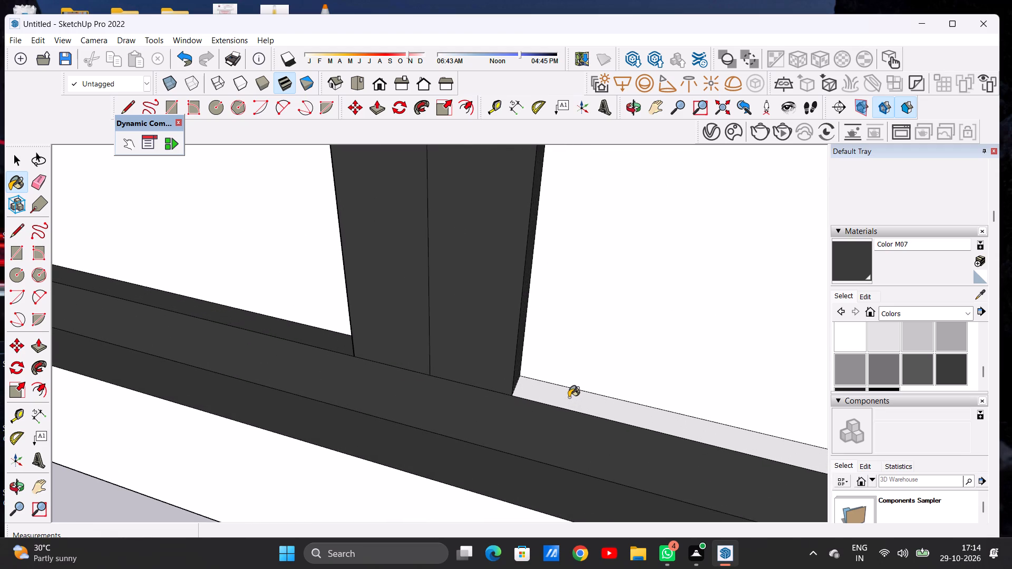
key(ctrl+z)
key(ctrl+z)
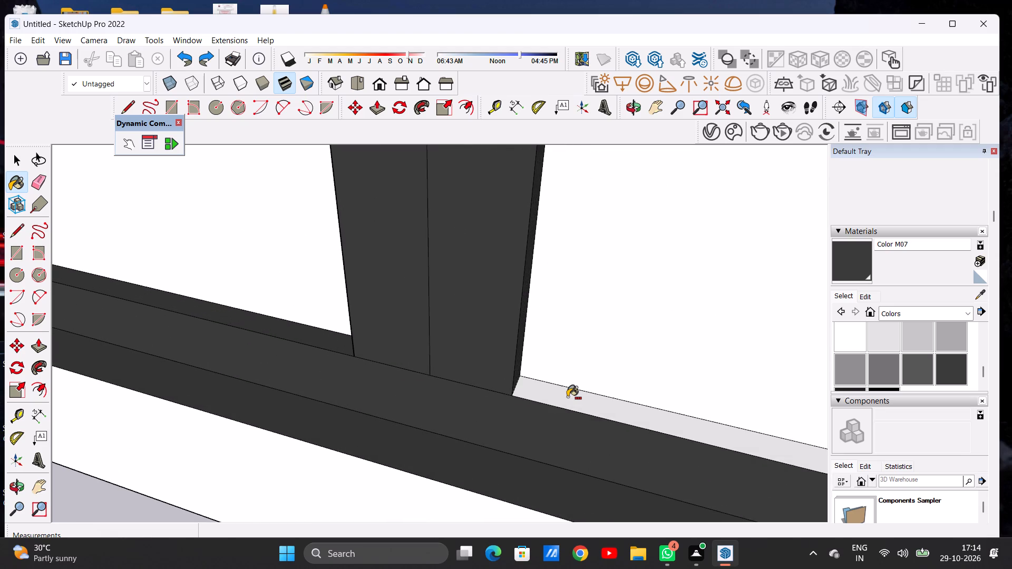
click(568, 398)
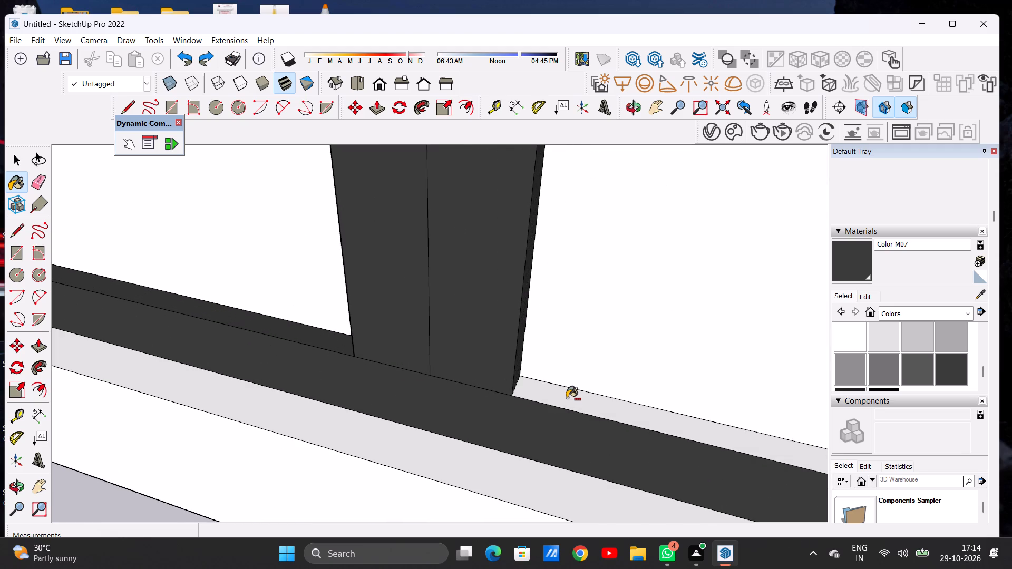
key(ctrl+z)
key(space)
Paint the right bay's inner bottom face of the frame in Color M07.
scroll(576, 386, down, 20)
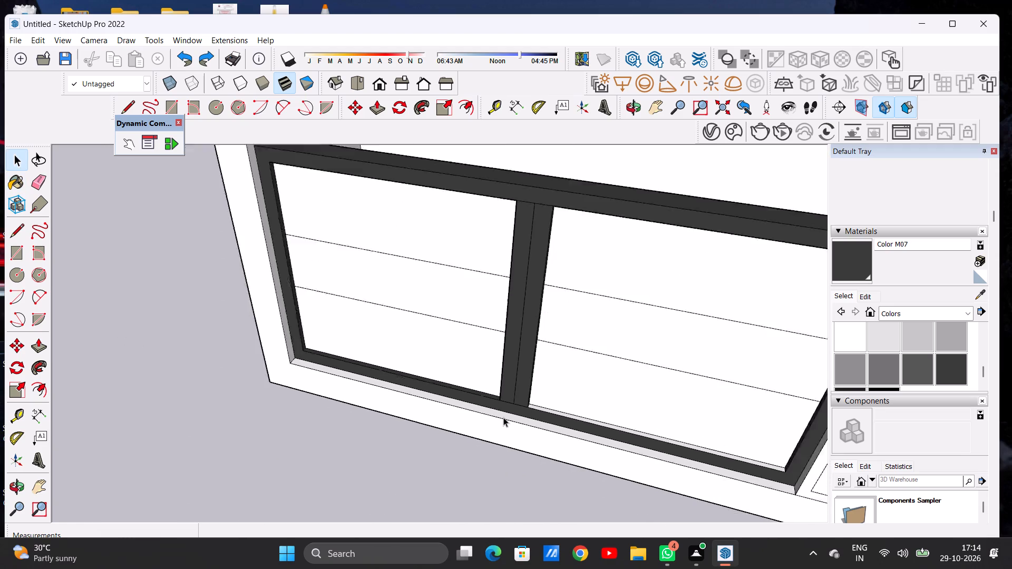
scroll(503, 417, down, 9)
middle_drag(521, 425, 445, 379)
scroll(548, 449, up, 7)
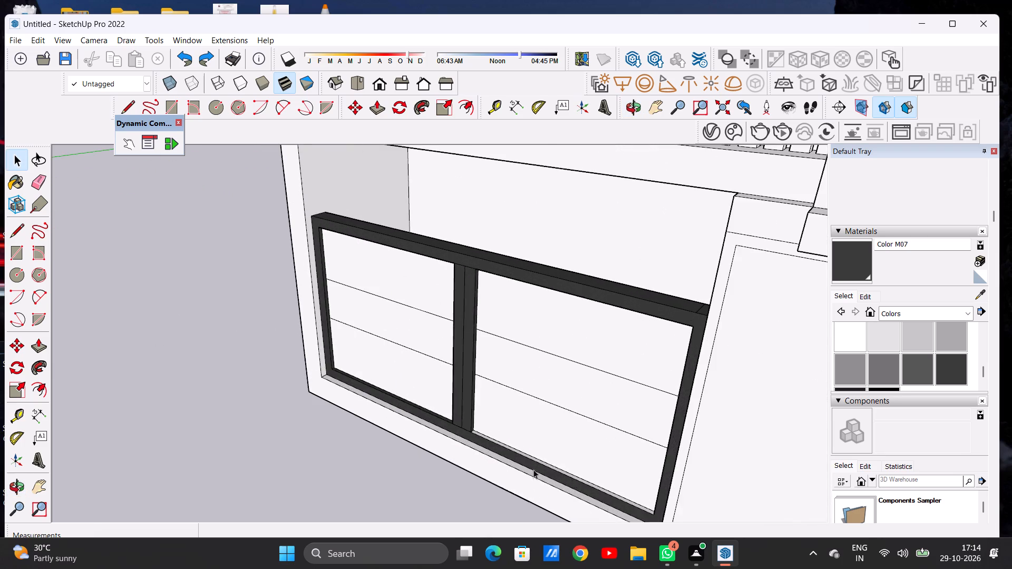
middle_drag(566, 449, 684, 346)
scroll(397, 464, down, 6)
middle_drag(486, 435, 431, 553)
scroll(536, 472, up, 10)
scroll(539, 450, down, 1)
scroll(539, 450, up, 2)
middle_drag(523, 446, 515, 517)
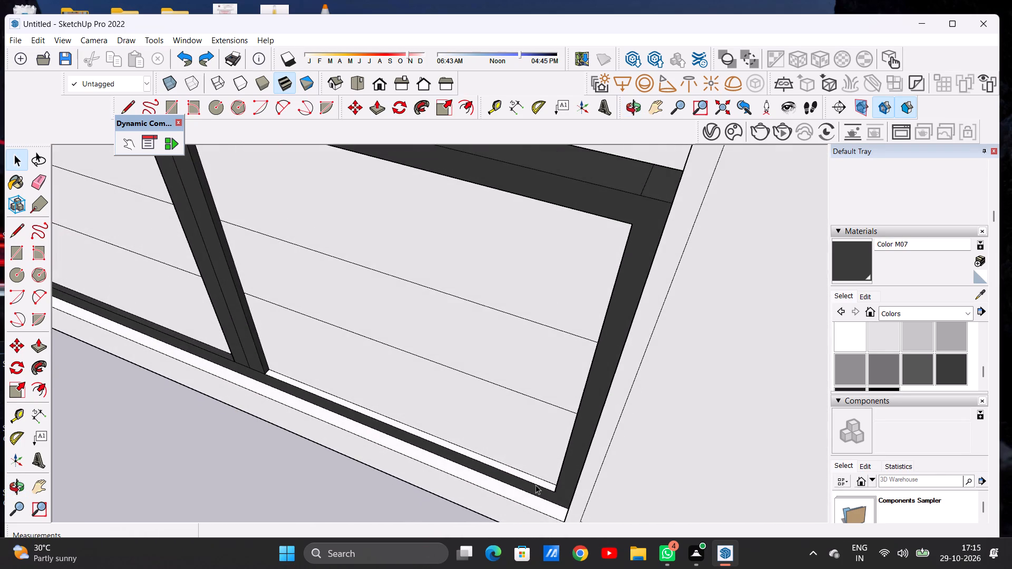
scroll(536, 484, up, 3)
scroll(537, 484, down, 1)
scroll(537, 484, up, 3)
click(848, 273)
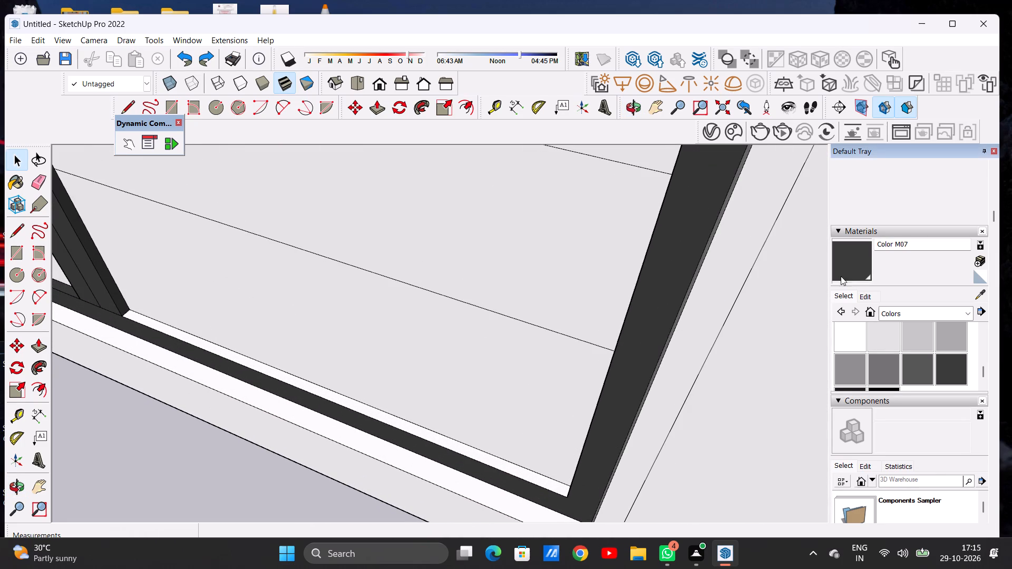
click(463, 447)
Examine the painted lower frame from above and from the front against the whole cabinet.
scroll(486, 472, down, 7)
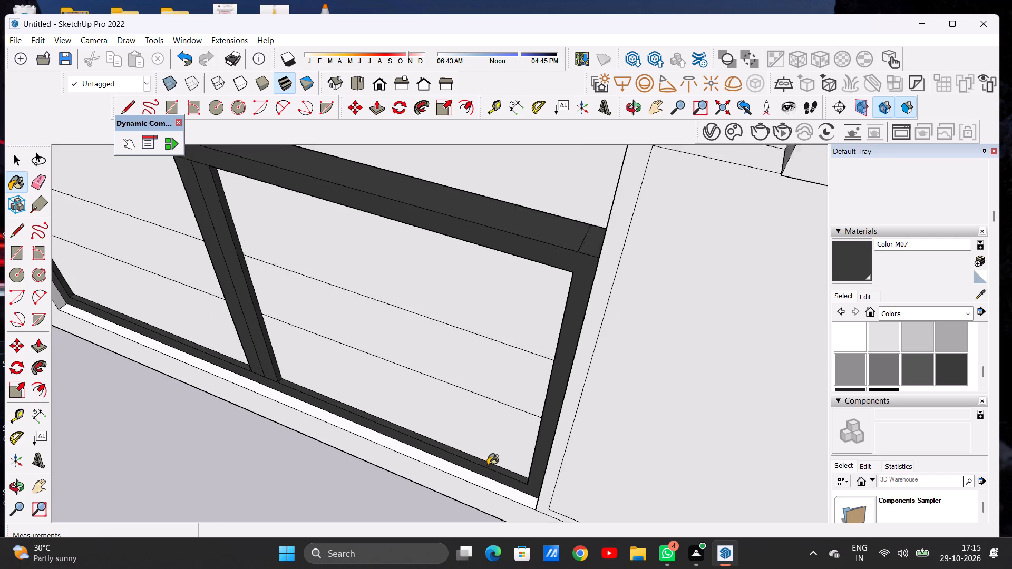
scroll(488, 465, down, 7)
middle_drag(343, 438, 460, 349)
scroll(459, 418, down, 6)
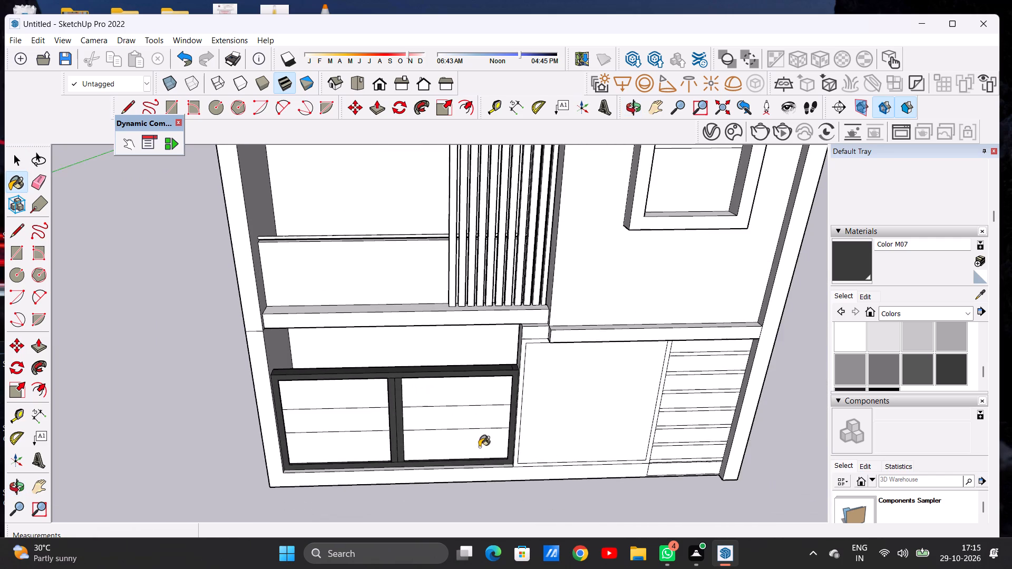
middle_drag(463, 458, 449, 409)
scroll(438, 414, down, 7)
scroll(435, 431, up, 1)
scroll(434, 435, down, 3)
middle_drag(409, 446, 404, 426)
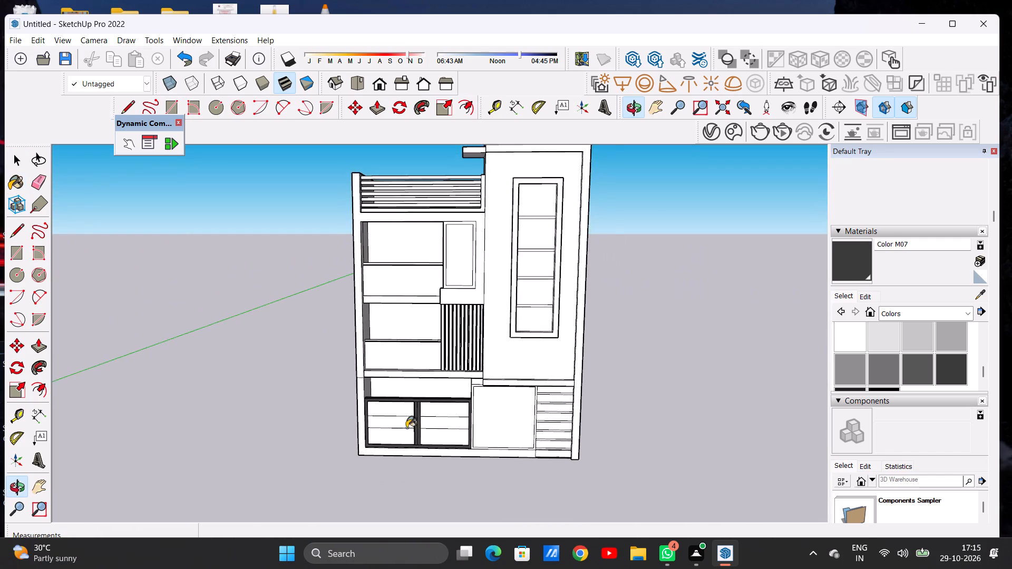
scroll(413, 447, up, 1)
scroll(413, 447, down, 1)
scroll(414, 447, up, 11)
key(space)
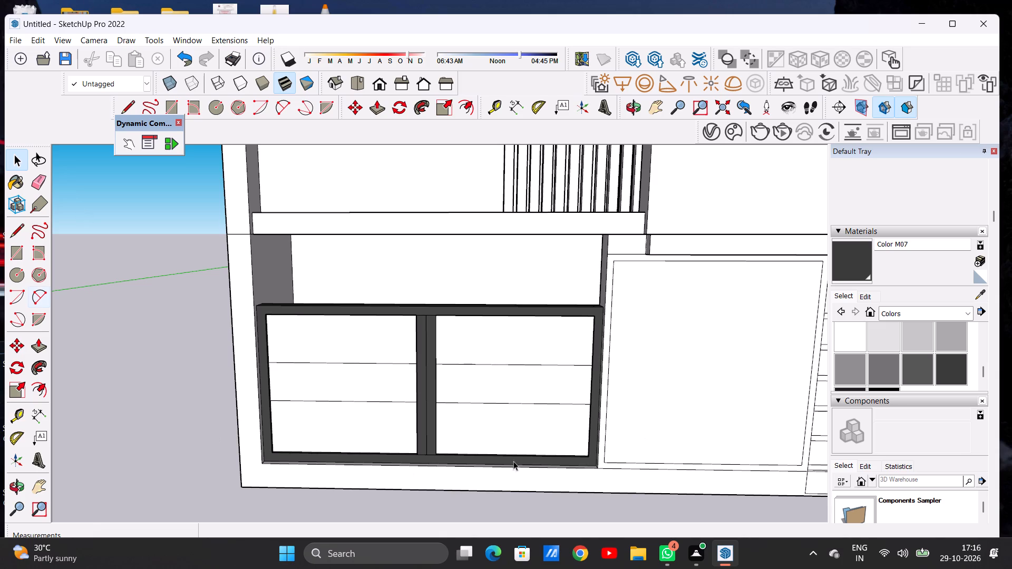
Examine the dark grey lower two-bay frame up close and against the whole cabinet front.
scroll(481, 454, down, 13)
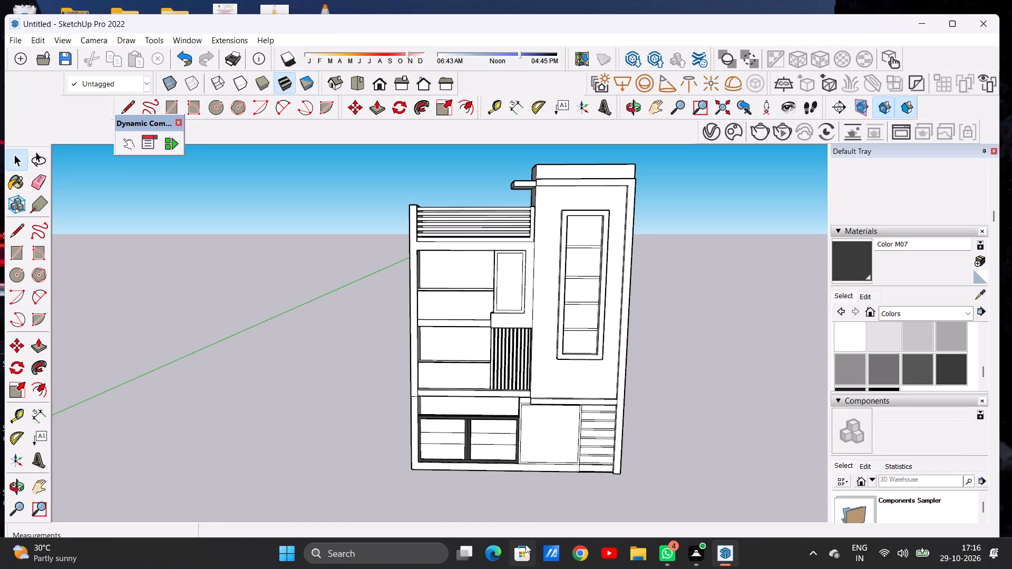
scroll(501, 549, down, 7)
scroll(437, 458, down, 3)
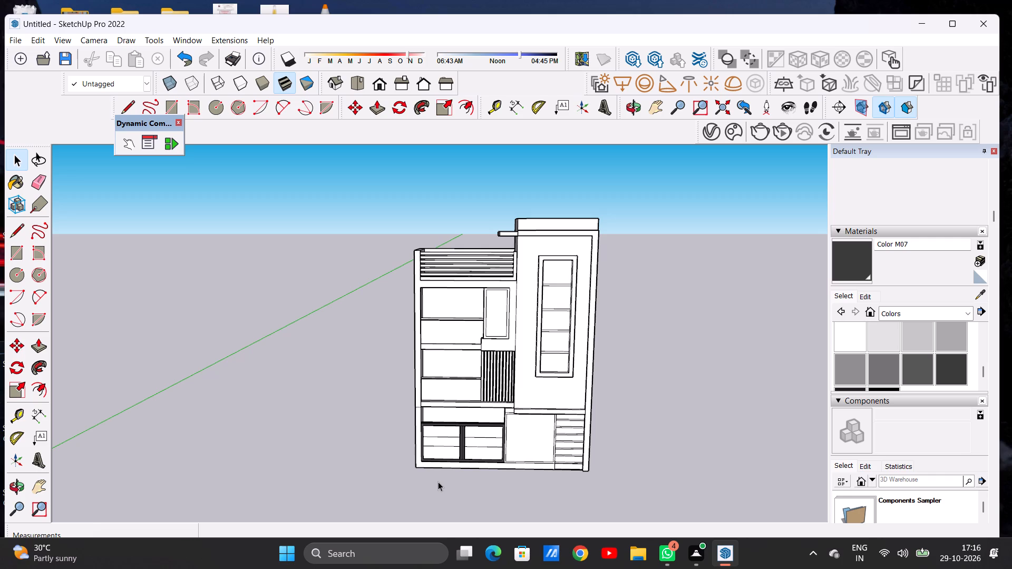
scroll(433, 433, down, 4)
scroll(464, 441, up, 14)
scroll(446, 437, down, 1)
scroll(446, 437, up, 1)
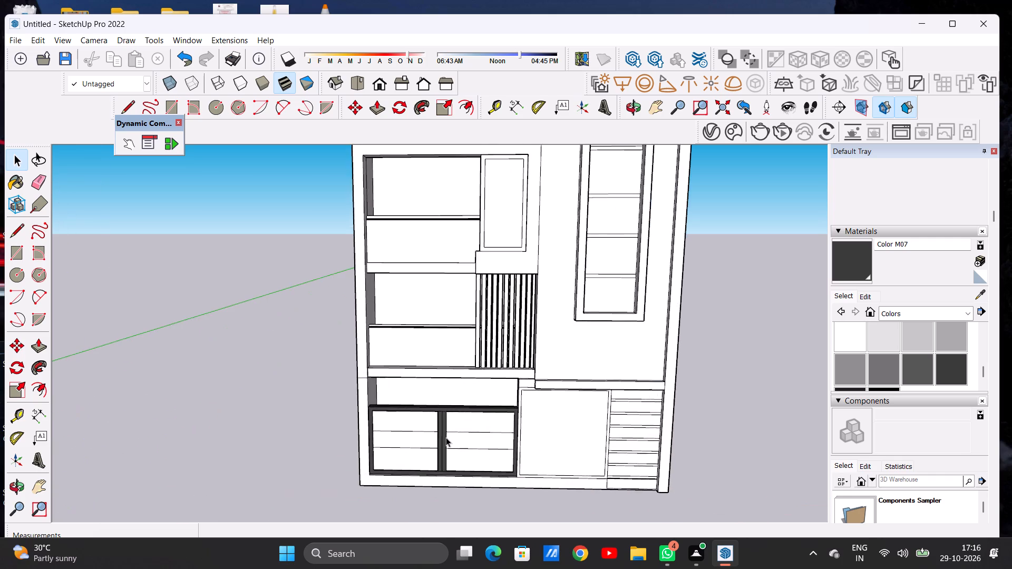
scroll(446, 437, up, 5)
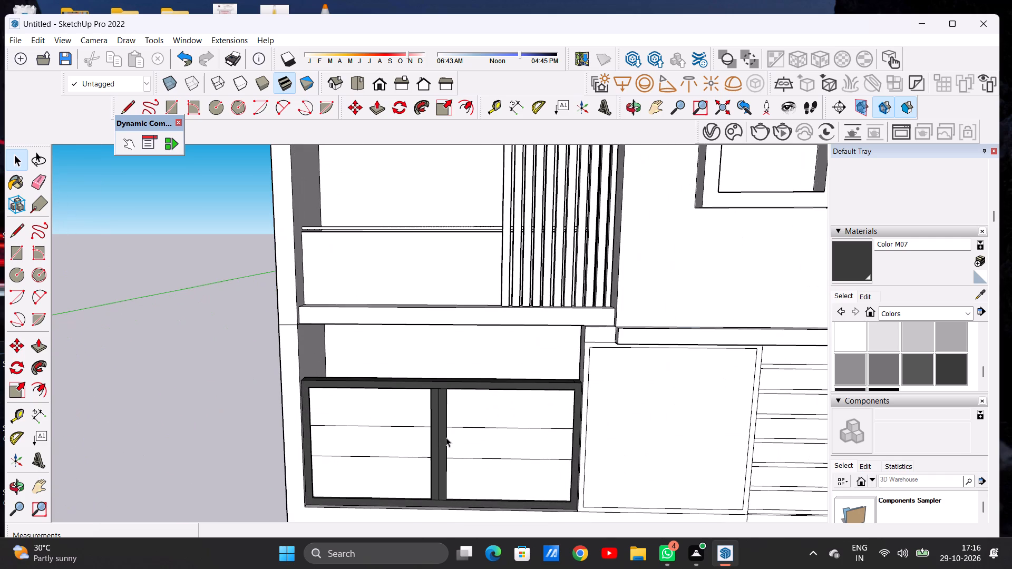
scroll(436, 418, down, 4)
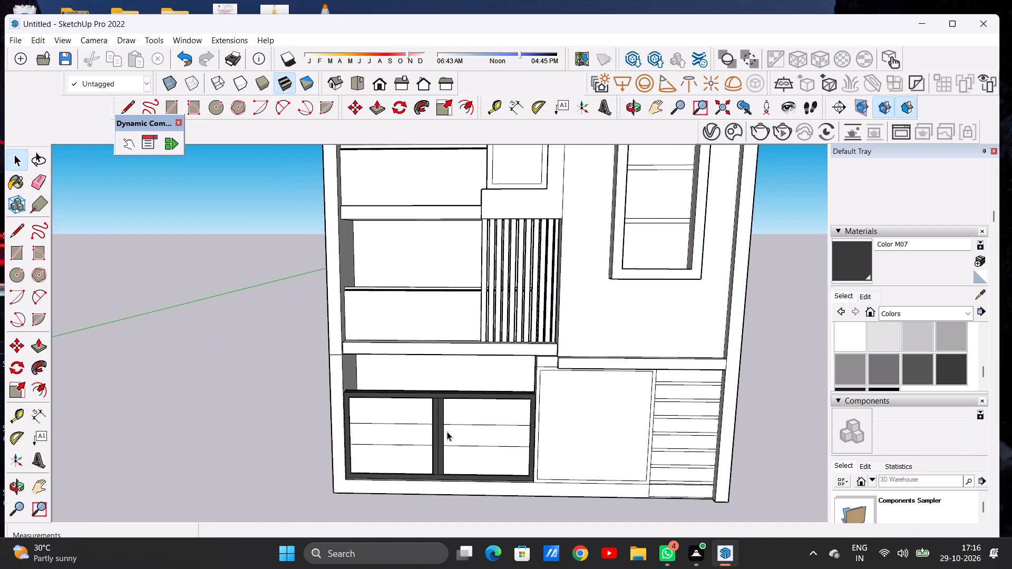
middle_drag(429, 437, 445, 422)
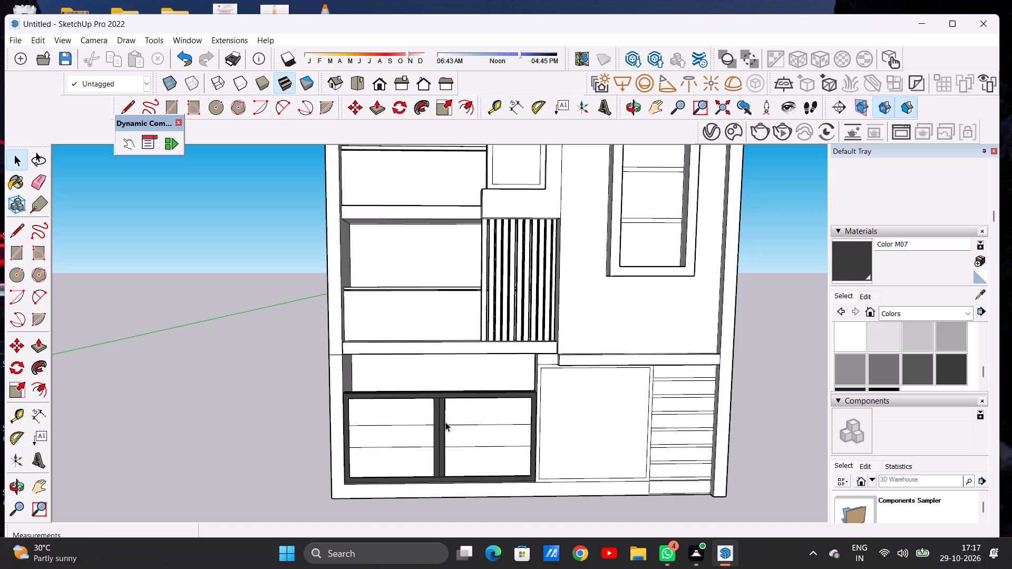
scroll(435, 416, down, 7)
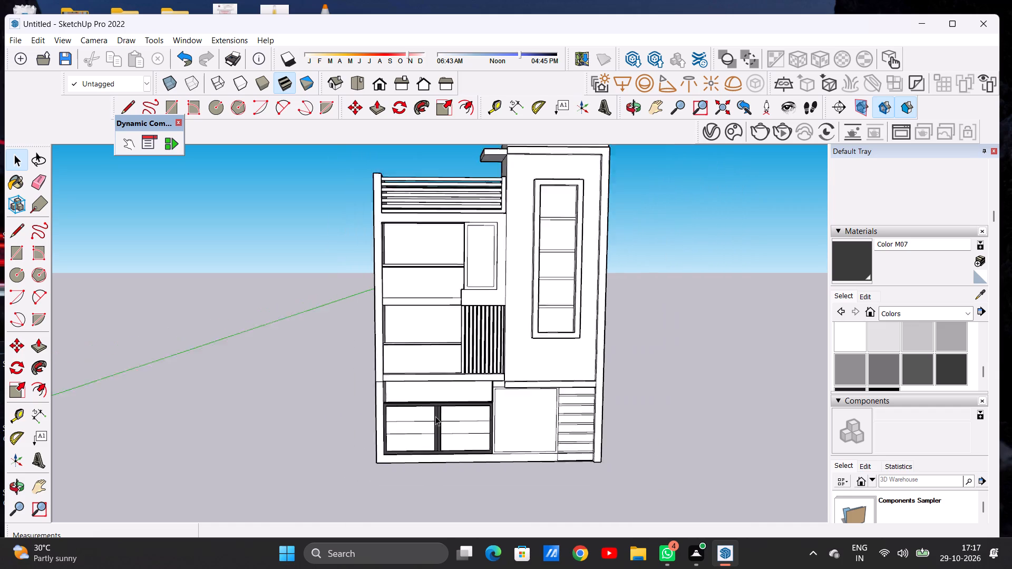
scroll(435, 416, down, 3)
middle_drag(436, 428, 433, 423)
scroll(432, 423, up, 13)
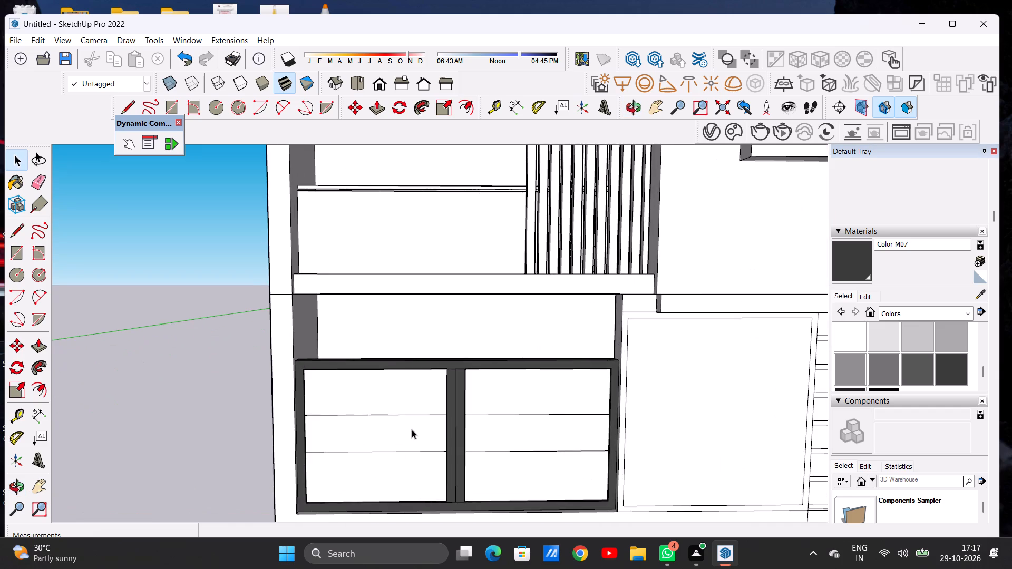
scroll(411, 429, down, 10)
scroll(500, 408, up, 6)
scroll(587, 408, up, 2)
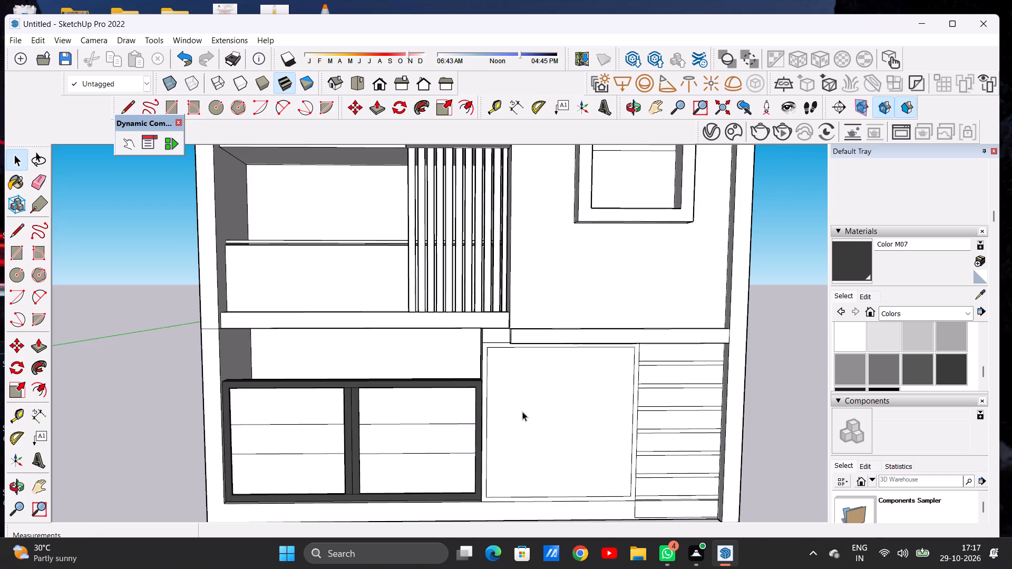
Examine the unpainted framed panel and the banded bay beside the dark frame, up close and within the whole cabinet.
scroll(516, 416, down, 7)
scroll(615, 390, up, 1)
scroll(615, 390, down, 1)
scroll(615, 390, up, 12)
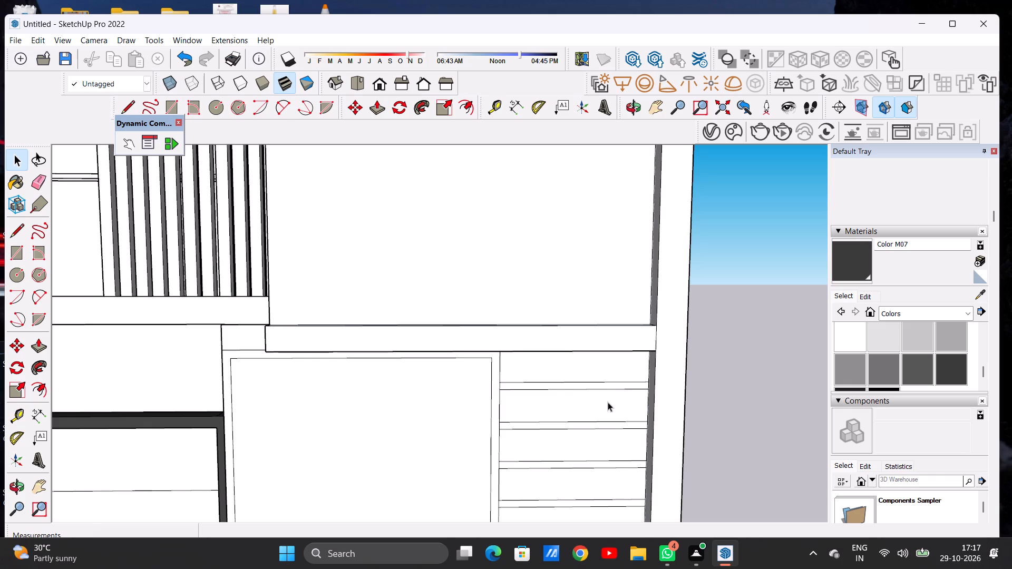
scroll(529, 415, down, 7)
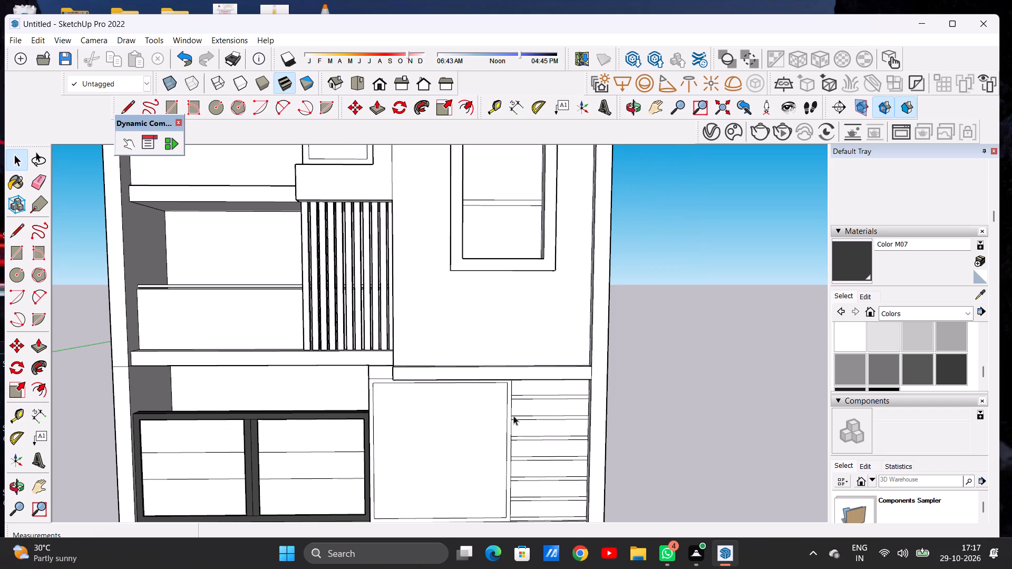
scroll(519, 371, down, 3)
scroll(524, 372, up, 1)
scroll(524, 372, down, 3)
scroll(565, 421, up, 6)
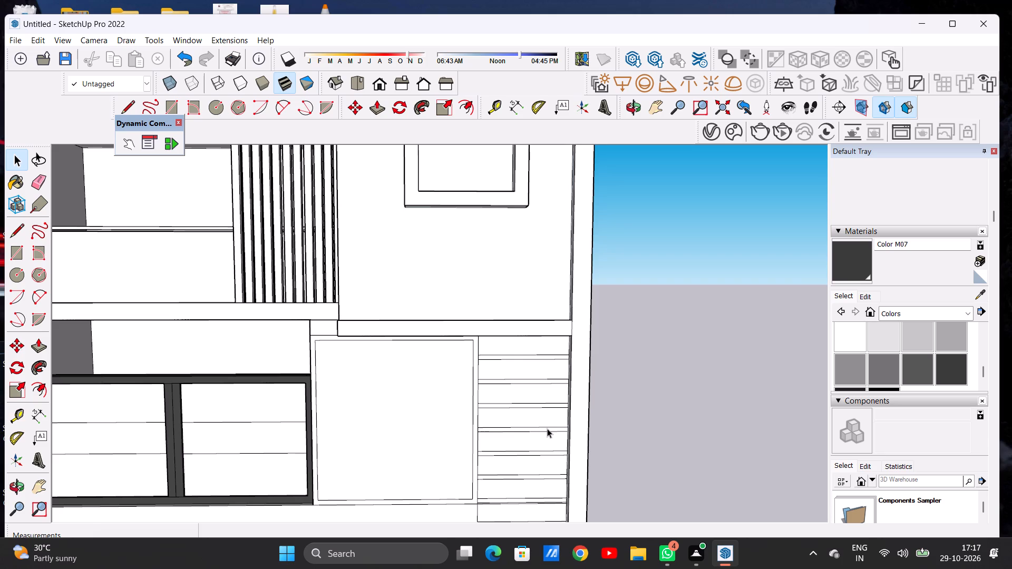
scroll(547, 428, down, 4)
scroll(547, 428, up, 1)
scroll(547, 428, down, 1)
scroll(454, 434, down, 6)
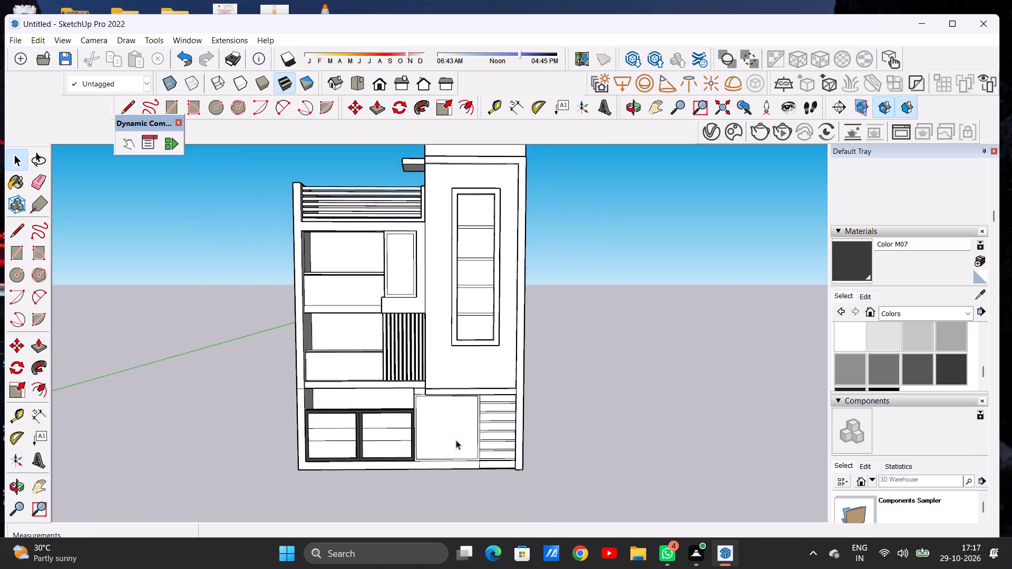
scroll(463, 466, up, 8)
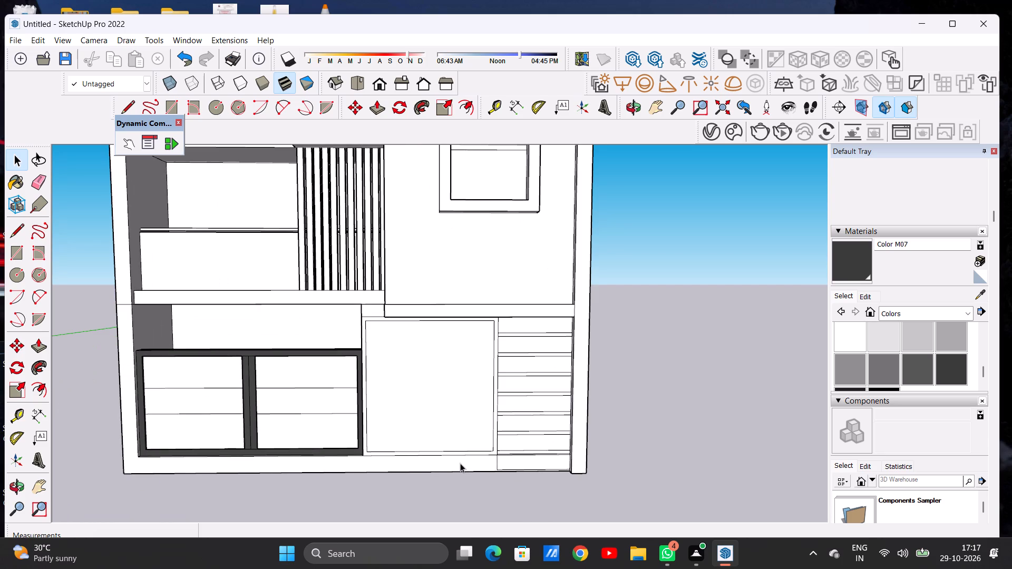
scroll(455, 436, down, 2)
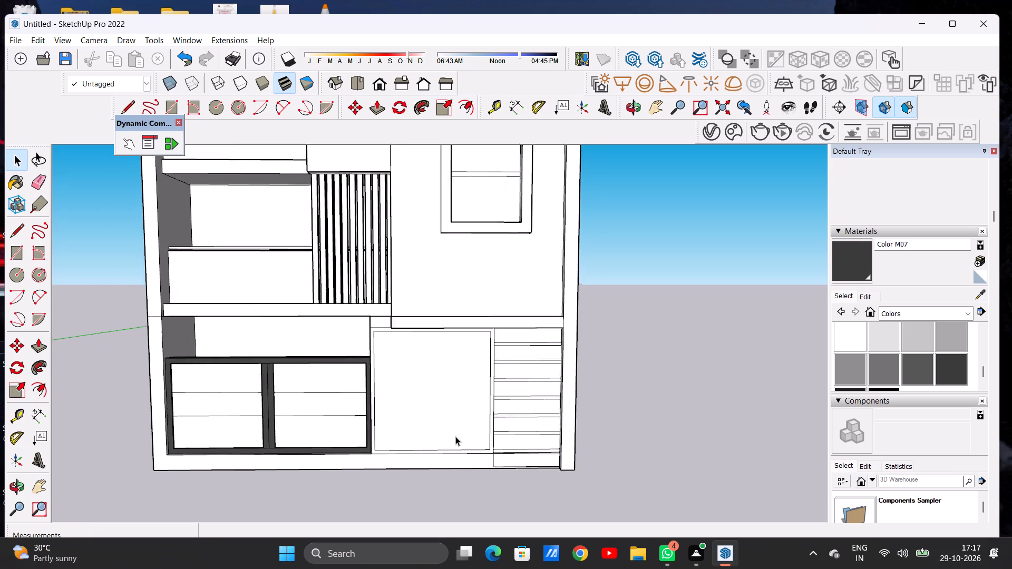
scroll(455, 436, down, 8)
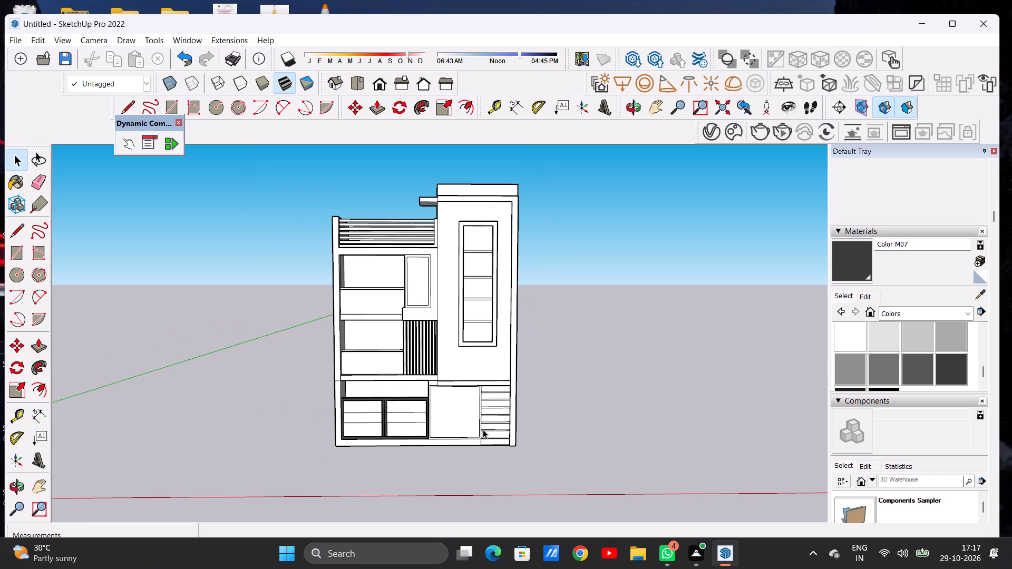
scroll(519, 399, down, 9)
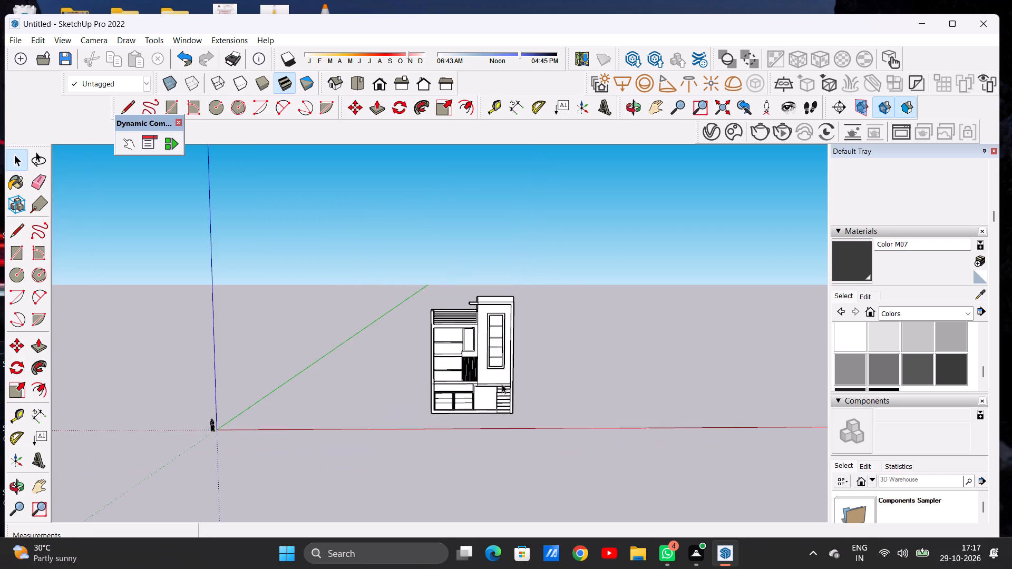
scroll(505, 389, up, 18)
scroll(506, 429, down, 1)
scroll(506, 429, up, 1)
Examine the cabinet's lower section from an oblique side angle and from the front.
middle_drag(489, 435, 344, 426)
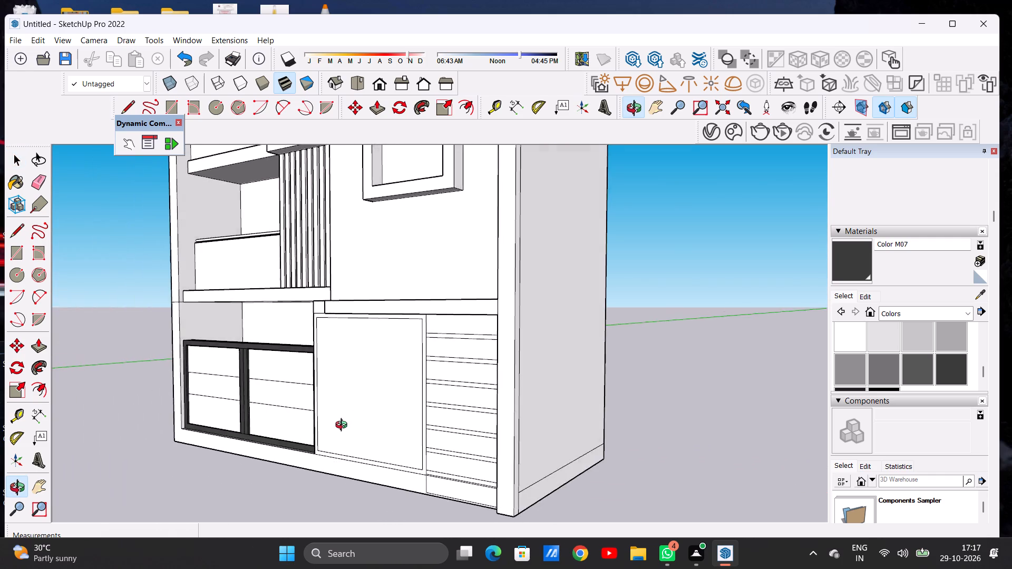
middle_drag(344, 426, 477, 425)
scroll(483, 416, down, 5)
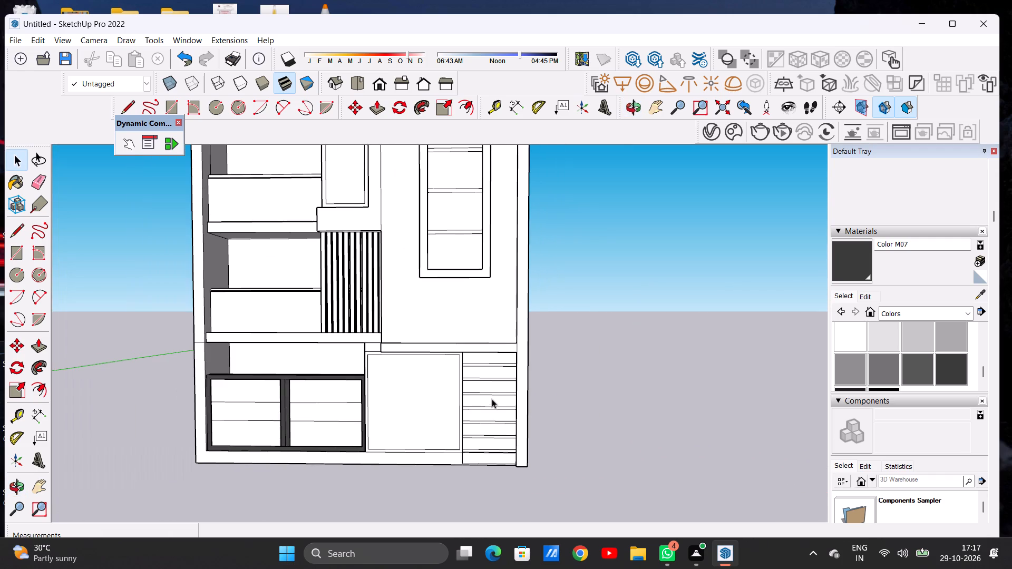
scroll(491, 386, up, 2)
scroll(491, 386, down, 1)
scroll(491, 386, up, 3)
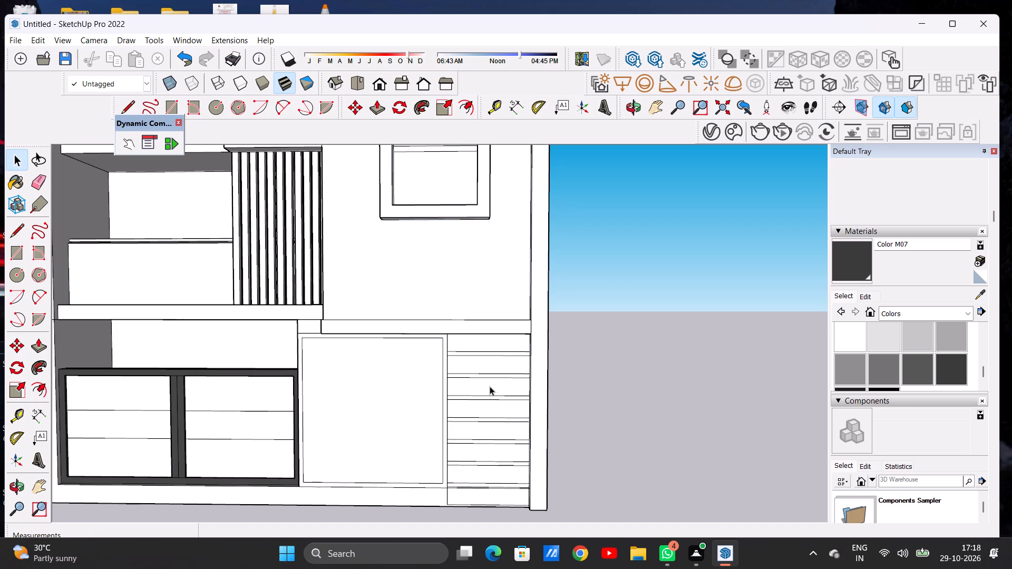
scroll(504, 351, down, 11)
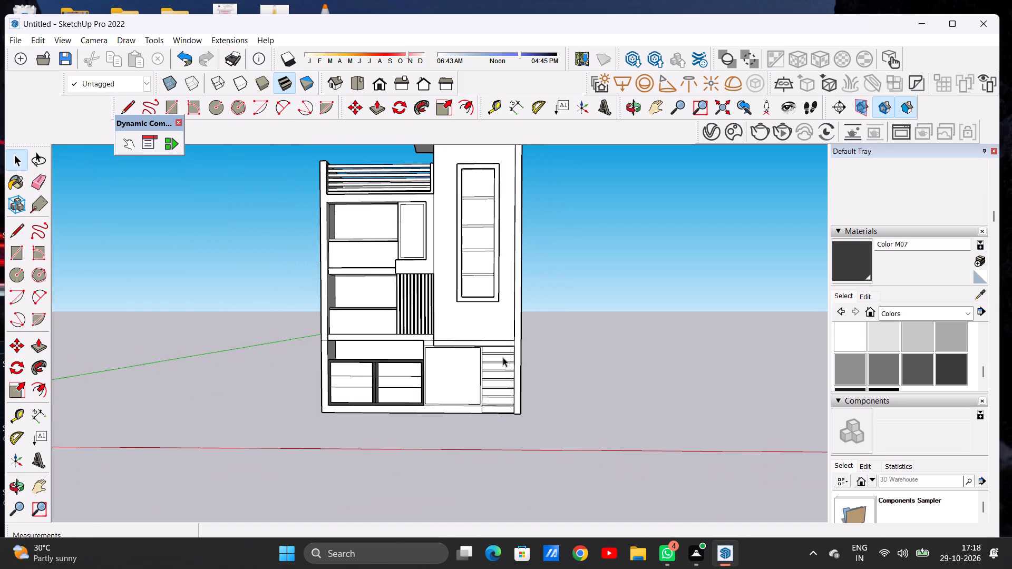
scroll(503, 357, down, 4)
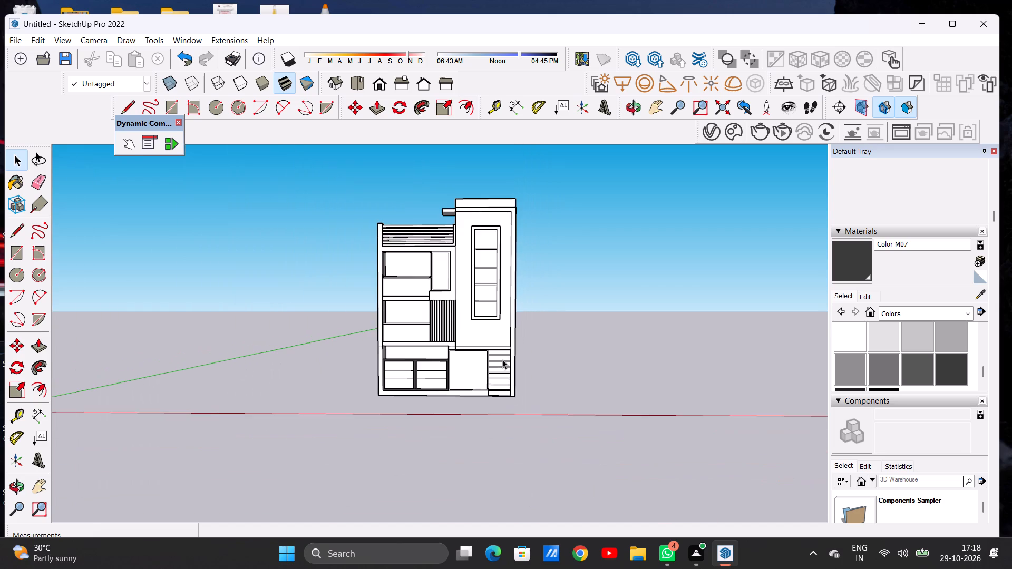
scroll(494, 359, up, 15)
middle_drag(495, 363, 476, 395)
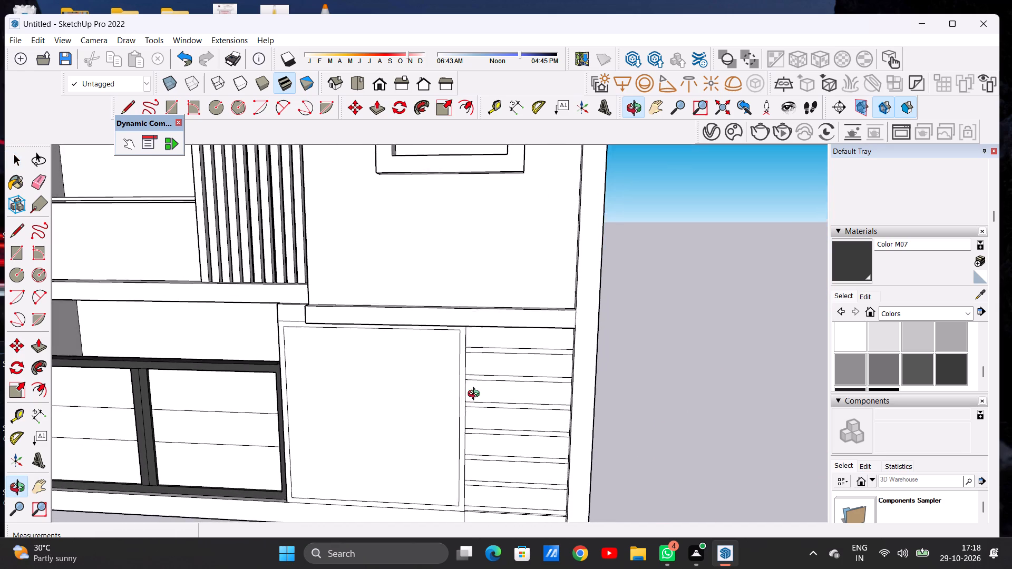
middle_drag(476, 395, 480, 368)
scroll(507, 370, down, 3)
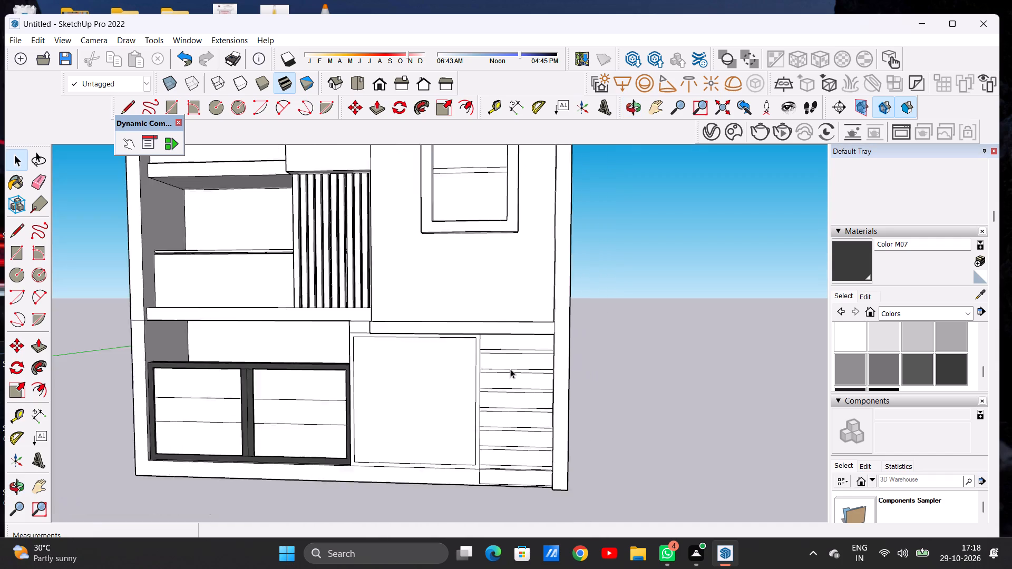
Examine the dark frame's lower corner where it meets the unpainted framed panel, up close and in context.
scroll(510, 369, down, 8)
scroll(426, 418, up, 20)
scroll(426, 418, up, 2)
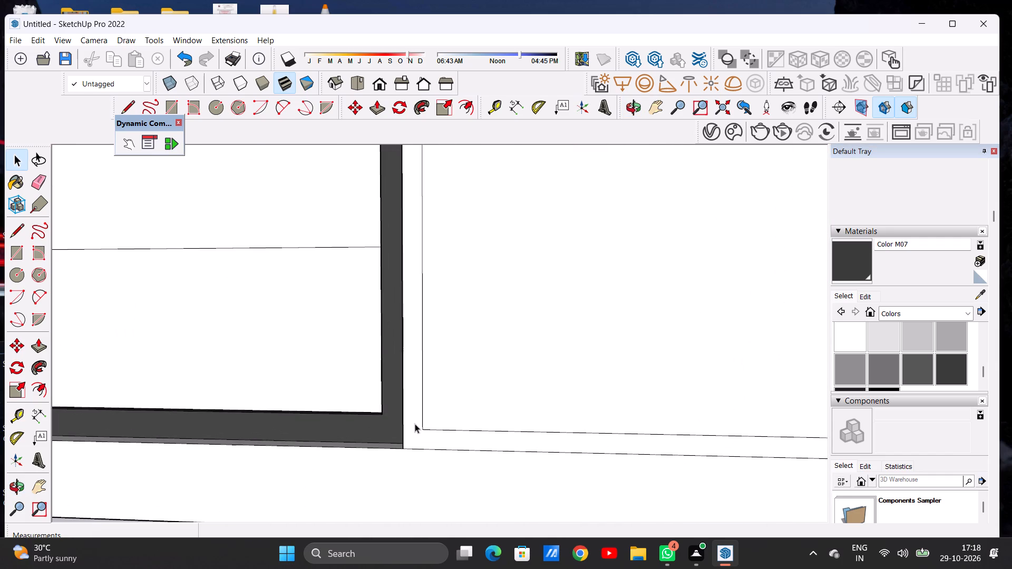
scroll(423, 421, down, 2)
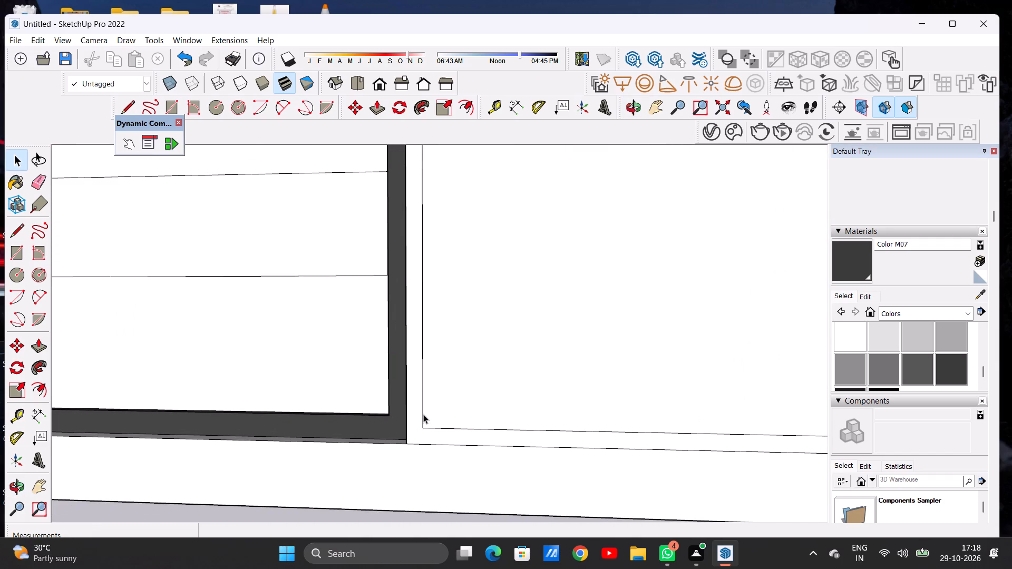
scroll(433, 398, down, 3)
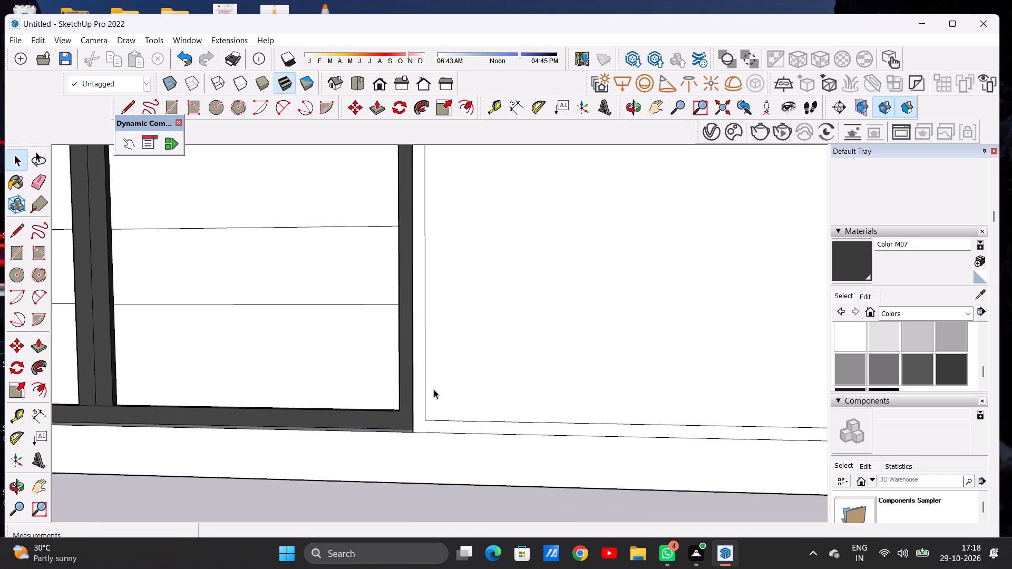
scroll(432, 394, down, 5)
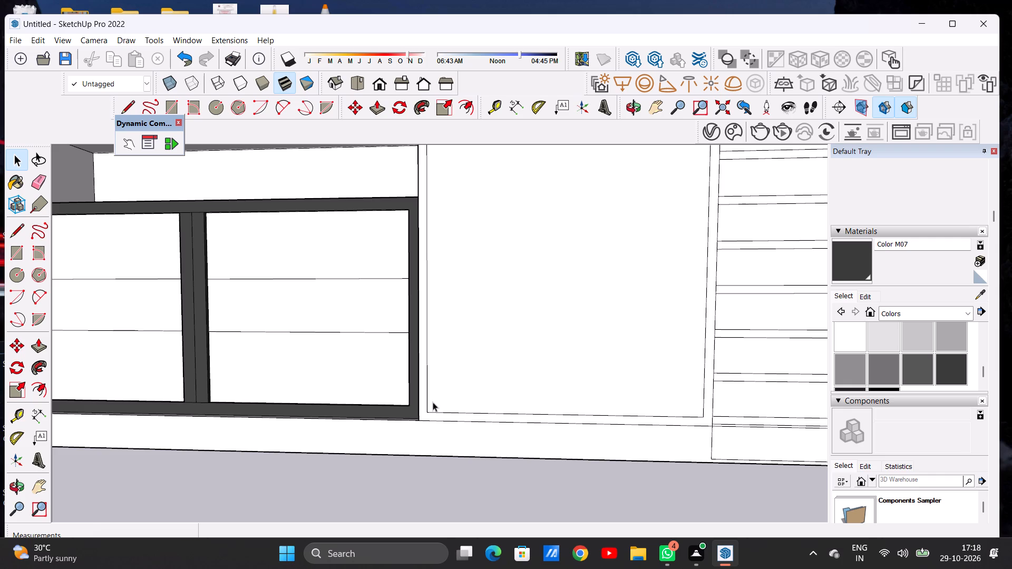
scroll(398, 423, down, 14)
scroll(445, 417, up, 5)
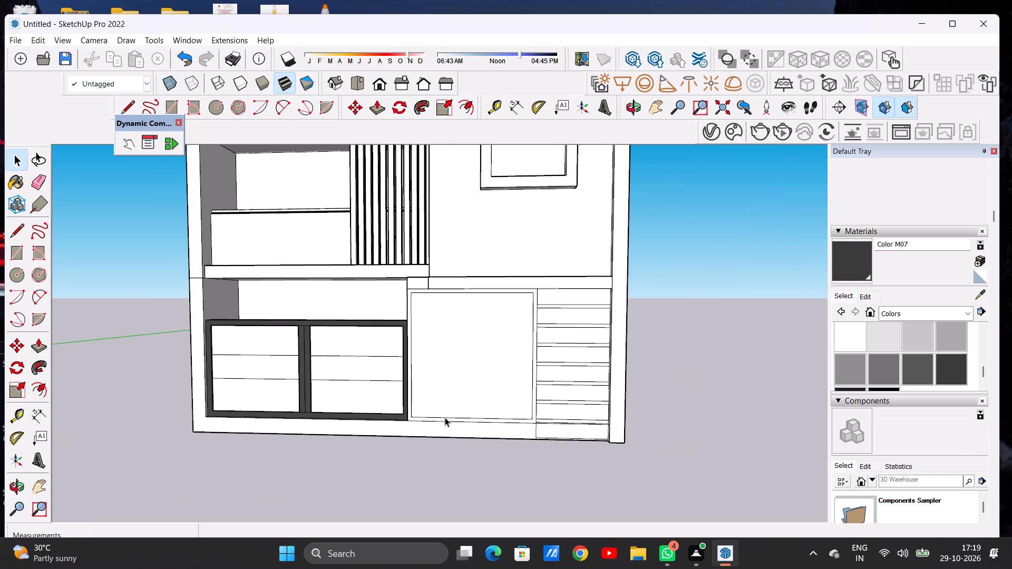
scroll(424, 427, down, 2)
scroll(424, 428, up, 1)
scroll(424, 428, down, 3)
scroll(441, 431, up, 2)
scroll(441, 431, down, 5)
scroll(427, 410, up, 3)
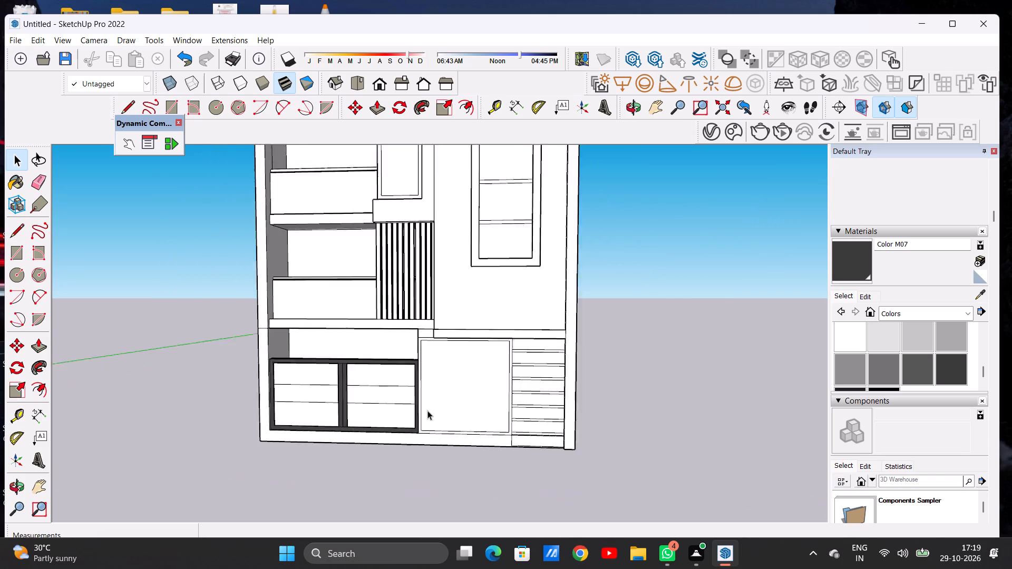
Examine the dark frame and its banded bays from the front, the side and above.
scroll(427, 410, up, 9)
middle_drag(455, 343, 475, 345)
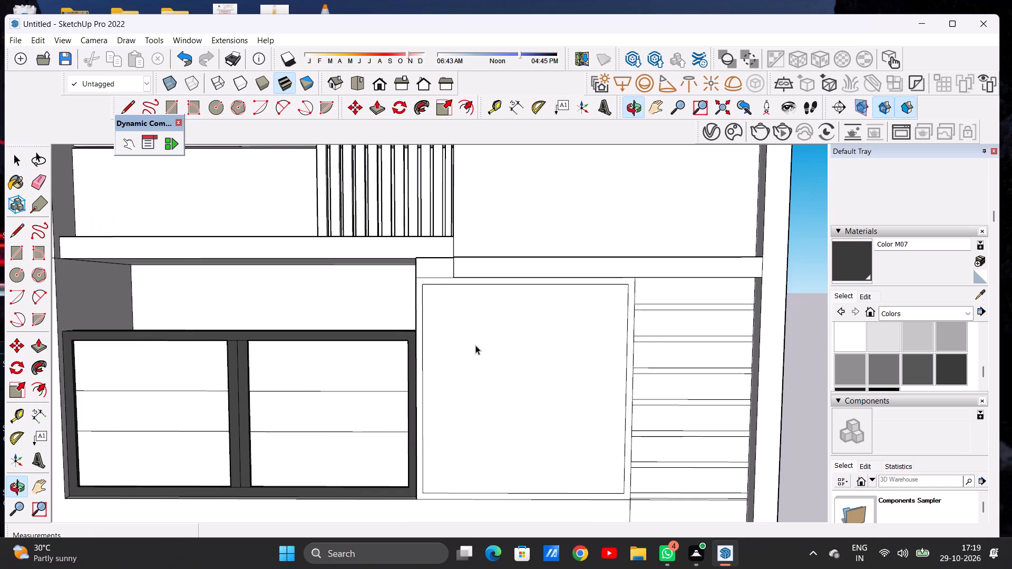
scroll(456, 389, down, 13)
scroll(484, 395, up, 12)
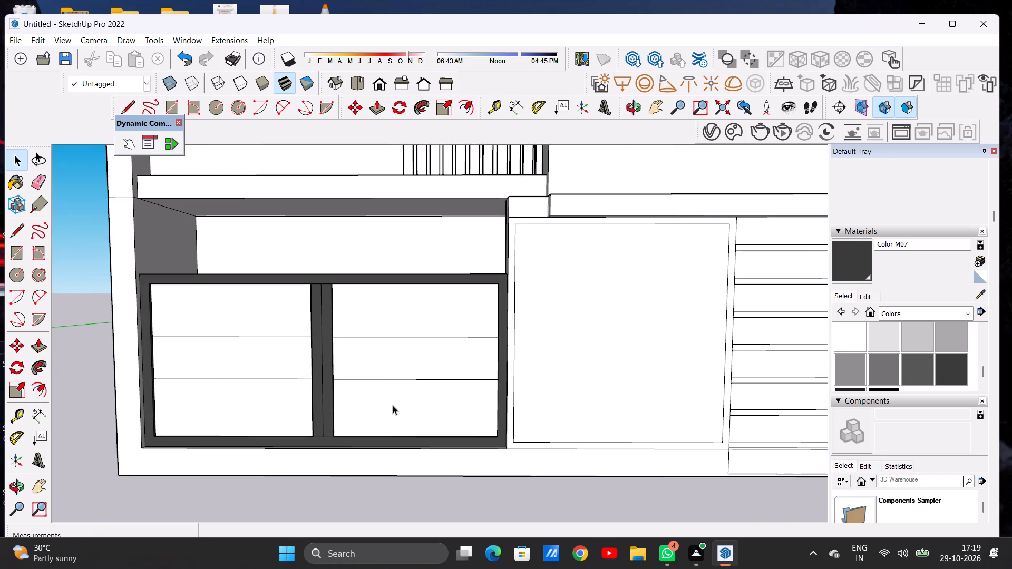
scroll(337, 380, down, 5)
middle_drag(441, 373, 327, 351)
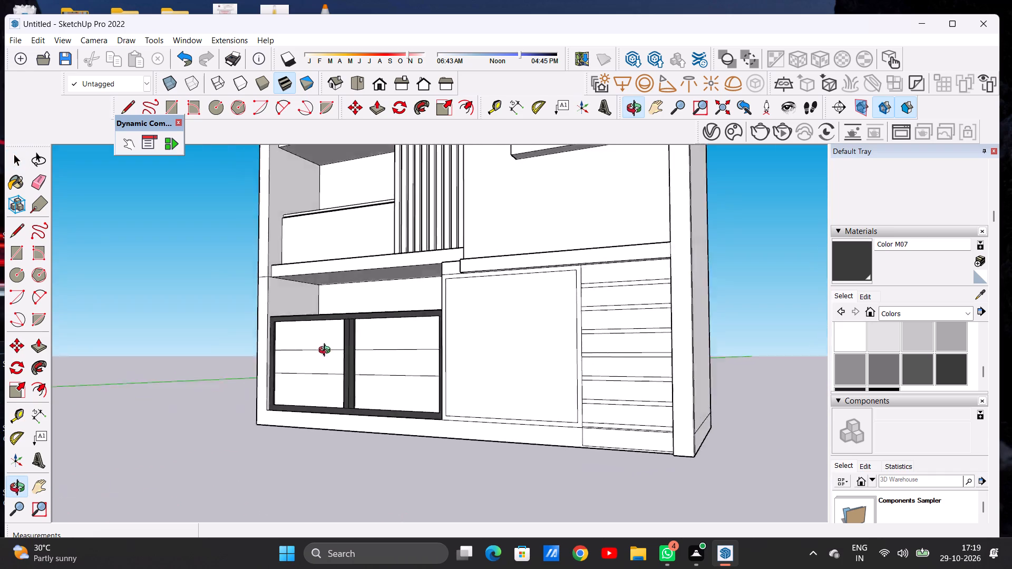
middle_drag(327, 351, 418, 360)
scroll(316, 366, up, 11)
scroll(326, 323, down, 1)
scroll(329, 324, up, 1)
scroll(333, 325, down, 6)
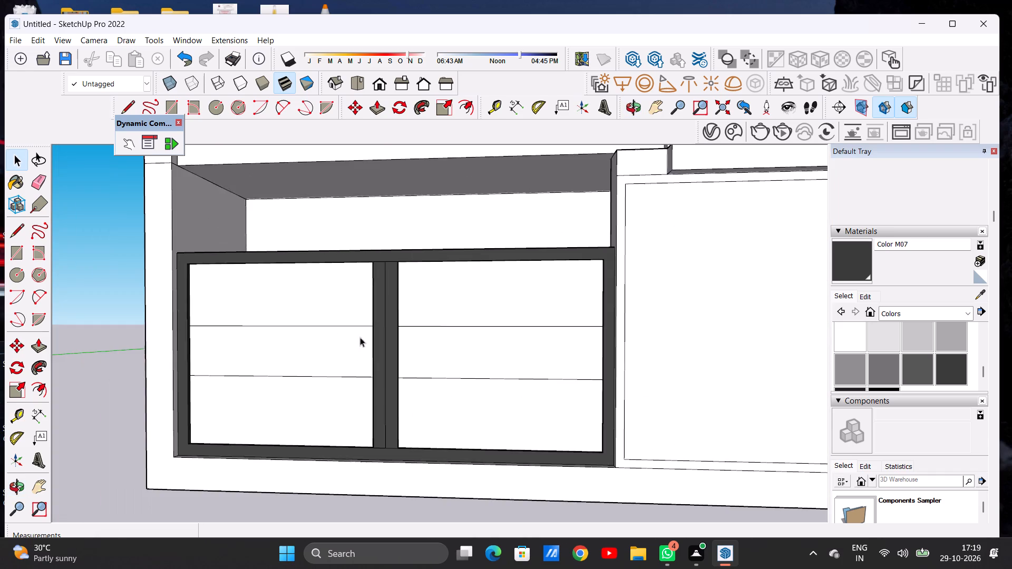
middle_drag(336, 343, 356, 443)
scroll(453, 396, down, 7)
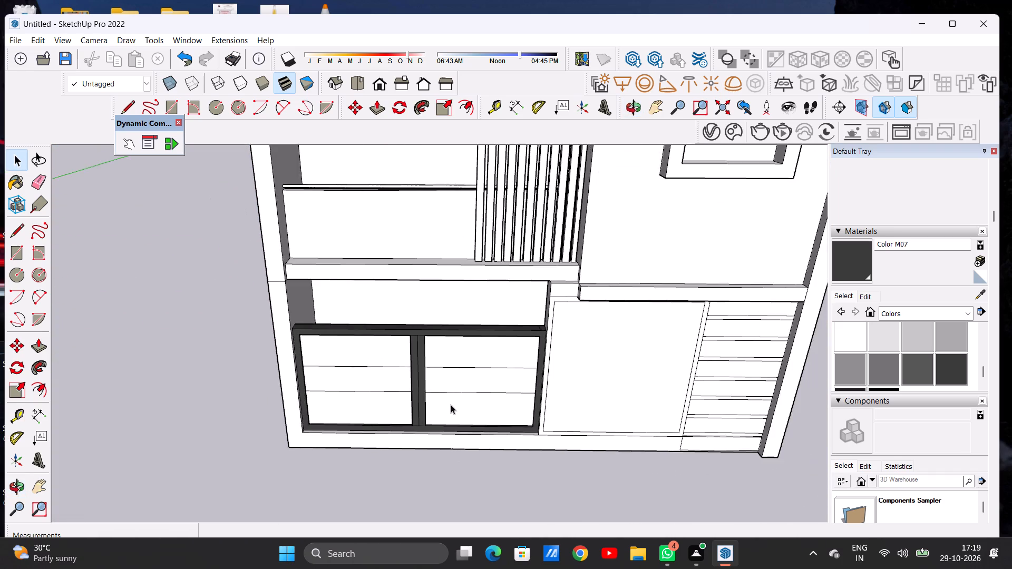
Paint the top and bottom bands of both dark-framed lower bays with Wood Cherry Original from the Wood collection.
middle_drag(435, 407, 419, 338)
scroll(400, 369, up, 8)
scroll(393, 371, down, 1)
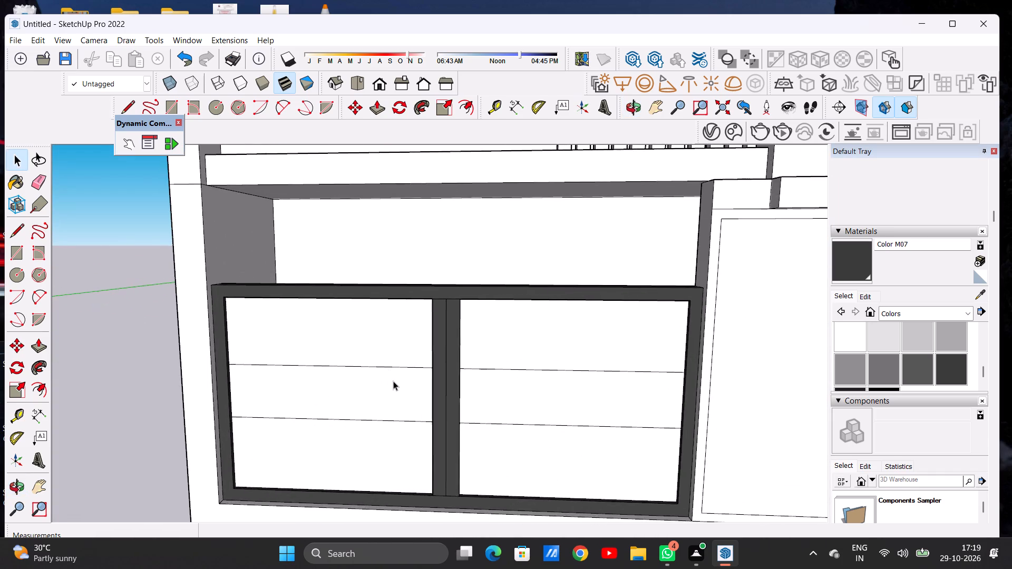
middle_drag(393, 382, 405, 351)
scroll(405, 363, down, 14)
scroll(396, 391, up, 15)
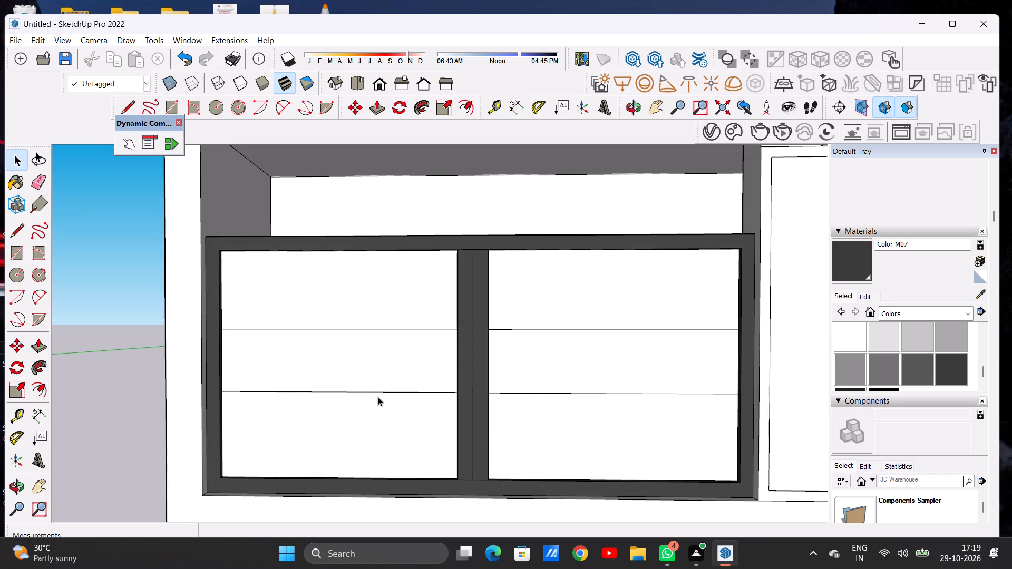
scroll(378, 397, down, 5)
middle_click(372, 389)
scroll(366, 393, up, 6)
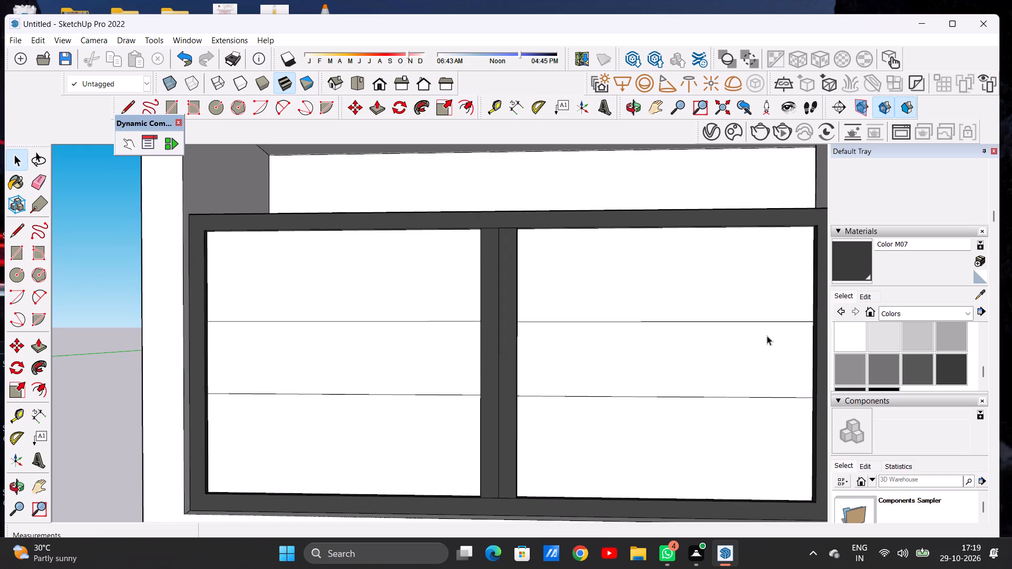
click(889, 312)
click(898, 481)
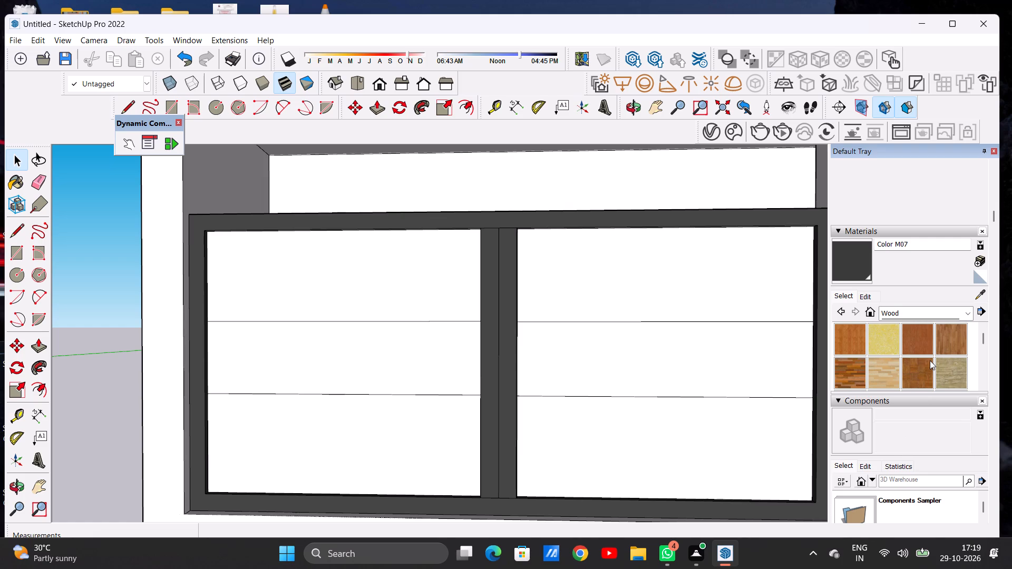
click(854, 338)
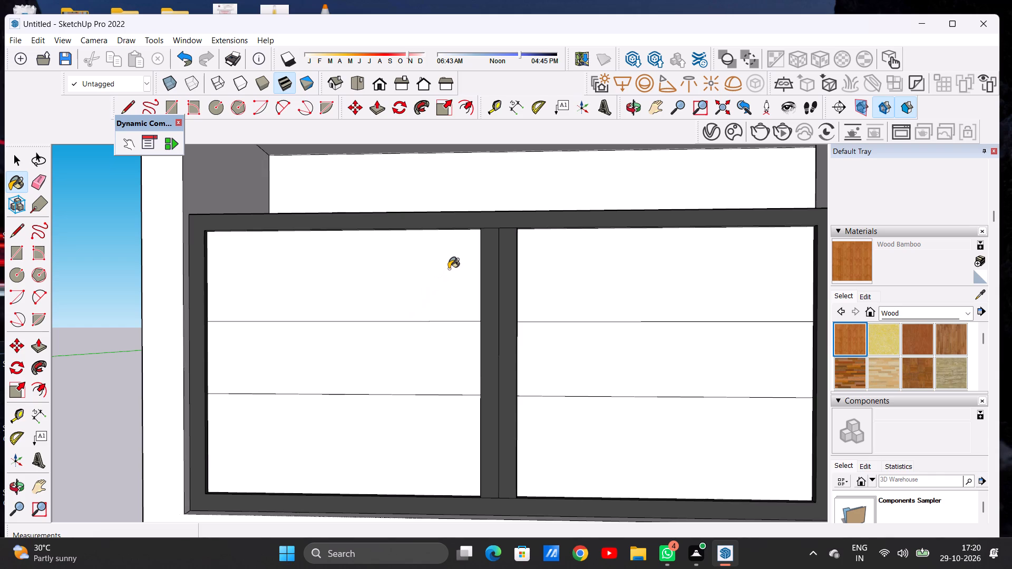
click(911, 331)
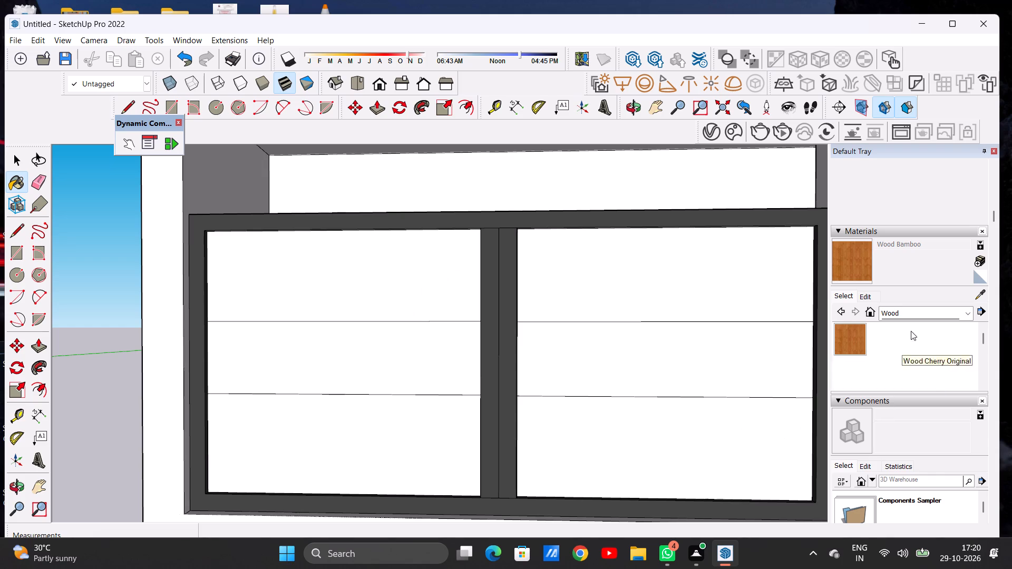
click(403, 275)
click(650, 283)
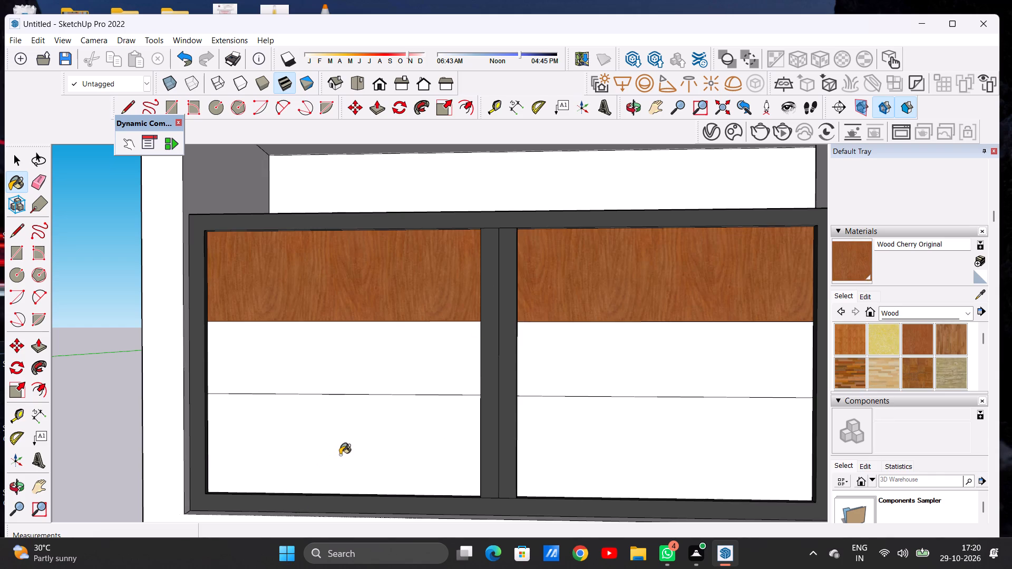
click(352, 448)
click(651, 432)
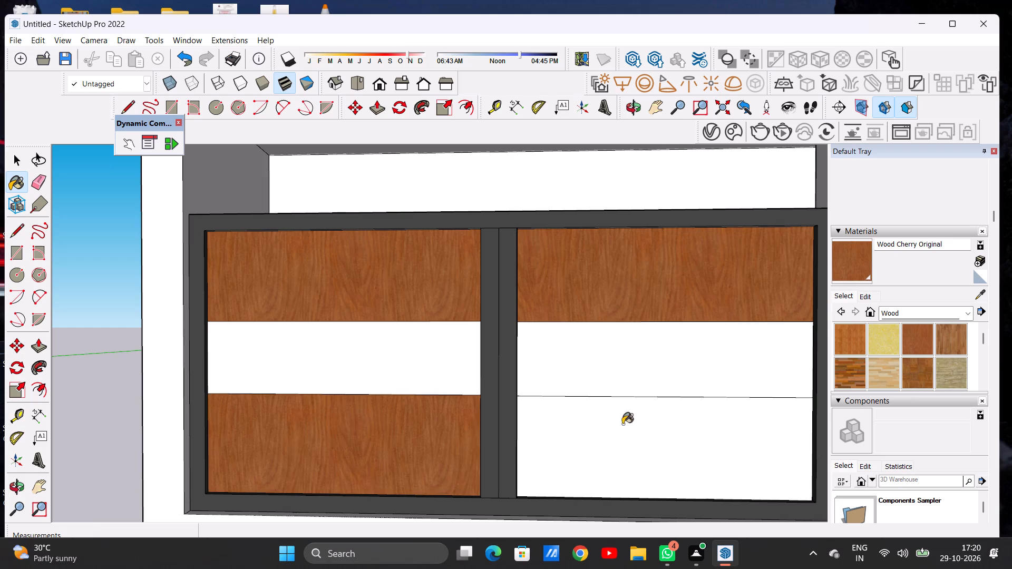
Brighten the Wood Cherry Original material to a lighter orange-brown and check it on the painted bands.
scroll(592, 412, down, 5)
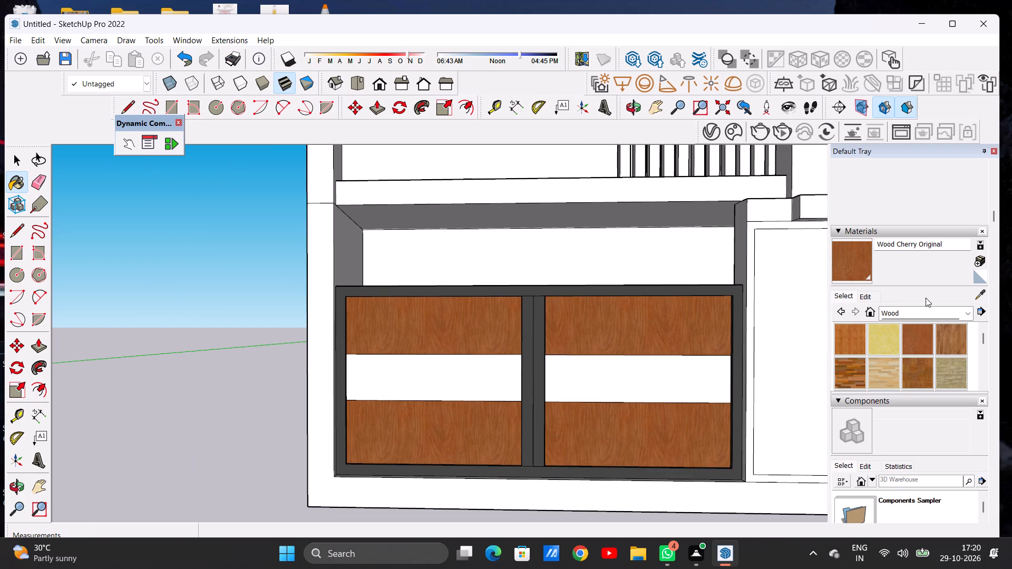
click(971, 309)
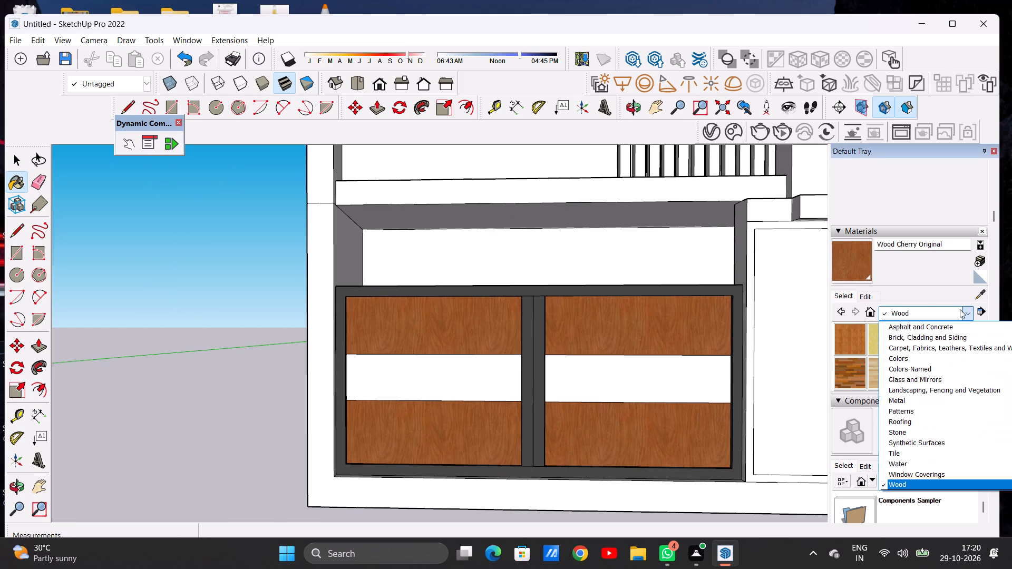
click(869, 296)
click(869, 296)
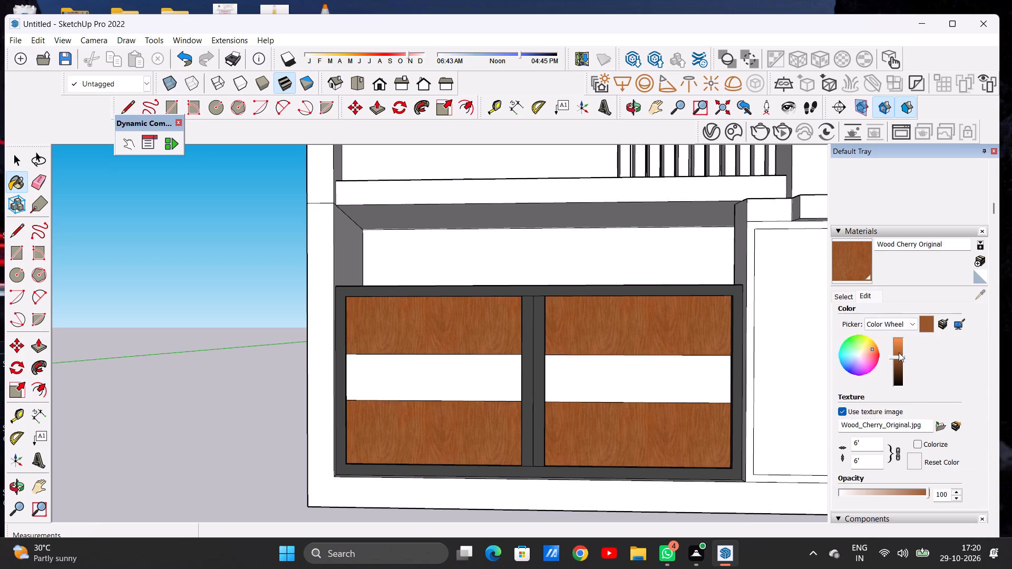
click(897, 348)
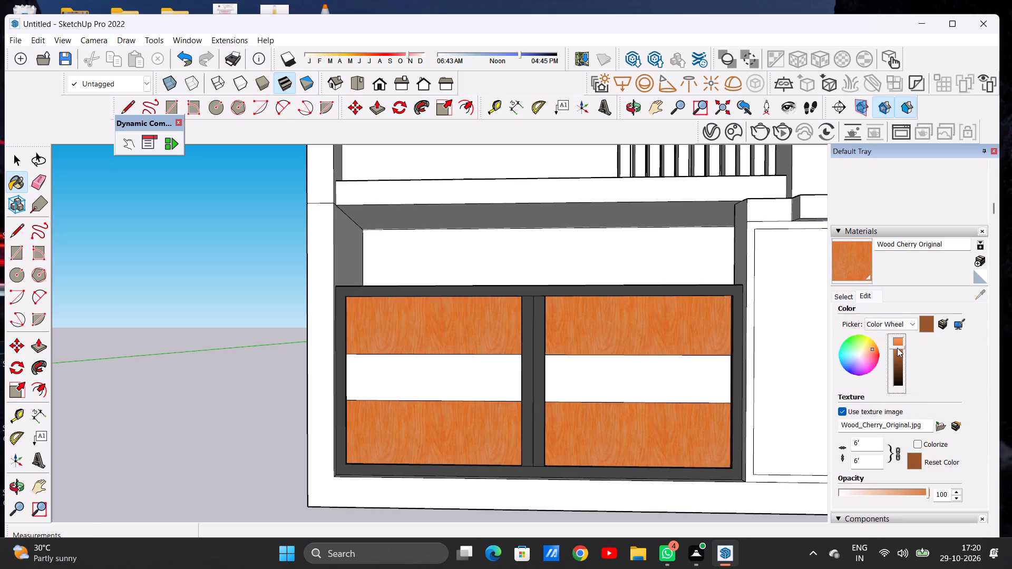
scroll(593, 360, down, 5)
scroll(512, 371, up, 9)
scroll(596, 360, down, 1)
scroll(596, 360, up, 2)
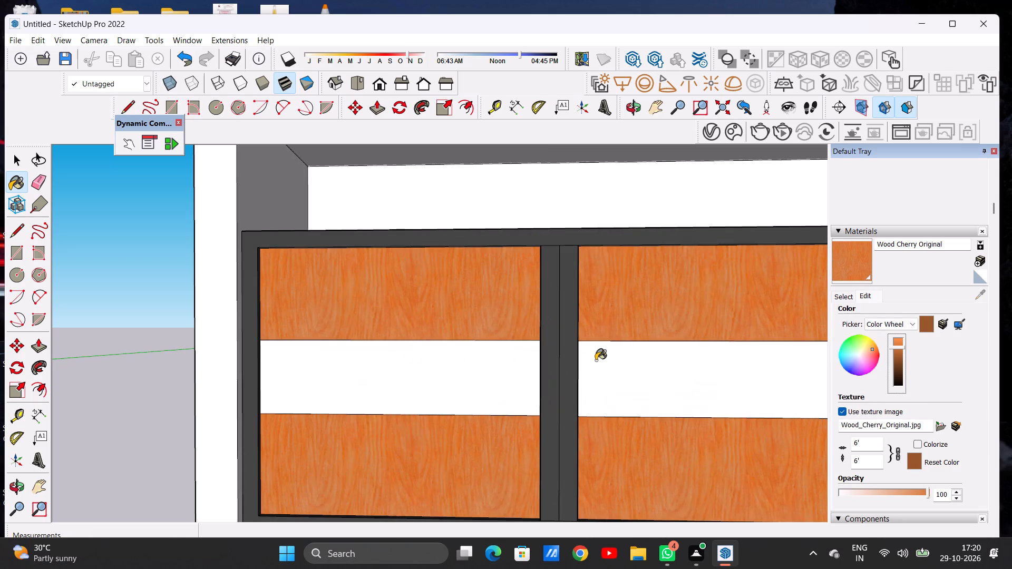
scroll(560, 369, down, 3)
scroll(559, 371, up, 1)
scroll(559, 371, down, 20)
scroll(559, 371, down, 2)
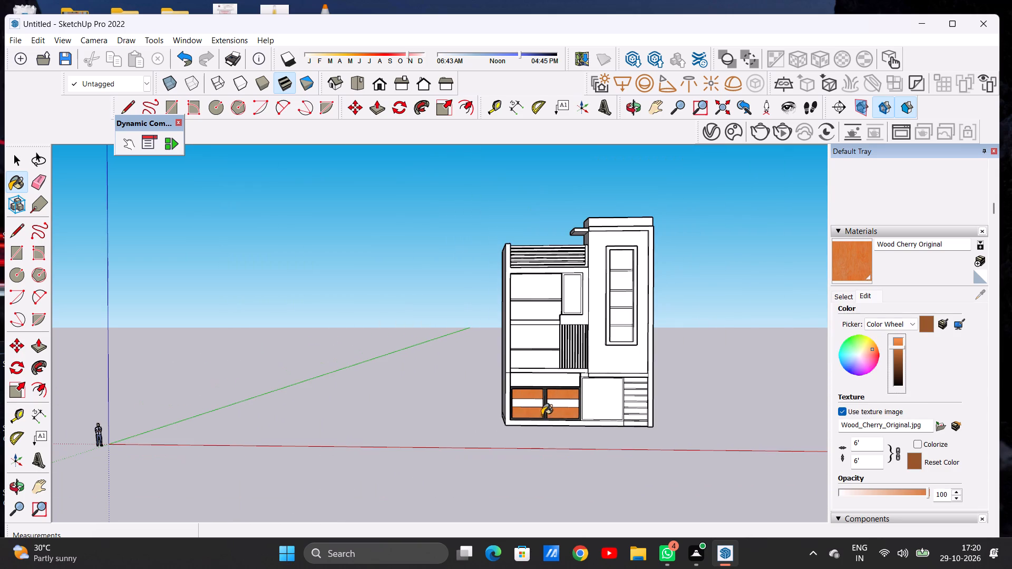
scroll(550, 403, up, 20)
scroll(550, 403, up, 1)
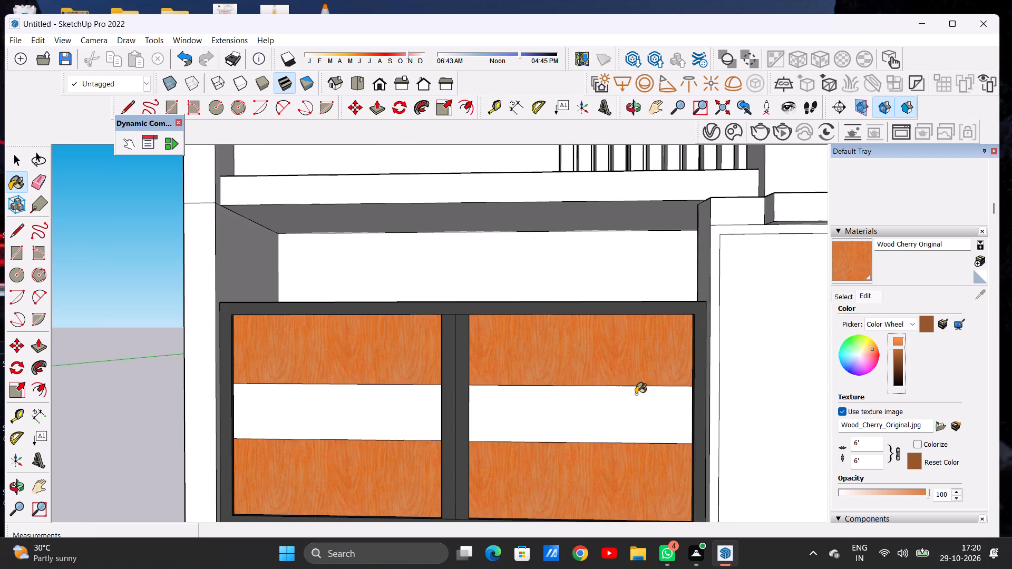
click(898, 350)
scroll(442, 426, down, 7)
scroll(441, 426, up, 11)
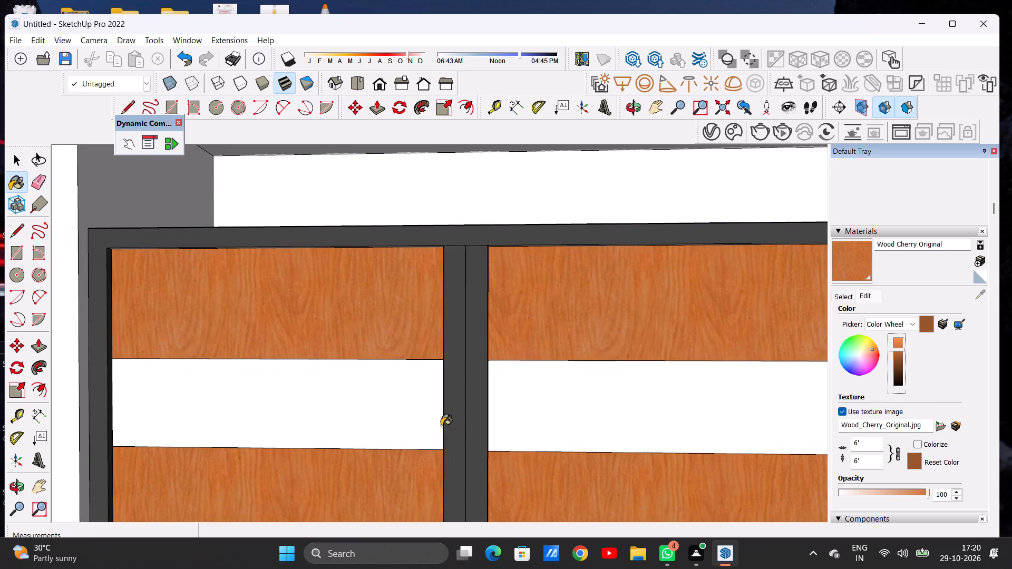
scroll(484, 426, down, 1)
key(space)
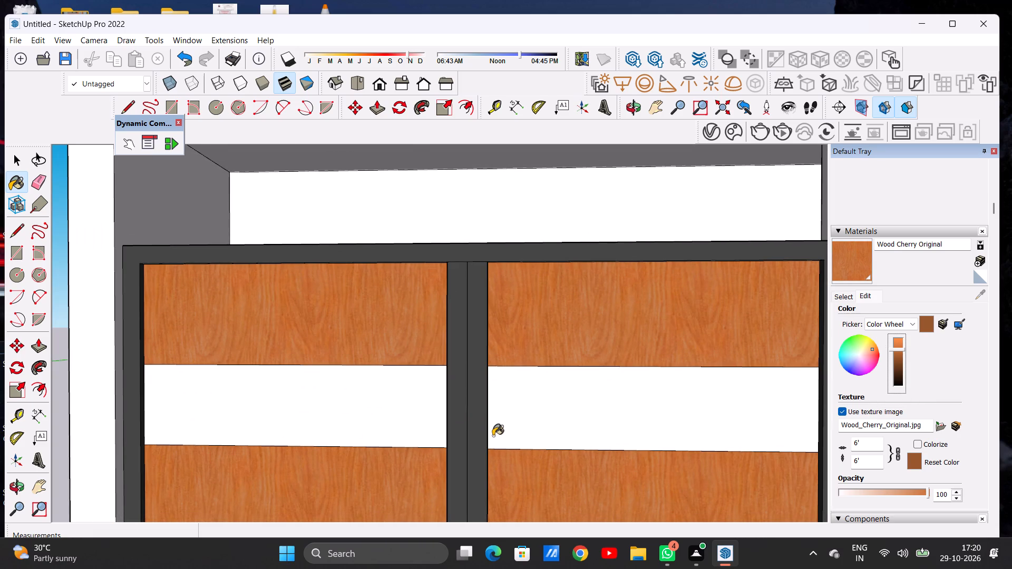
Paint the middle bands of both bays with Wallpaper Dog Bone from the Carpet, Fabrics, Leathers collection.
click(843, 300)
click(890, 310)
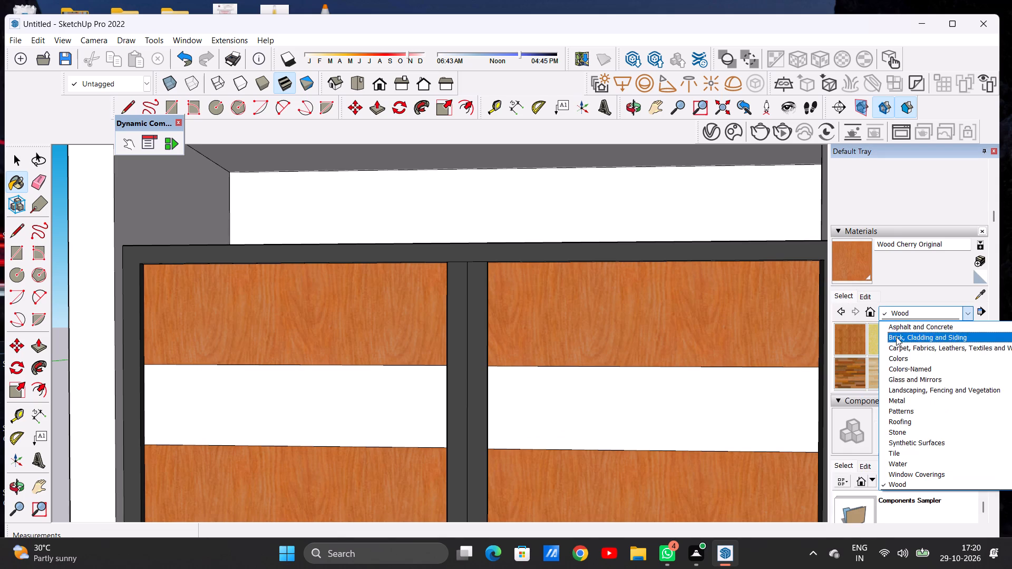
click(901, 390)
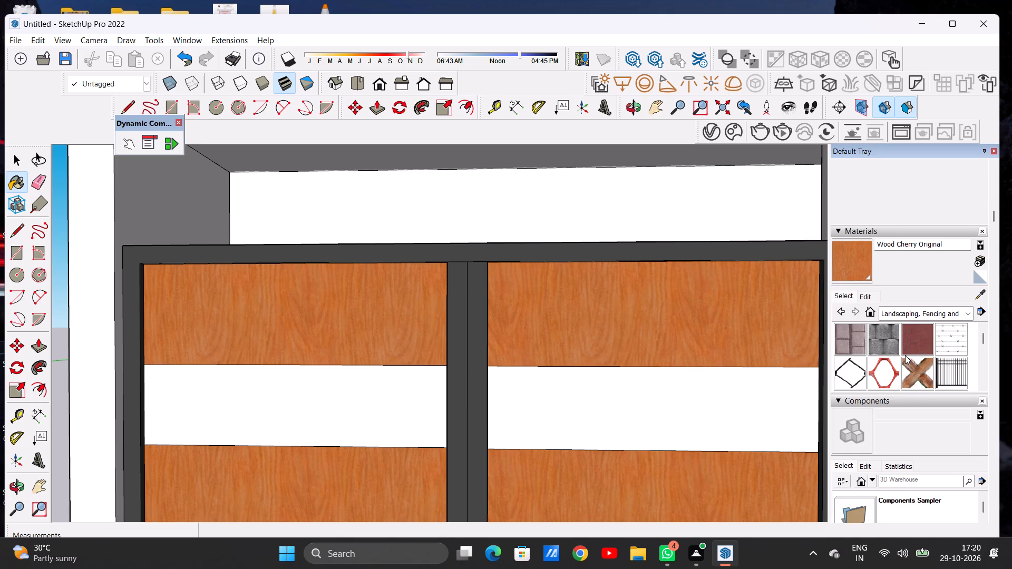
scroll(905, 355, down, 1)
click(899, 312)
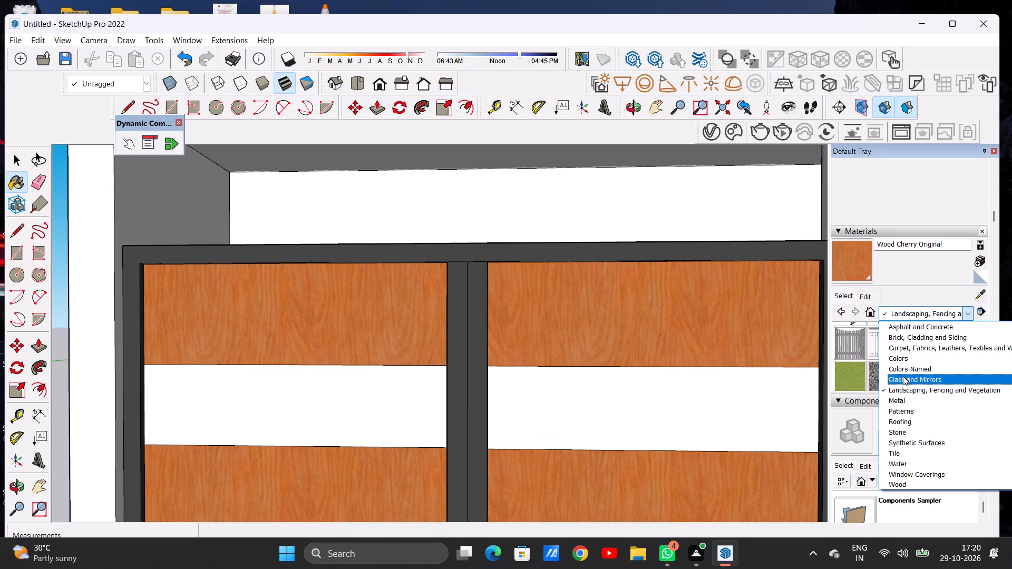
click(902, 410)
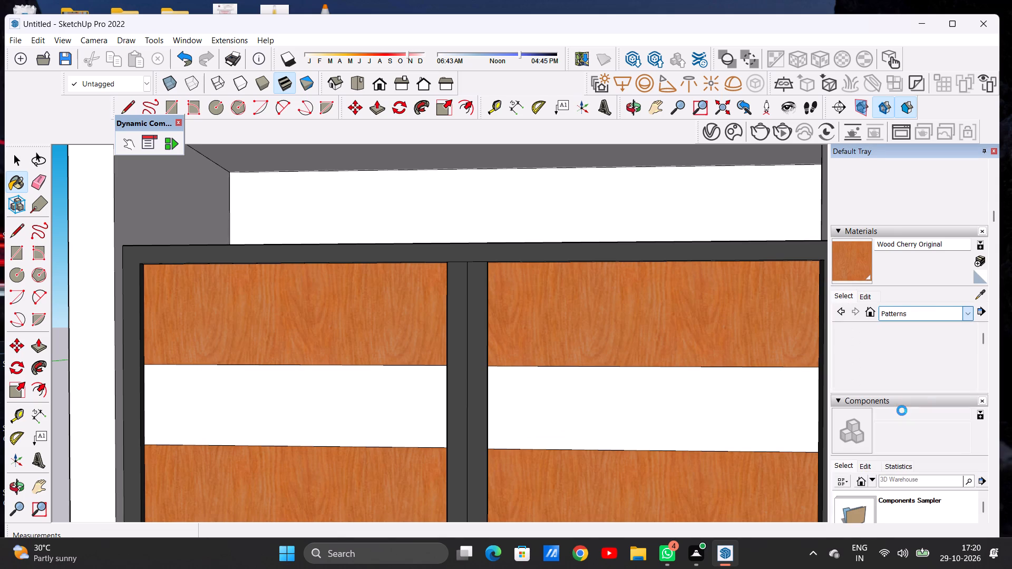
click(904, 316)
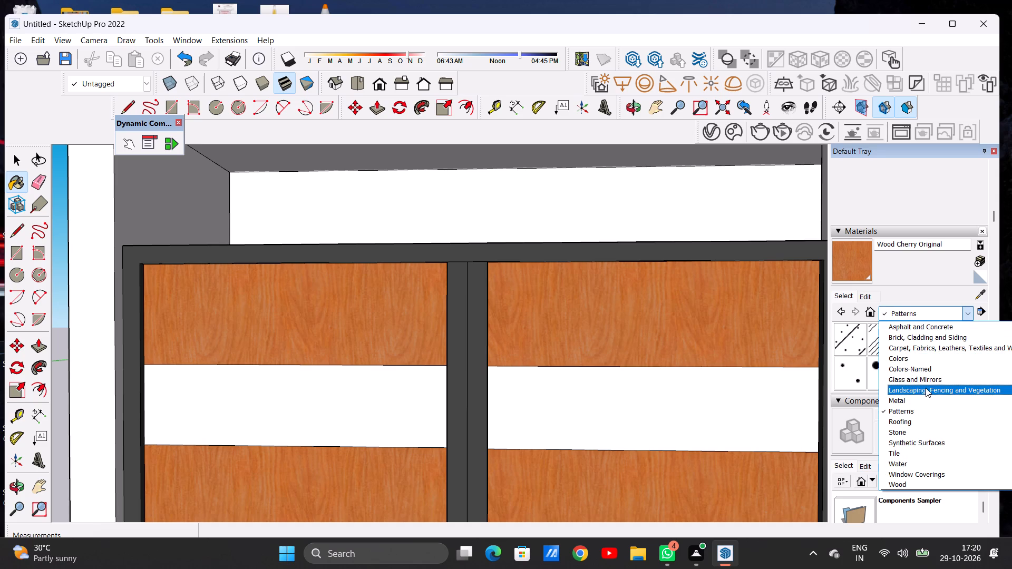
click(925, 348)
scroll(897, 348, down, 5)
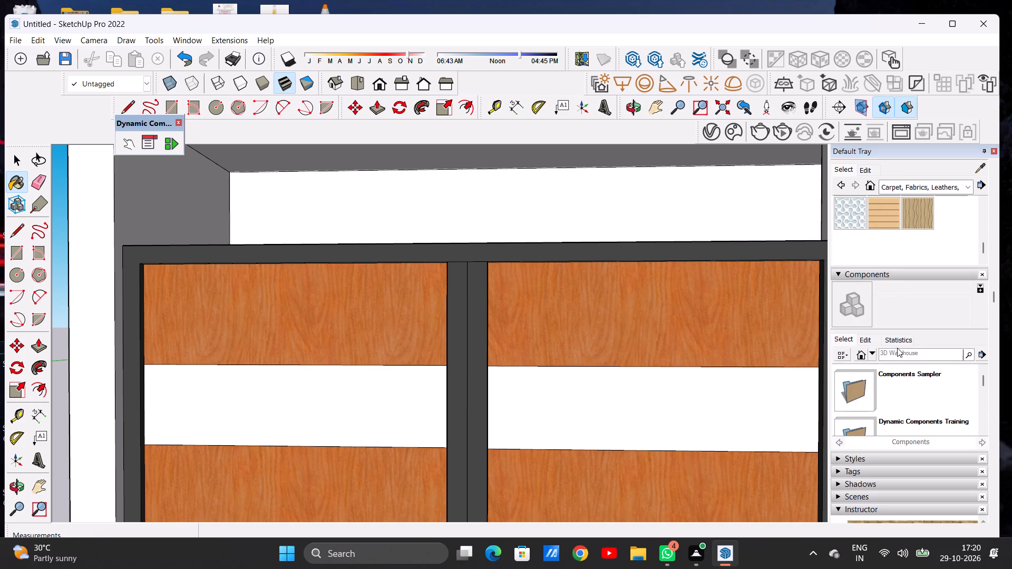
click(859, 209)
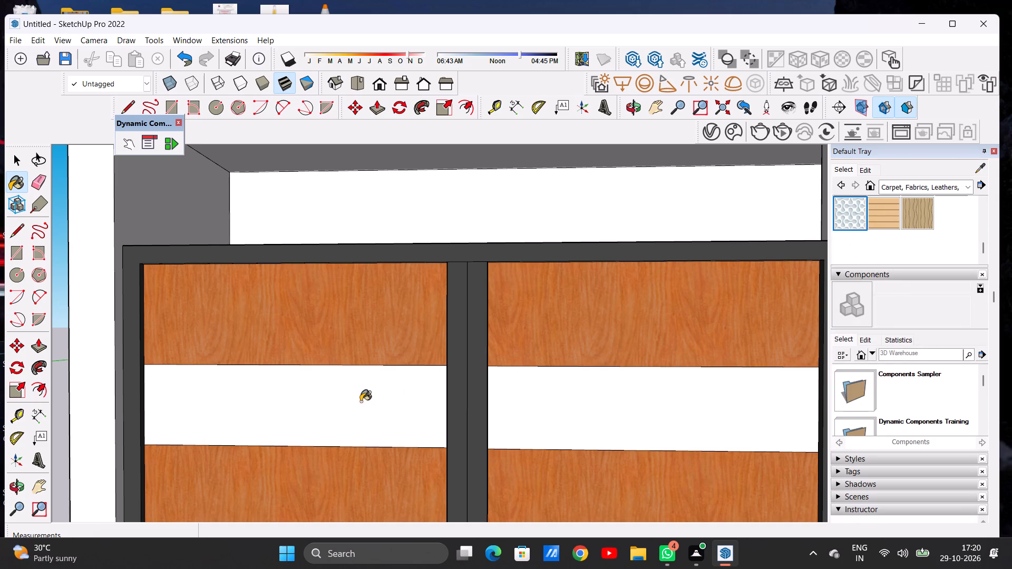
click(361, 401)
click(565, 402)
Examine the wallpapered middle bands beside the wood bands, up close and within the cabinet's lower section.
scroll(514, 424, down, 12)
scroll(530, 415, up, 1)
scroll(530, 415, down, 2)
middle_drag(477, 414, 416, 477)
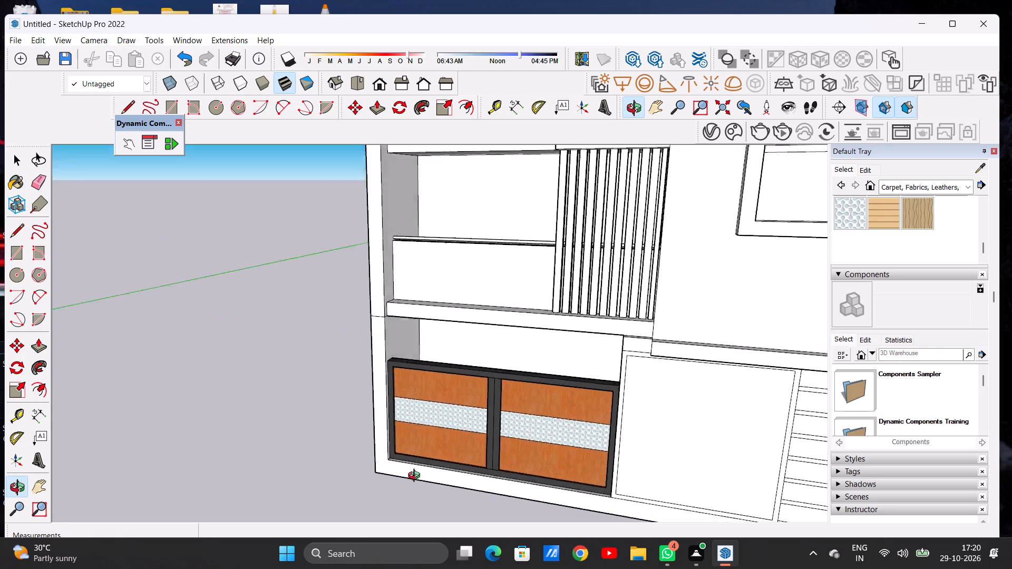
middle_drag(416, 477, 460, 444)
scroll(485, 423, up, 20)
scroll(488, 423, down, 1)
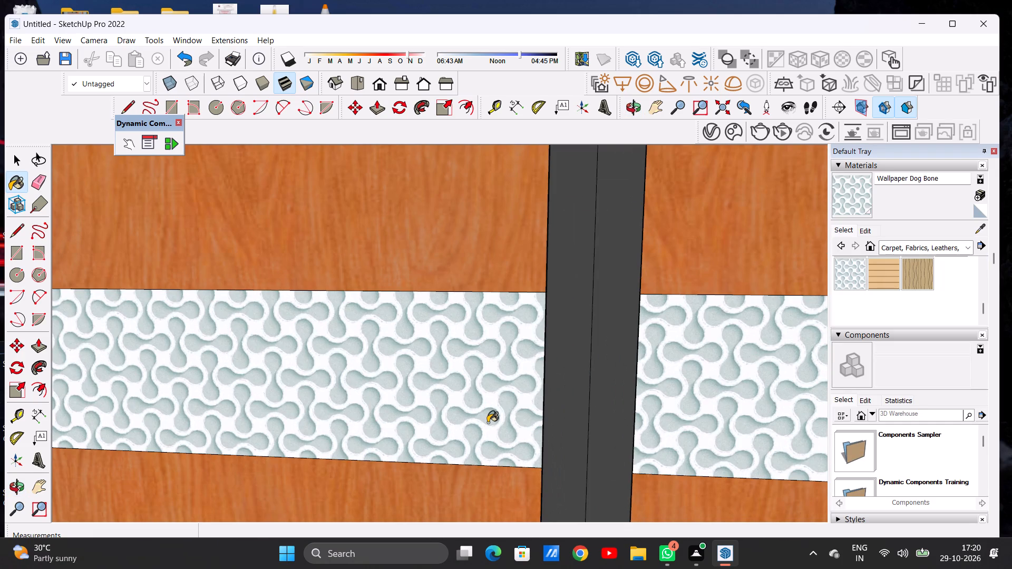
key(space)
scroll(521, 390, down, 12)
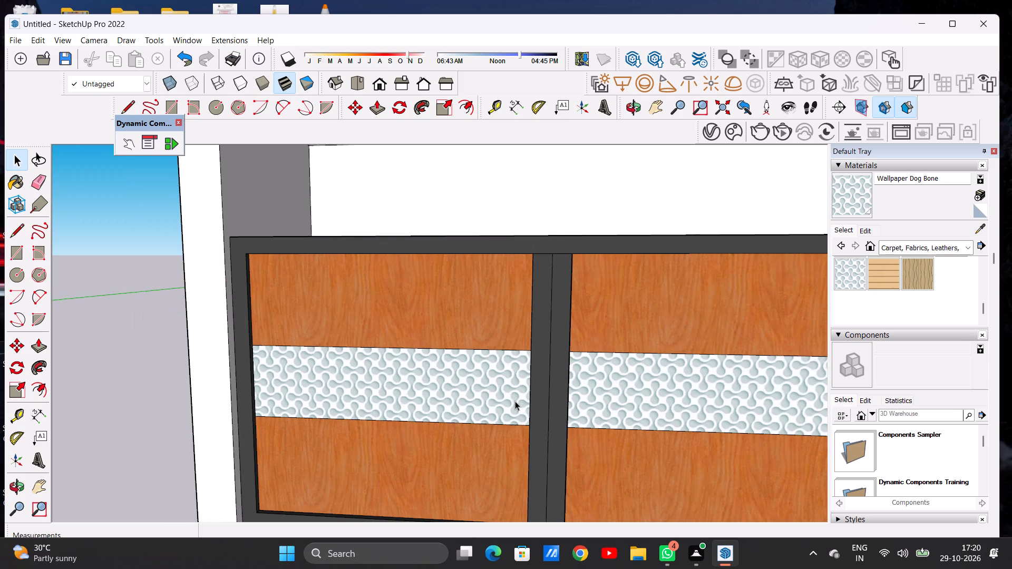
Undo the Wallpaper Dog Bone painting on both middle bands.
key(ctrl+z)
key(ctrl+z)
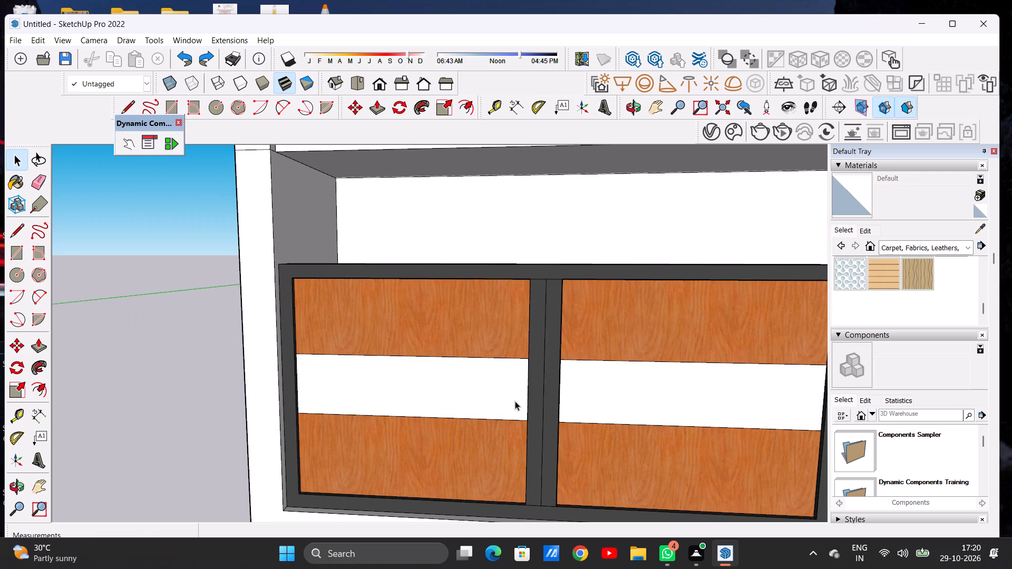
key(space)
Draw a narrow upright rectangle about 3' 7" by 5 3/8" across the left bay's middle band, near the central divider.
key(r)
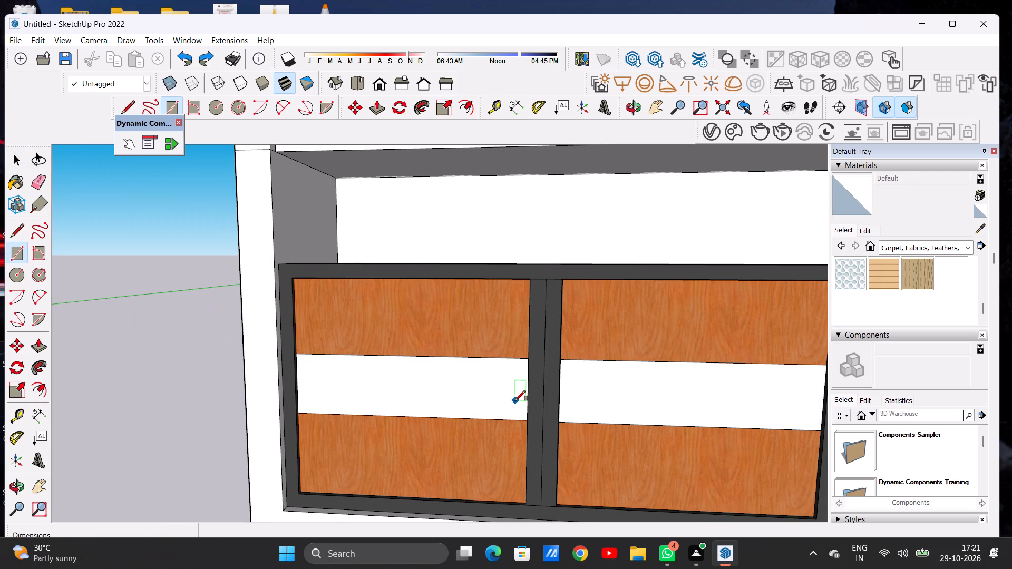
scroll(539, 393, down, 9)
scroll(514, 400, up, 11)
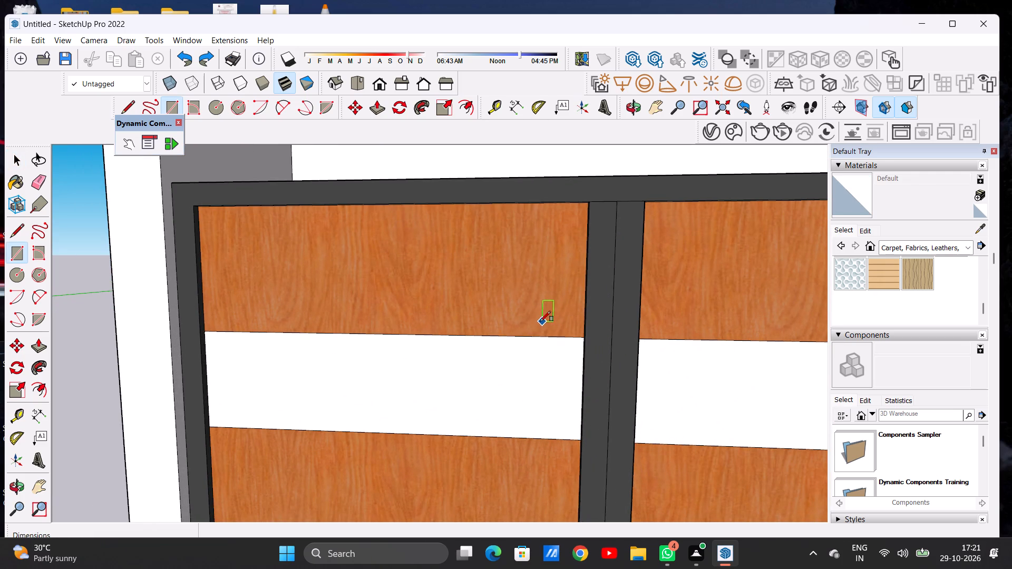
click(537, 322)
click(557, 325)
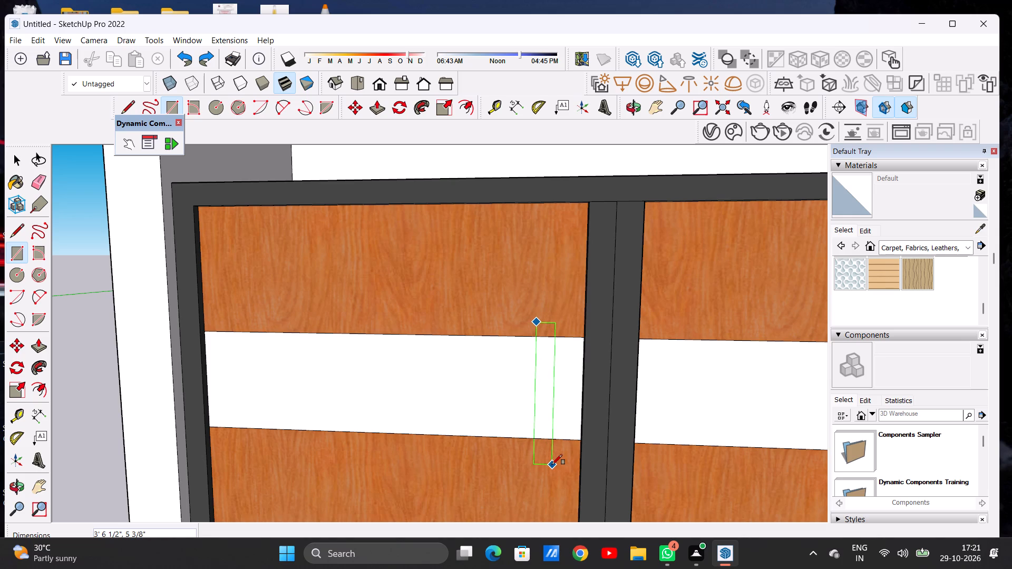
click(552, 468)
key(space)
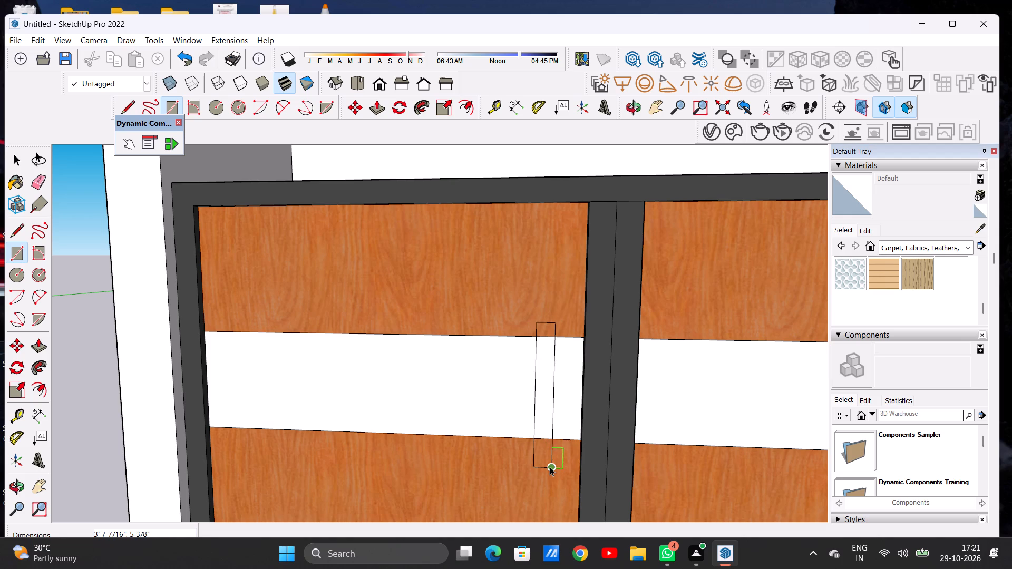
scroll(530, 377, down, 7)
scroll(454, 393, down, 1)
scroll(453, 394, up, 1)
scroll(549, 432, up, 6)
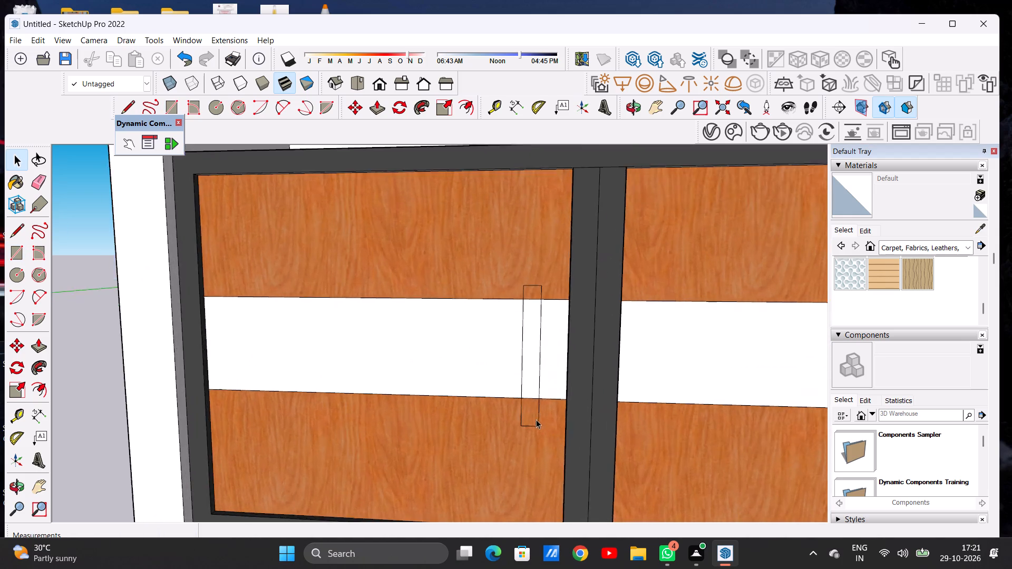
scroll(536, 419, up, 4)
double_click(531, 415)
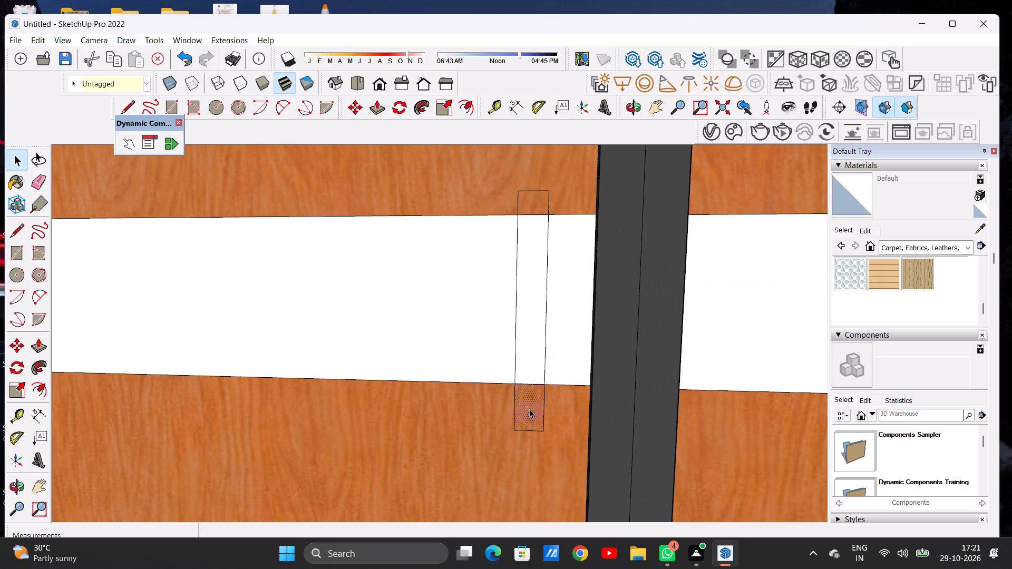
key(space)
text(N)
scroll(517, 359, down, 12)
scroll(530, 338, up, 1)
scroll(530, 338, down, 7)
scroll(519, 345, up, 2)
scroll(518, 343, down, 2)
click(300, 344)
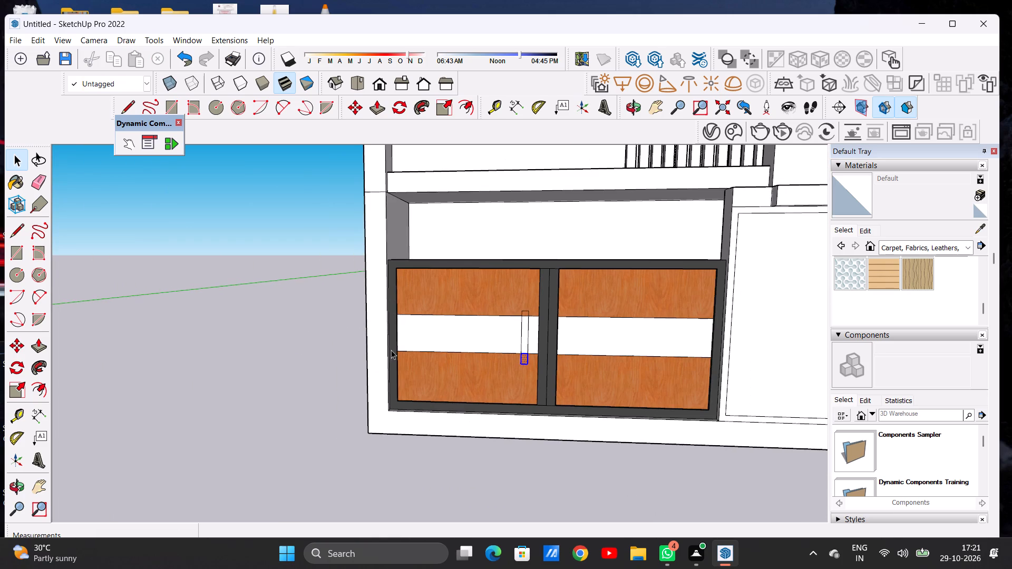
Draw a narrow upright rectangle about 3' 8" by 4 13/16" across the right bay's middle band, near the central divider.
scroll(641, 355, up, 3)
key(r)
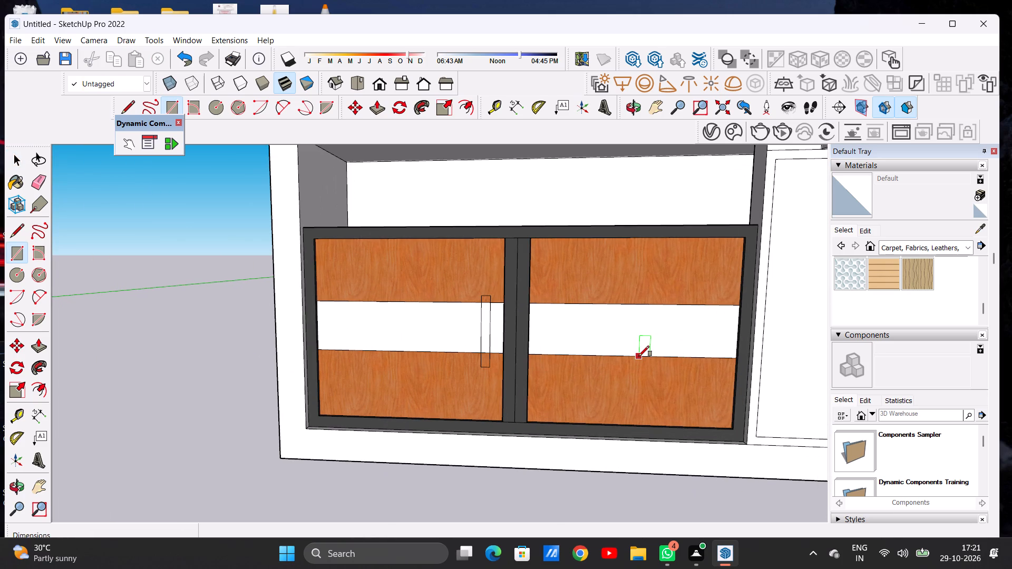
scroll(547, 316, up, 4)
scroll(547, 352, down, 1)
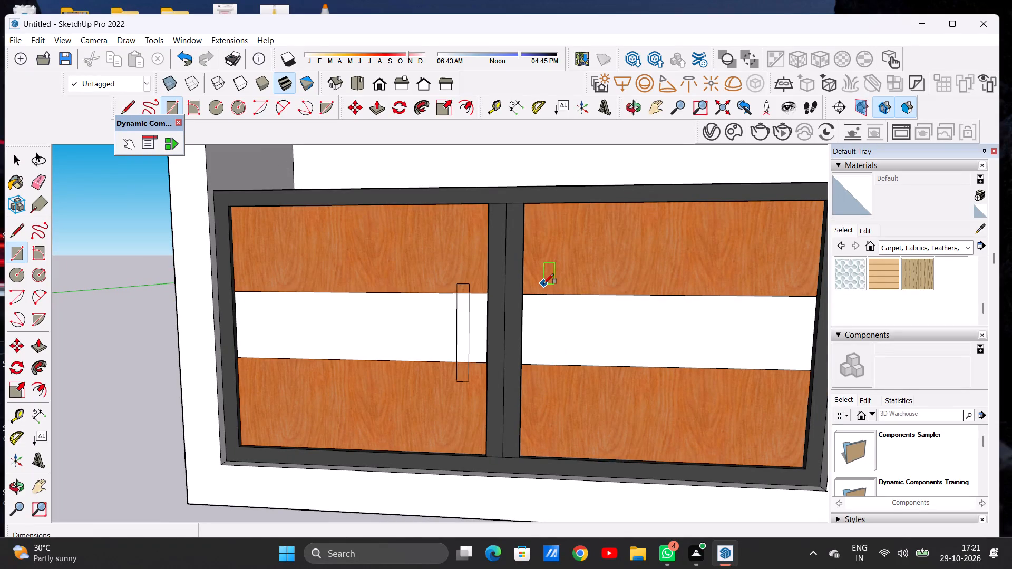
click(544, 282)
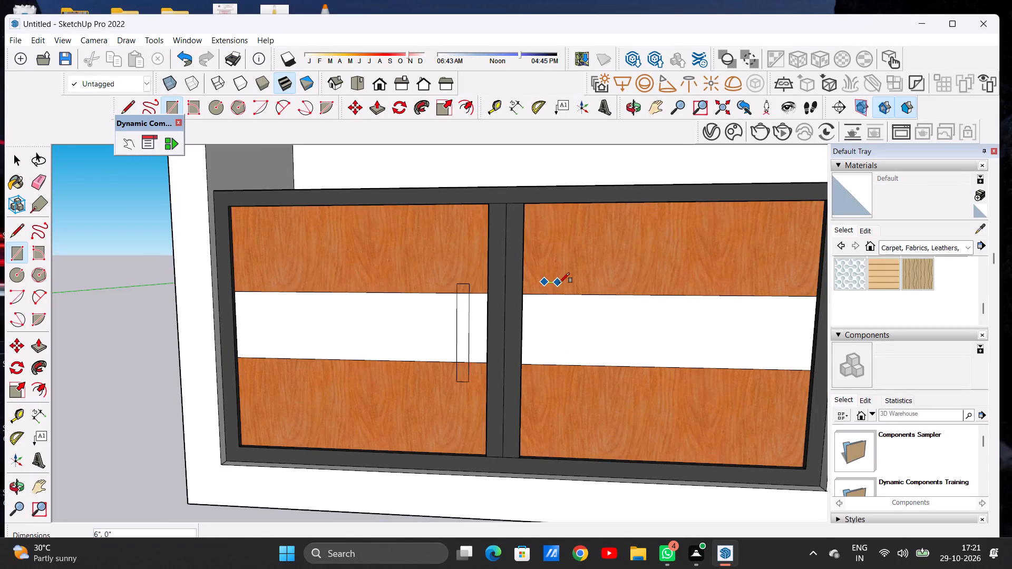
click(565, 281)
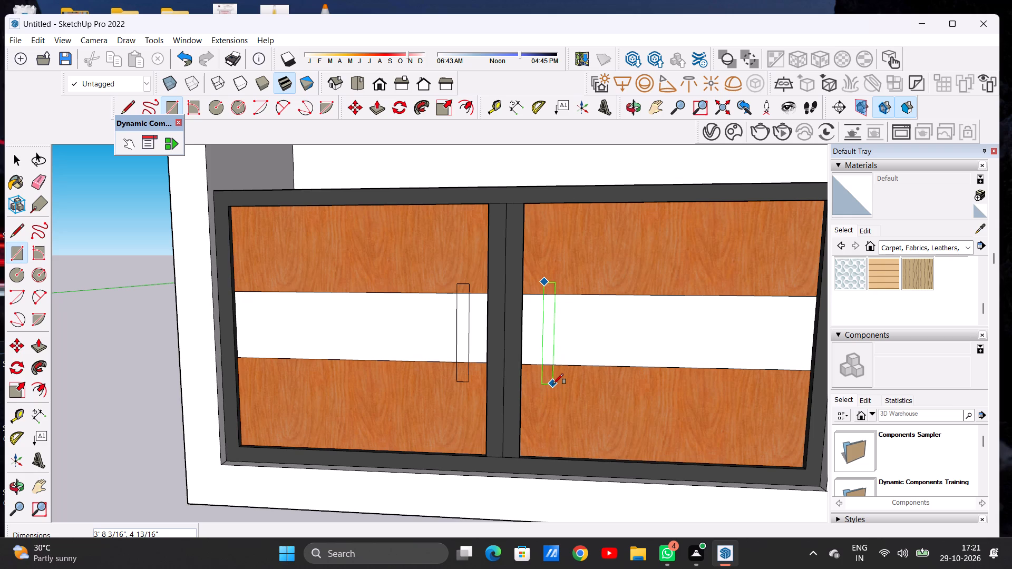
click(553, 384)
key(space)
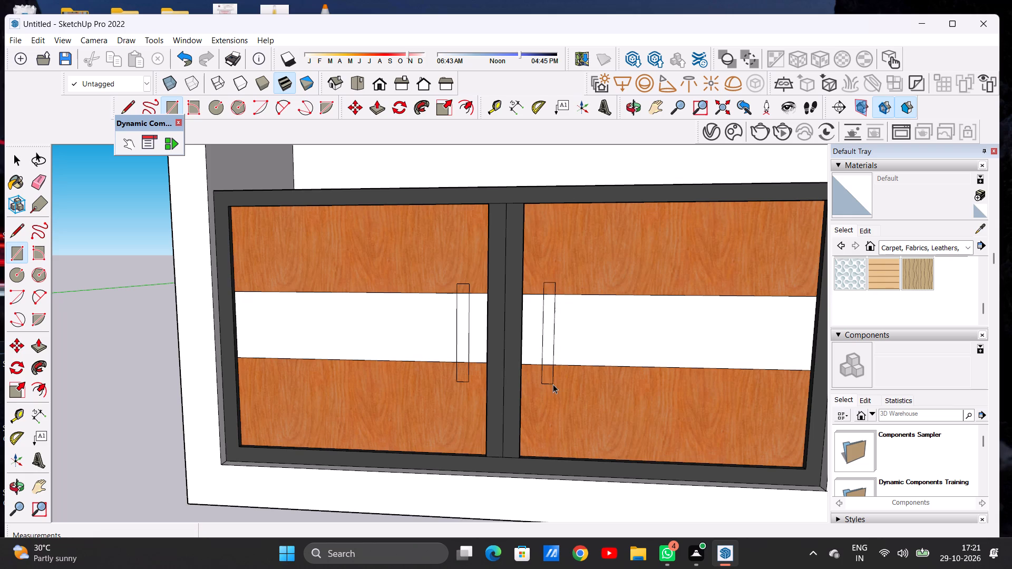
Paint every section of both upright rectangles beside the central divider with Color M07 from the Colors collection.
scroll(530, 364, down, 4)
scroll(529, 364, up, 1)
scroll(529, 364, down, 11)
middle_drag(537, 366, 546, 355)
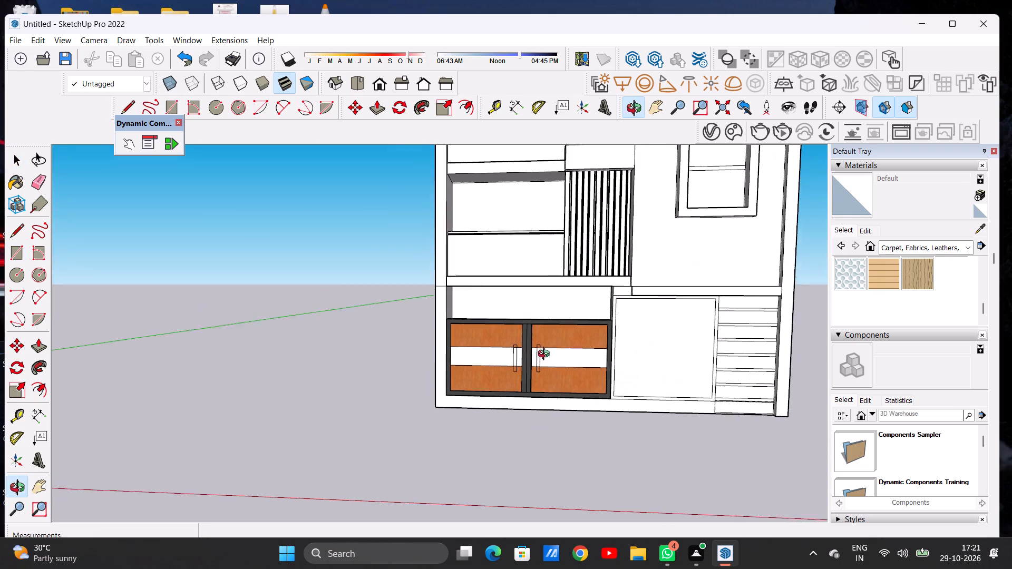
middle_drag(546, 355, 548, 362)
scroll(544, 365, up, 11)
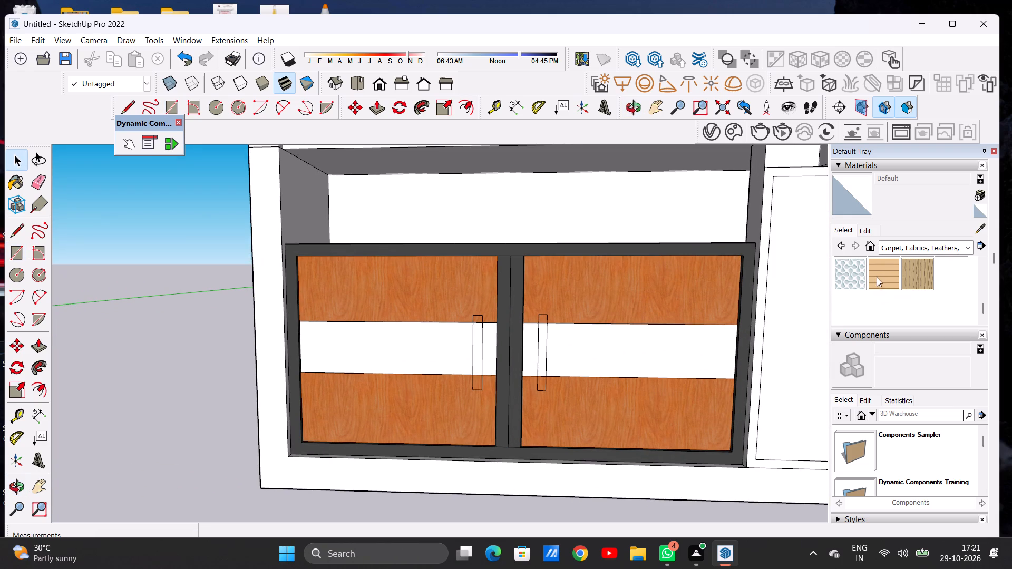
scroll(876, 298, up, 3)
click(906, 247)
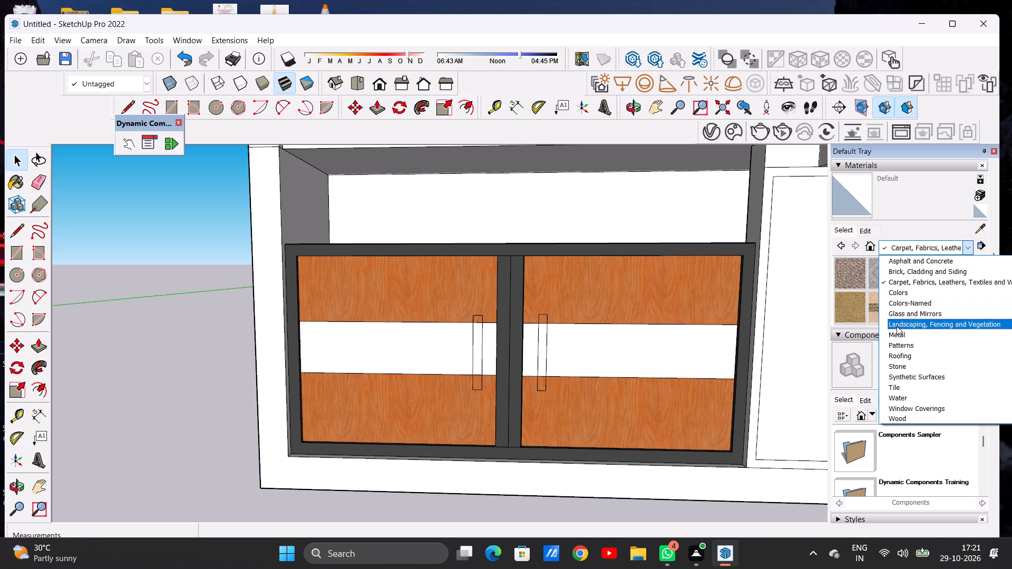
click(902, 291)
scroll(907, 301, down, 2)
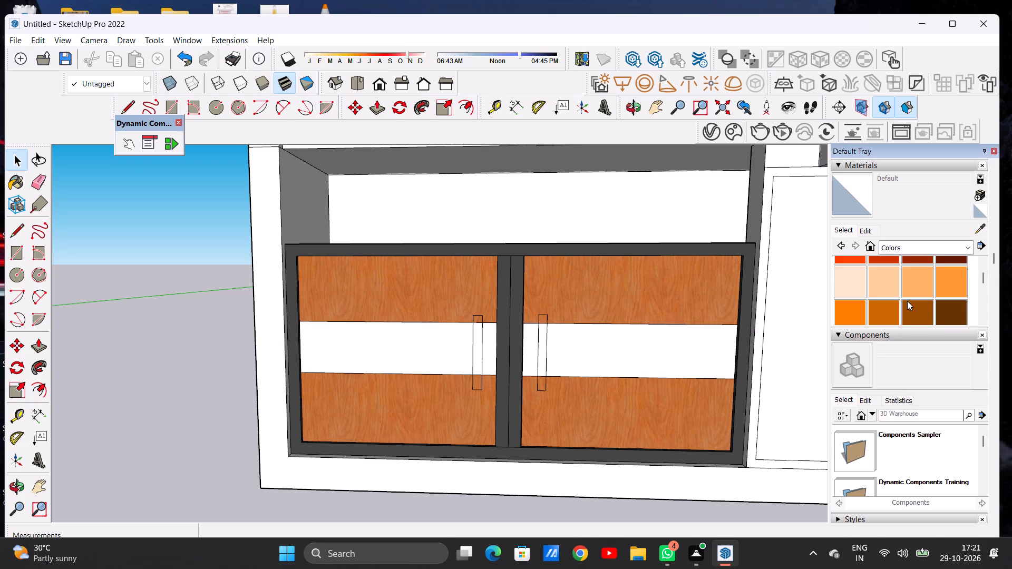
scroll(907, 301, down, 9)
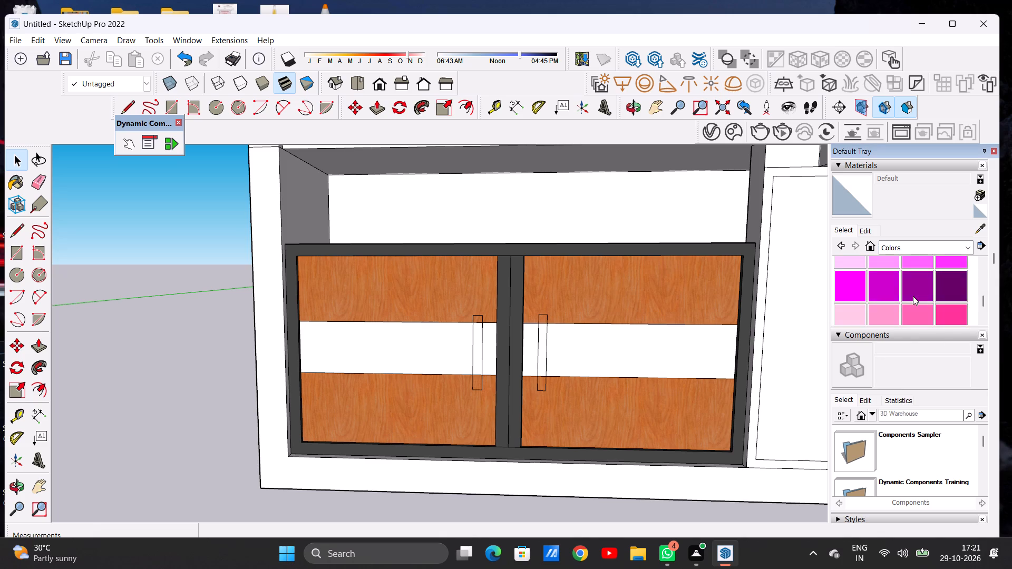
scroll(913, 296, down, 3)
scroll(913, 283, up, 1)
click(951, 303)
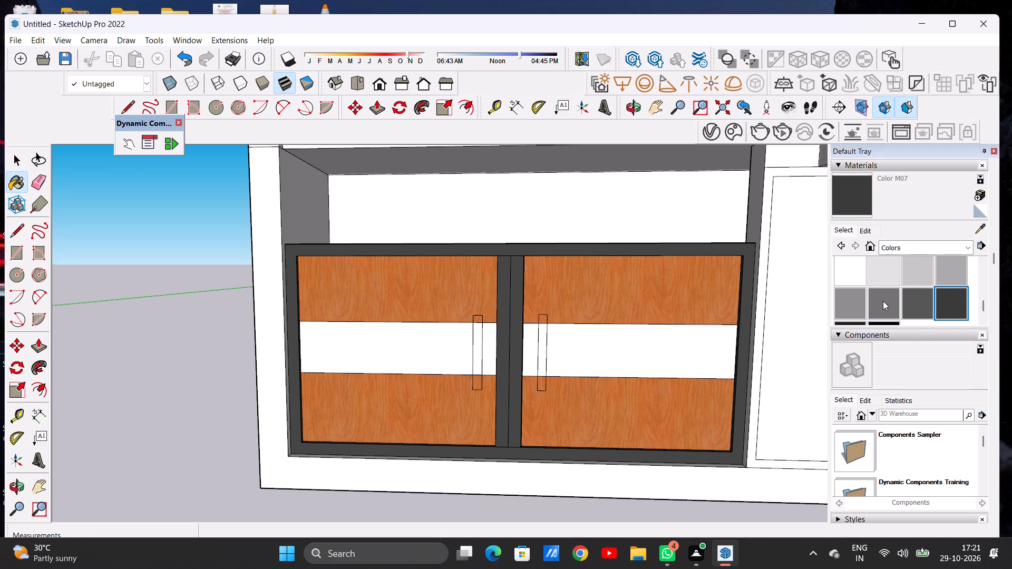
scroll(477, 371, up, 1)
scroll(477, 371, down, 1)
scroll(477, 371, up, 9)
click(478, 368)
click(476, 386)
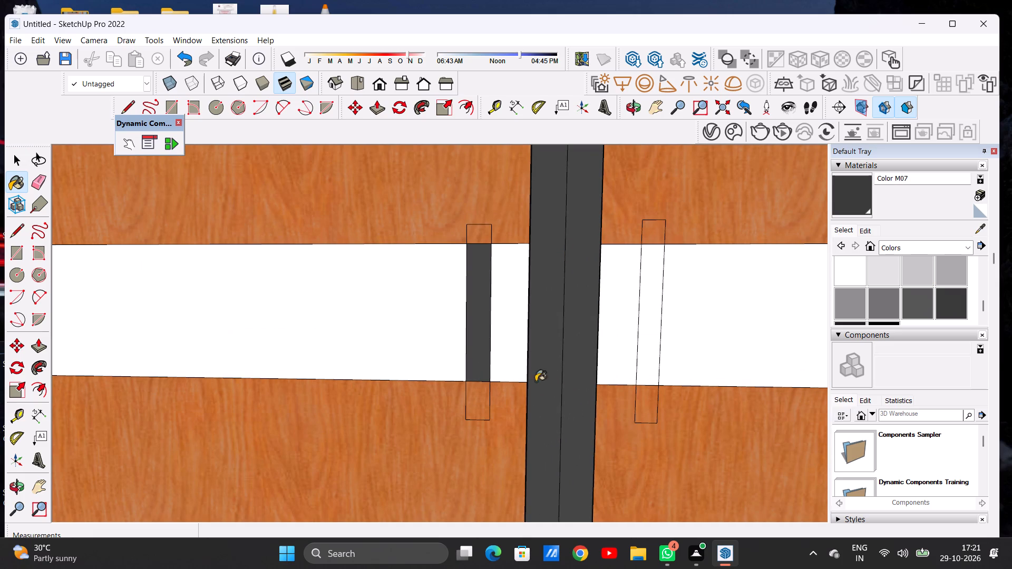
click(650, 339)
click(647, 395)
scroll(476, 230, up, 1)
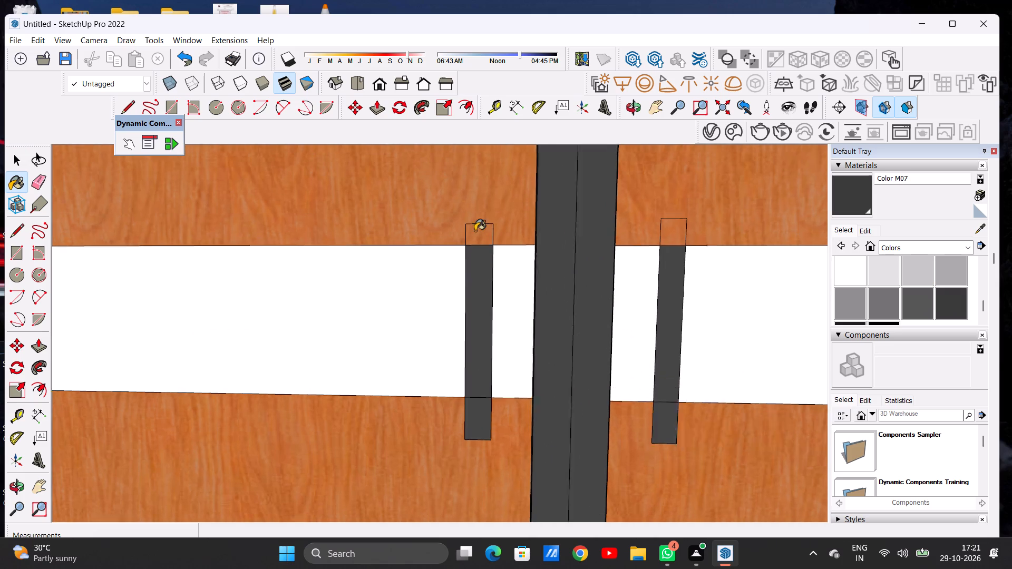
scroll(475, 231, up, 2)
scroll(475, 232, down, 1)
scroll(474, 233, up, 2)
click(479, 238)
click(754, 236)
scroll(639, 253, down, 3)
scroll(636, 258, up, 1)
scroll(636, 258, down, 7)
scroll(594, 273, up, 1)
scroll(592, 273, down, 3)
key(space)
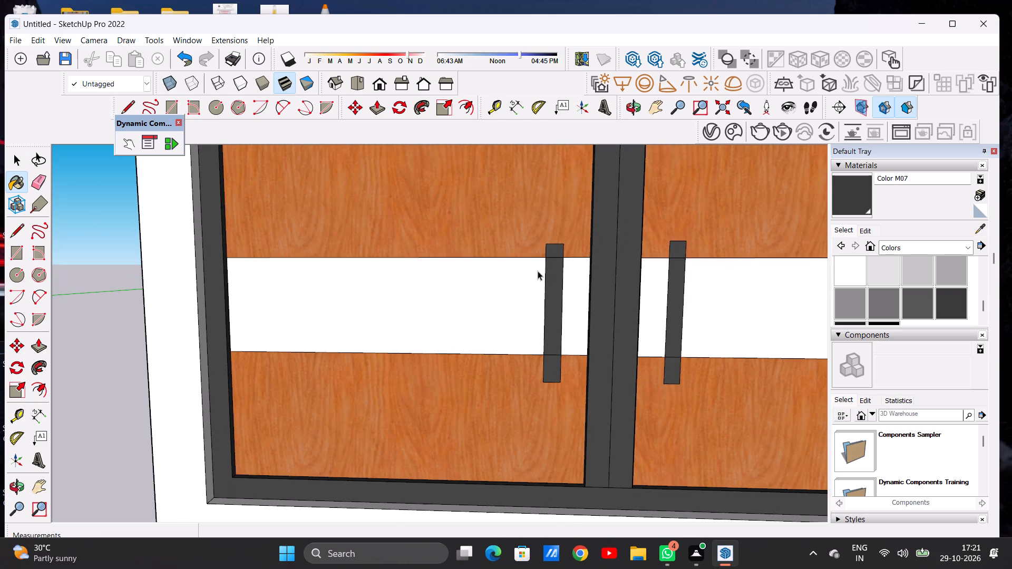
Paint the middle bands of both bays, on each side of the upright rectangles, with Wallpaper Dog Bone from the Carpet, Fabrics, Leathers collection.
click(897, 245)
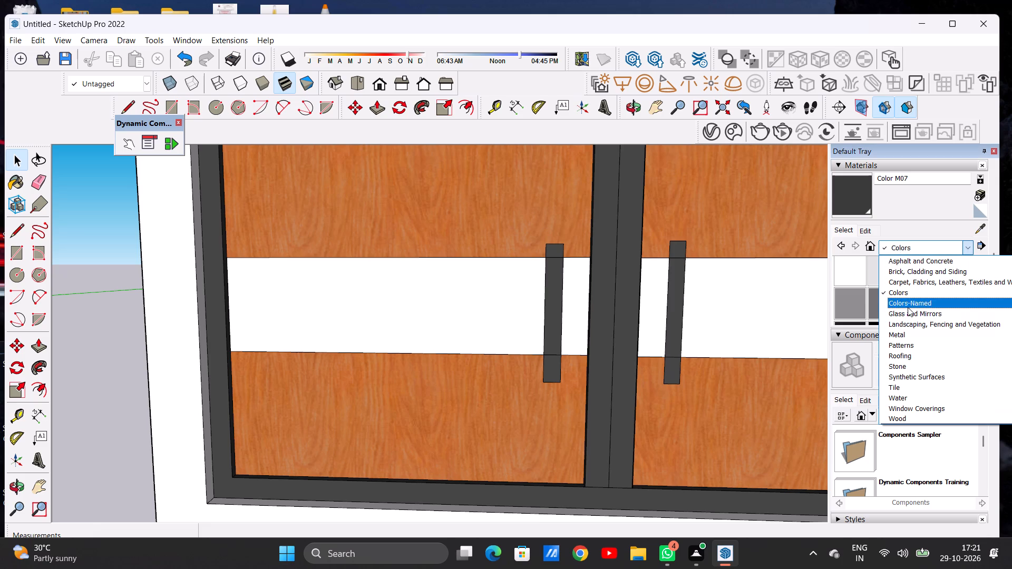
click(917, 277)
scroll(872, 294, down, 1)
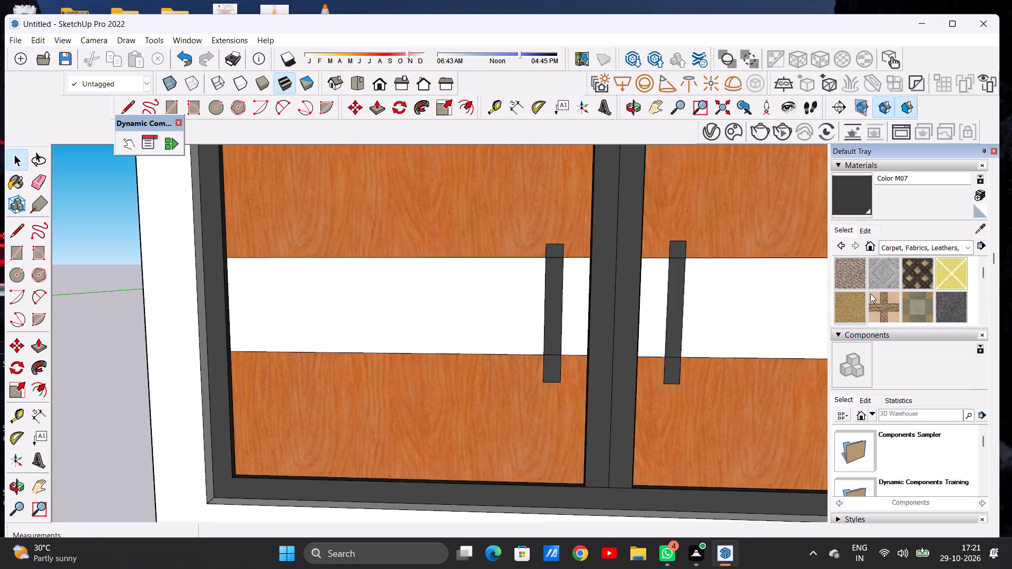
scroll(865, 286, down, 1)
click(856, 304)
click(450, 312)
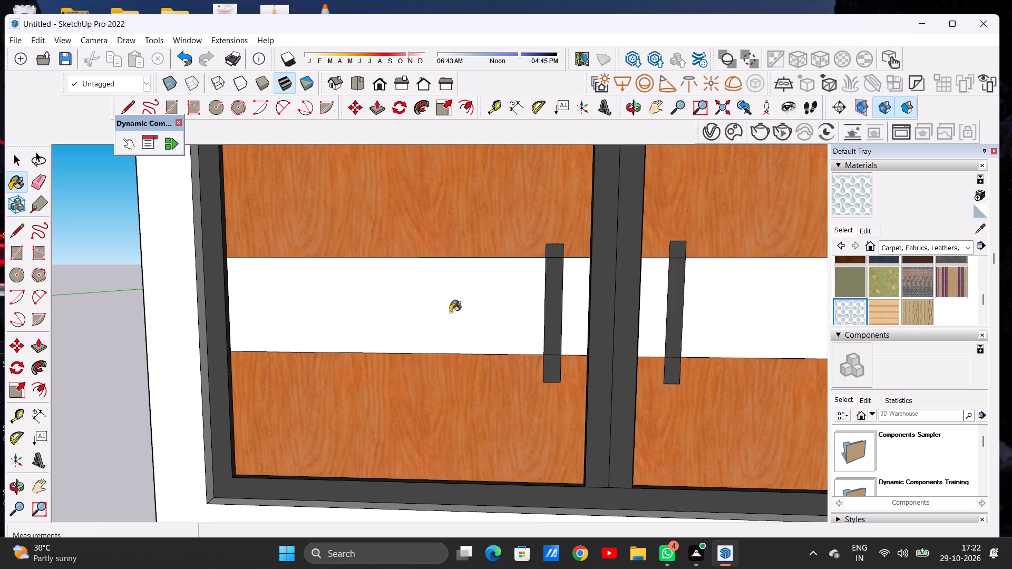
click(567, 310)
click(648, 312)
click(720, 311)
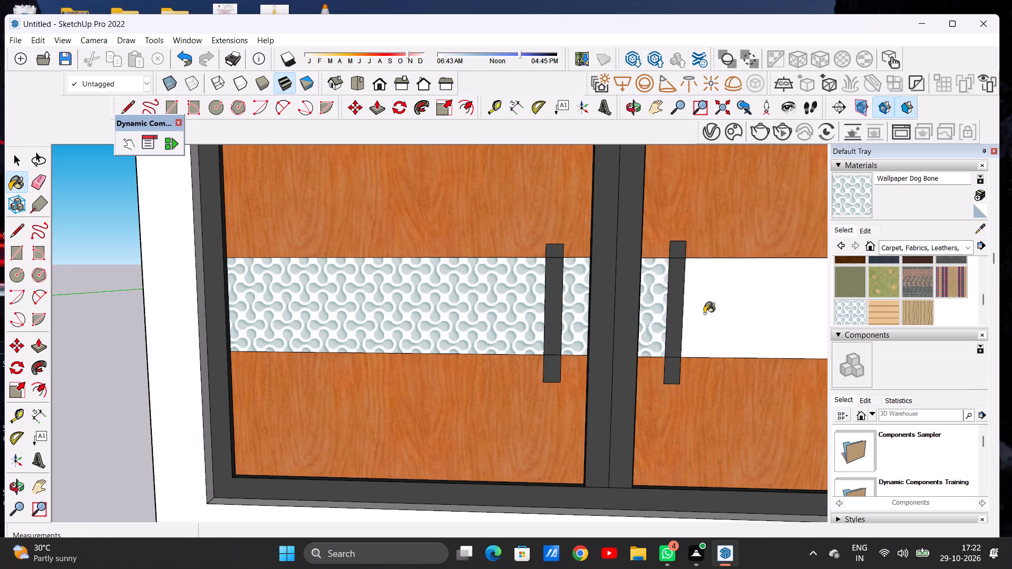
scroll(512, 330, down, 4)
scroll(514, 332, up, 1)
scroll(514, 332, down, 12)
key(space)
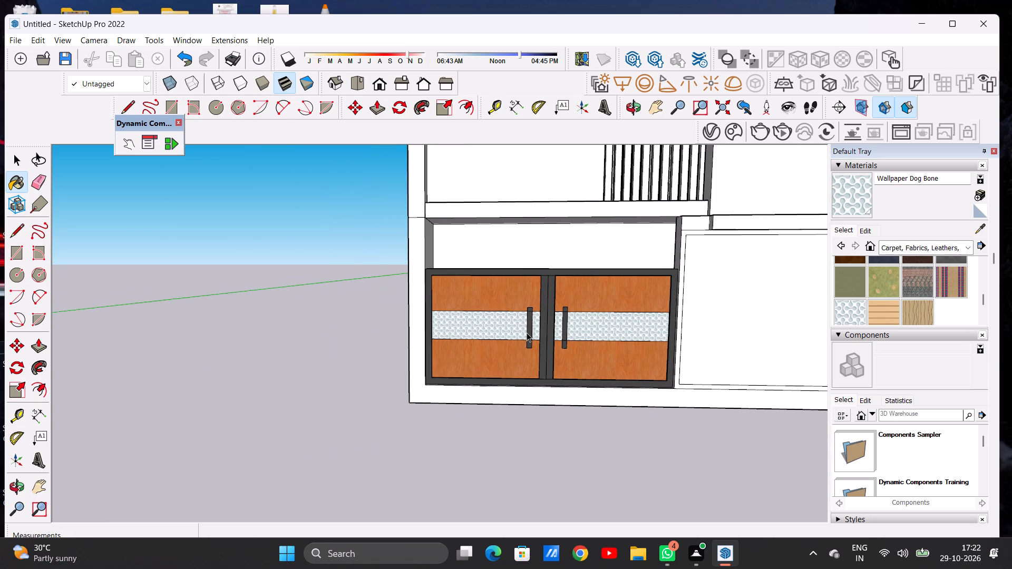
Examine the wallpapered bands and dark upright rectangles up close and within the surrounding cabinet.
scroll(470, 333, down, 8)
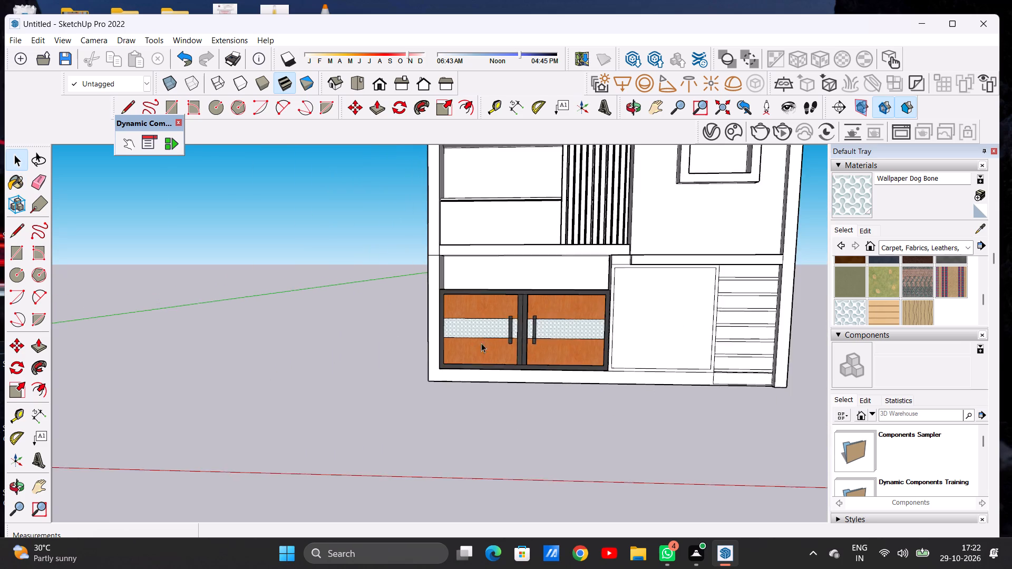
scroll(481, 343, down, 3)
scroll(498, 313, up, 10)
scroll(504, 335, down, 1)
scroll(504, 335, up, 7)
scroll(500, 378, down, 3)
scroll(500, 378, up, 16)
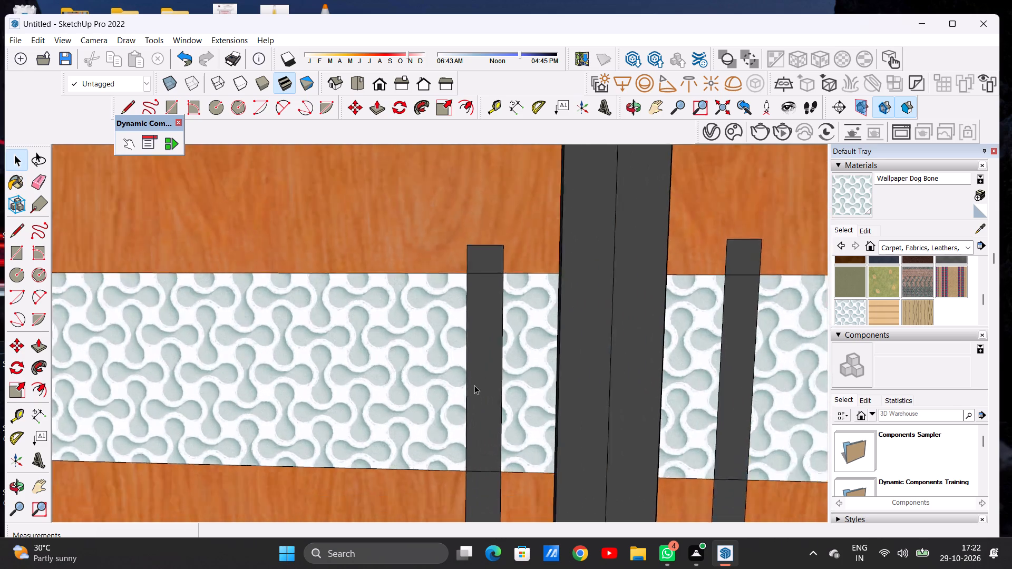
scroll(474, 385, up, 3)
middle_drag(472, 386, 504, 372)
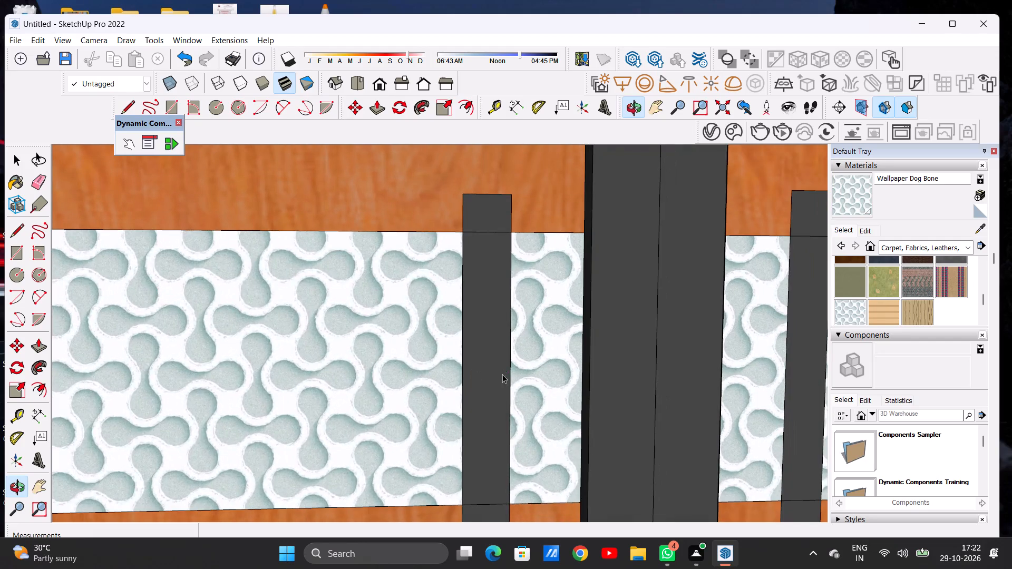
scroll(478, 388, down, 20)
scroll(478, 388, down, 2)
scroll(480, 380, up, 1)
scroll(480, 380, down, 3)
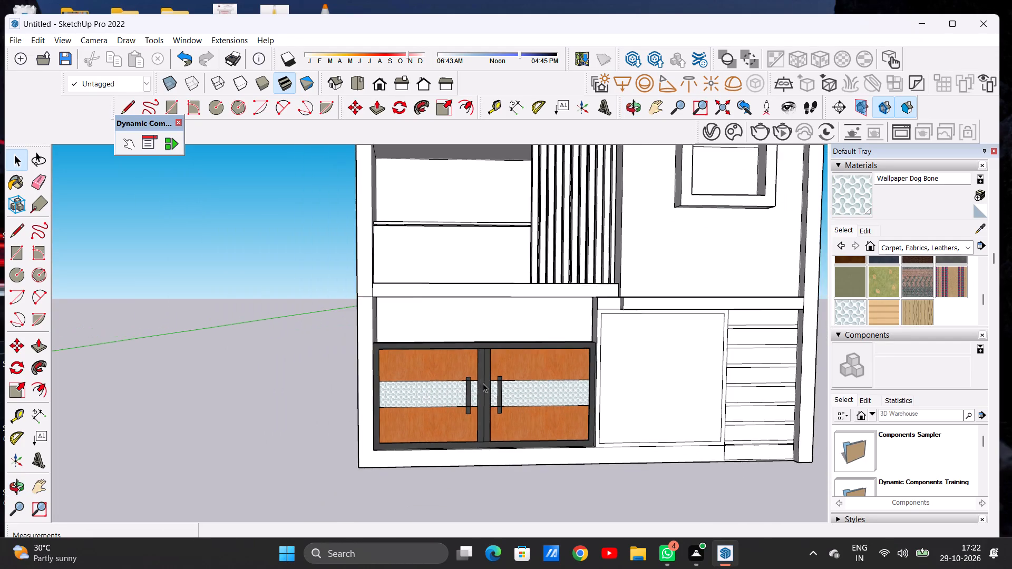
scroll(483, 383, down, 1)
middle_drag(523, 385, 492, 382)
scroll(421, 406, down, 3)
scroll(417, 411, up, 1)
scroll(417, 411, down, 8)
scroll(439, 400, up, 6)
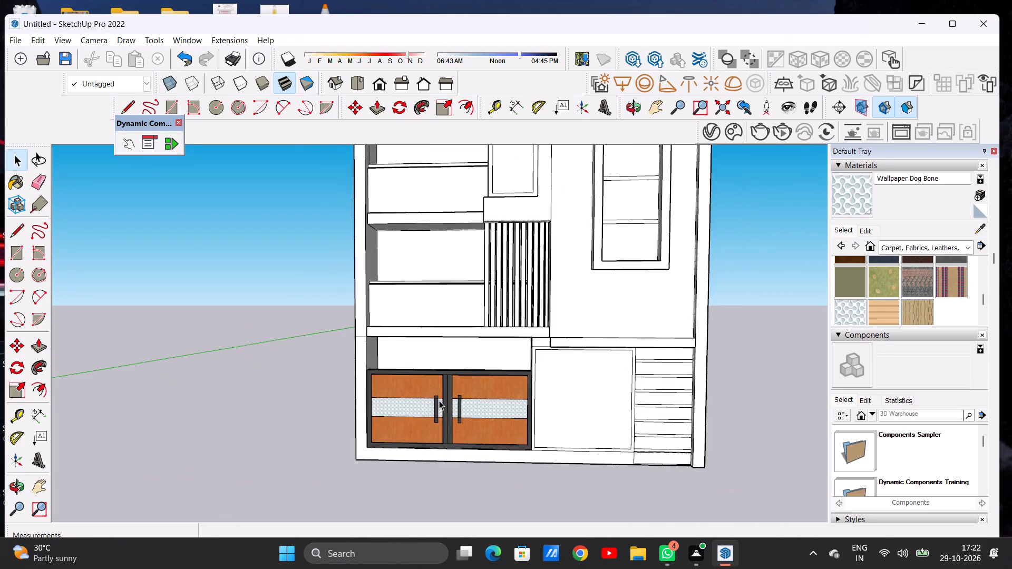
Inspect the dark frame's top edge and corners at both ends of the two bays from above.
scroll(439, 400, up, 9)
middle_drag(444, 398, 444, 427)
scroll(455, 409, up, 4)
scroll(466, 408, down, 10)
middle_drag(475, 403, 388, 505)
scroll(379, 379, up, 11)
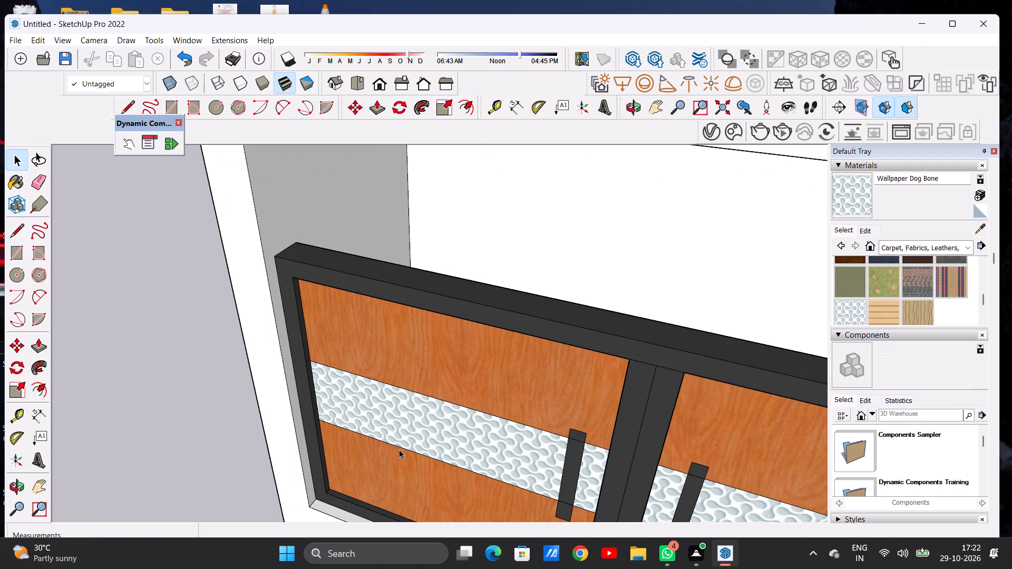
middle_drag(398, 447, 500, 385)
scroll(424, 423, down, 13)
scroll(428, 434, up, 1)
scroll(431, 435, down, 1)
scroll(504, 466, up, 8)
scroll(503, 464, down, 1)
scroll(511, 483, up, 12)
scroll(494, 462, down, 8)
middle_drag(470, 454, 456, 494)
scroll(466, 450, down, 4)
scroll(465, 449, up, 1)
scroll(465, 448, down, 8)
middle_drag(557, 442, 653, 386)
scroll(600, 344, up, 7)
scroll(607, 332, down, 1)
scroll(606, 332, up, 11)
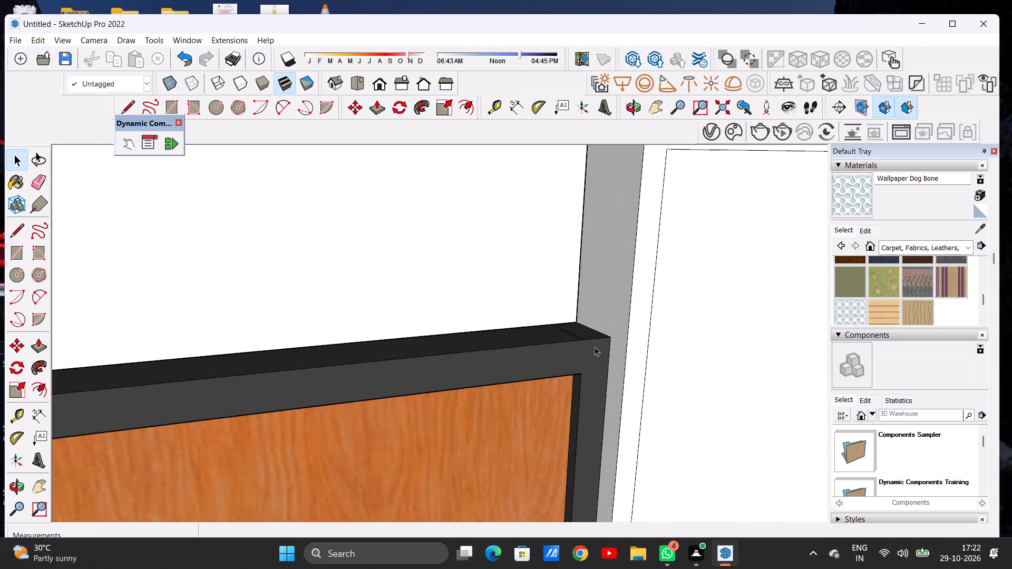
scroll(601, 370, down, 6)
middle_drag(560, 425, 496, 400)
scroll(510, 426, down, 7)
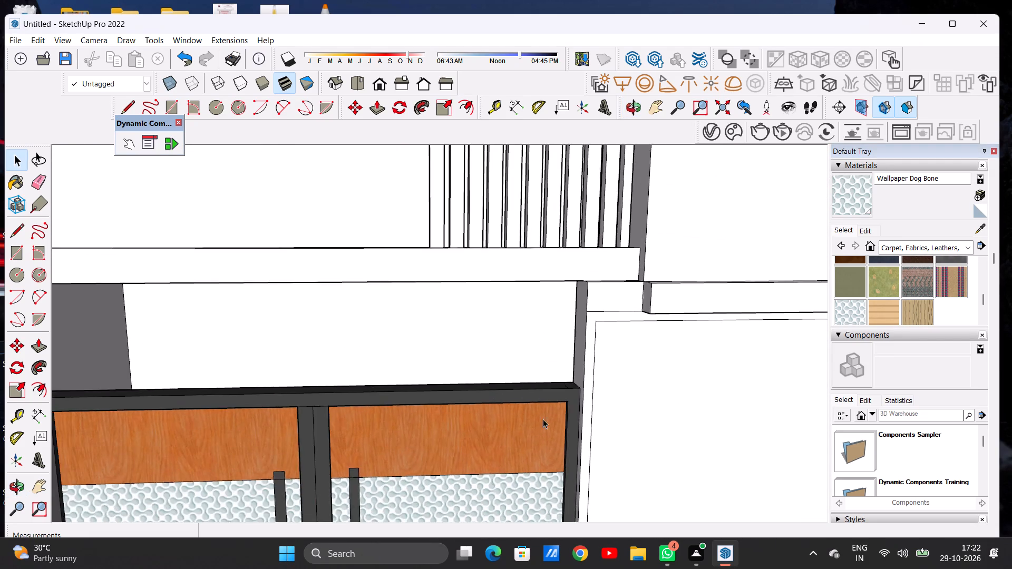
Review the coloured lower bays within the whole model and again from closer in.
scroll(543, 419, down, 19)
middle_drag(443, 459, 434, 452)
scroll(433, 449, up, 12)
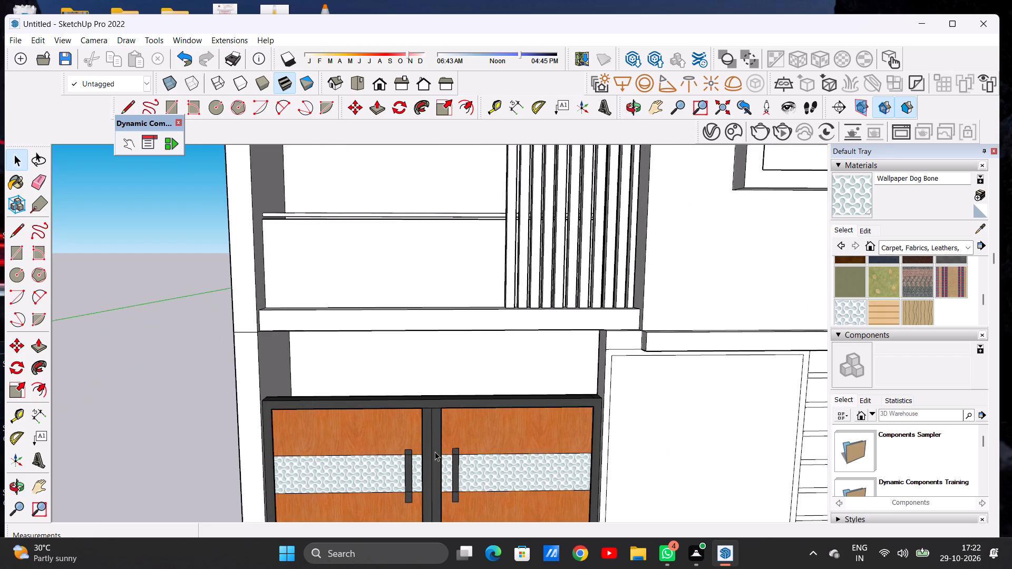
scroll(487, 529, down, 6)
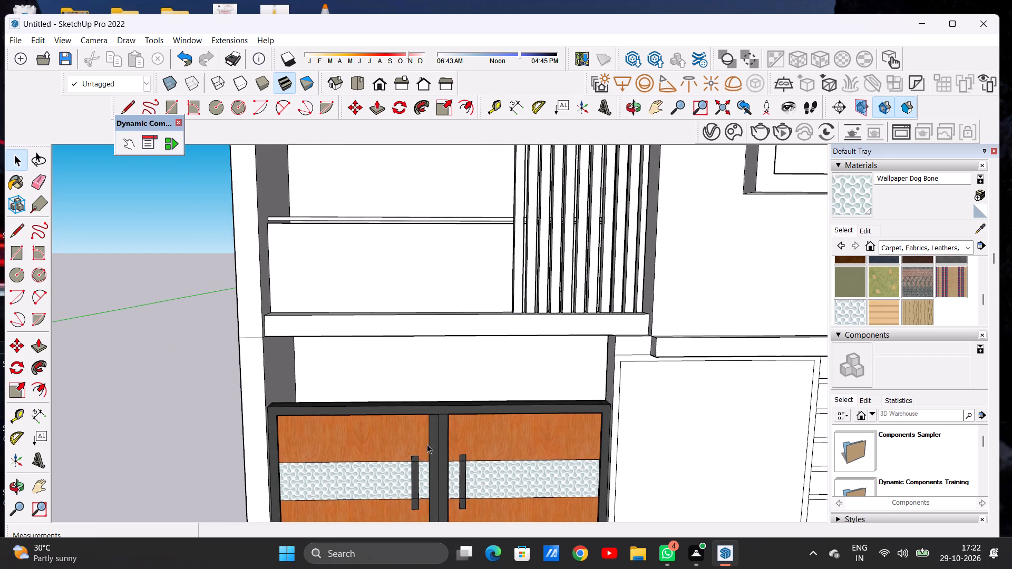
scroll(347, 368, down, 11)
scroll(398, 390, down, 4)
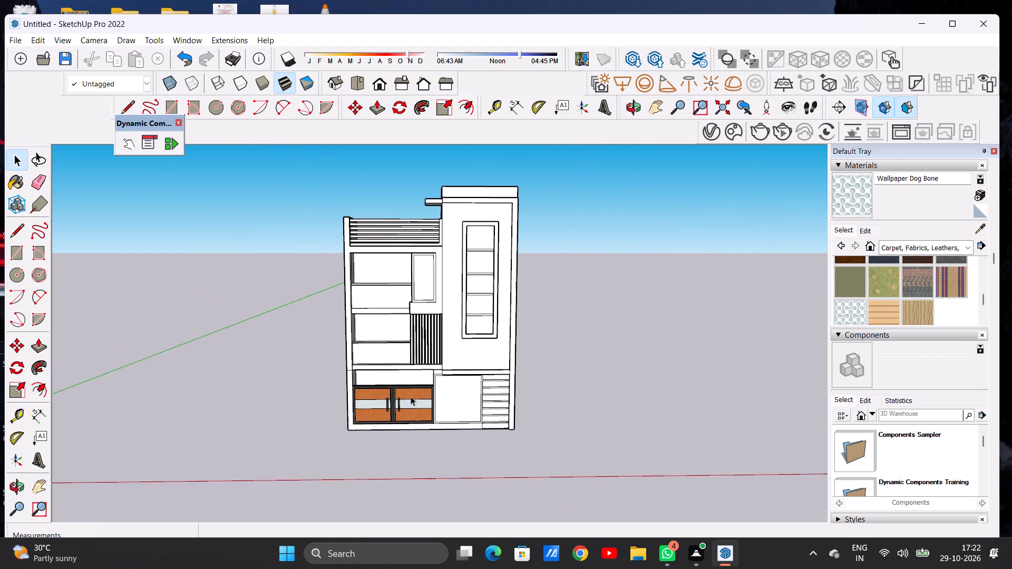
scroll(411, 396, down, 1)
scroll(414, 420, up, 11)
scroll(361, 359, down, 1)
scroll(361, 359, up, 2)
middle_drag(381, 405, 400, 375)
scroll(402, 370, up, 7)
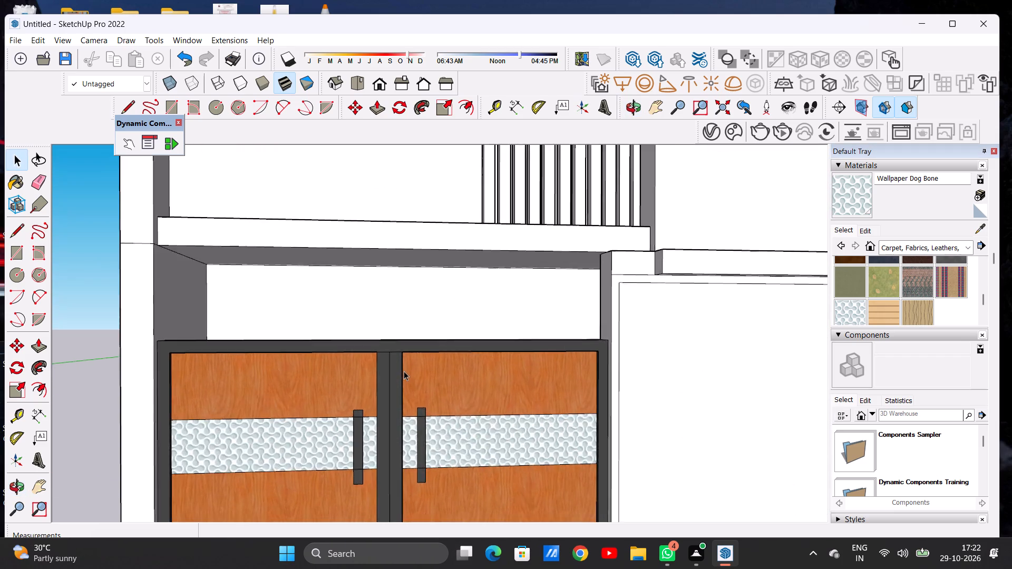
Examine the two dark-framed lower bays and their upright handles from above, up close and from farther out.
scroll(404, 371, up, 8)
scroll(406, 406, down, 9)
middle_drag(442, 410, 403, 475)
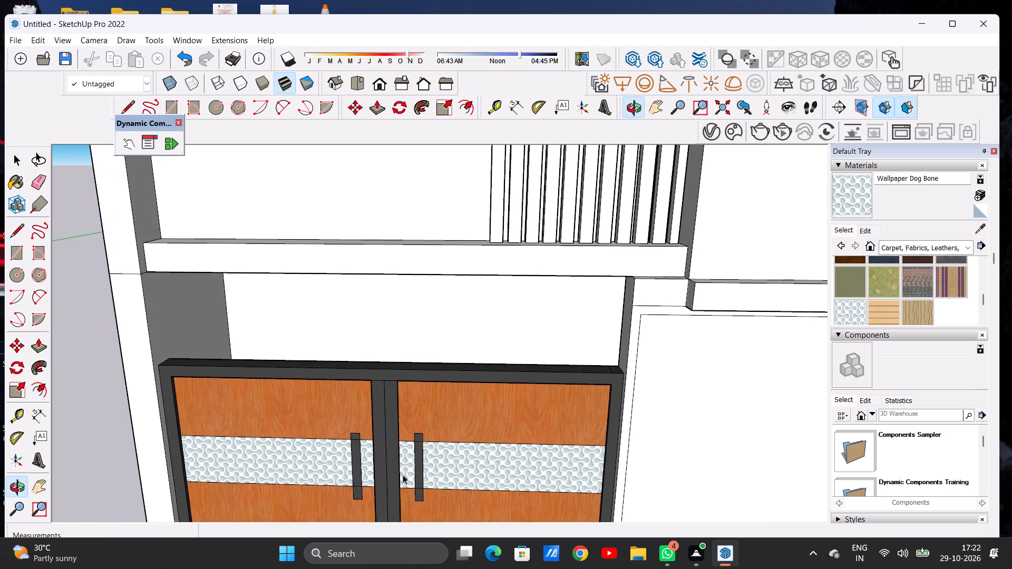
scroll(433, 413, down, 7)
middle_drag(417, 414, 416, 479)
scroll(398, 416, up, 14)
scroll(471, 407, down, 11)
scroll(485, 426, up, 1)
scroll(485, 426, down, 8)
scroll(474, 421, up, 1)
scroll(475, 421, down, 1)
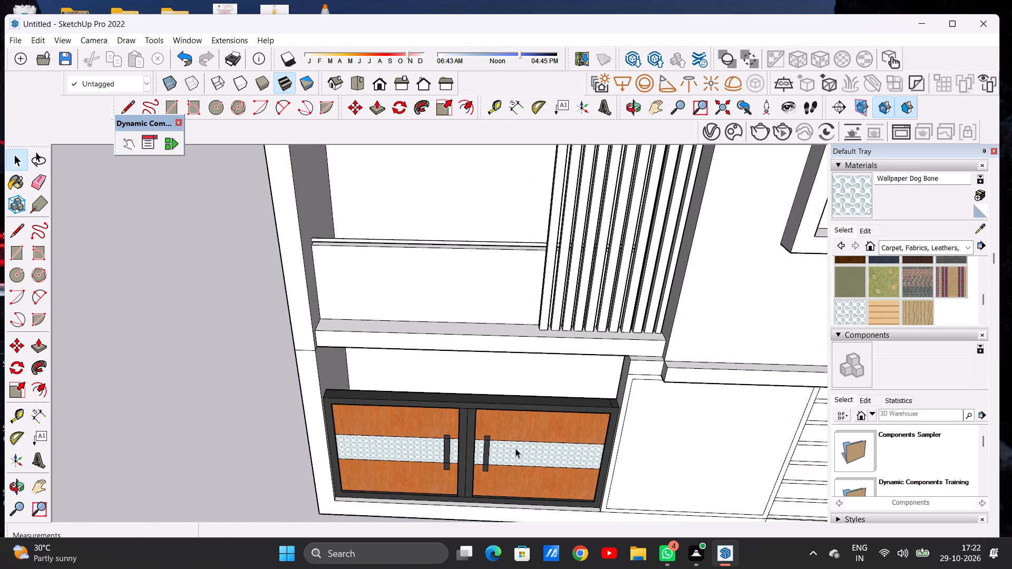
middle_drag(505, 454, 498, 436)
scroll(461, 459, up, 10)
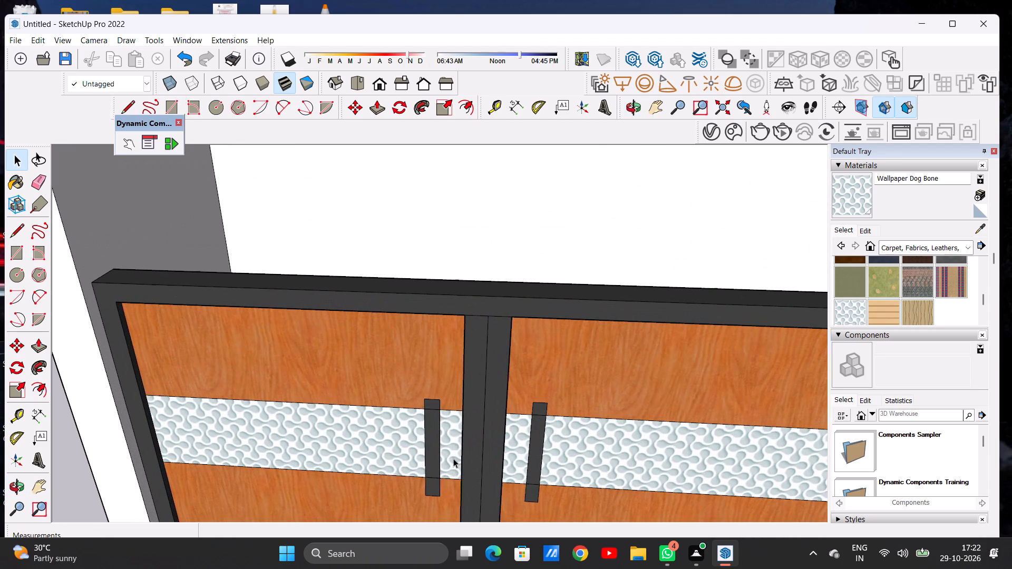
scroll(452, 458, down, 10)
scroll(446, 440, up, 1)
scroll(445, 439, down, 4)
scroll(438, 446, up, 1)
scroll(438, 446, down, 5)
scroll(462, 449, up, 1)
scroll(492, 447, down, 1)
Inspect the uncoloured plain panel and horizontal strips beside the finished lower bays, within the whole cabinet and closer in.
middle_drag(582, 457, 571, 420)
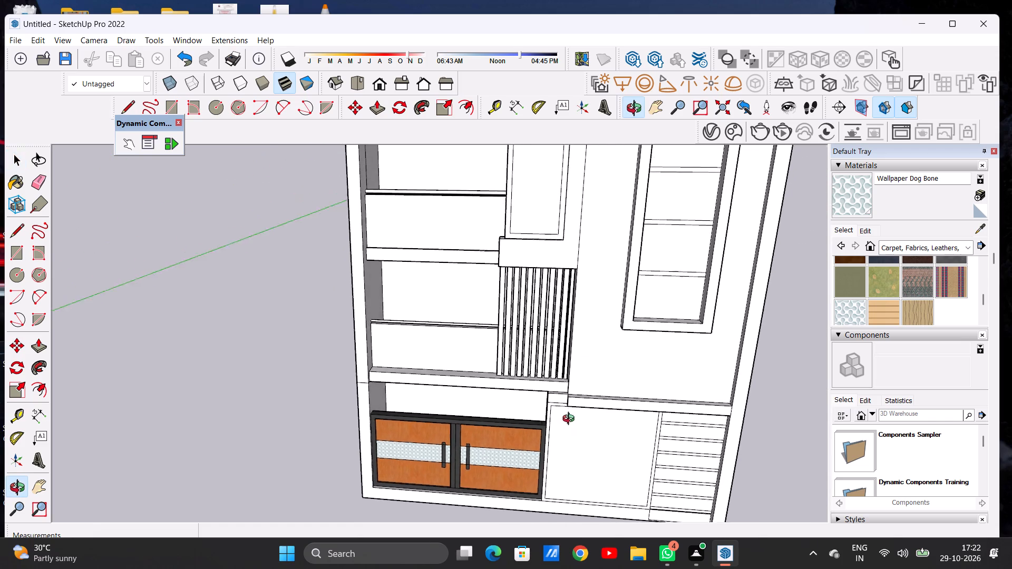
middle_drag(571, 420, 573, 414)
scroll(434, 454, down, 12)
middle_drag(492, 452, 520, 438)
scroll(486, 459, up, 7)
scroll(485, 432, down, 2)
scroll(483, 429, up, 5)
middle_drag(483, 462, 476, 441)
scroll(468, 416, up, 8)
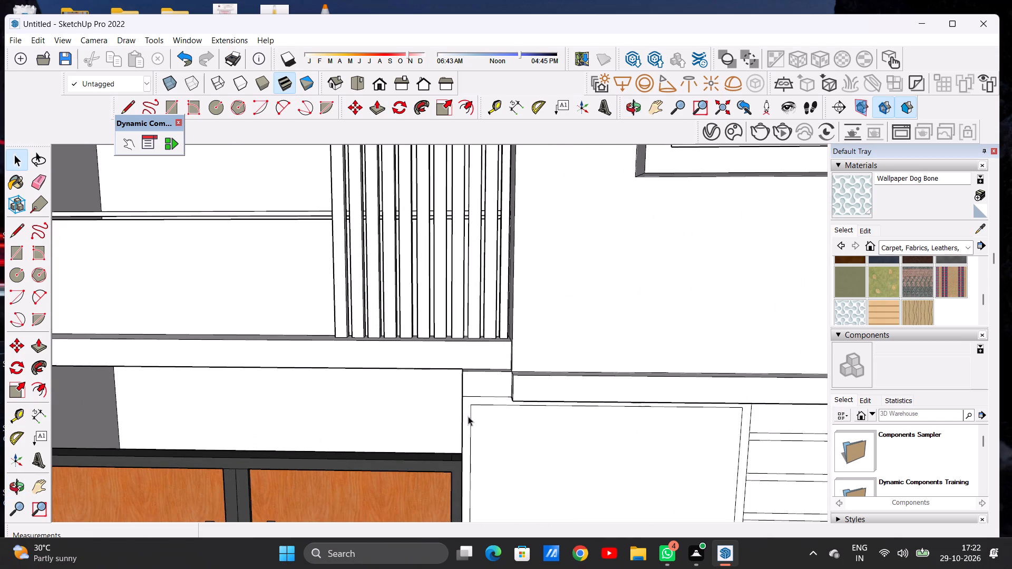
scroll(441, 394, down, 6)
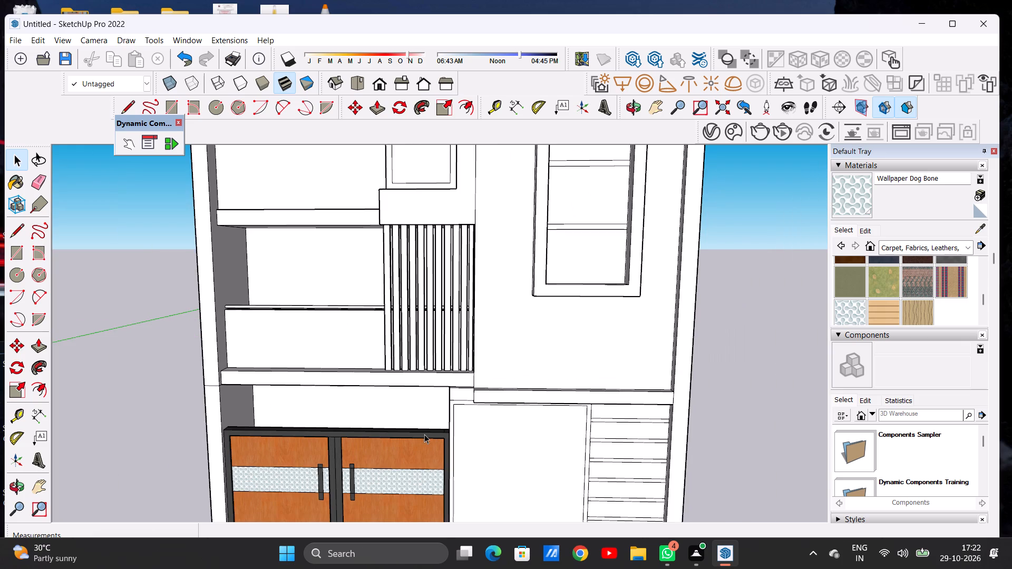
scroll(416, 426, down, 1)
scroll(416, 425, up, 1)
scroll(416, 425, down, 7)
scroll(456, 429, up, 1)
scroll(459, 429, down, 2)
scroll(516, 433, up, 20)
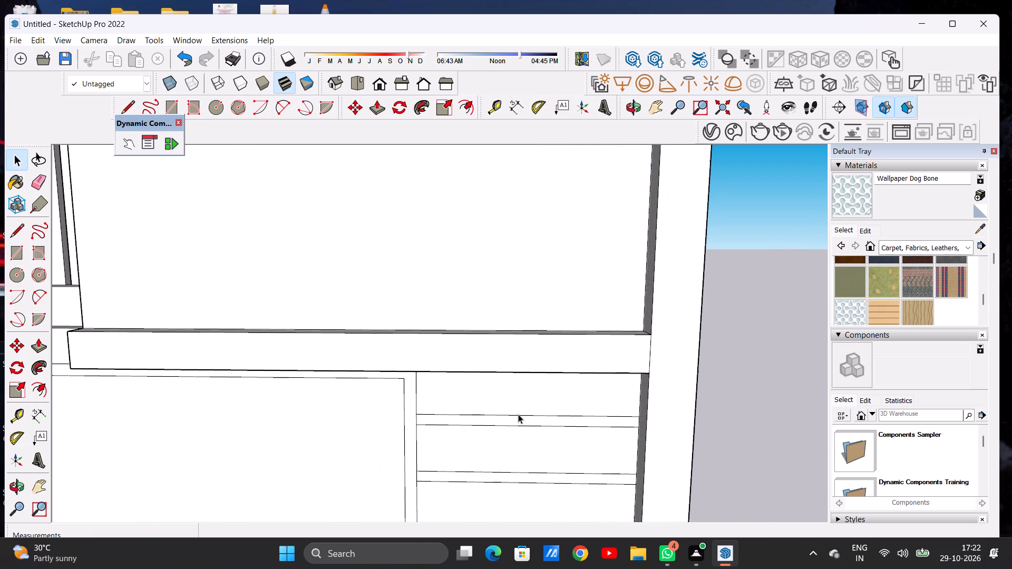
scroll(546, 394, down, 6)
middle_drag(494, 408, 484, 400)
Browse the Wood and the Asphalt and Concrete material collections, trying Wood Cherry Original as the paint material.
click(916, 247)
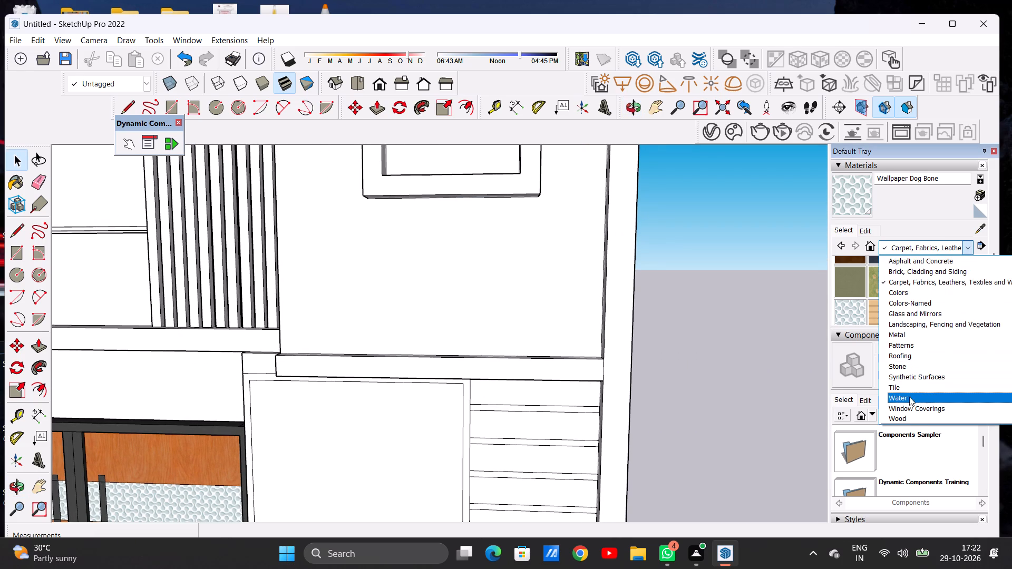
click(902, 414)
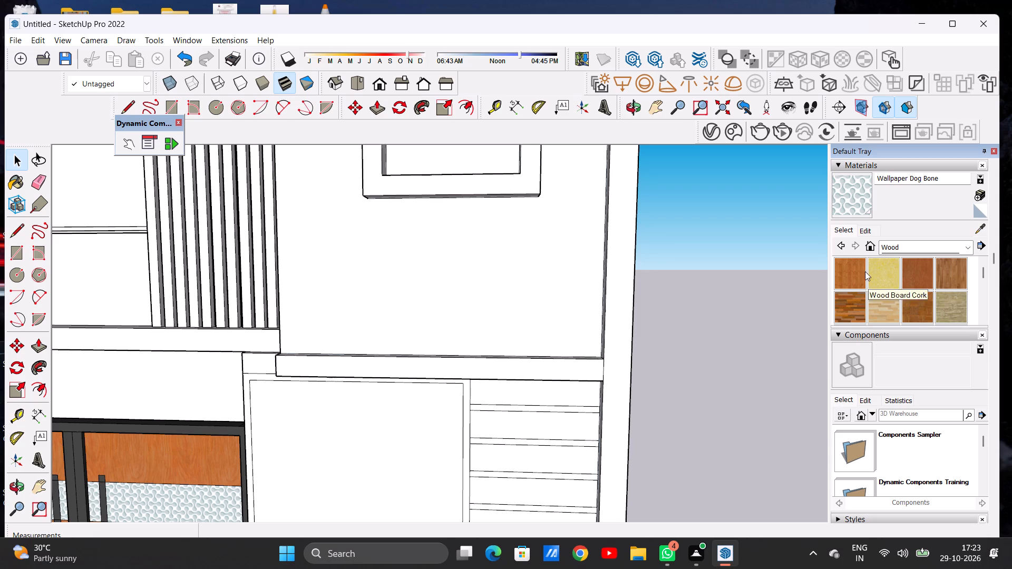
click(918, 267)
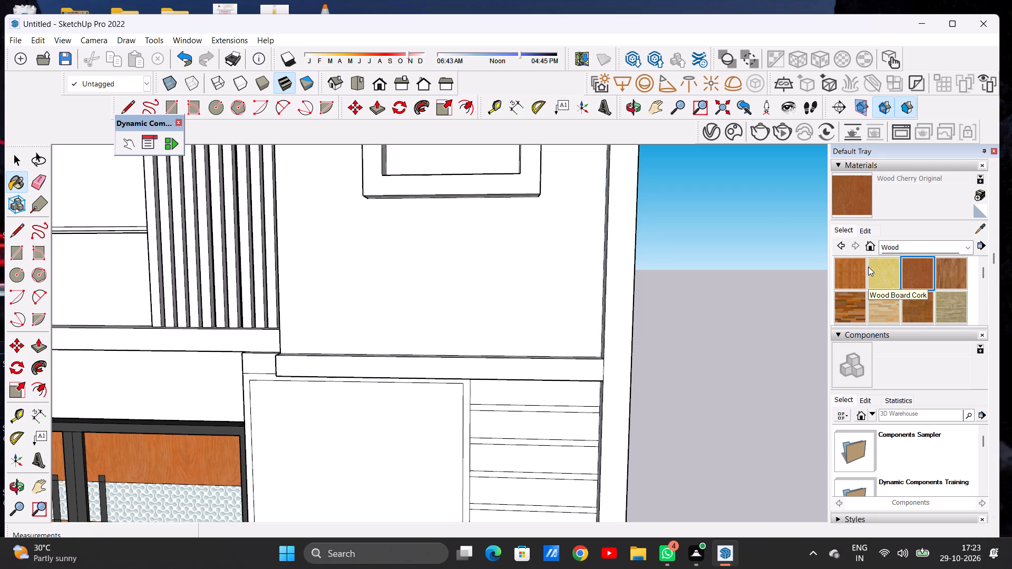
click(893, 243)
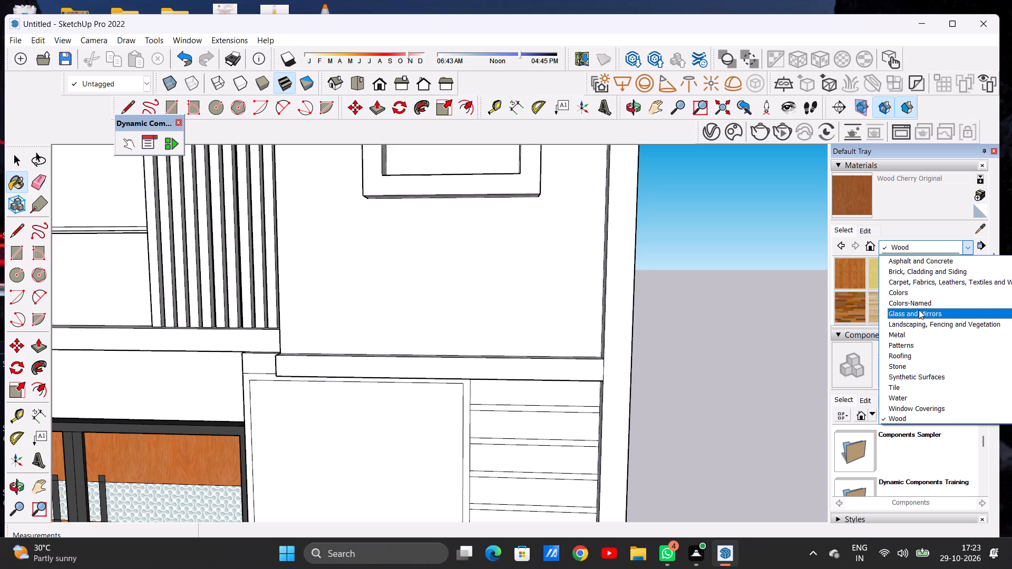
scroll(919, 310, up, 3)
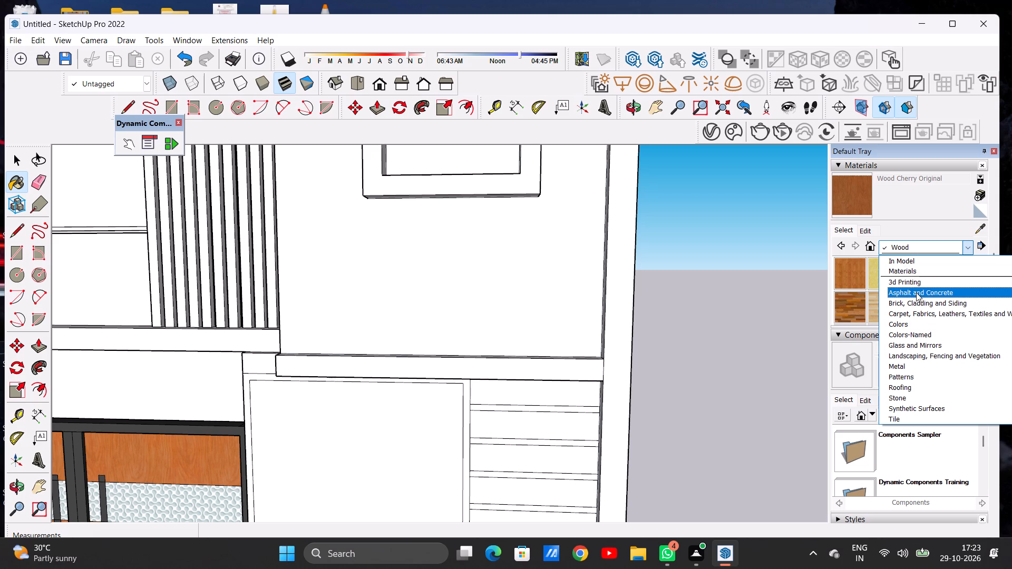
scroll(922, 293, up, 7)
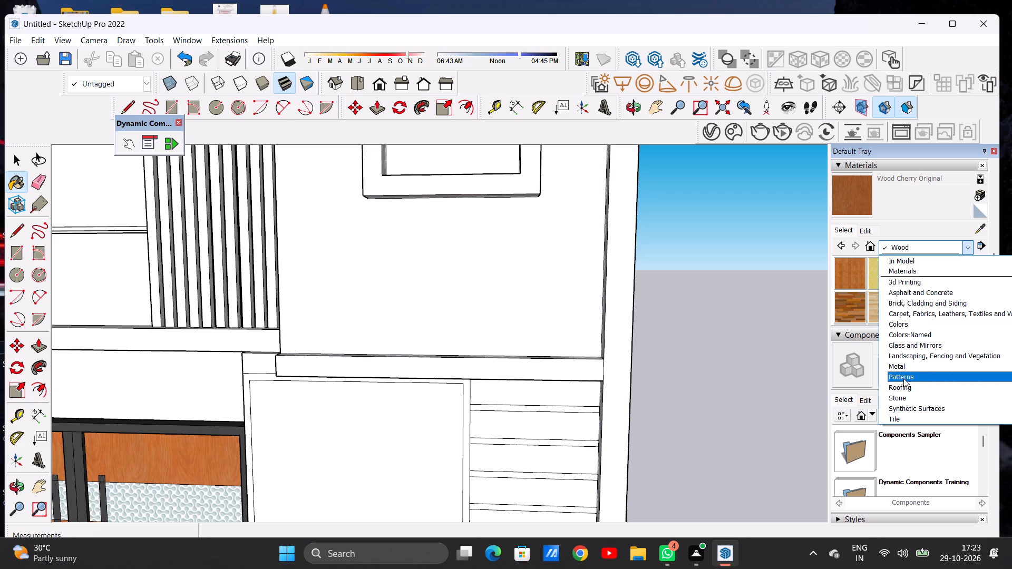
scroll(901, 406, down, 4)
scroll(928, 361, up, 5)
scroll(928, 361, down, 1)
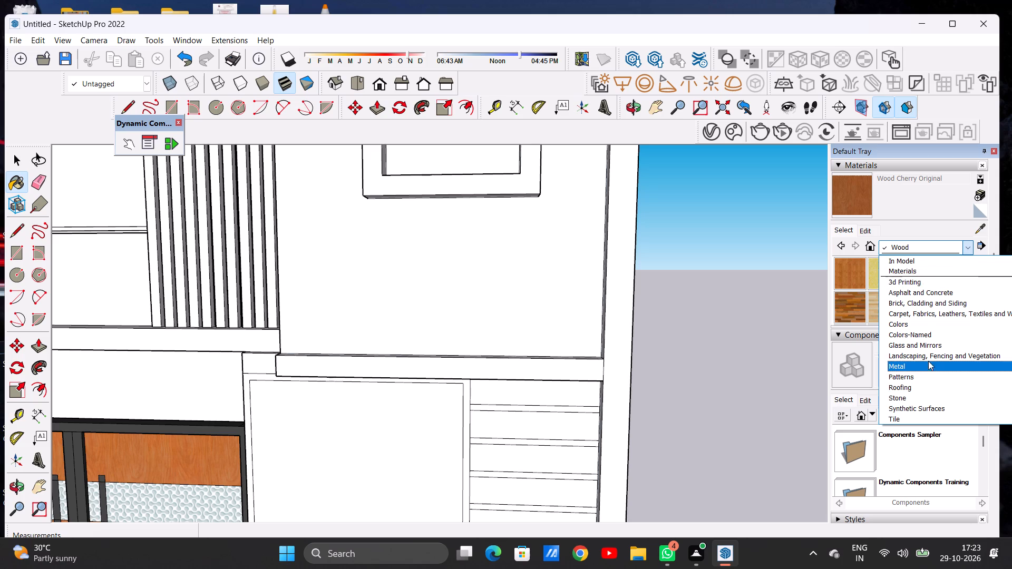
scroll(920, 345, up, 1)
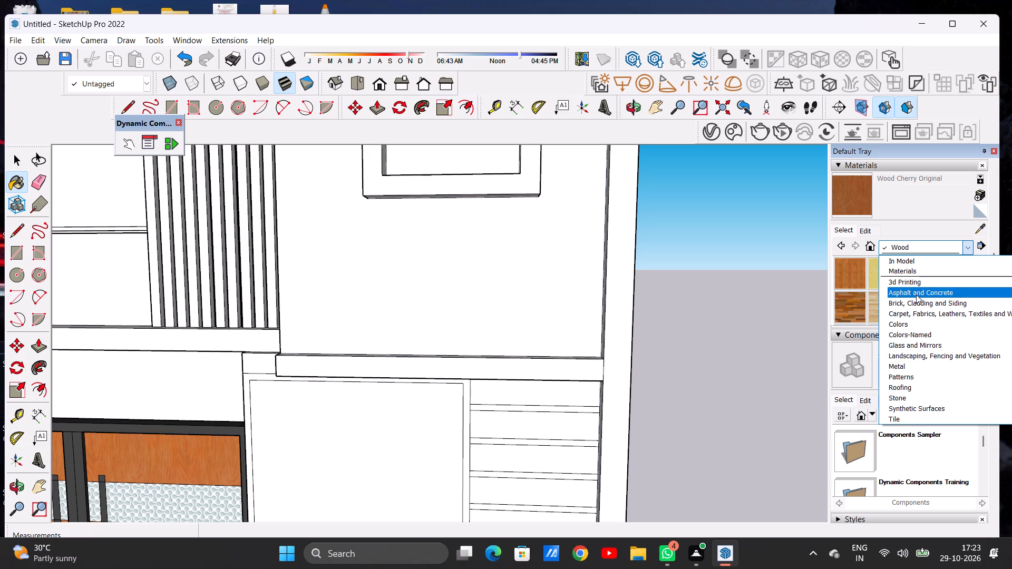
click(916, 293)
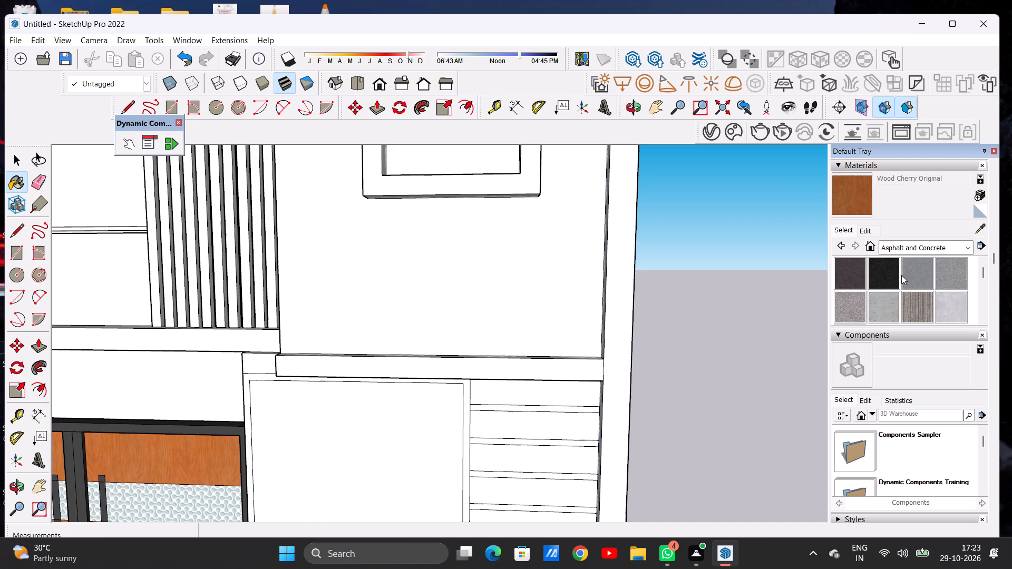
click(923, 249)
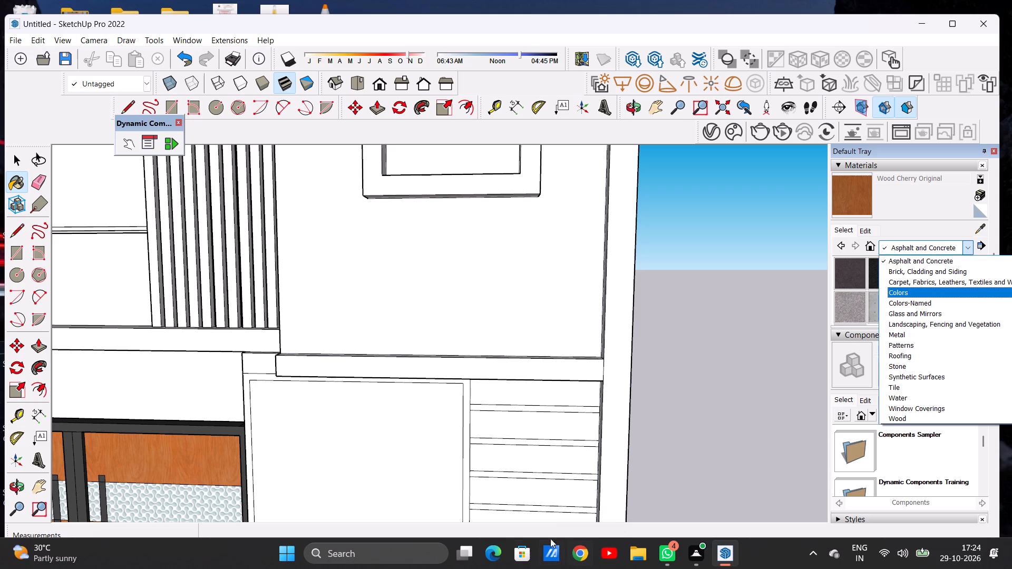
Review the whole cabinet and its lower section, comparing the coloured bays with the plain panel and horizontal strips.
scroll(500, 386, down, 20)
scroll(466, 405, up, 12)
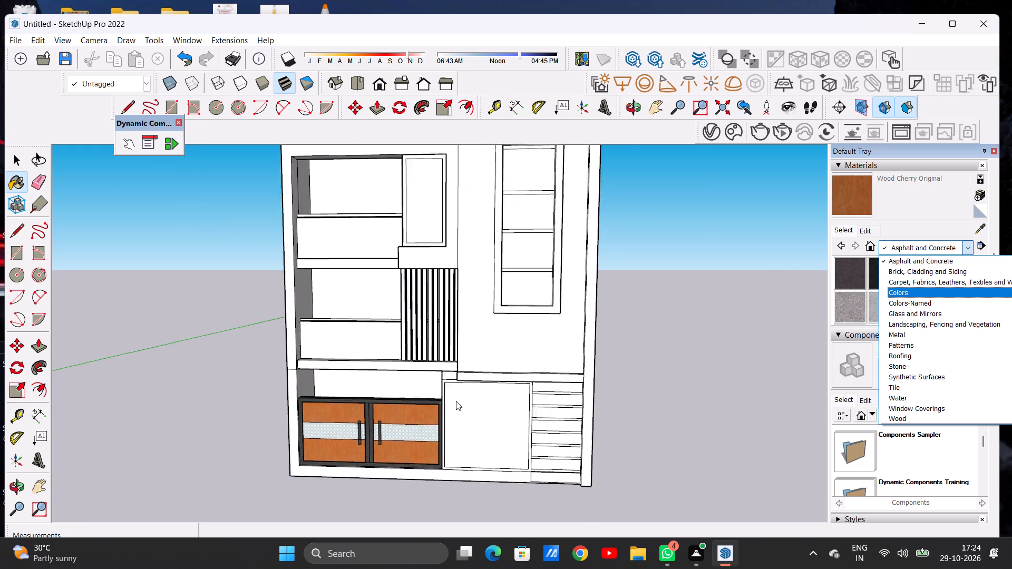
scroll(456, 401, up, 4)
middle_drag(430, 413, 593, 412)
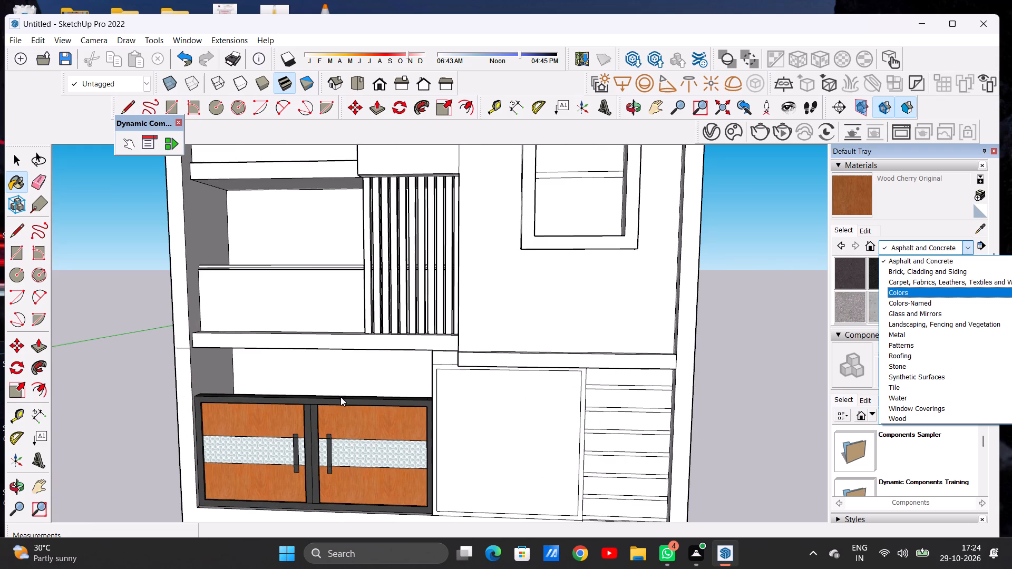
middle_drag(346, 403, 549, 402)
middle_drag(453, 406, 552, 410)
scroll(534, 426, down, 9)
scroll(523, 423, up, 2)
scroll(522, 423, down, 3)
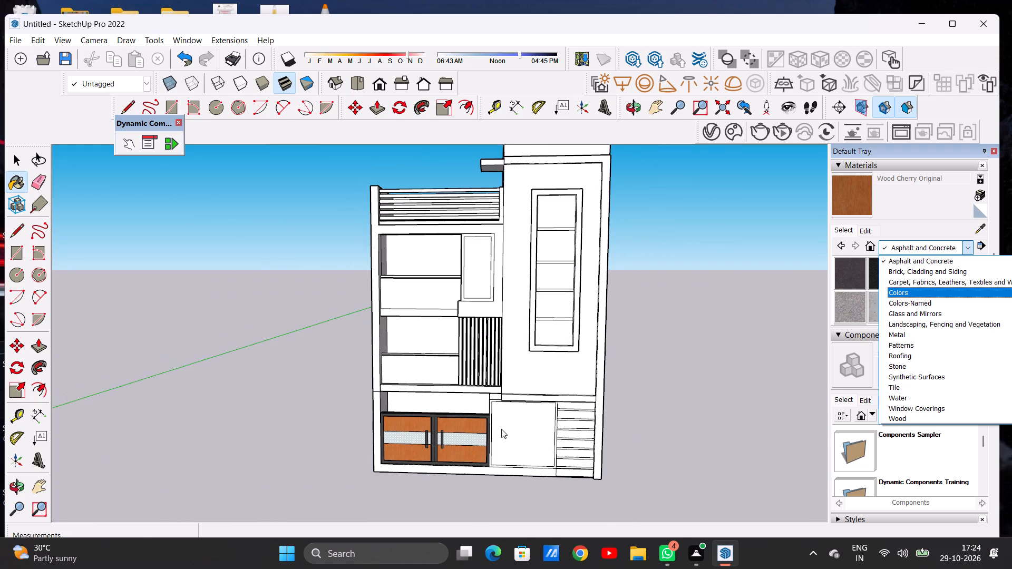
middle_drag(498, 434, 503, 420)
scroll(518, 421, up, 12)
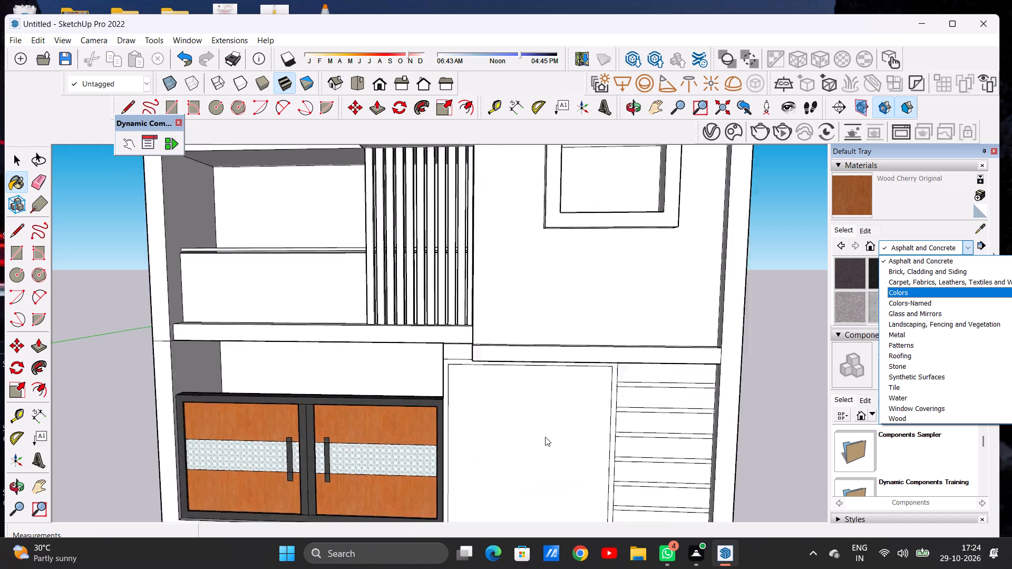
scroll(545, 437, up, 4)
scroll(596, 410, down, 13)
scroll(601, 401, up, 1)
scroll(601, 401, down, 1)
scroll(601, 401, up, 2)
scroll(546, 394, down, 7)
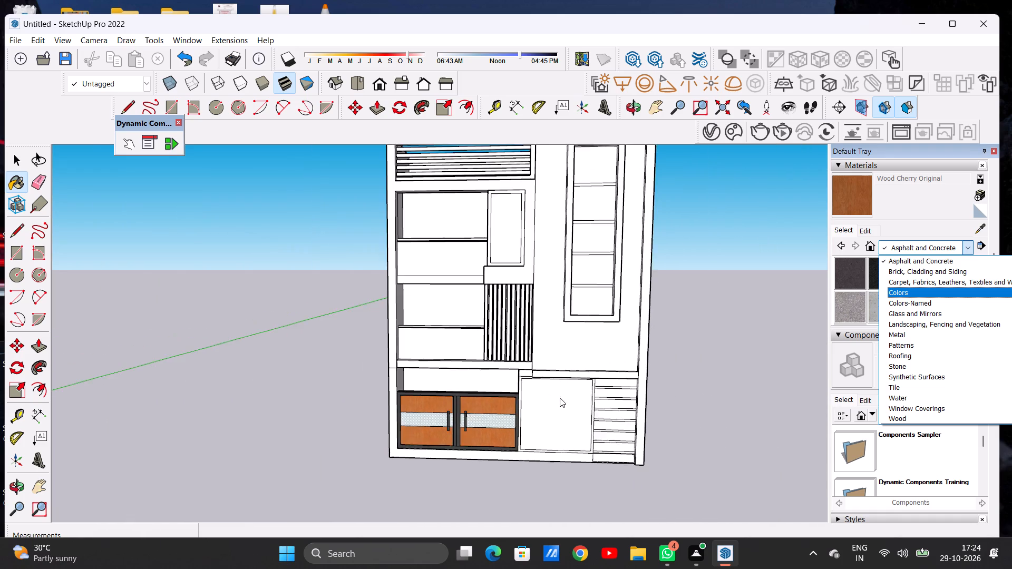
scroll(627, 390, up, 7)
scroll(600, 382, down, 1)
scroll(599, 380, up, 1)
scroll(598, 380, down, 1)
scroll(598, 380, up, 5)
middle_drag(513, 405, 613, 400)
scroll(549, 402, up, 1)
middle_drag(544, 413, 545, 415)
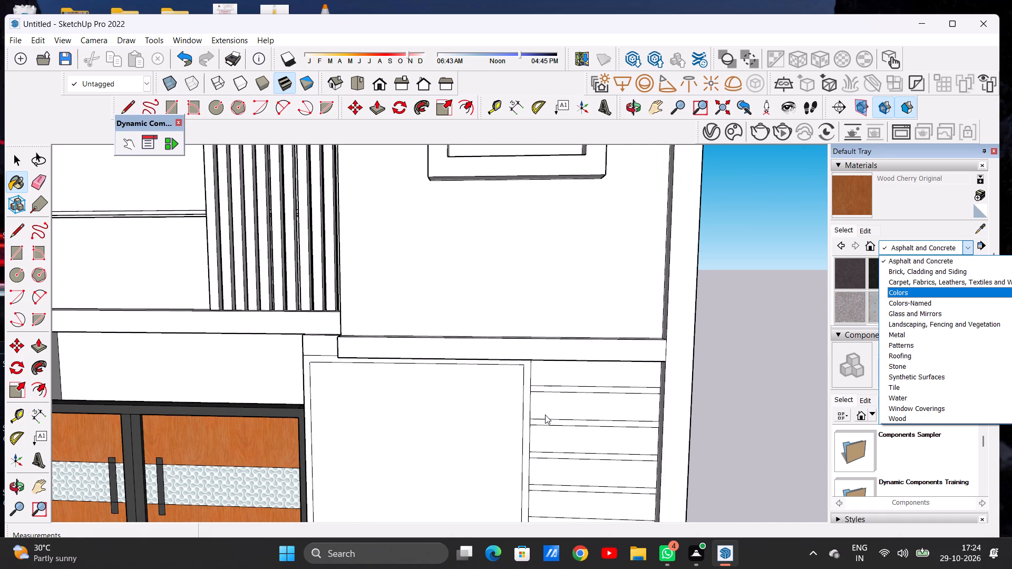
middle_drag(545, 415, 678, 395)
scroll(678, 395, up, 1)
scroll(641, 414, down, 11)
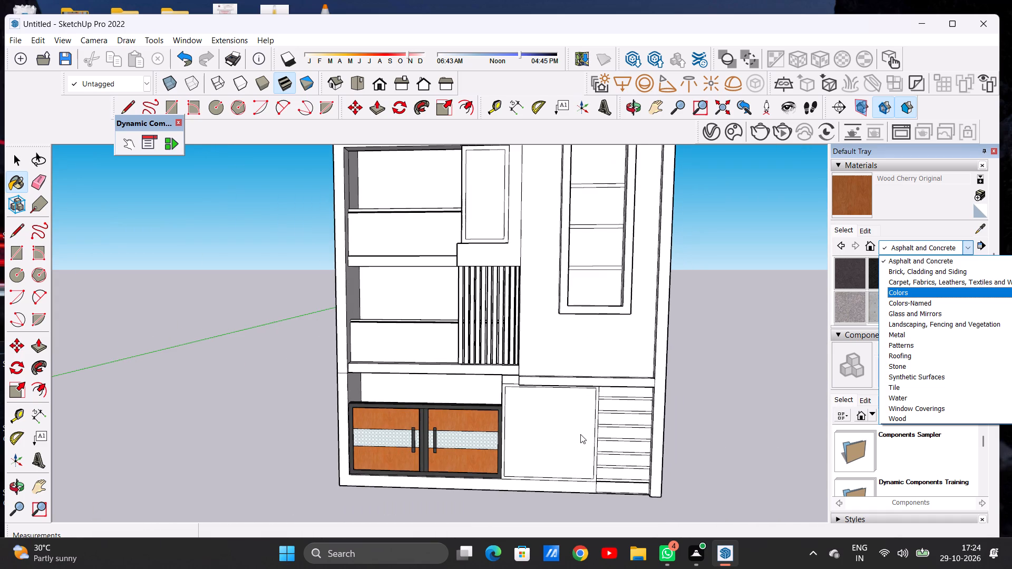
middle_drag(580, 443, 676, 443)
scroll(542, 469, up, 6)
scroll(618, 443, down, 5)
scroll(674, 370, up, 6)
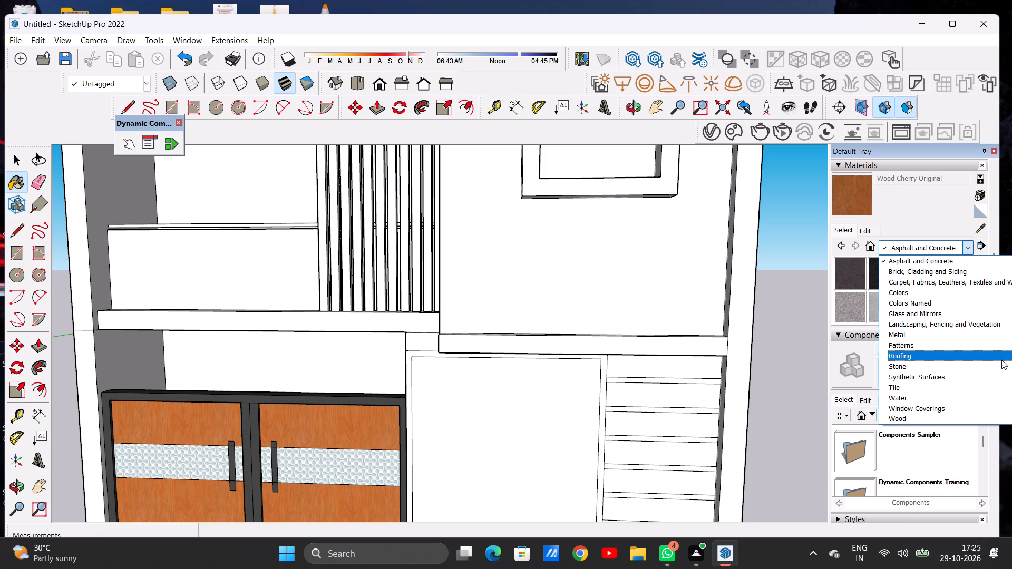
Browse the Water and the Brick, Cladding and Siding material collections.
click(933, 398)
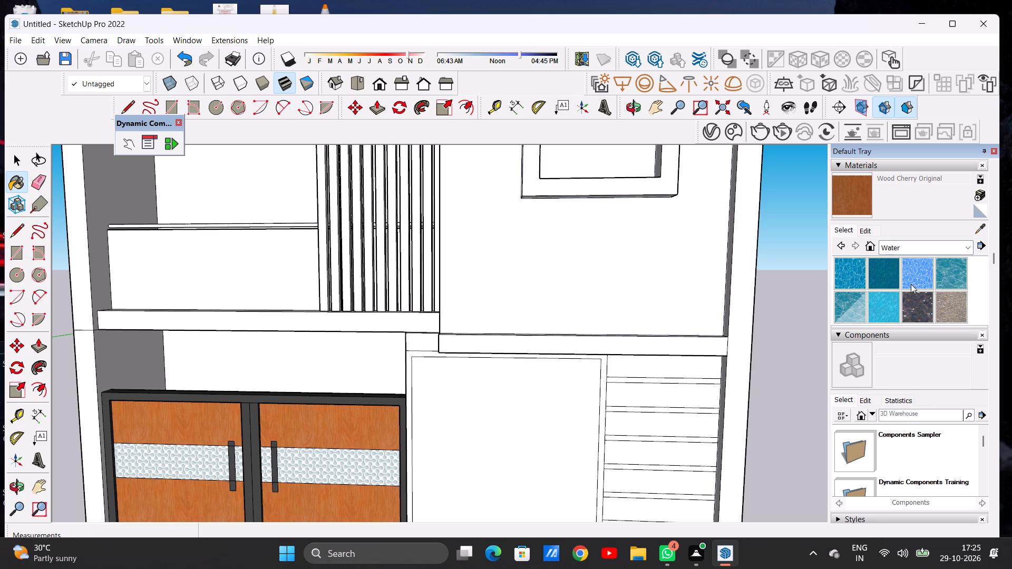
click(903, 246)
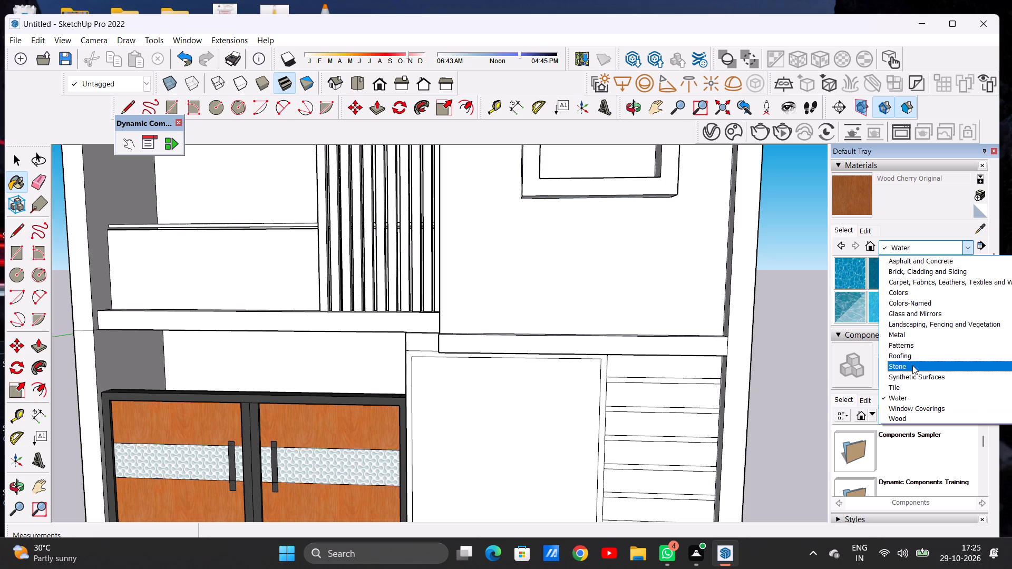
scroll(892, 336, down, 1)
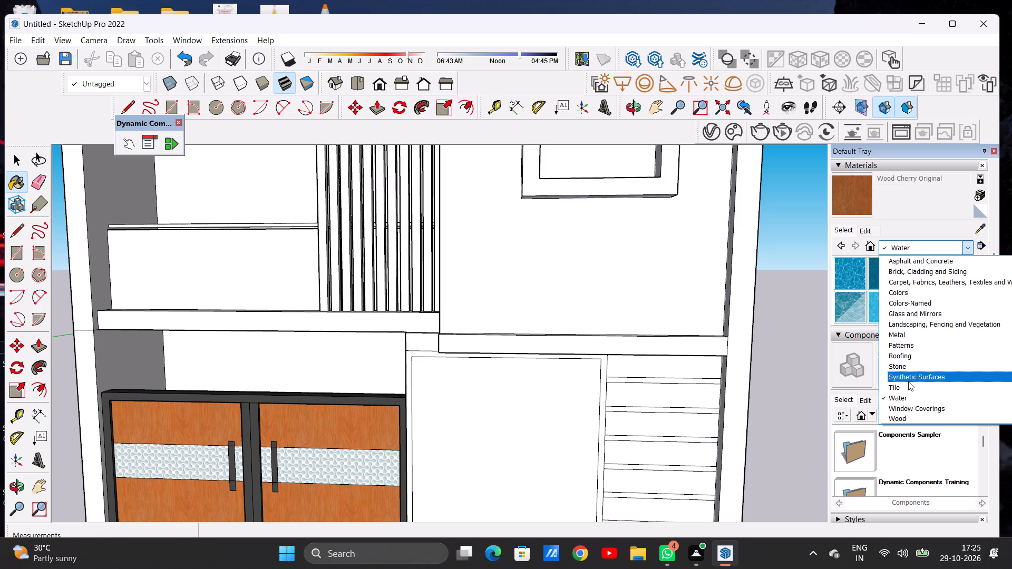
click(906, 271)
Paint the top four wide horizontal strips beside the lower plain panel with Wood Bamboo from the Wood collection.
click(898, 248)
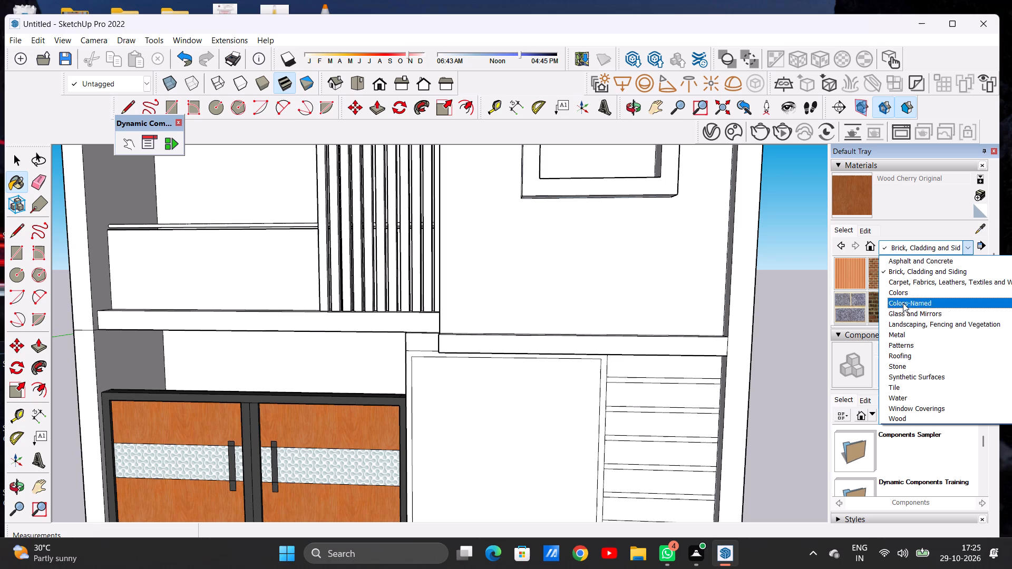
click(899, 415)
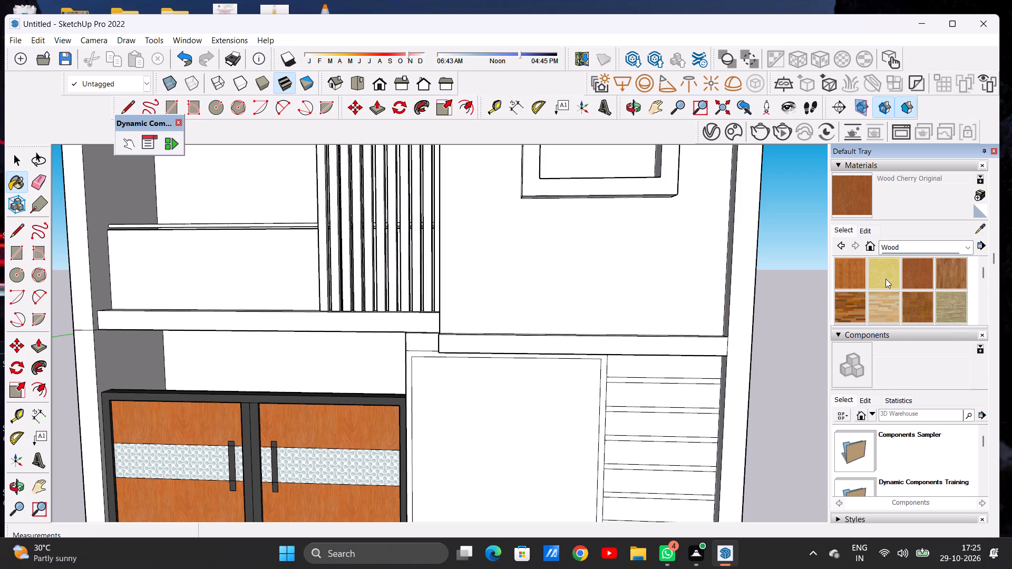
click(861, 272)
click(694, 370)
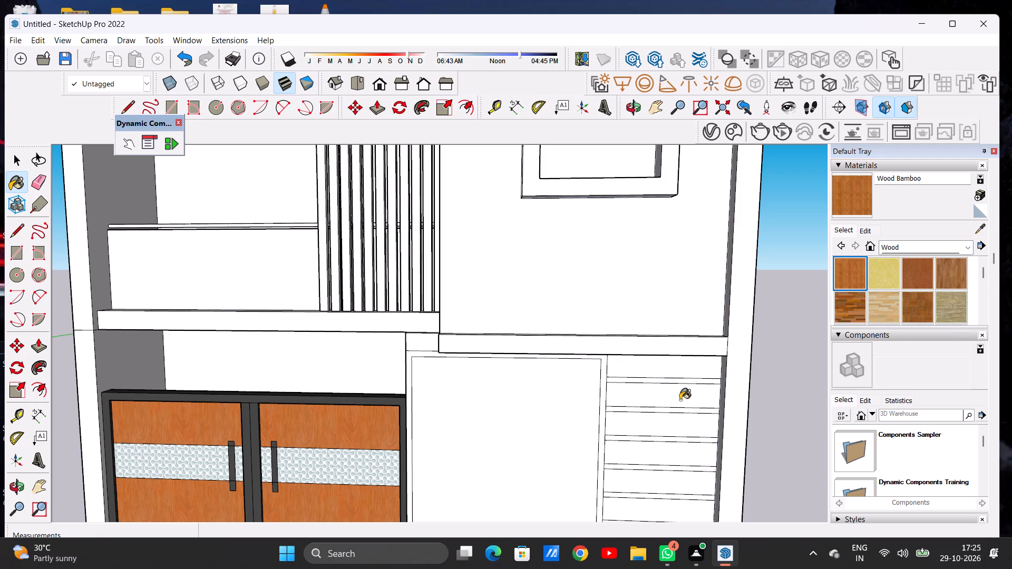
click(683, 394)
scroll(711, 380, down, 7)
middle_drag(639, 395, 715, 413)
scroll(637, 393, up, 7)
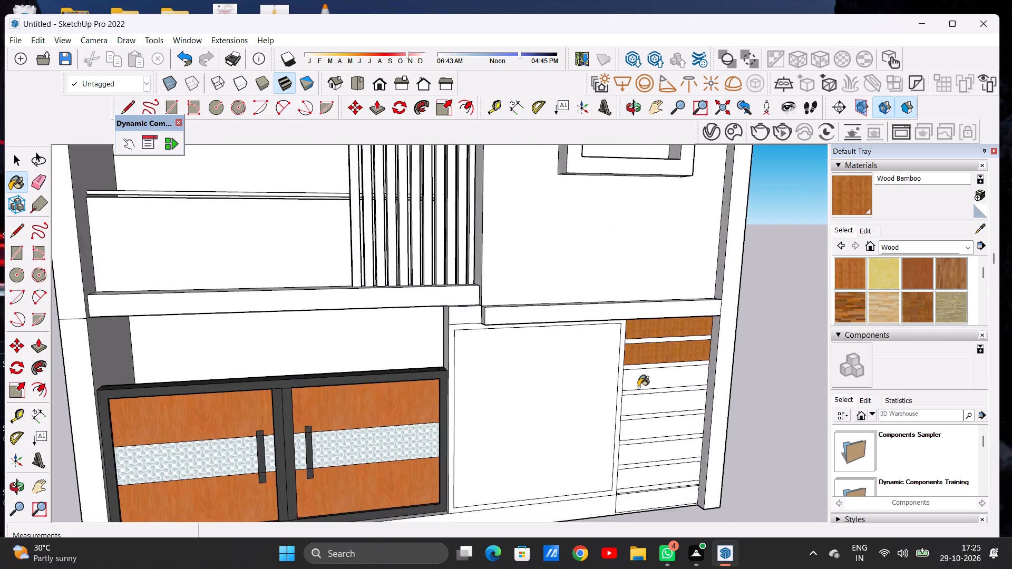
scroll(638, 387, up, 5)
click(640, 379)
click(634, 418)
Paint the remaining four wide horizontal strips beside the lower plain panel with Wood Bamboo, down to the cabinet base.
scroll(669, 377, down, 4)
scroll(669, 377, up, 1)
scroll(669, 377, down, 2)
scroll(657, 433, up, 7)
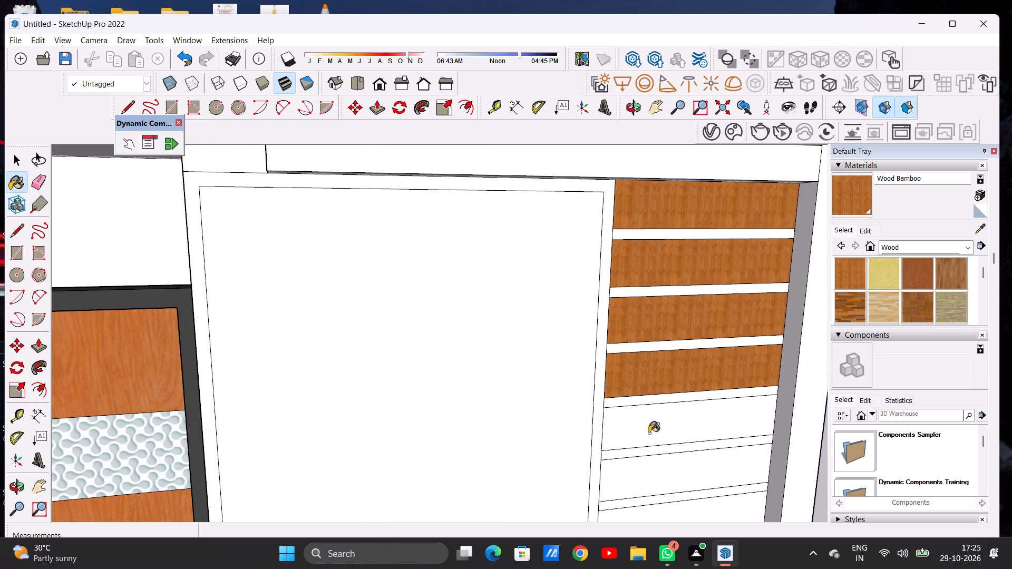
click(649, 433)
click(643, 478)
scroll(708, 357, down, 8)
scroll(675, 425, up, 7)
click(674, 440)
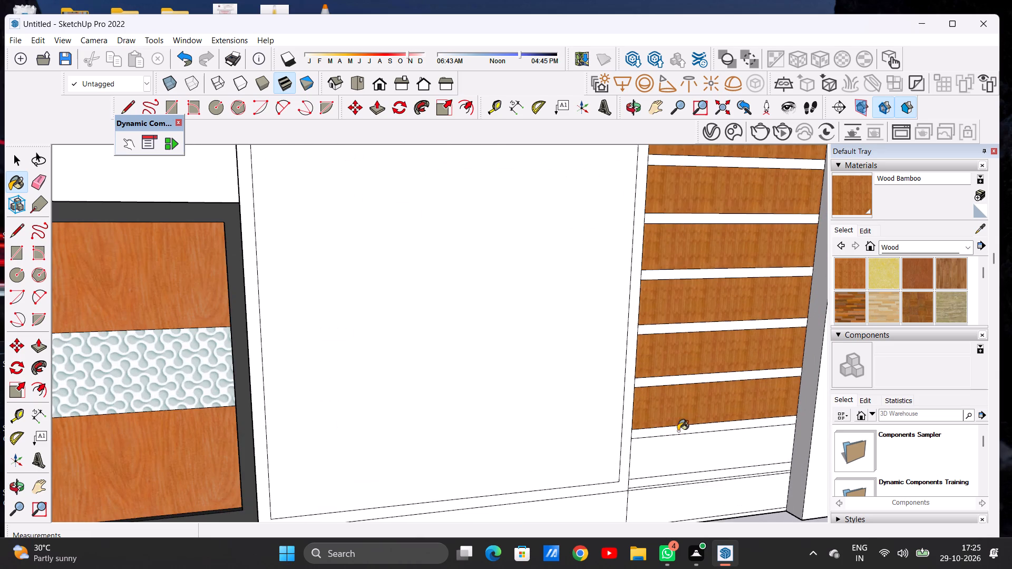
scroll(680, 381, down, 6)
scroll(677, 449, up, 6)
click(674, 455)
scroll(651, 406, down, 11)
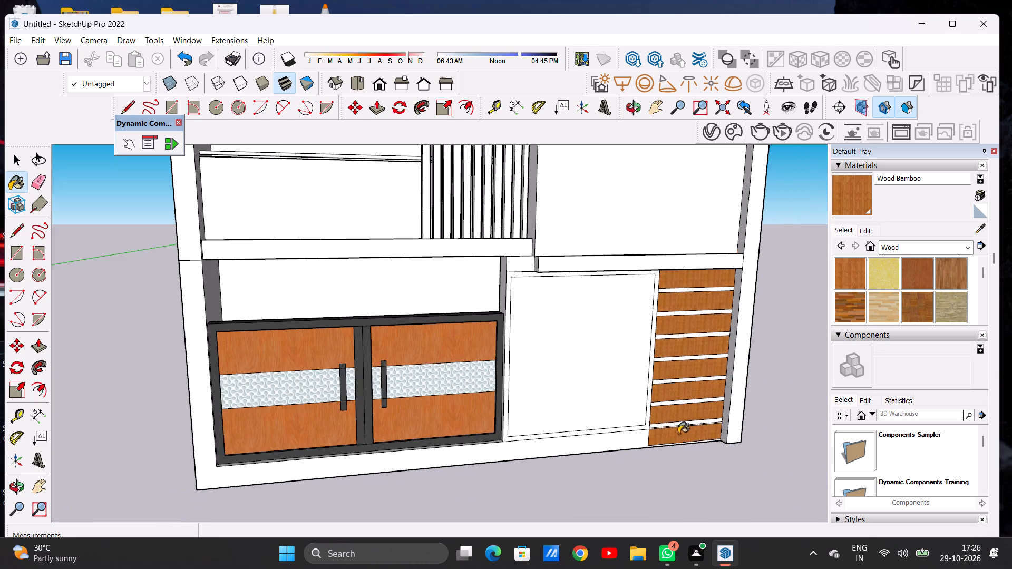
Examine the bamboo strips and the white gaps between them, up close and together with the finished lower bays.
middle_drag(684, 433, 585, 426)
scroll(621, 418, down, 11)
scroll(661, 385, up, 6)
key(space)
scroll(682, 384, up, 1)
scroll(682, 384, down, 1)
scroll(682, 384, up, 4)
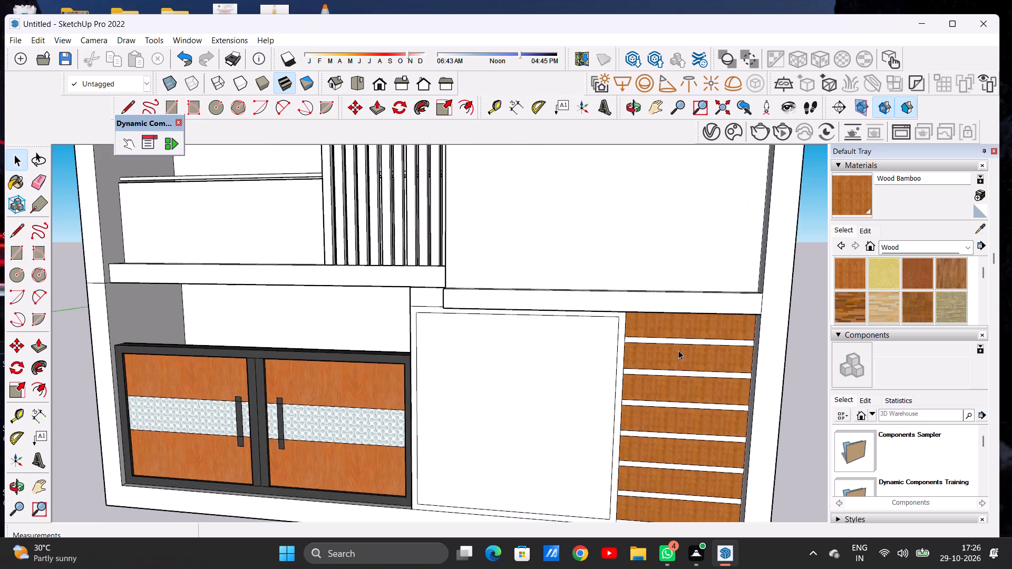
scroll(678, 350, up, 7)
middle_drag(607, 341, 712, 317)
scroll(712, 317, up, 4)
scroll(680, 327, down, 1)
scroll(680, 327, up, 2)
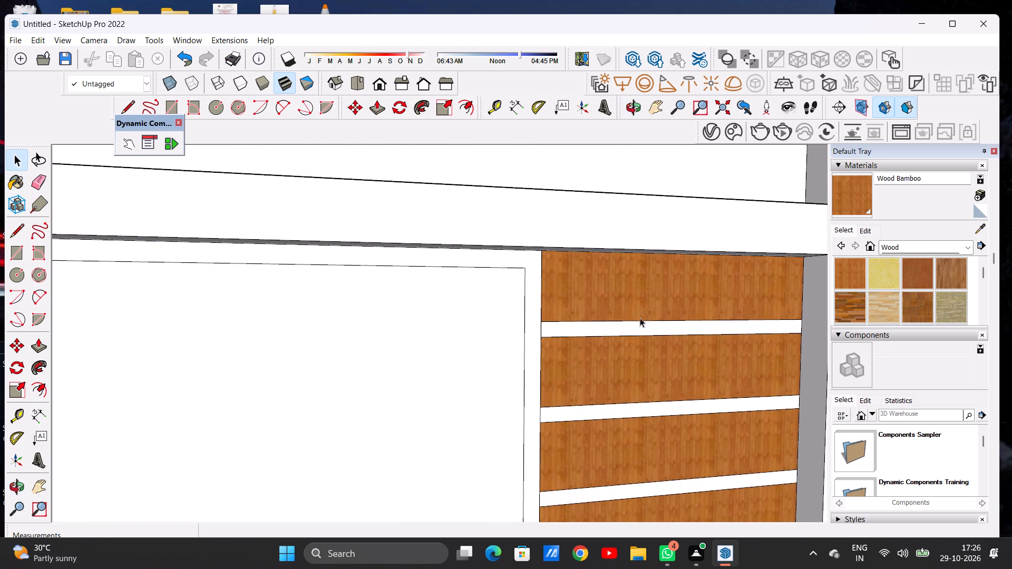
scroll(610, 320, down, 12)
scroll(583, 331, up, 1)
middle_drag(546, 341, 616, 344)
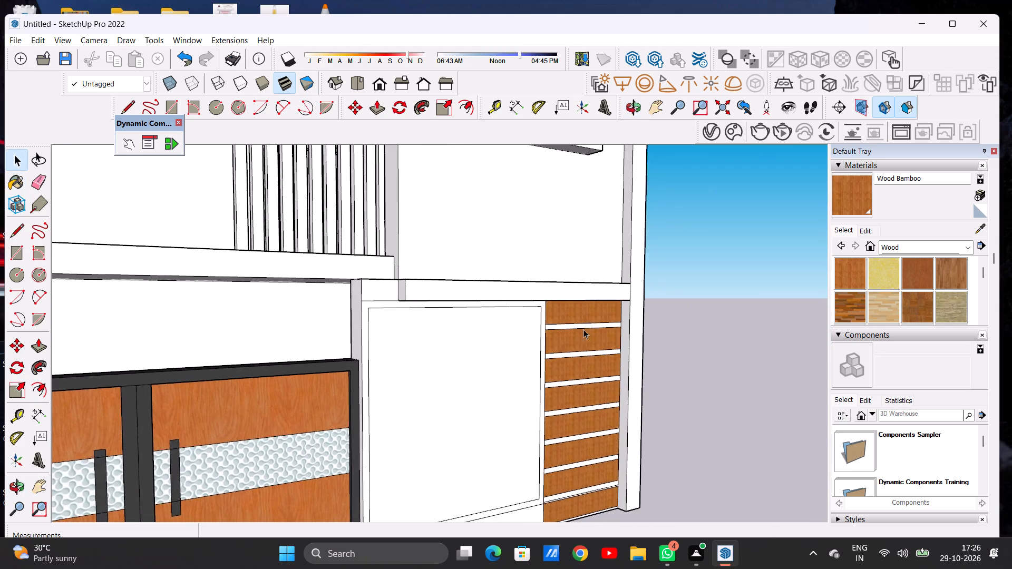
scroll(579, 334, down, 5)
scroll(570, 368, up, 11)
scroll(565, 364, down, 11)
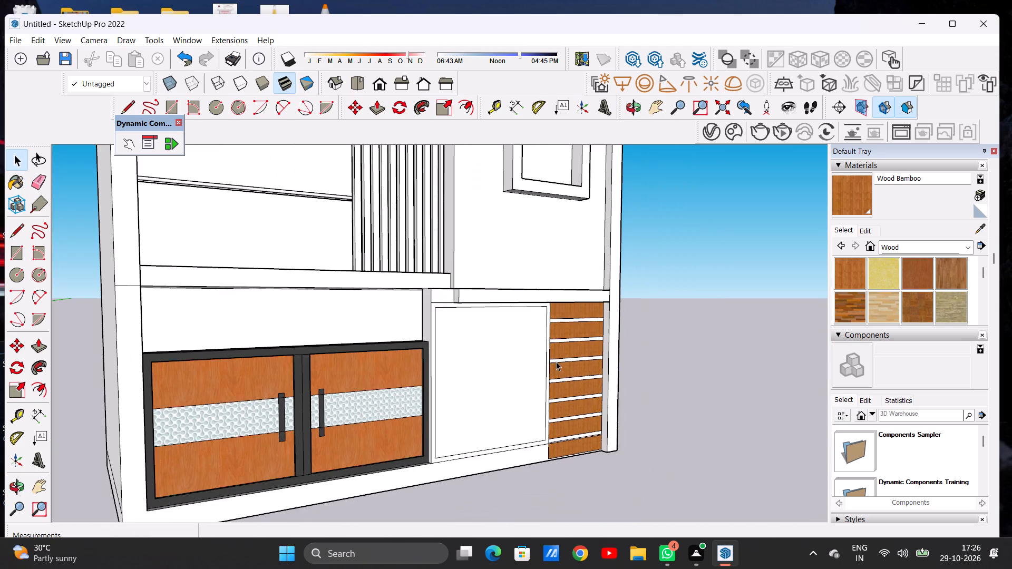
scroll(589, 376, up, 7)
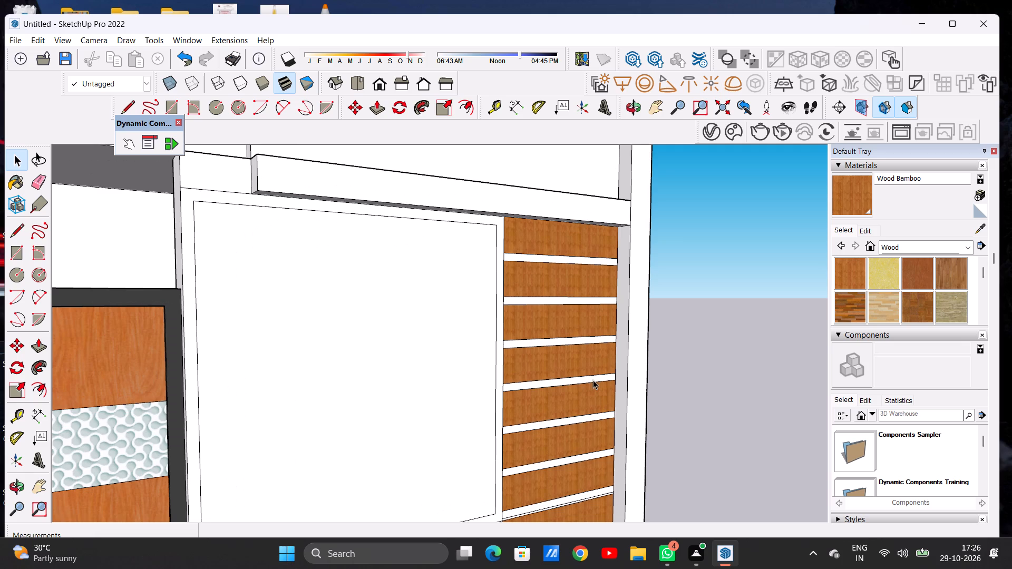
scroll(589, 328, down, 6)
middle_drag(587, 365, 581, 338)
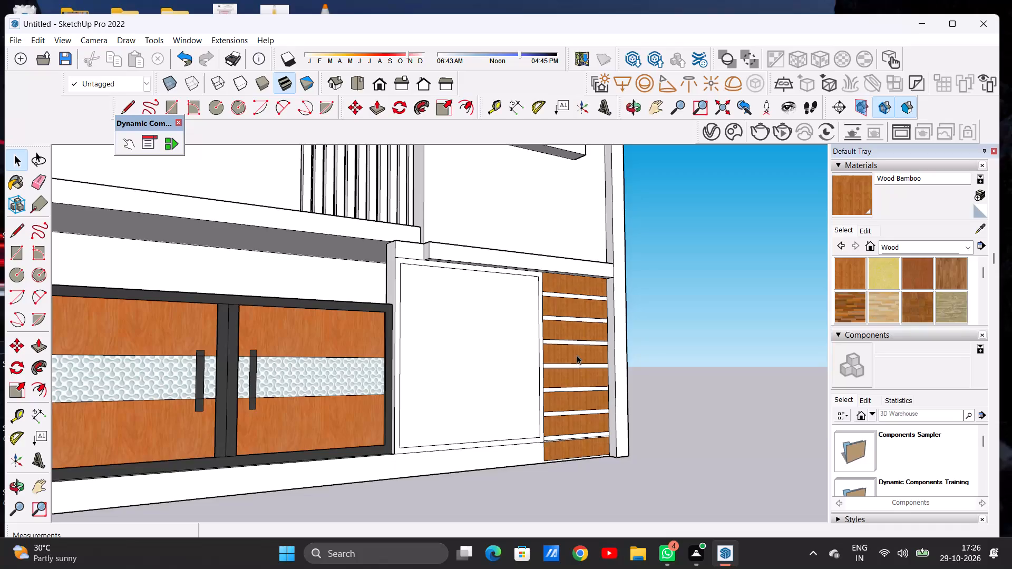
scroll(552, 363, down, 12)
scroll(565, 374, up, 11)
scroll(559, 332, down, 1)
scroll(559, 332, up, 3)
middle_drag(524, 338, 520, 374)
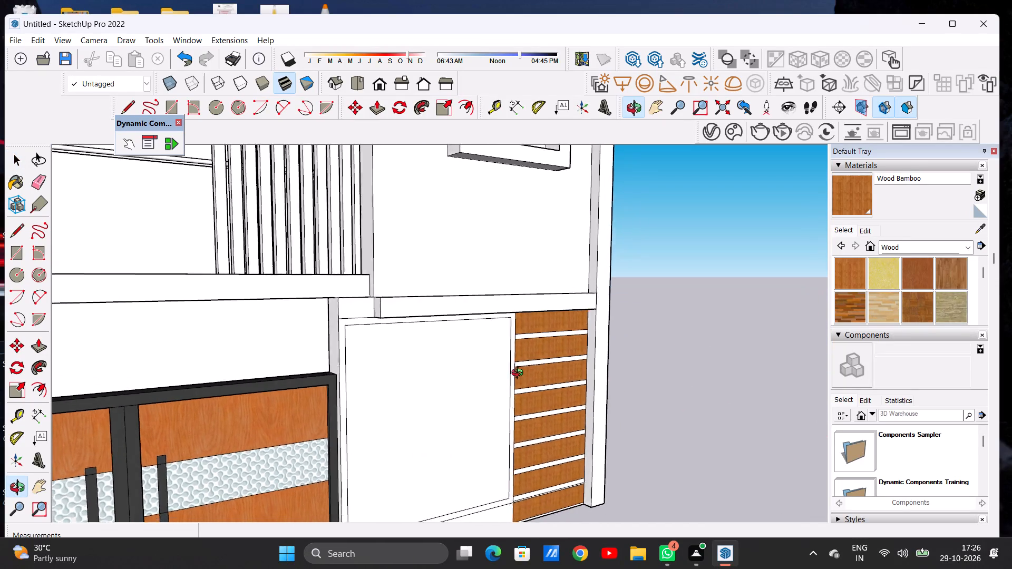
middle_drag(520, 374, 508, 373)
scroll(526, 337, up, 4)
scroll(527, 337, down, 1)
scroll(528, 337, up, 19)
scroll(523, 322, down, 6)
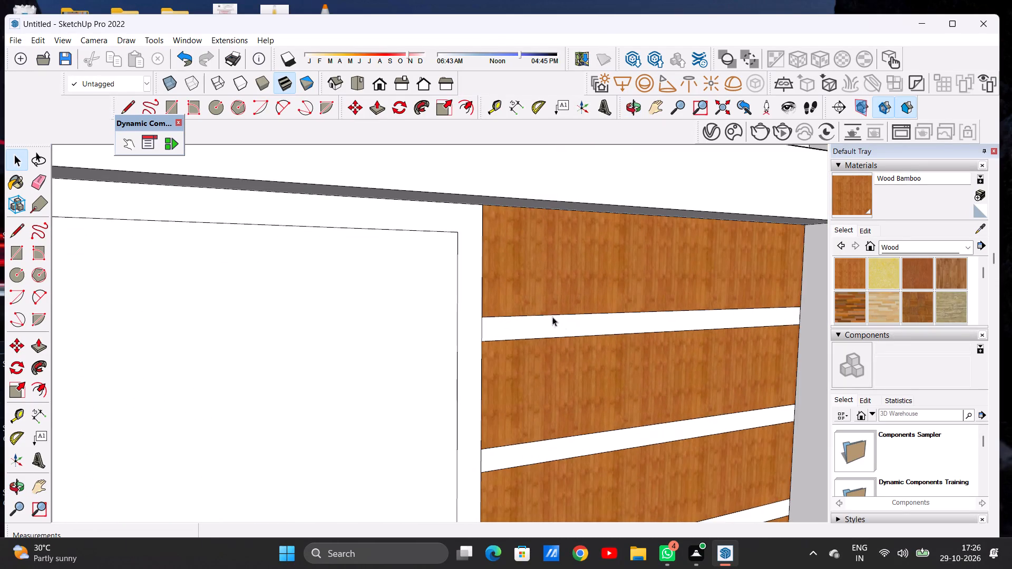
middle_drag(578, 335, 491, 323)
scroll(554, 326, down, 4)
scroll(555, 326, up, 2)
scroll(556, 326, down, 3)
scroll(570, 319, up, 1)
scroll(570, 319, down, 11)
middle_drag(584, 331, 622, 336)
scroll(592, 300, down, 11)
scroll(589, 312, up, 10)
scroll(569, 305, down, 1)
scroll(569, 305, up, 2)
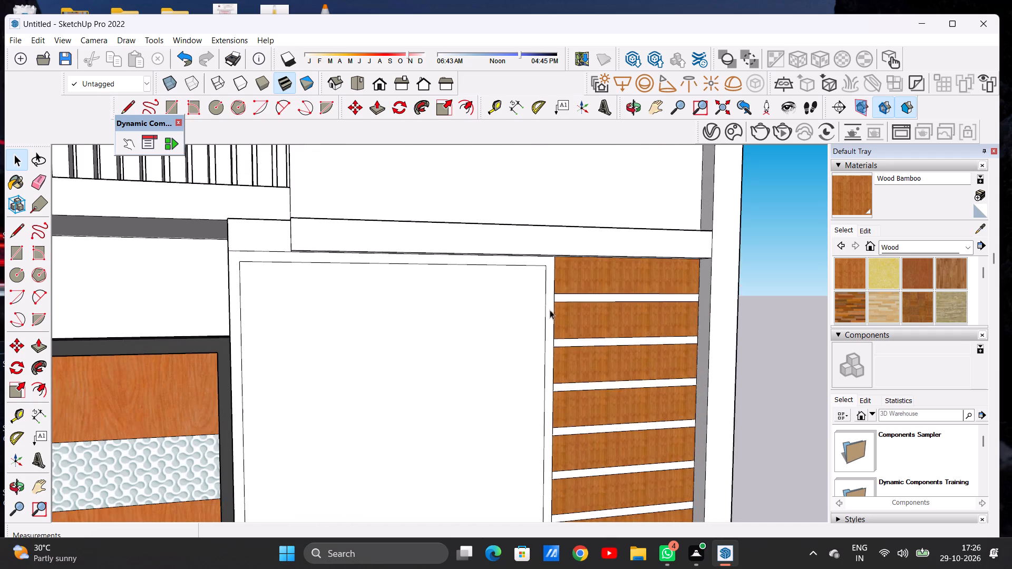
middle_drag(549, 309, 593, 318)
scroll(581, 313, down, 12)
scroll(580, 321, up, 5)
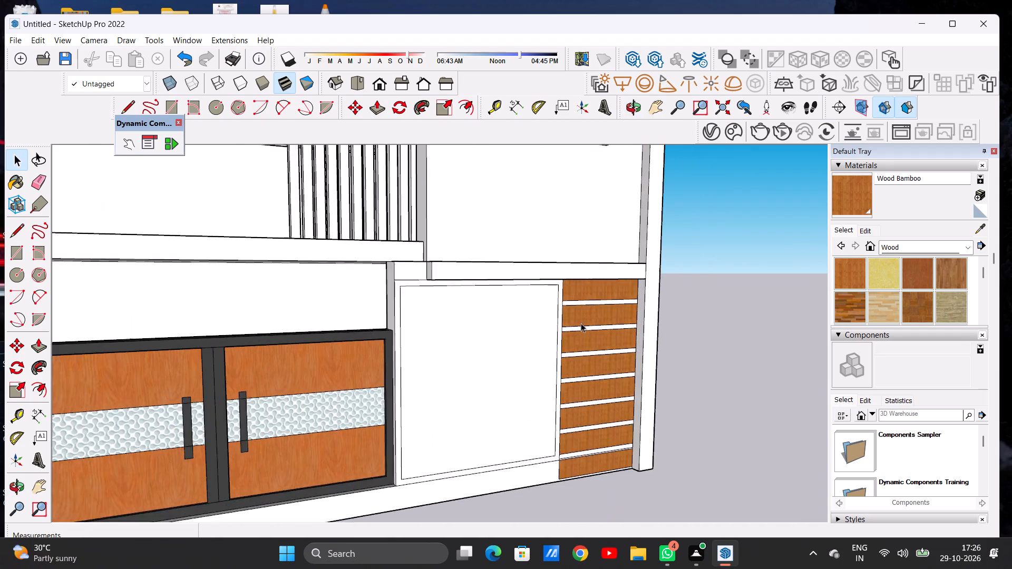
scroll(581, 323, up, 5)
scroll(581, 323, down, 1)
scroll(581, 323, up, 2)
middle_drag(586, 310, 587, 321)
scroll(589, 302, up, 8)
scroll(573, 311, down, 12)
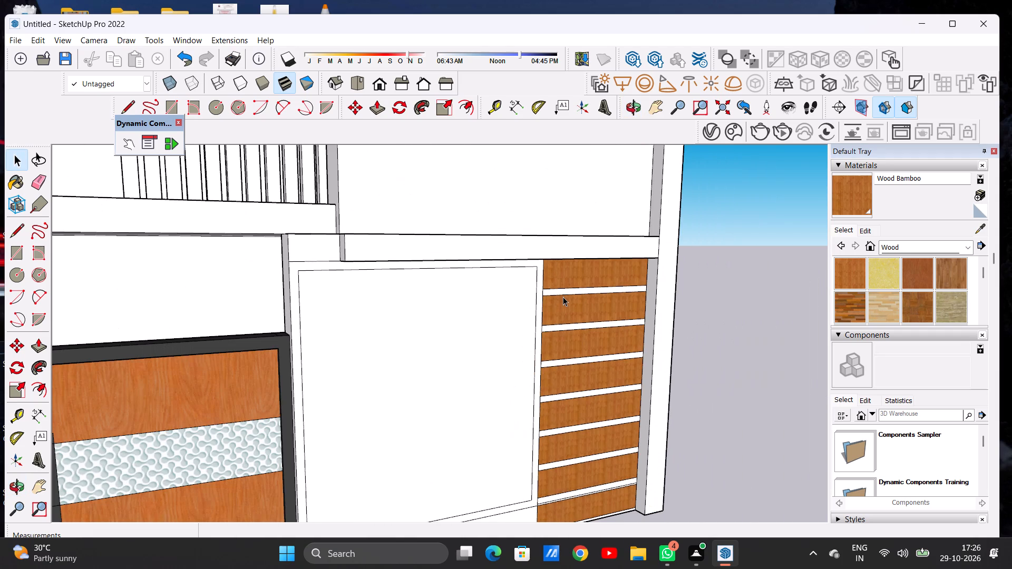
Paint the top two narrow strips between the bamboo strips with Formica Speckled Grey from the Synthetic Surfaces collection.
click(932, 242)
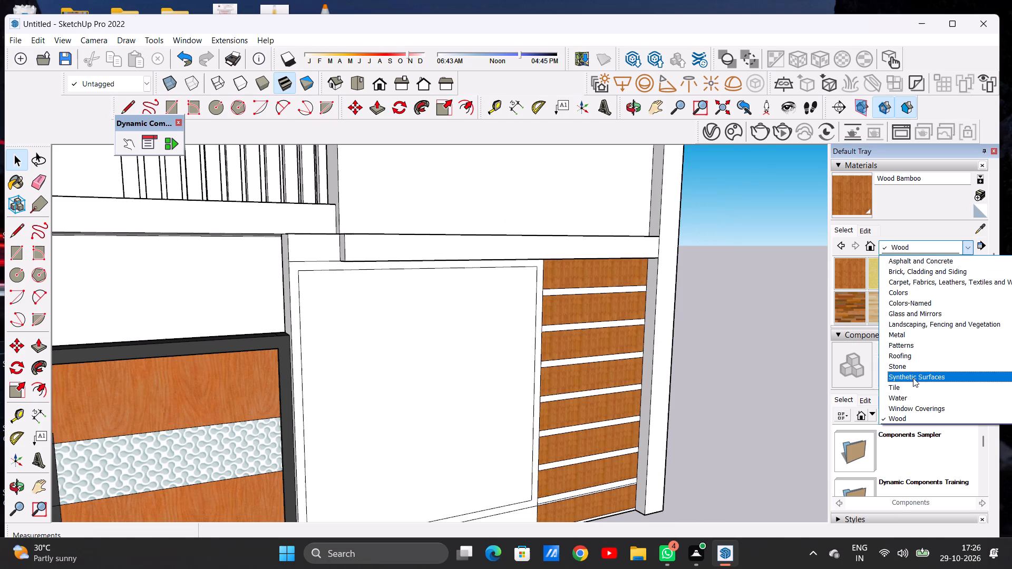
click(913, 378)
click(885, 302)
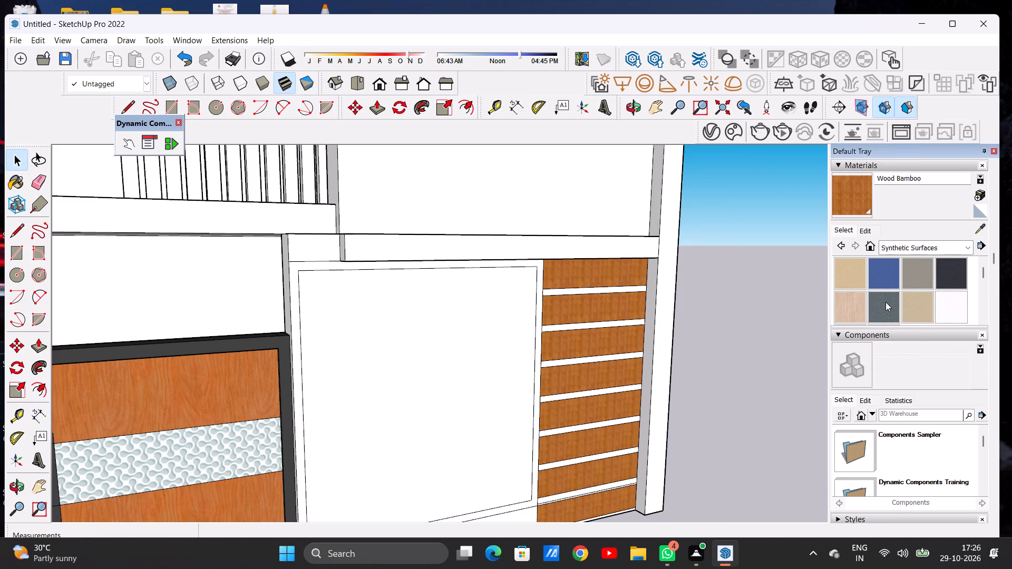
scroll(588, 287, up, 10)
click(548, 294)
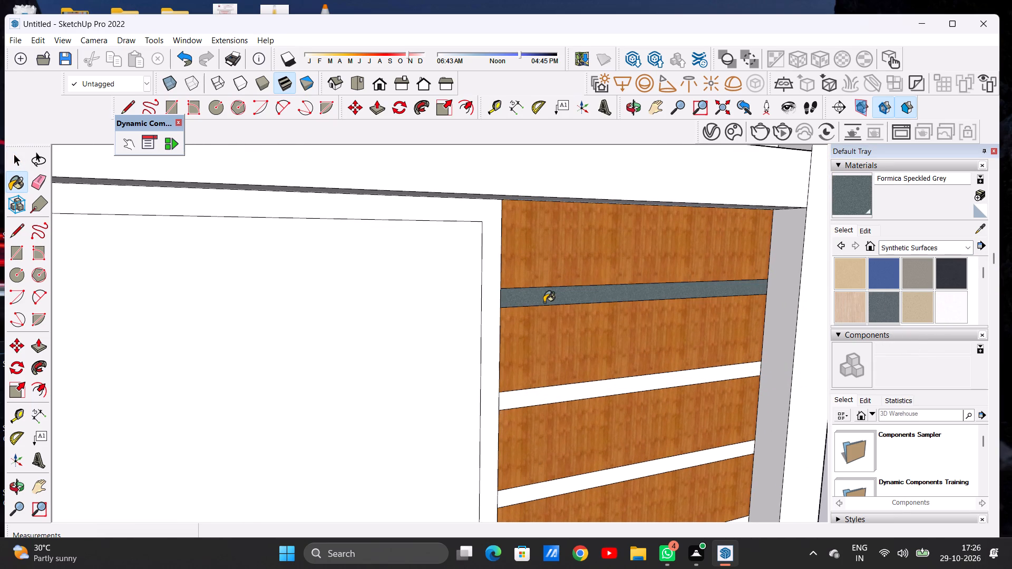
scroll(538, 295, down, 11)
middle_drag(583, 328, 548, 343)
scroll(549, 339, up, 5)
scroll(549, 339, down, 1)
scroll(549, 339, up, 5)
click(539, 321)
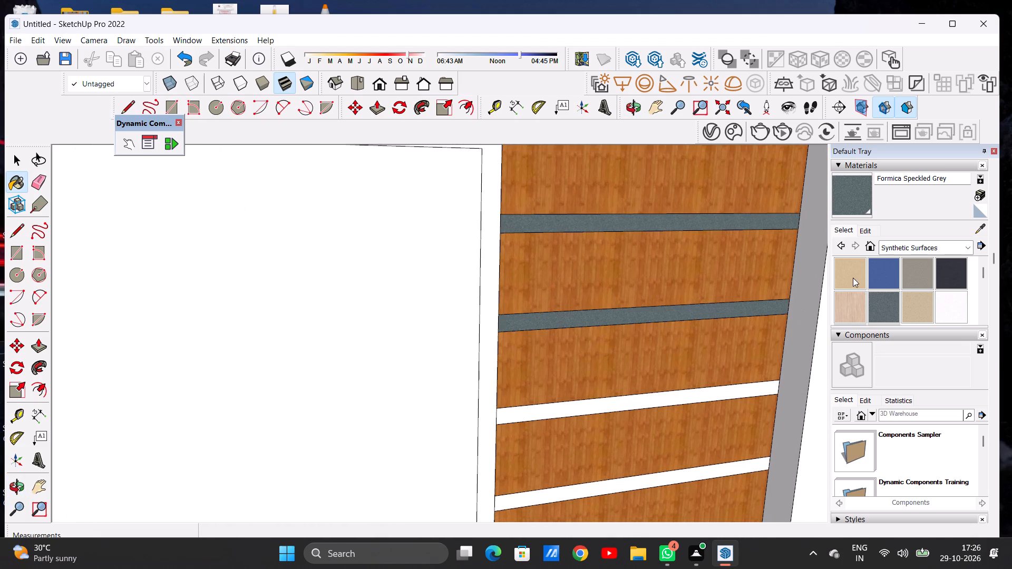
Paint the top four narrow strips between the bamboo strips with Formica Beige from the Synthetic Surfaces collection.
click(852, 276)
scroll(627, 239, up, 7)
click(565, 209)
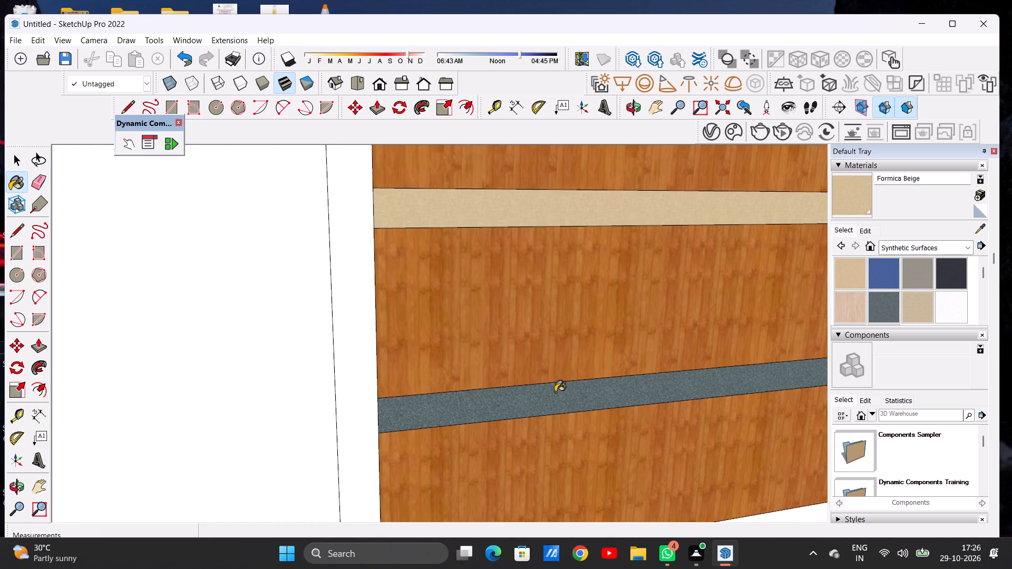
click(557, 396)
scroll(563, 317, down, 16)
scroll(570, 407, up, 1)
scroll(569, 405, down, 1)
scroll(567, 404, up, 2)
scroll(532, 378, down, 2)
scroll(529, 376, up, 4)
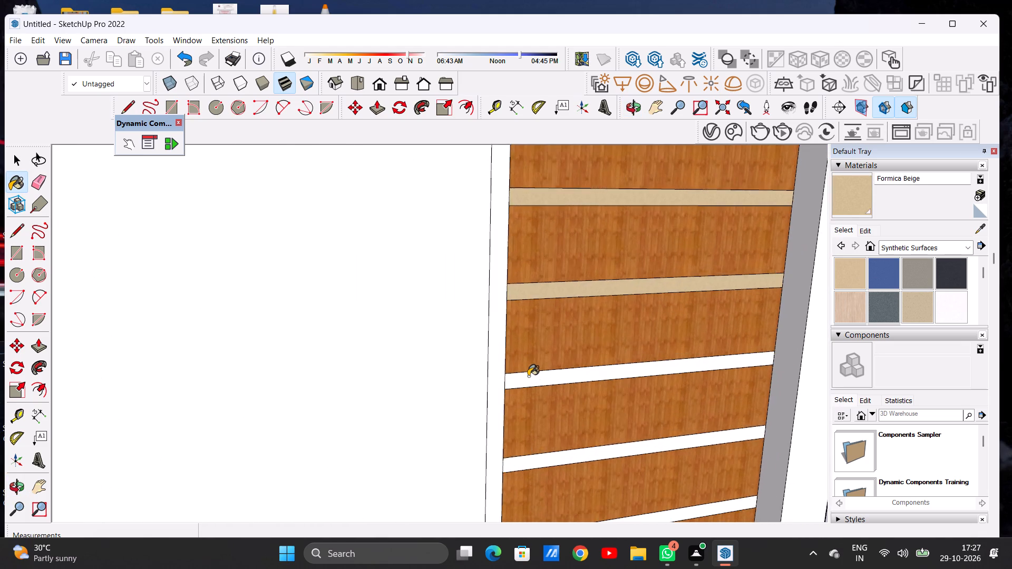
scroll(528, 376, up, 6)
click(529, 376)
scroll(593, 503, up, 3)
scroll(593, 503, down, 1)
scroll(593, 503, up, 1)
click(593, 503)
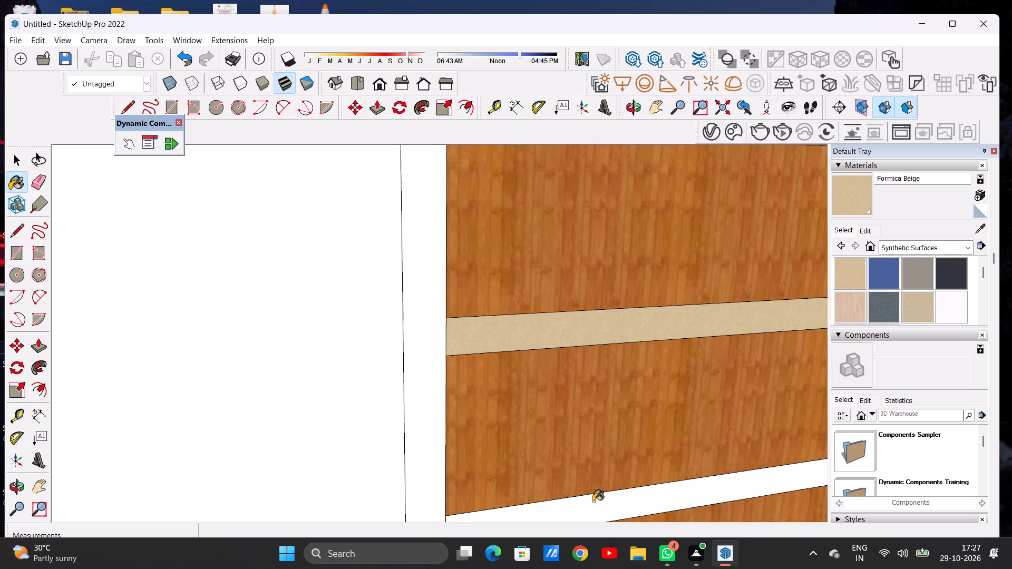
Paint the lower three narrow strips with Formica Beige, including both parts of the split bottom one.
scroll(554, 294, down, 10)
scroll(560, 306, up, 1)
scroll(560, 306, down, 12)
scroll(563, 432, up, 7)
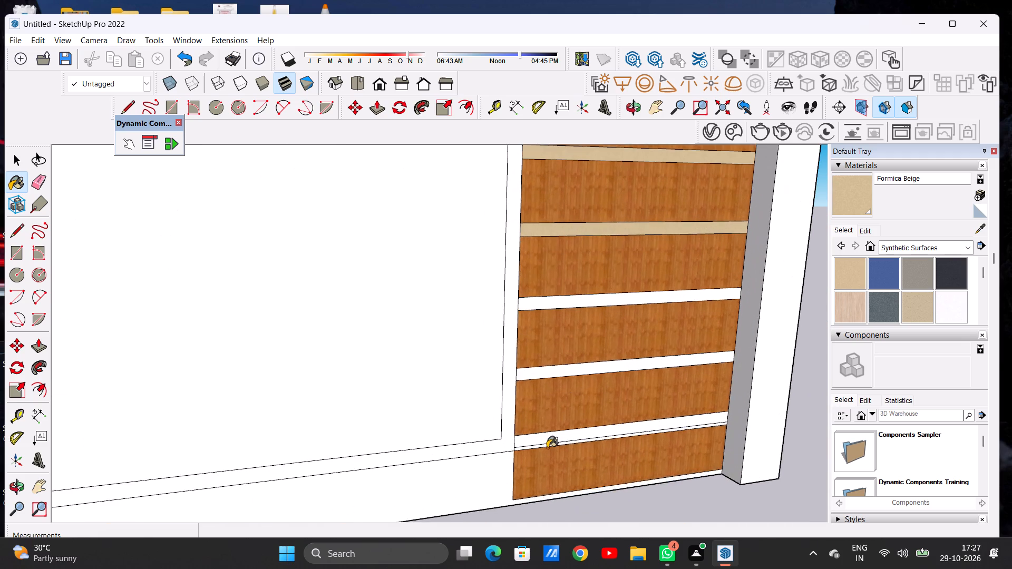
scroll(547, 448, up, 11)
click(542, 437)
click(542, 448)
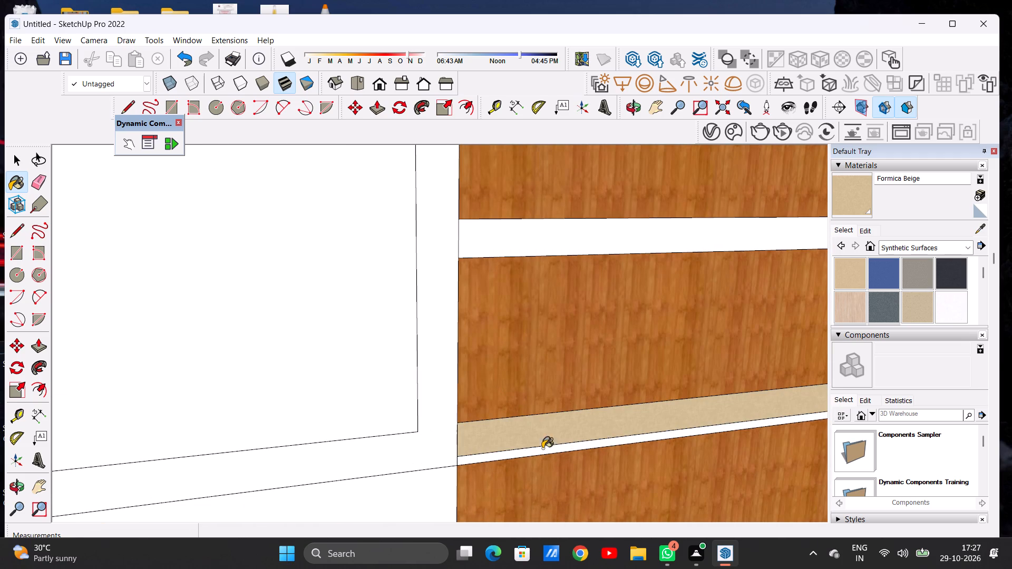
click(501, 234)
scroll(554, 400, down, 13)
scroll(537, 257, up, 4)
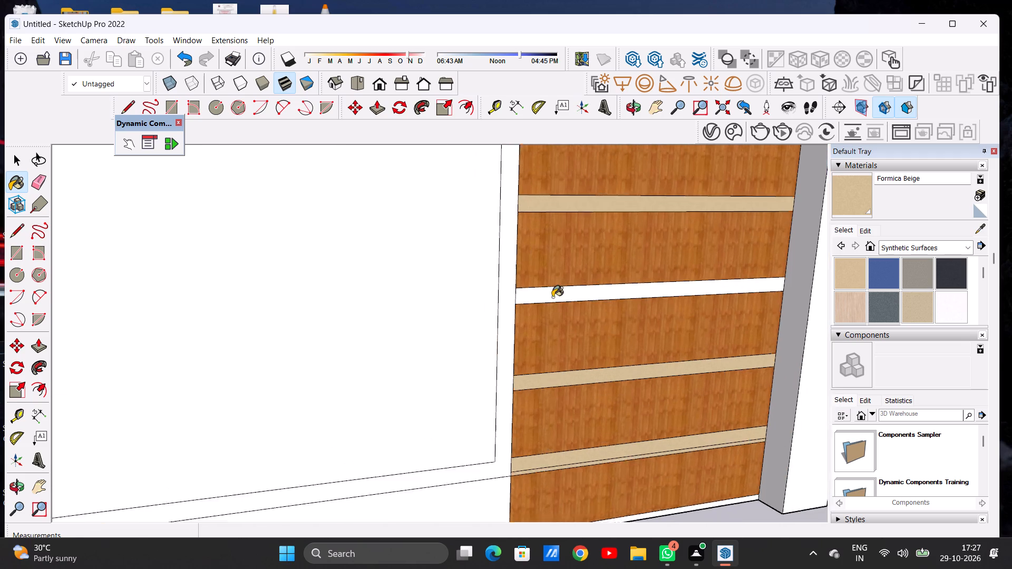
scroll(552, 297, up, 2)
click(549, 296)
Draw a vertical line about 1 15/16" long from the bottom bamboo strip's lower corner beside the plain panel to the base's bottom edge.
scroll(585, 339, down, 20)
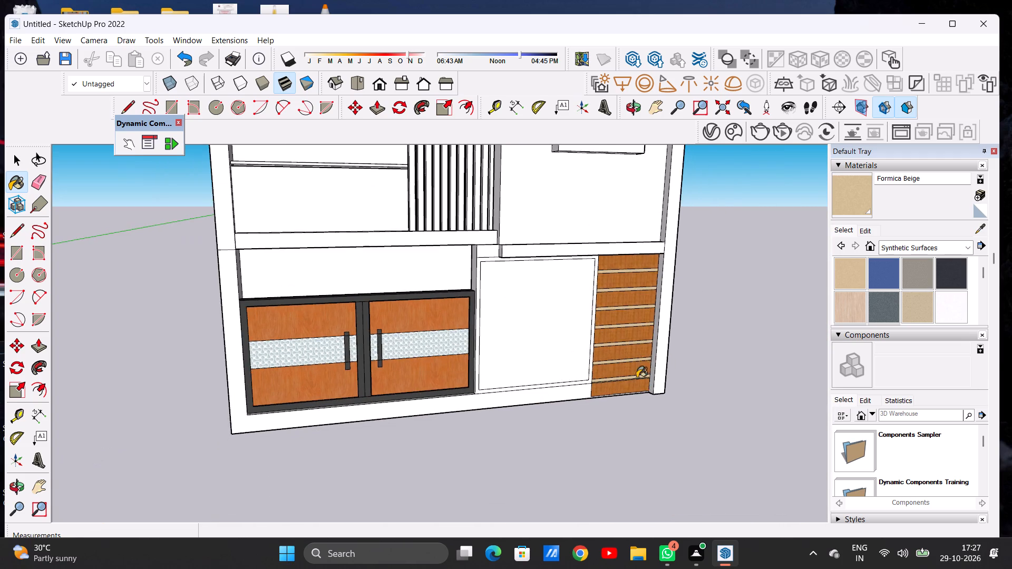
middle_drag(631, 379, 542, 358)
scroll(704, 434, up, 6)
scroll(688, 434, down, 2)
scroll(612, 410, up, 9)
scroll(607, 414, down, 1)
scroll(607, 414, up, 4)
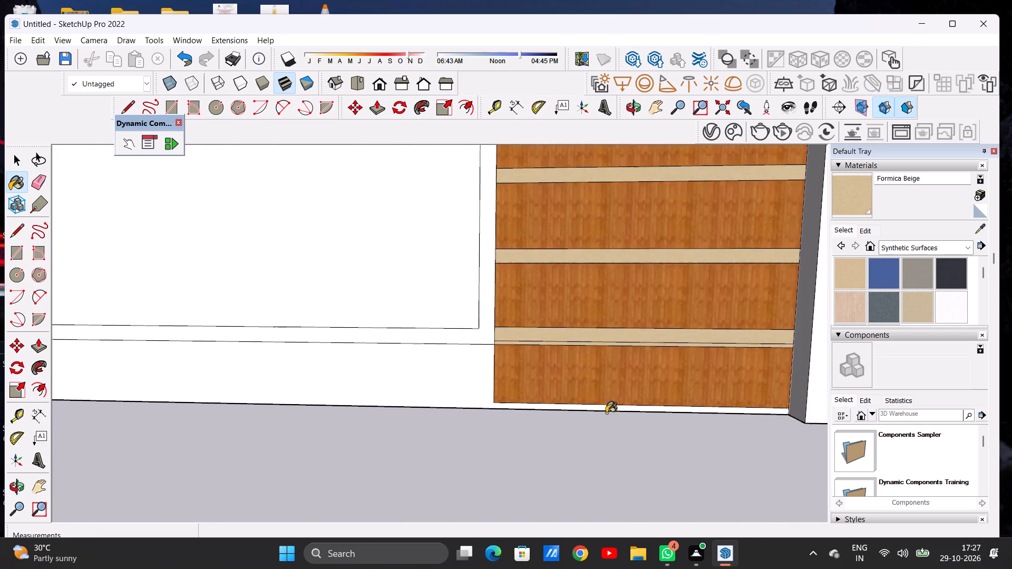
scroll(606, 413, up, 10)
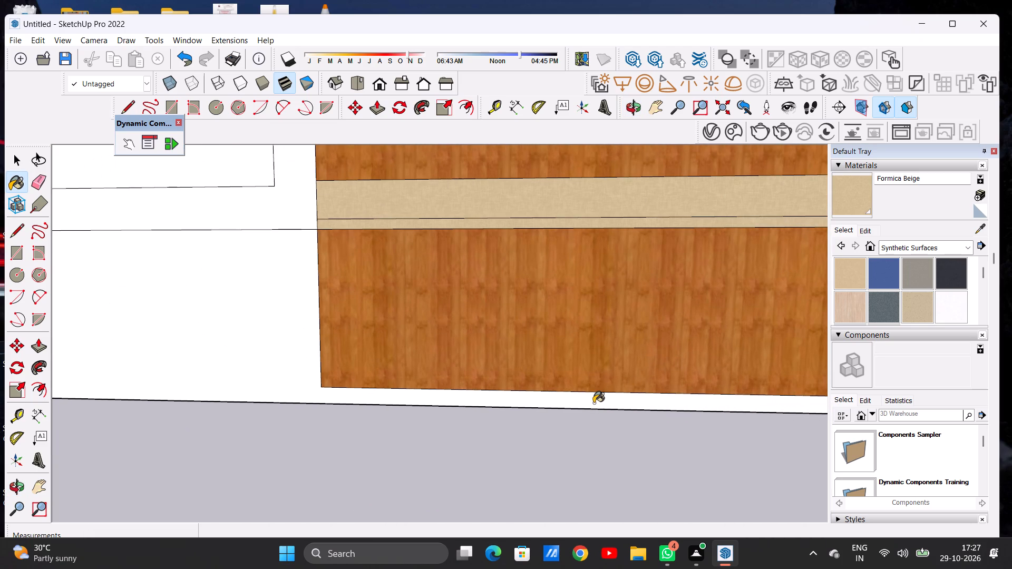
key(space)
text(L)
scroll(322, 382, up, 2)
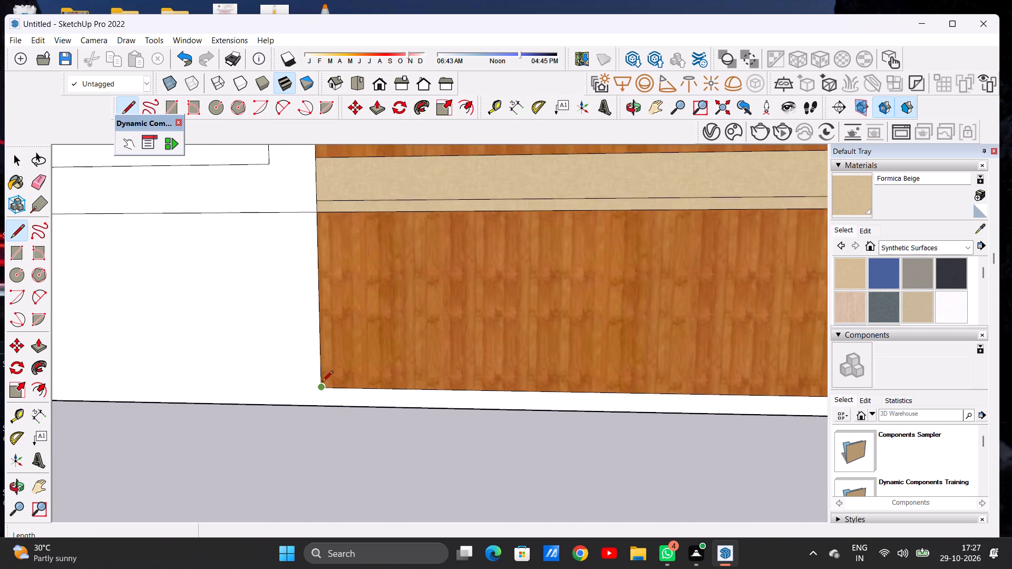
scroll(322, 382, up, 1)
click(316, 395)
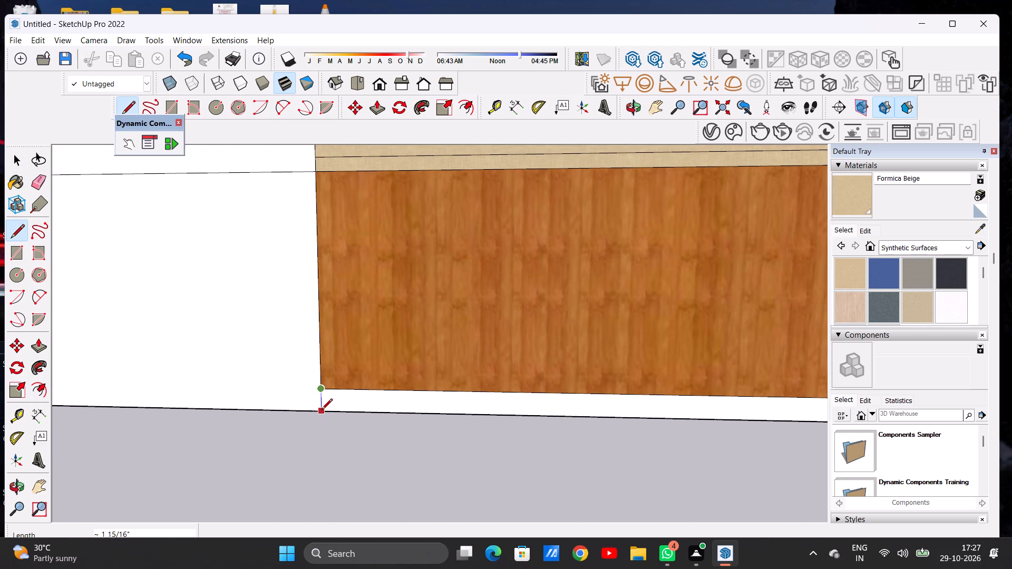
click(323, 409)
key(space)
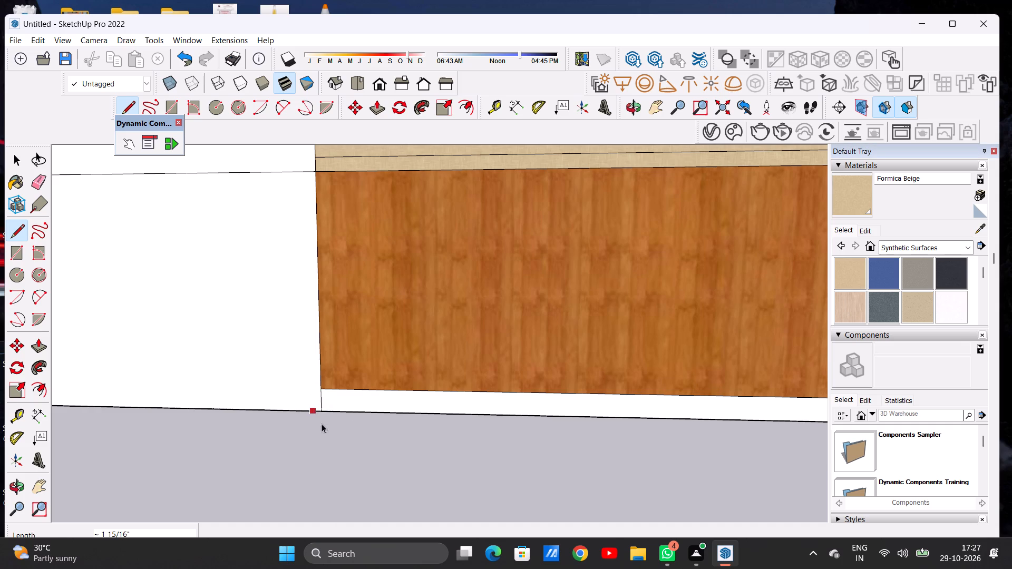
Paint the blank strip beneath the lowest wood slat on the ground floor with Formica Beige.
click(845, 201)
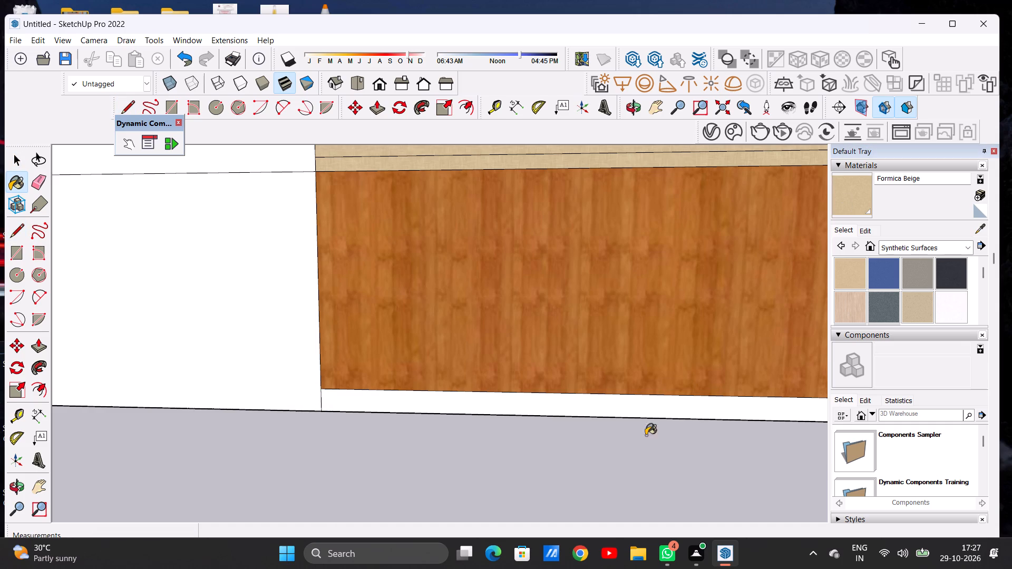
click(635, 408)
scroll(648, 435, down, 20)
scroll(648, 435, down, 2)
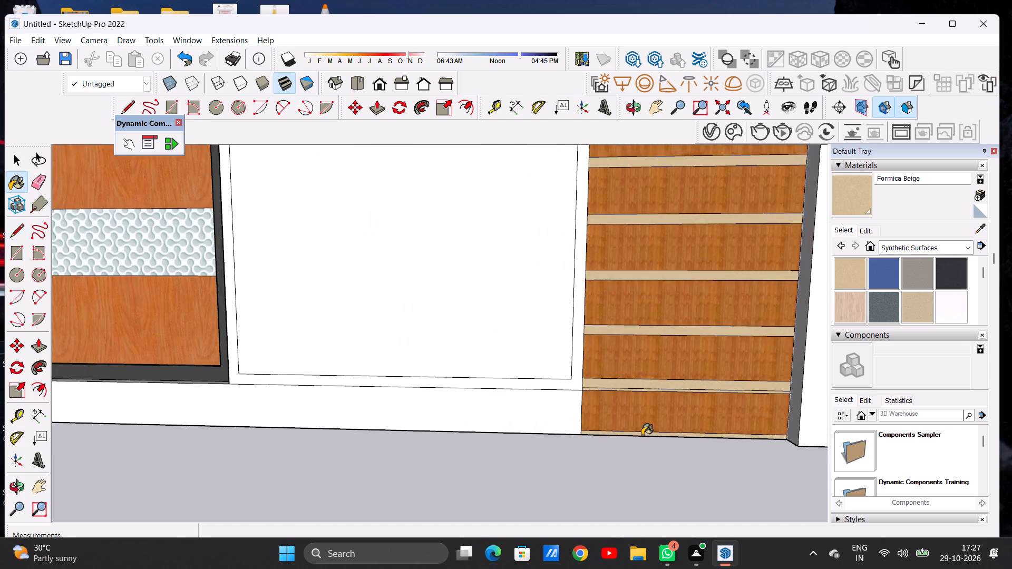
scroll(642, 435, down, 5)
middle_drag(696, 414, 689, 396)
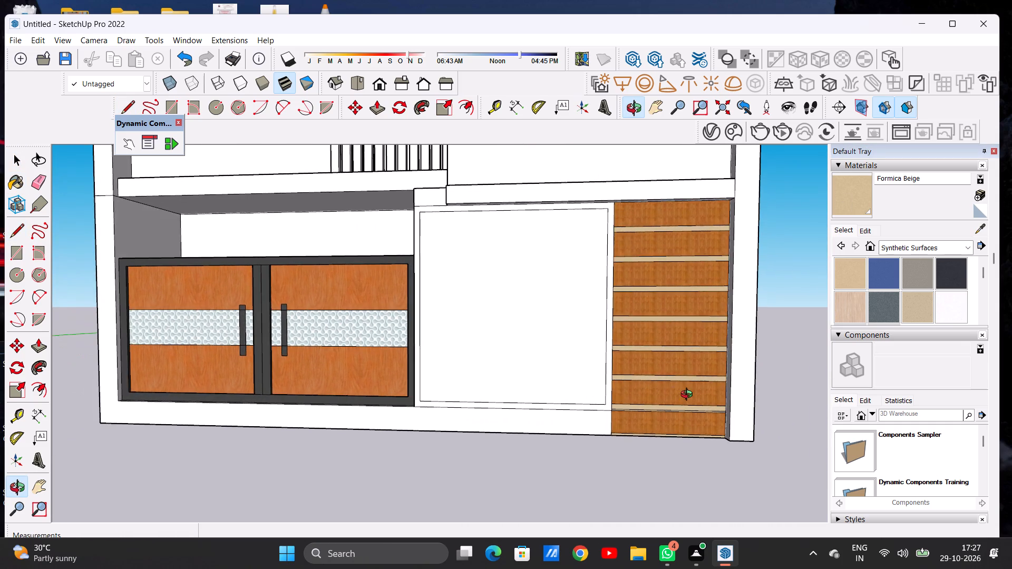
middle_drag(689, 396, 702, 399)
scroll(687, 418, down, 12)
scroll(676, 371, up, 13)
scroll(670, 323, down, 1)
scroll(668, 318, up, 4)
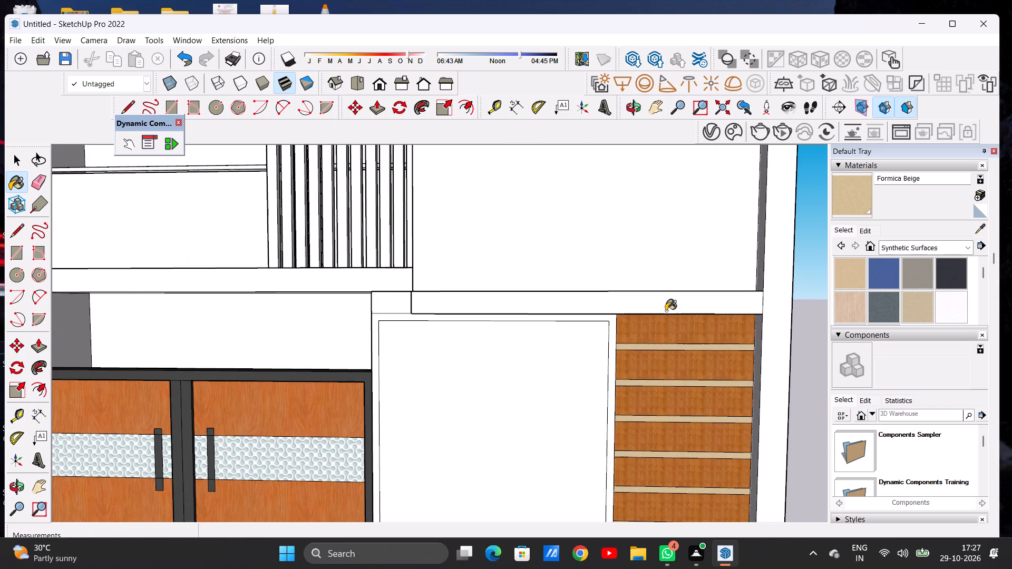
key(space)
Examine the front elevation and its ground floor from a distance to review the applied materials.
scroll(573, 294, down, 8)
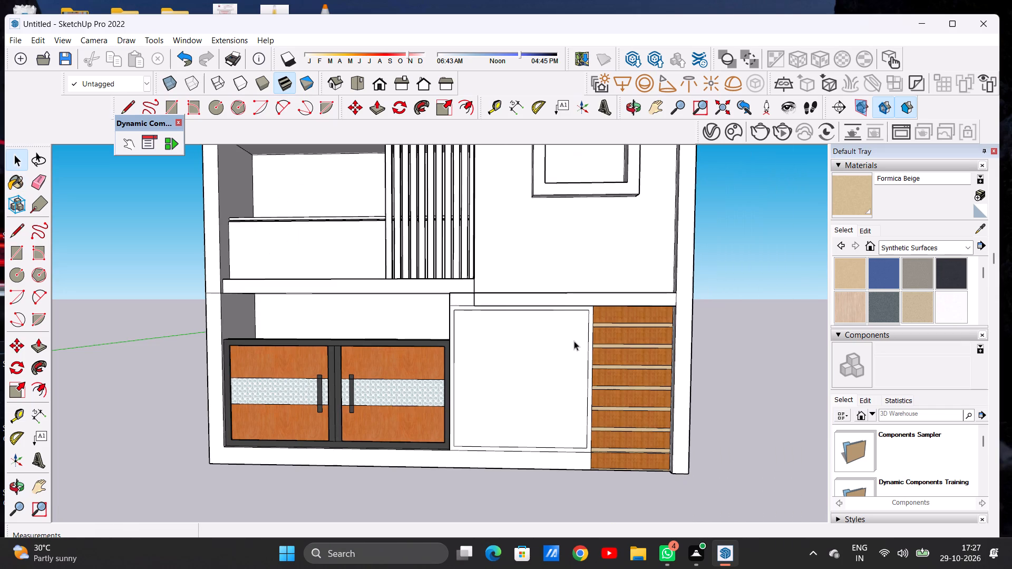
scroll(523, 317, down, 4)
scroll(526, 418, down, 7)
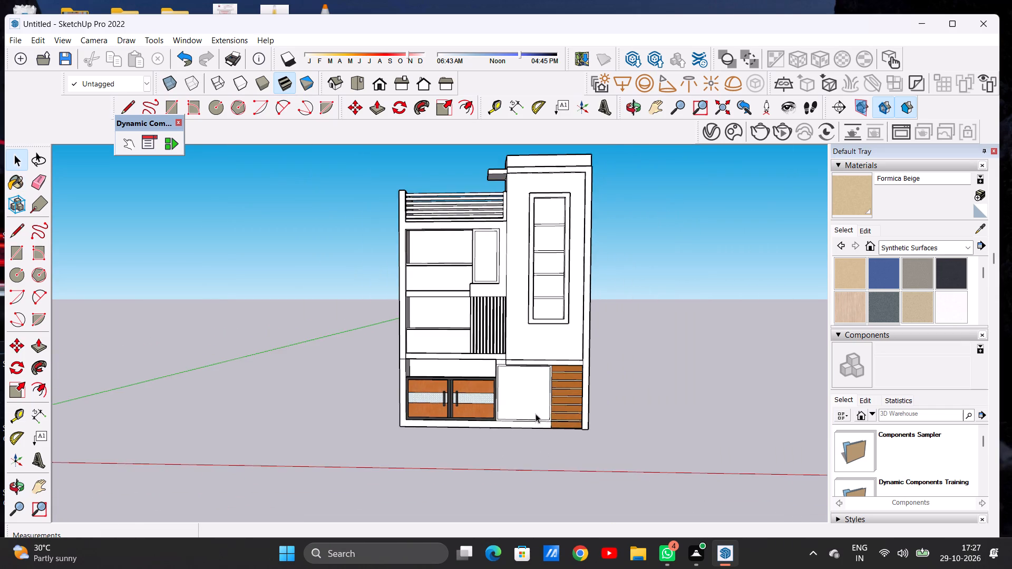
scroll(543, 400, up, 15)
scroll(556, 387, down, 1)
scroll(556, 387, up, 1)
scroll(556, 387, down, 1)
scroll(556, 387, up, 5)
scroll(575, 411, down, 12)
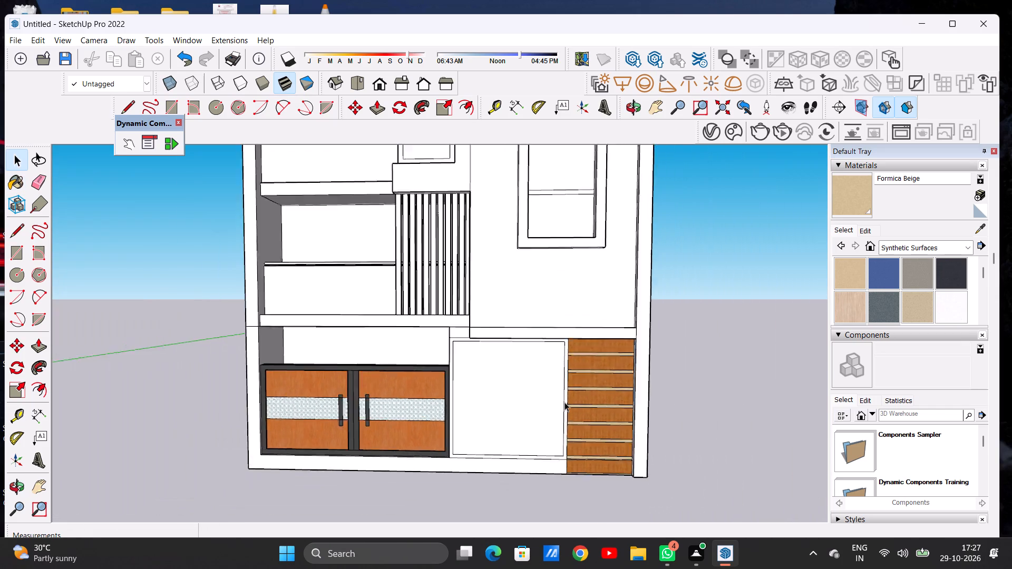
scroll(565, 402, down, 2)
middle_drag(549, 439, 546, 453)
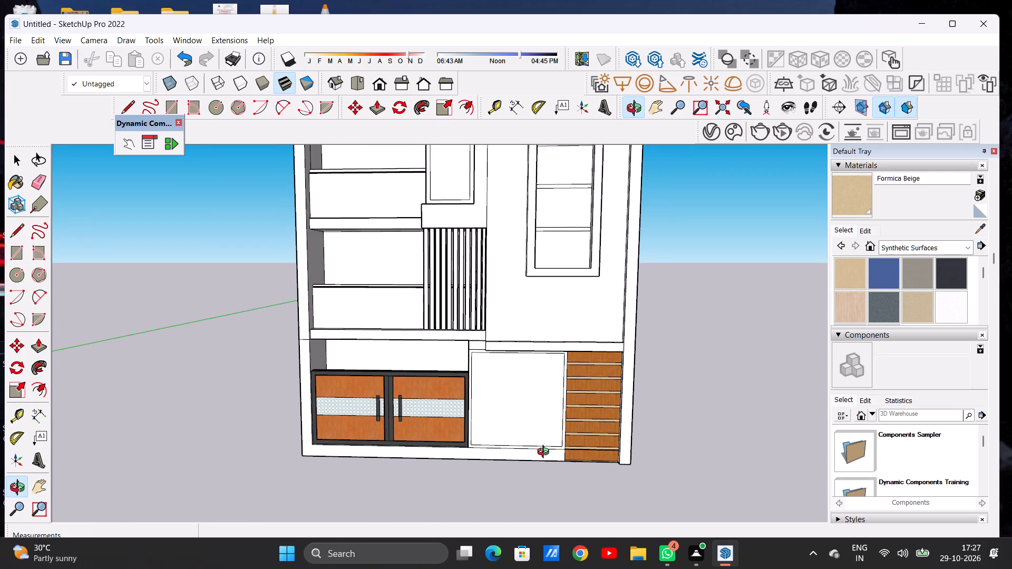
middle_drag(546, 453, 544, 453)
Examine the blank ground-floor panel between the gate and the wood slats, including its border and upper junction.
scroll(497, 377, up, 1)
scroll(497, 374, down, 1)
scroll(498, 371, up, 13)
middle_drag(468, 348, 461, 342)
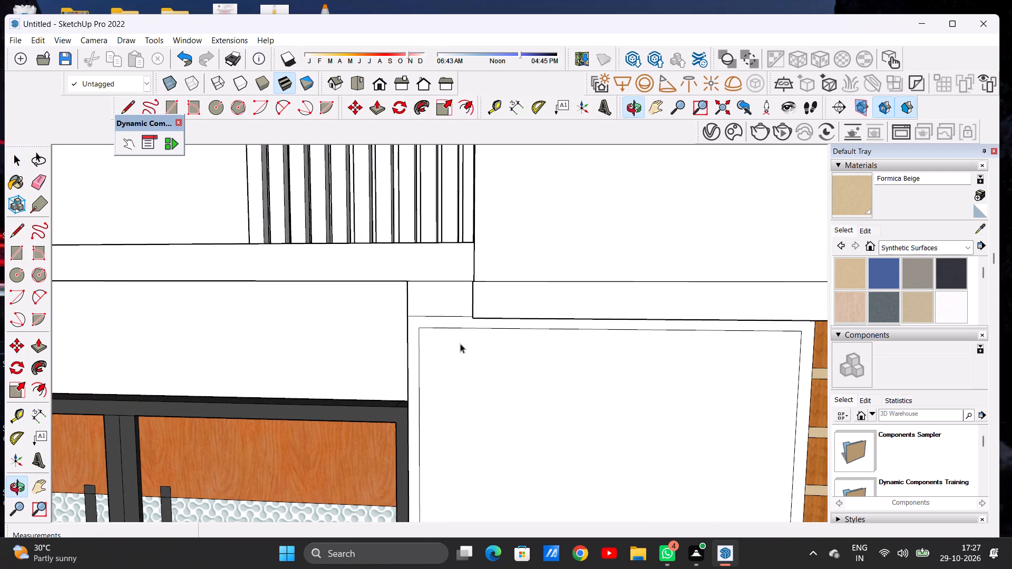
scroll(559, 366, down, 9)
middle_drag(551, 361, 596, 361)
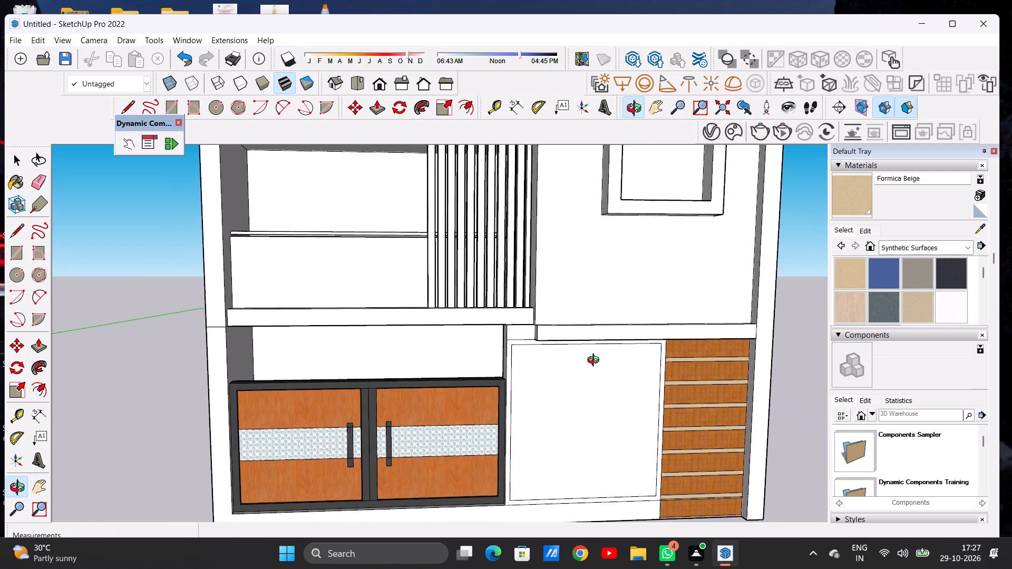
middle_drag(596, 361, 553, 338)
scroll(549, 352, down, 1)
scroll(551, 353, up, 1)
scroll(553, 354, down, 5)
scroll(543, 388, up, 6)
middle_drag(519, 393, 556, 382)
scroll(497, 435, up, 14)
scroll(508, 405, down, 13)
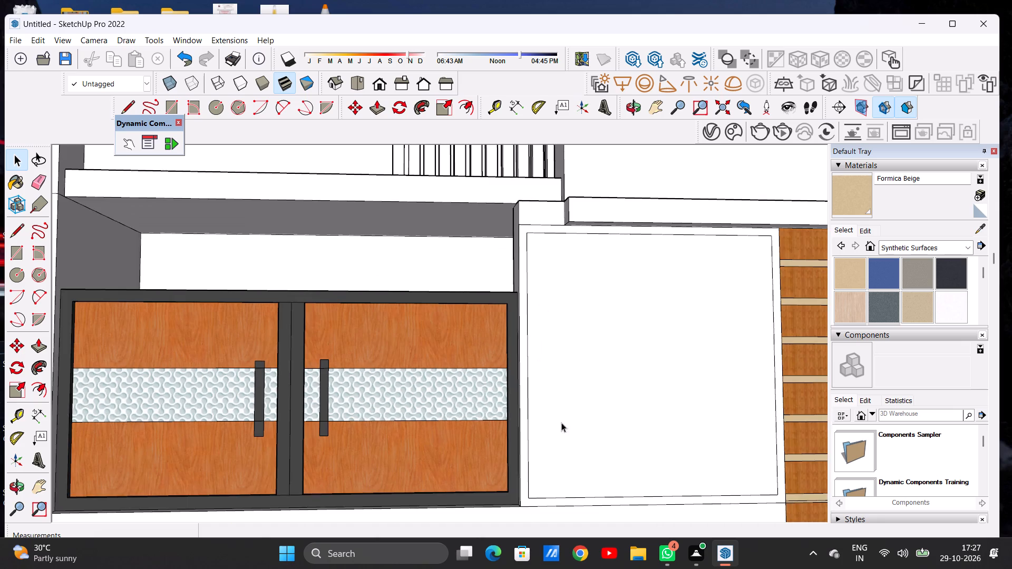
middle_drag(562, 425, 534, 427)
scroll(611, 407, down, 6)
scroll(572, 441, up, 4)
middle_drag(570, 454, 587, 457)
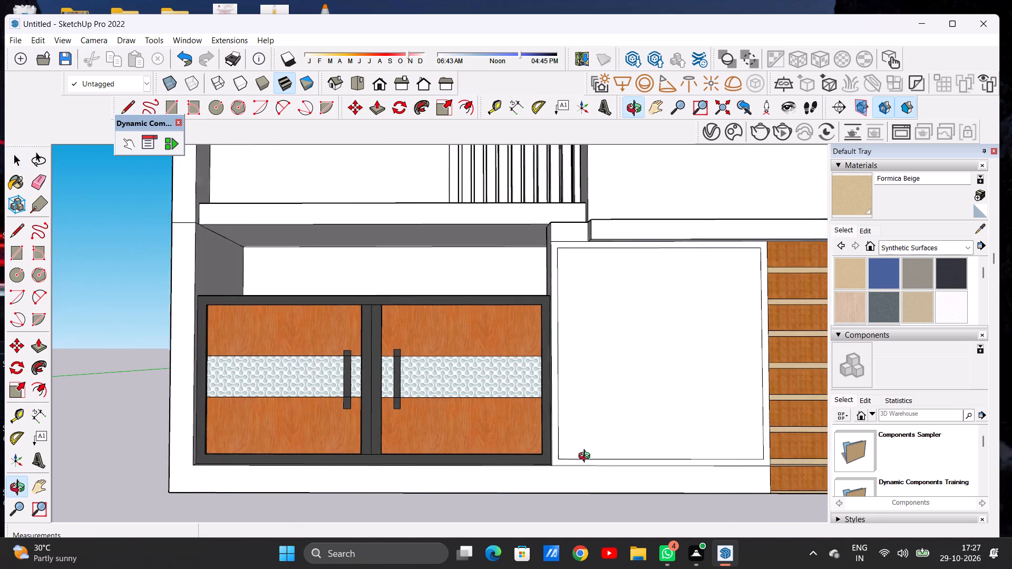
middle_drag(587, 457, 586, 457)
scroll(565, 380, up, 5)
scroll(562, 196, up, 6)
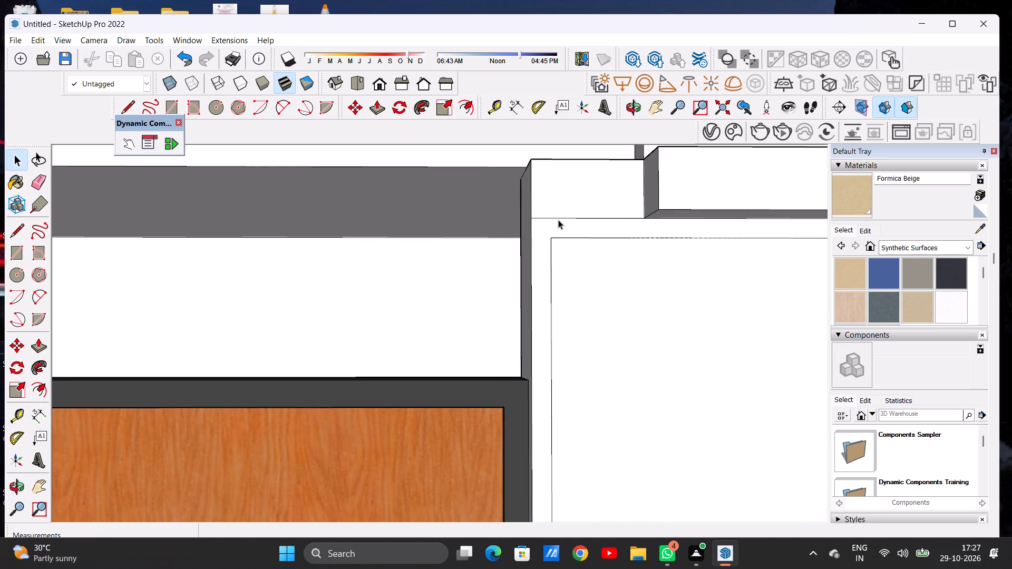
scroll(557, 222, up, 3)
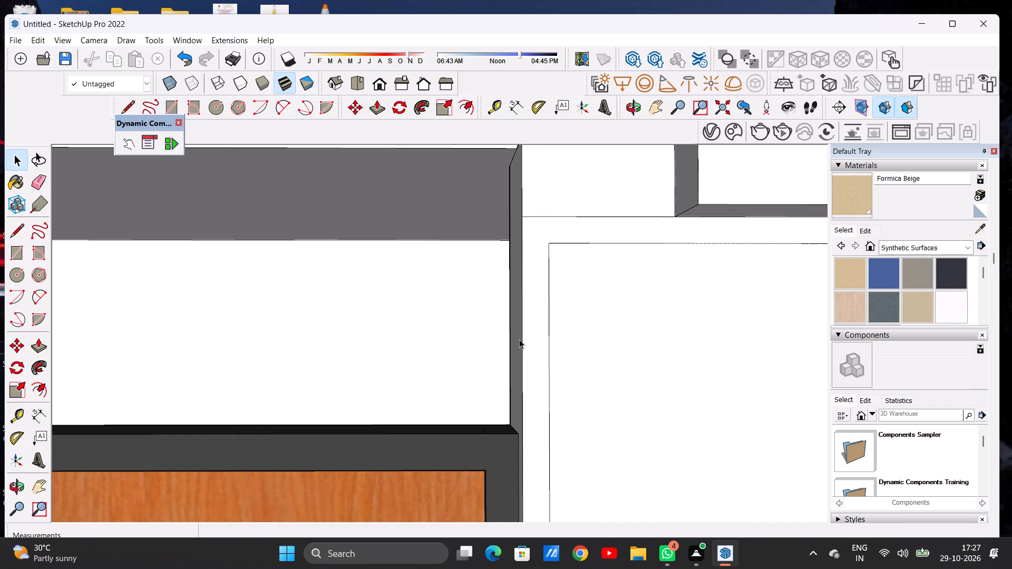
scroll(496, 305, down, 7)
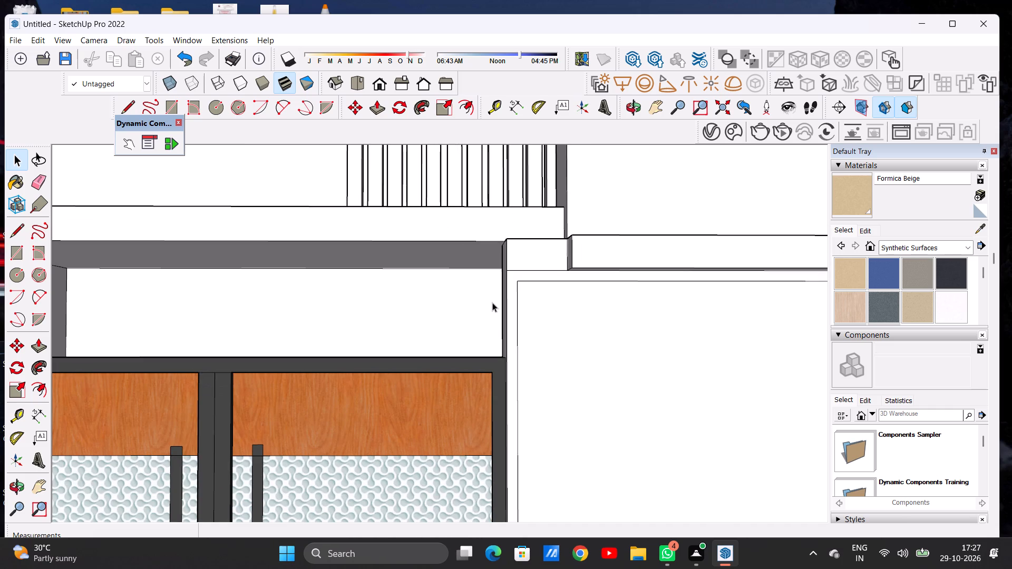
scroll(549, 276, down, 7)
middle_drag(544, 298, 579, 368)
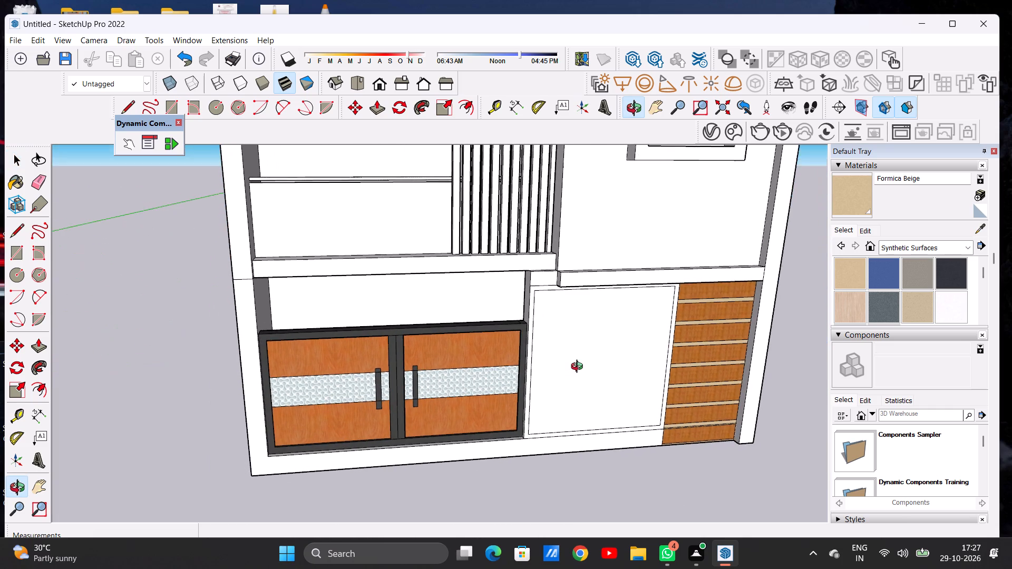
middle_drag(579, 368, 579, 367)
scroll(557, 284, up, 20)
scroll(526, 300, down, 9)
scroll(447, 293, up, 1)
scroll(447, 293, down, 17)
middle_drag(449, 306, 463, 288)
scroll(461, 287, up, 4)
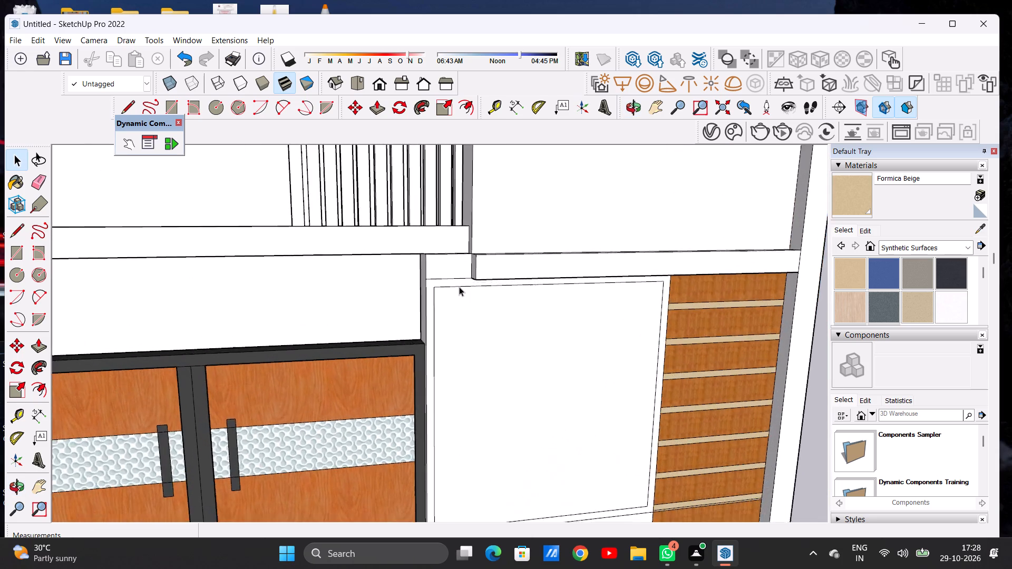
scroll(459, 287, up, 7)
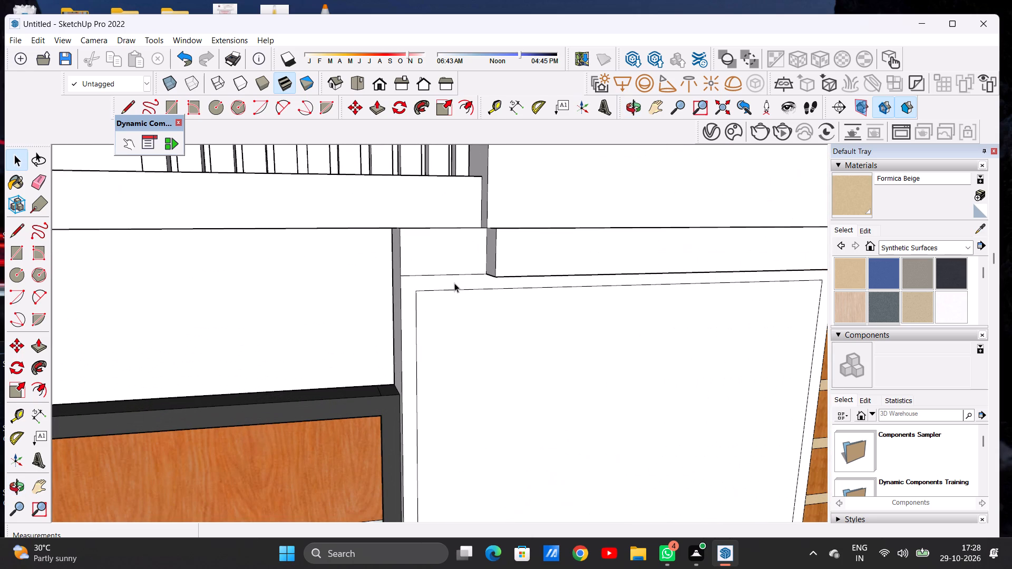
scroll(446, 273, down, 6)
scroll(409, 296, down, 6)
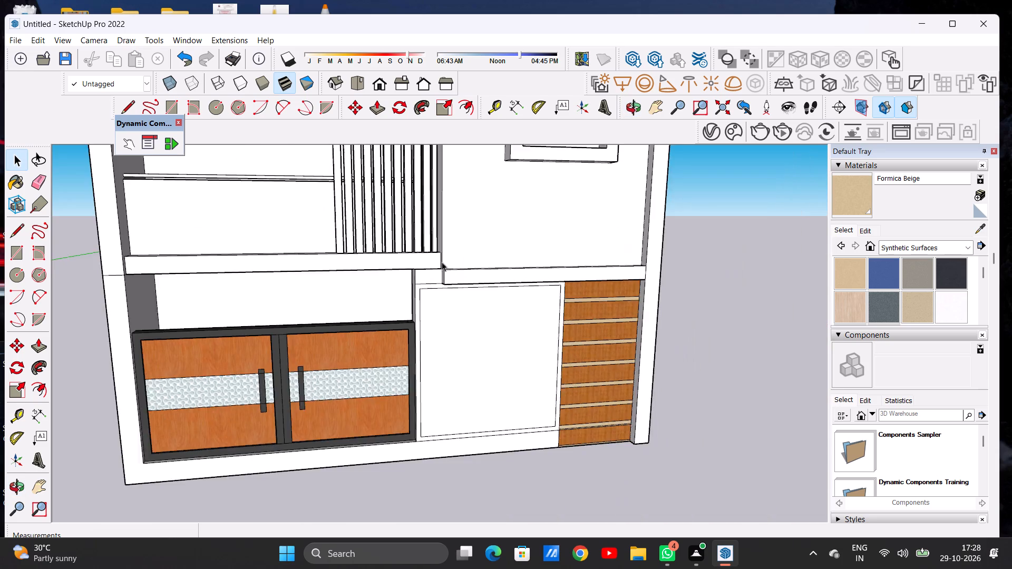
scroll(442, 262, down, 7)
middle_drag(433, 298, 493, 301)
scroll(436, 284, up, 7)
scroll(436, 284, down, 1)
scroll(432, 273, up, 7)
scroll(433, 274, down, 1)
scroll(433, 274, up, 4)
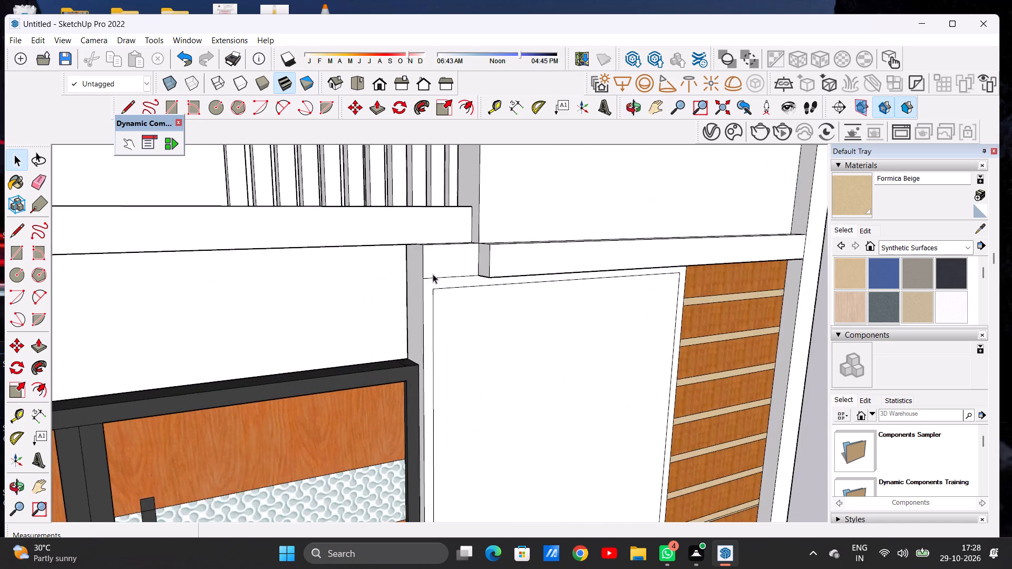
scroll(433, 274, up, 5)
middle_drag(434, 285, 415, 306)
scroll(385, 280, down, 11)
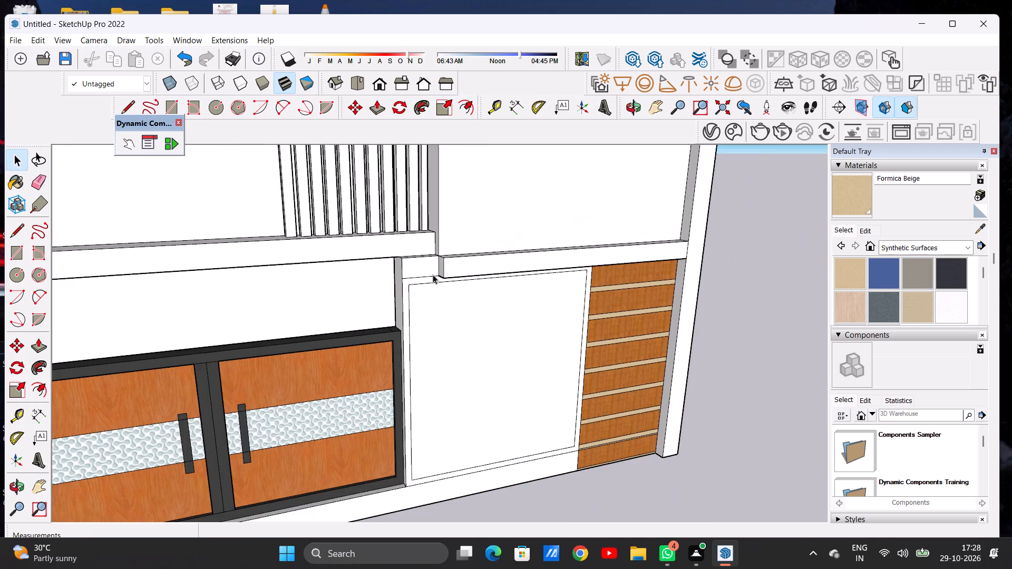
scroll(433, 274, down, 6)
scroll(427, 391, up, 1)
scroll(427, 391, down, 1)
scroll(427, 391, up, 11)
middle_drag(407, 400, 432, 394)
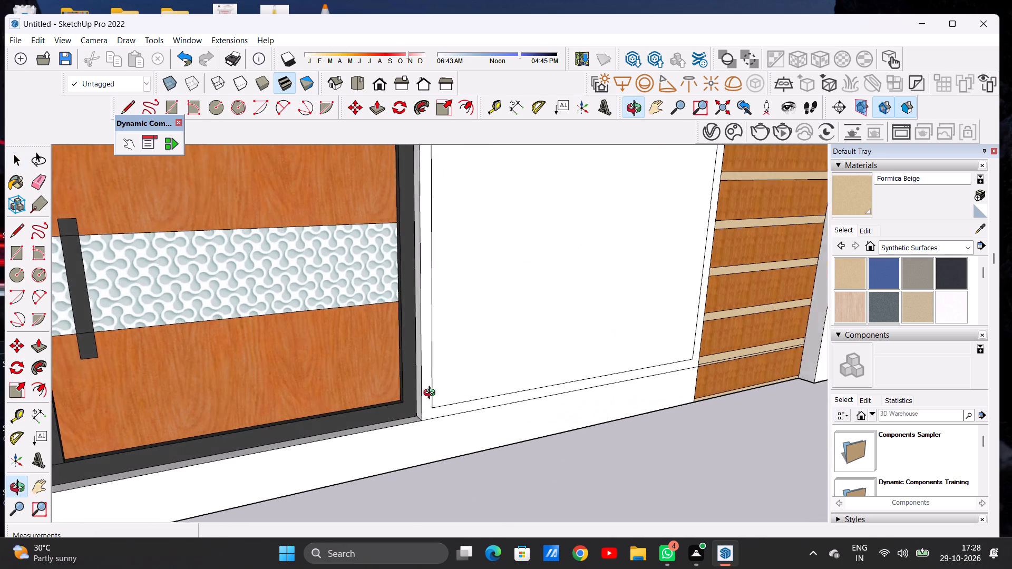
middle_drag(432, 394, 462, 386)
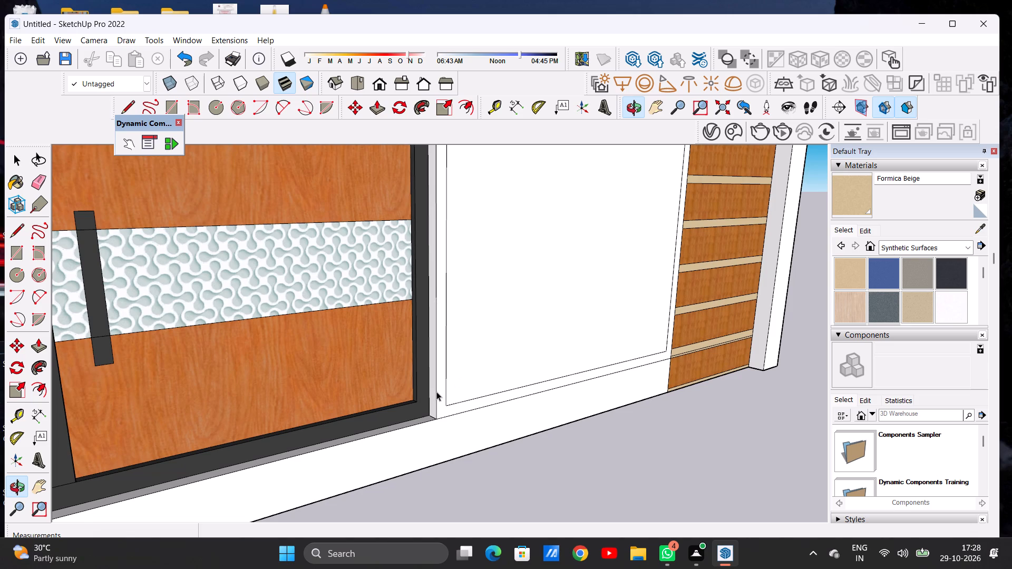
scroll(436, 391, down, 7)
scroll(436, 391, up, 1)
scroll(436, 393, down, 14)
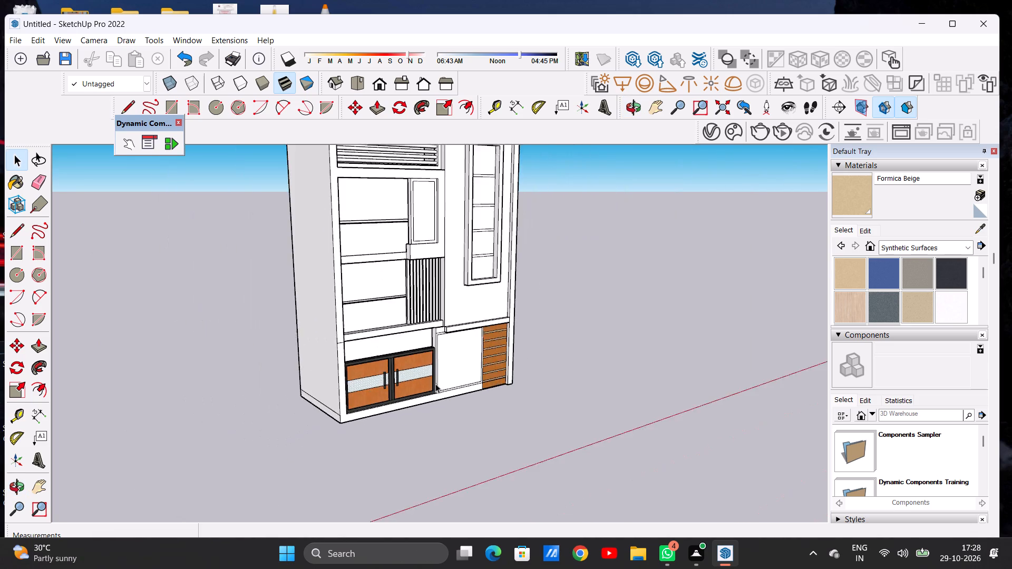
scroll(435, 384, down, 6)
scroll(467, 360, up, 4)
scroll(467, 360, down, 1)
scroll(467, 360, up, 5)
scroll(445, 350, down, 1)
scroll(445, 350, up, 4)
middle_drag(450, 369, 412, 366)
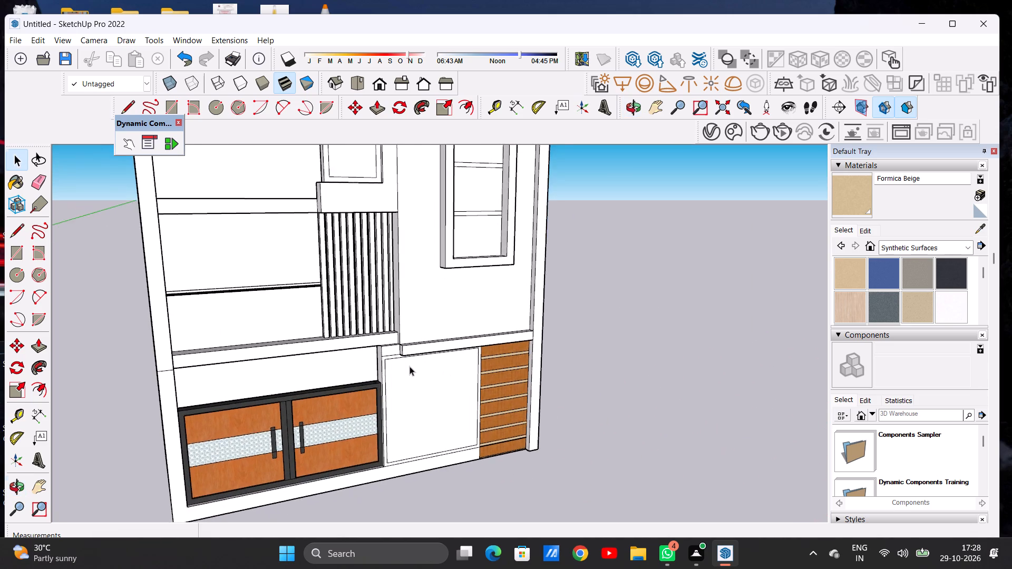
scroll(409, 367, up, 14)
middle_drag(404, 396, 359, 254)
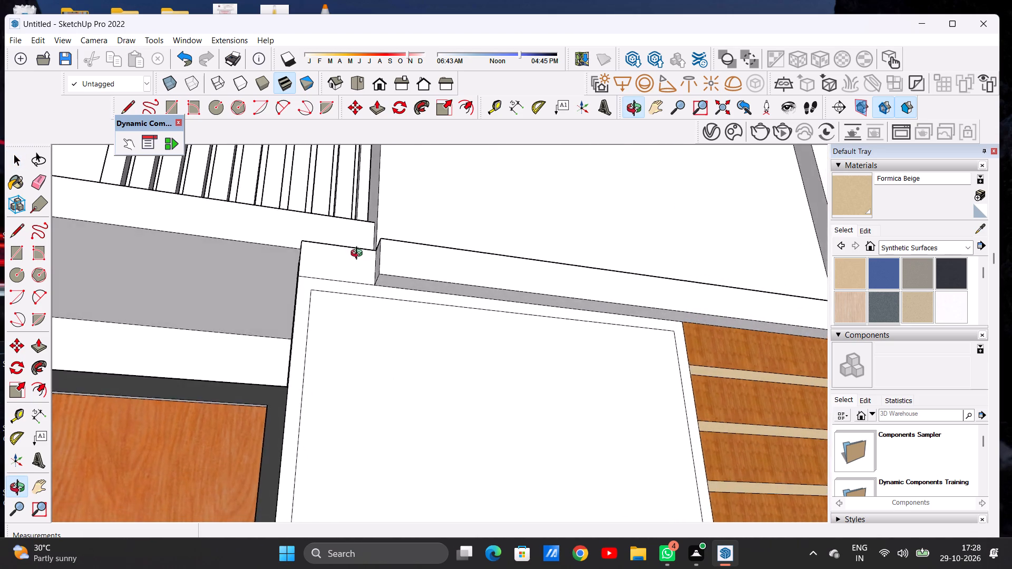
middle_drag(359, 254, 393, 378)
scroll(393, 378, up, 1)
scroll(407, 340, down, 2)
scroll(407, 340, up, 1)
scroll(407, 340, down, 3)
scroll(407, 338, up, 1)
scroll(407, 338, down, 14)
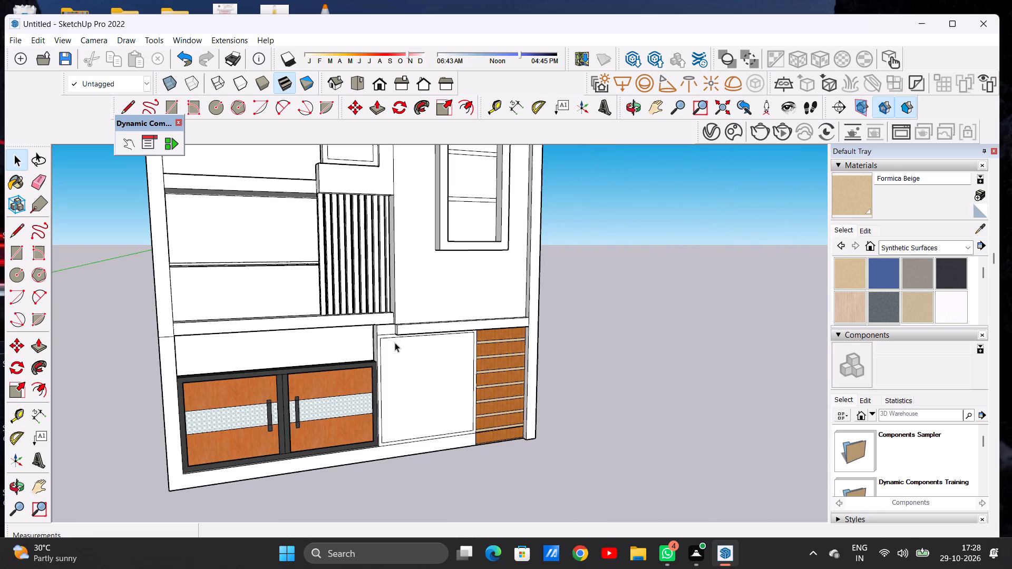
scroll(337, 321, down, 6)
scroll(378, 352, up, 12)
middle_drag(366, 347, 333, 394)
scroll(406, 368, down, 6)
scroll(383, 359, up, 5)
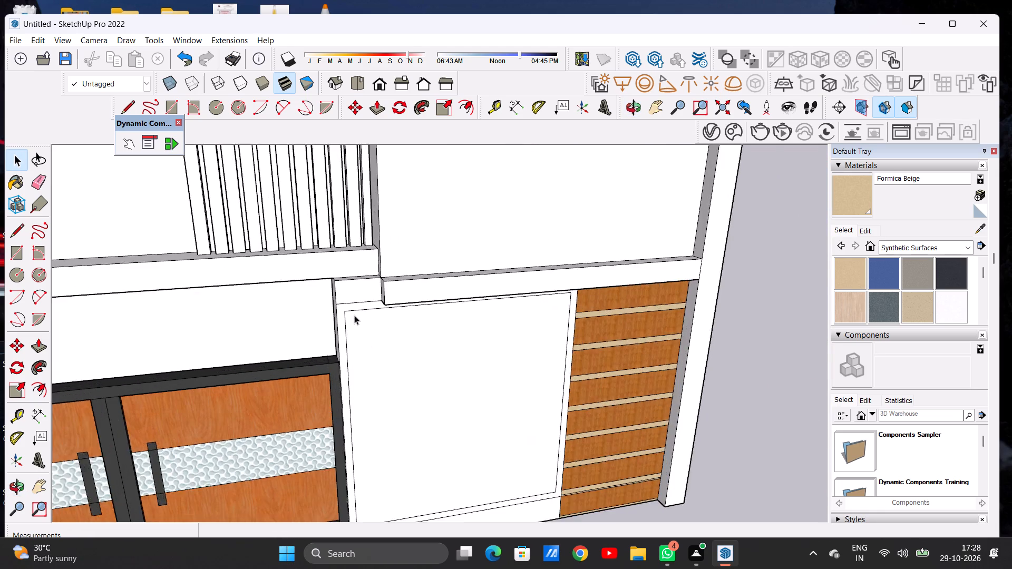
scroll(354, 315, up, 3)
scroll(351, 300, down, 1)
scroll(351, 300, up, 5)
scroll(352, 308, down, 1)
scroll(352, 308, up, 1)
scroll(352, 308, down, 1)
scroll(352, 308, up, 4)
scroll(360, 317, down, 1)
scroll(362, 317, up, 1)
scroll(364, 317, down, 8)
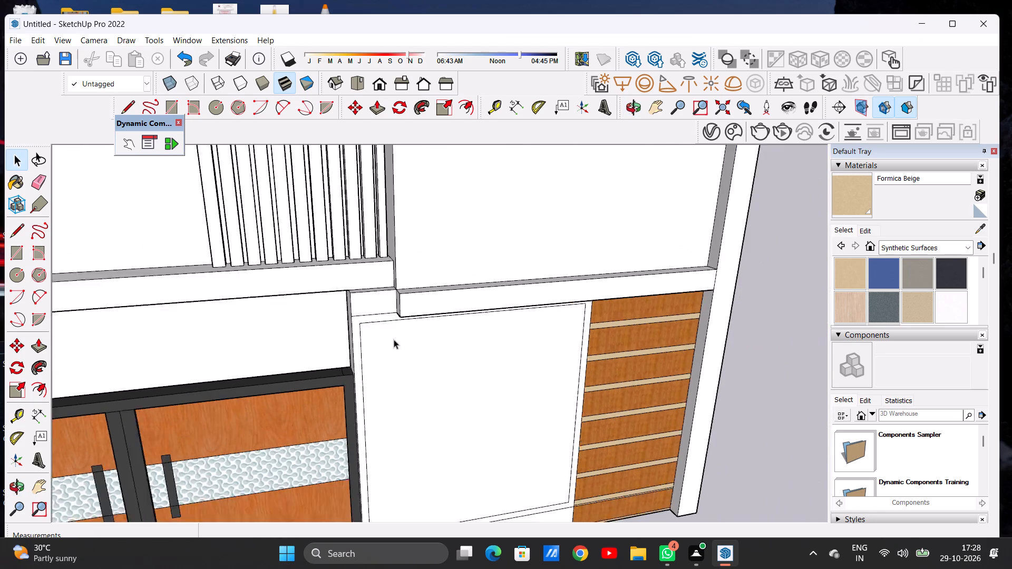
scroll(394, 339, down, 6)
Paint the thin border around the blank ground-floor panel beside the gate with Formica Laminate Dark.
click(947, 282)
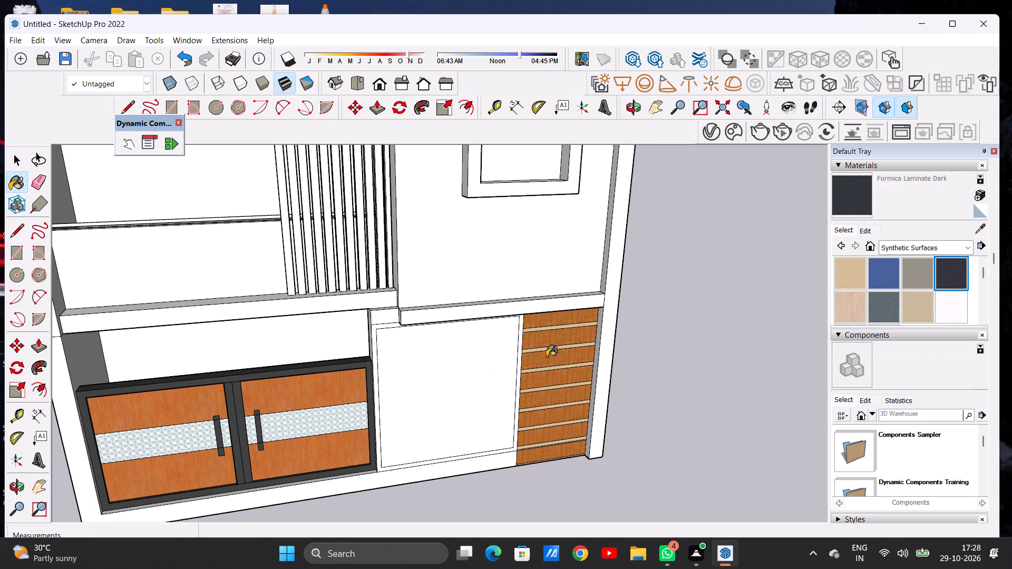
scroll(383, 365, up, 1)
scroll(381, 363, down, 2)
scroll(378, 360, up, 16)
click(381, 293)
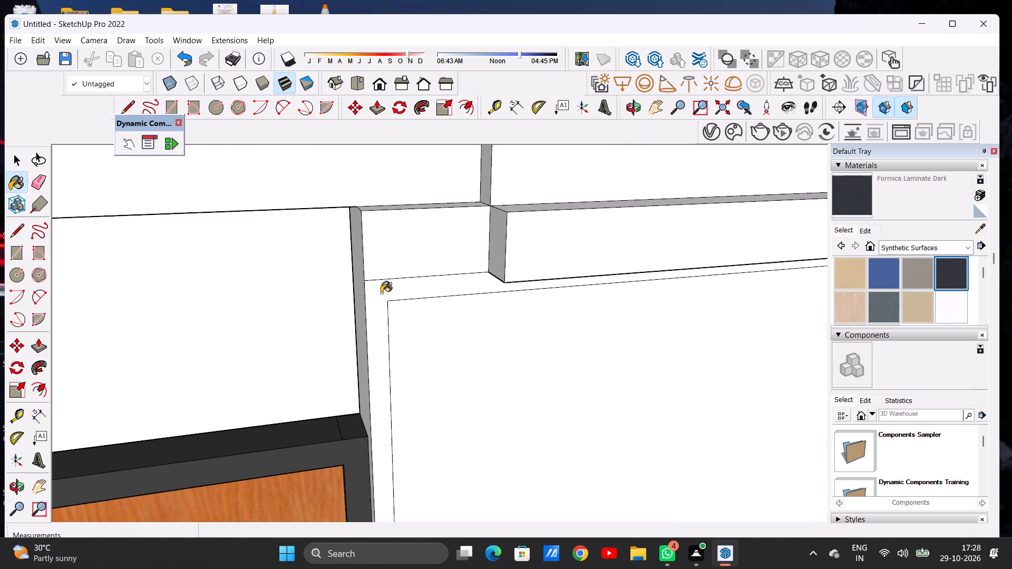
scroll(407, 339, down, 4)
scroll(405, 341, up, 1)
scroll(405, 341, down, 11)
scroll(429, 344, up, 2)
scroll(429, 344, down, 1)
scroll(429, 344, up, 1)
scroll(430, 344, down, 6)
middle_drag(502, 431, 500, 431)
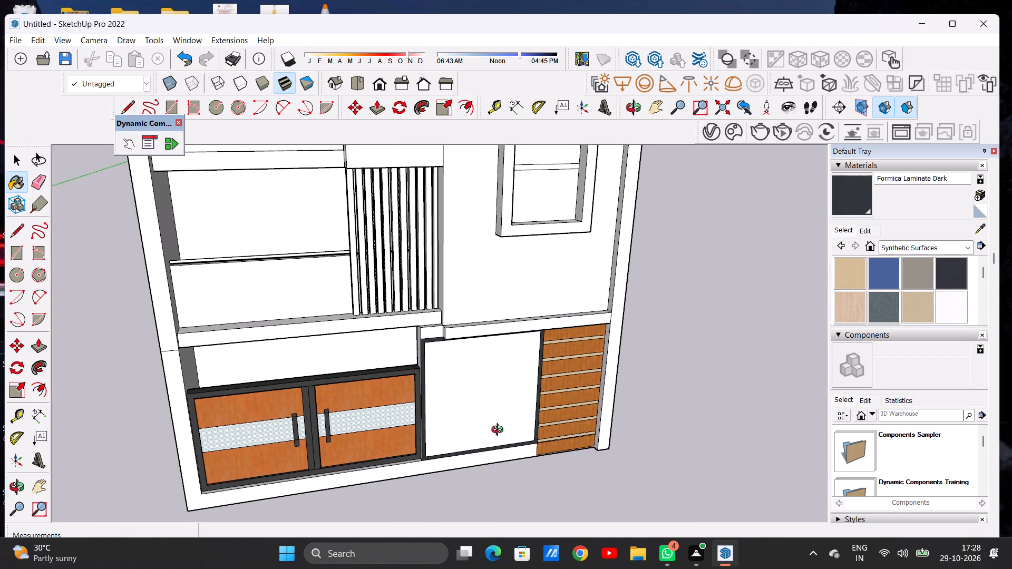
middle_drag(500, 431, 430, 406)
key(space)
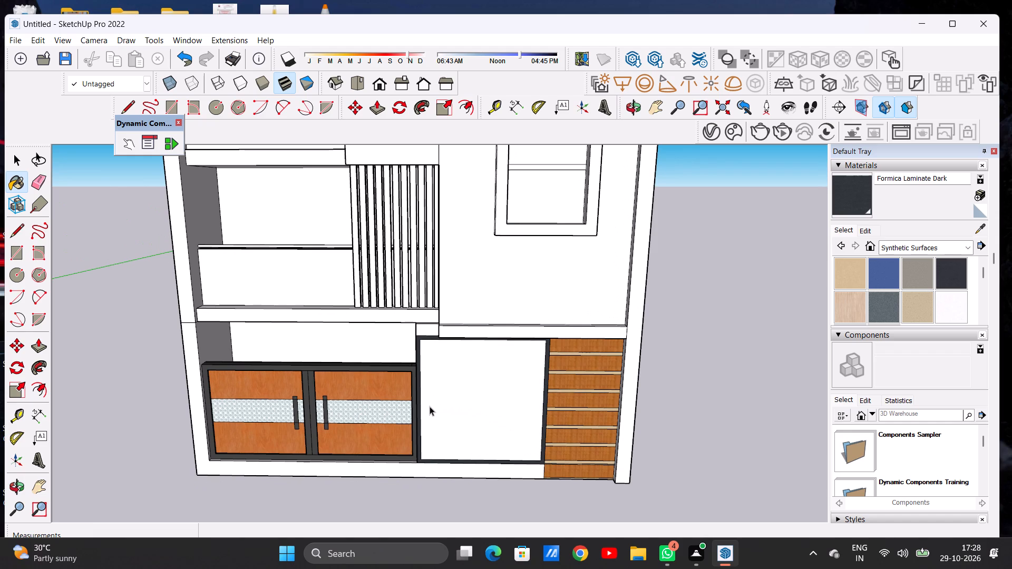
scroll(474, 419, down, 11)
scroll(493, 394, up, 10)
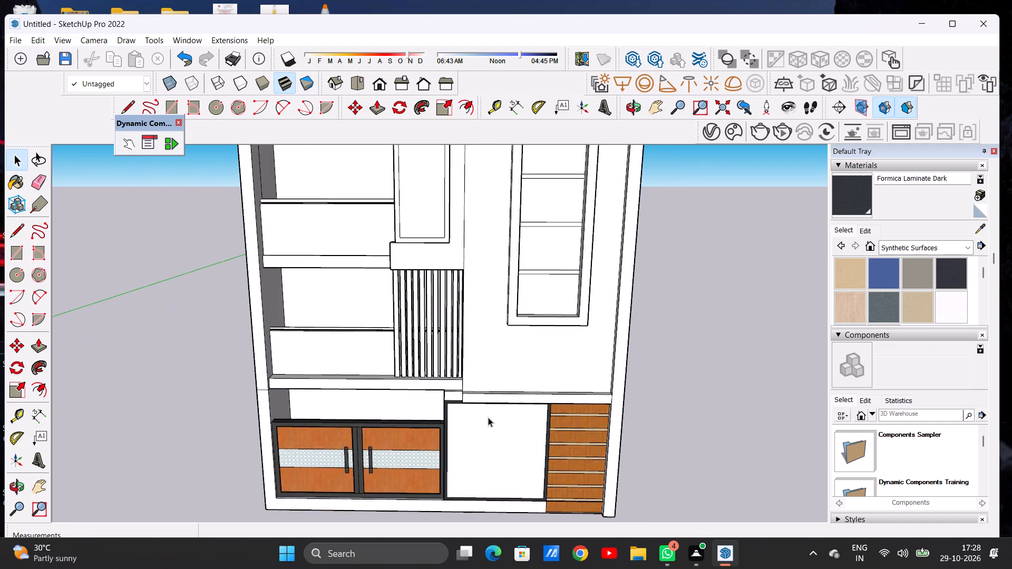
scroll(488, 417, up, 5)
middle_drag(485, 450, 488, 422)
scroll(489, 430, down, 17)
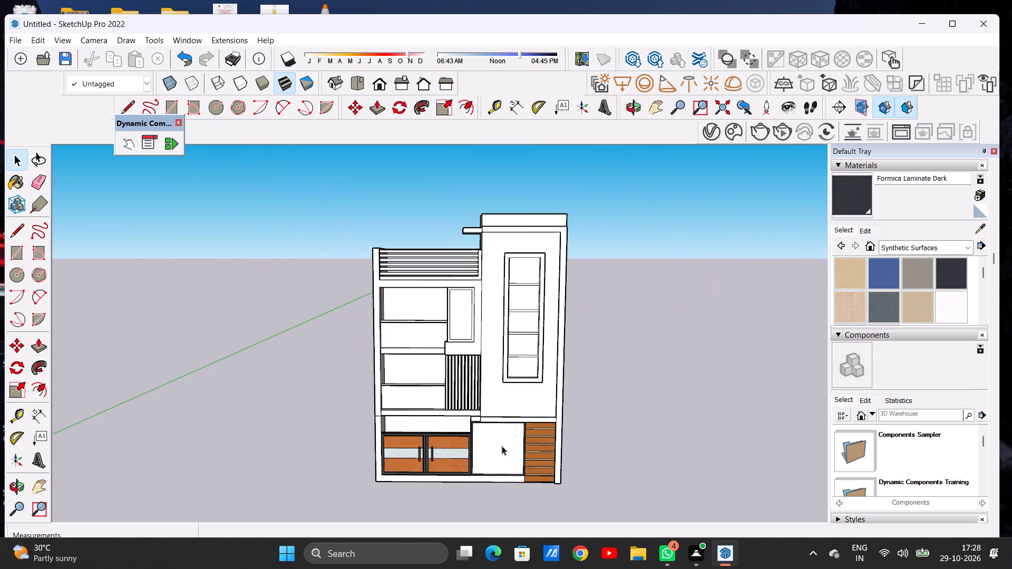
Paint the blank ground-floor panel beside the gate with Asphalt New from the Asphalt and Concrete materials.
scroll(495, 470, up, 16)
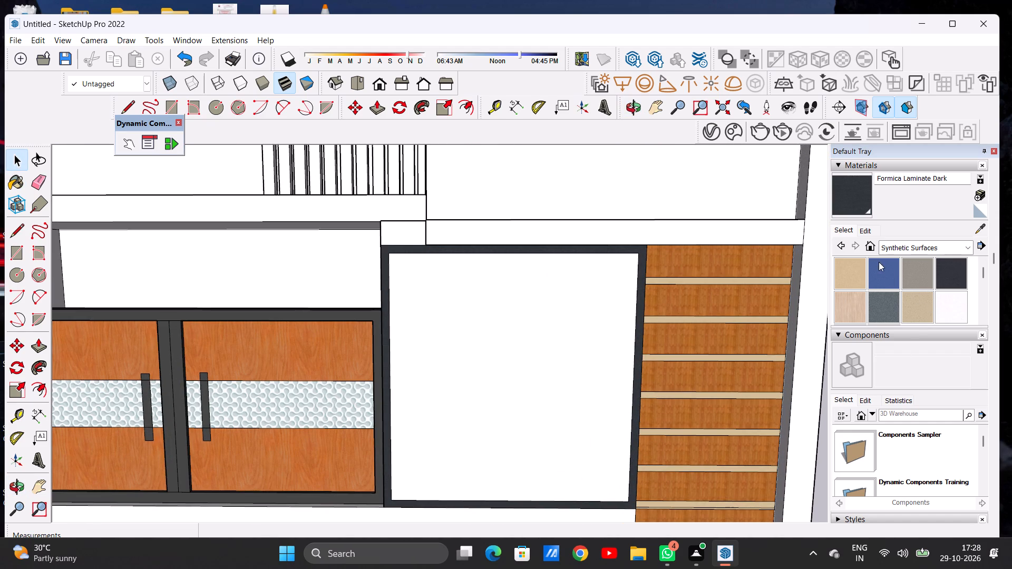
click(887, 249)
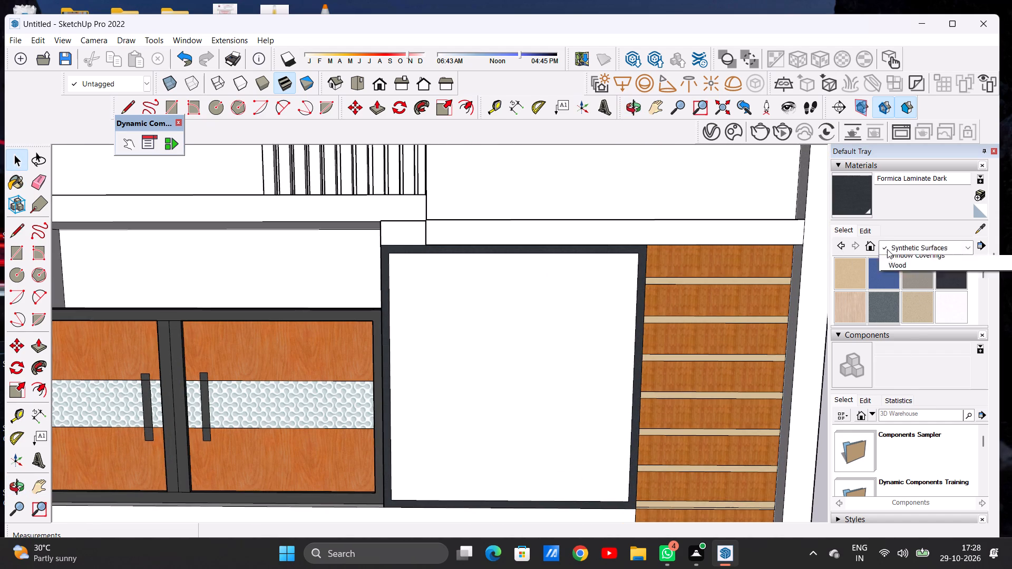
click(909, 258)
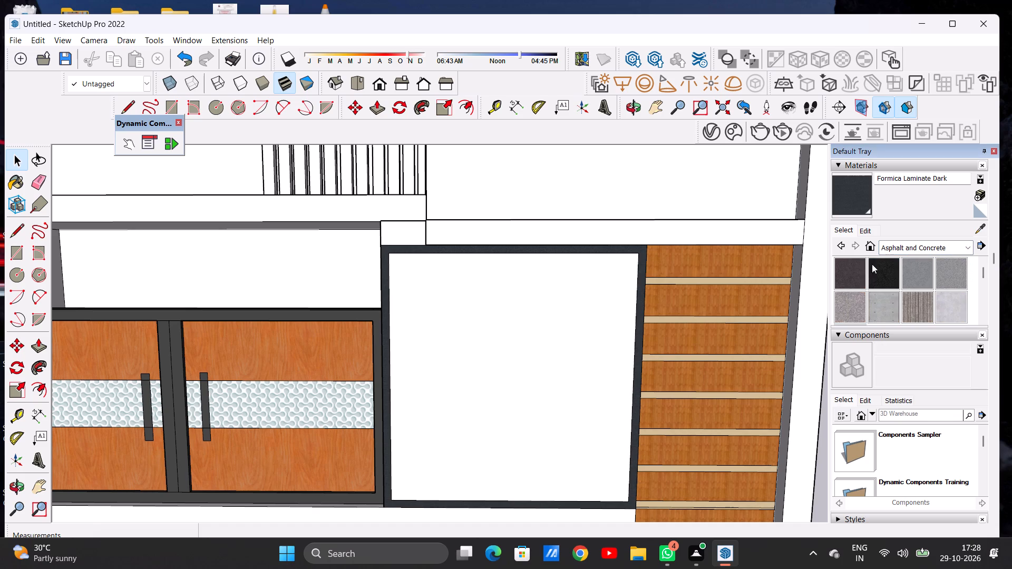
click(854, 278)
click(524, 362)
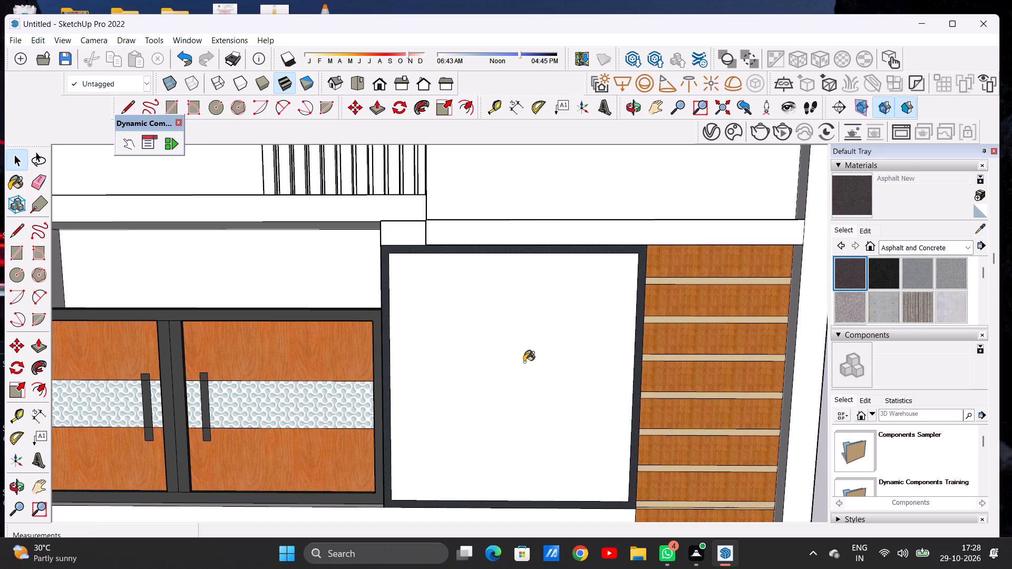
Examine the asphalt-painted panel against the gate, the wood slats and the whole front elevation.
scroll(527, 372, up, 15)
scroll(572, 378, down, 20)
scroll(572, 378, down, 3)
scroll(560, 388, up, 1)
scroll(560, 388, down, 2)
middle_drag(588, 390, 477, 394)
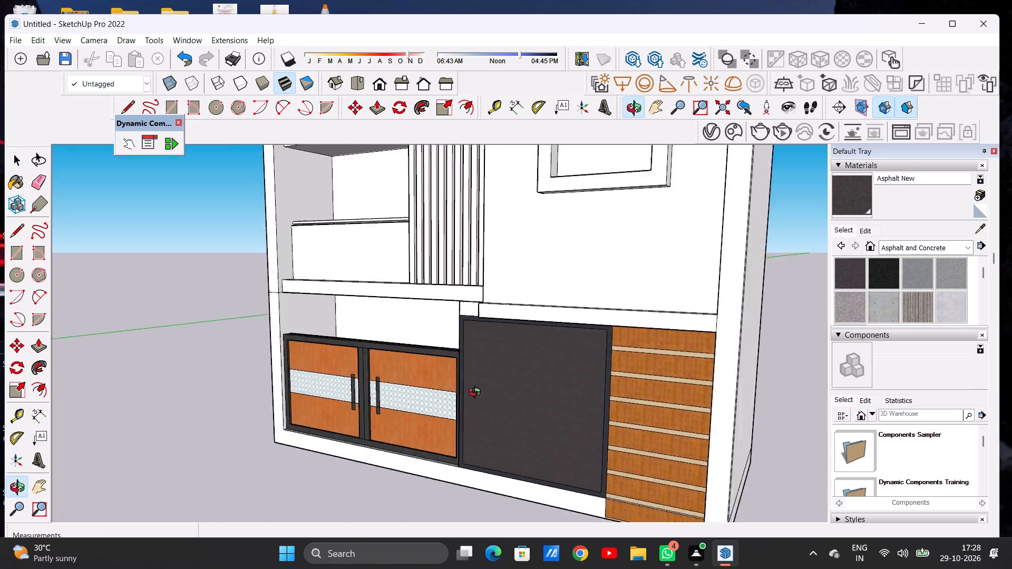
middle_drag(477, 394, 597, 394)
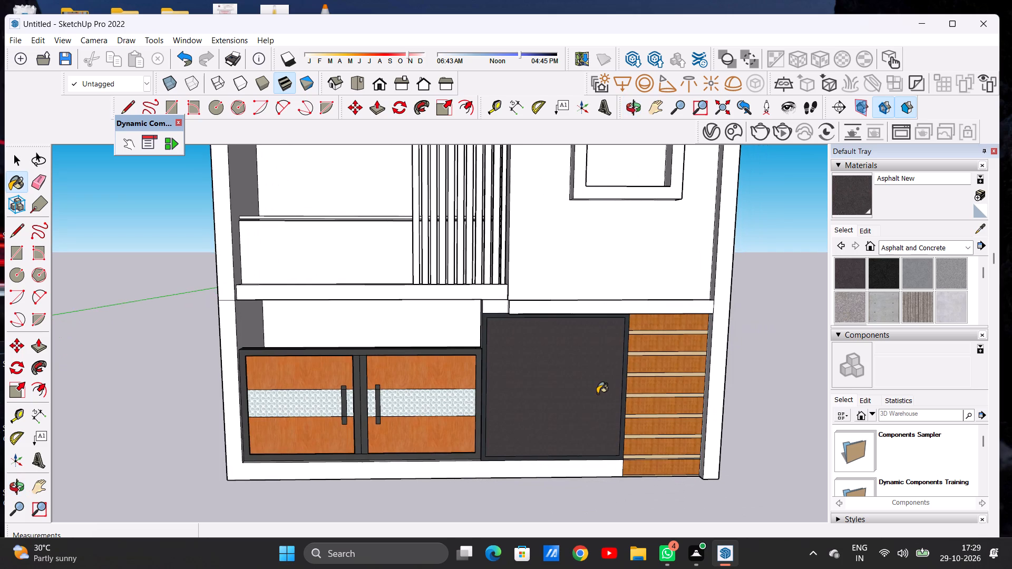
scroll(527, 423, down, 6)
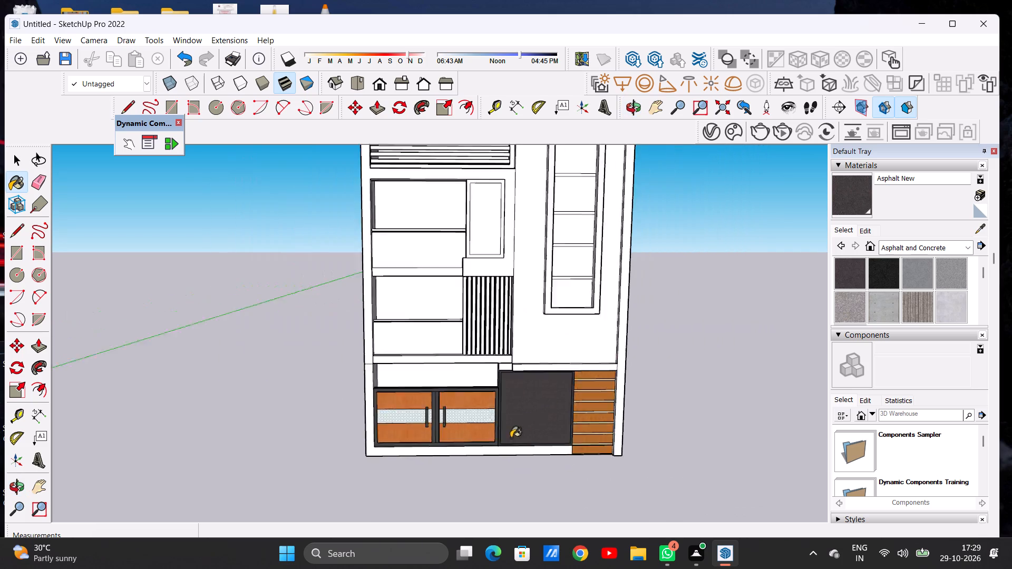
scroll(511, 438, down, 13)
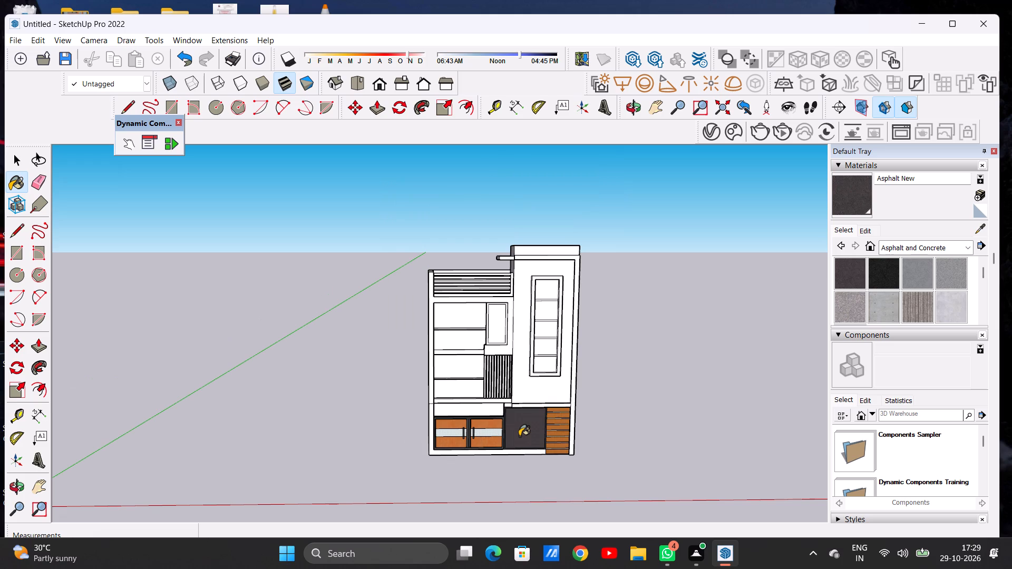
scroll(520, 436, up, 5)
scroll(520, 436, down, 3)
scroll(520, 436, up, 8)
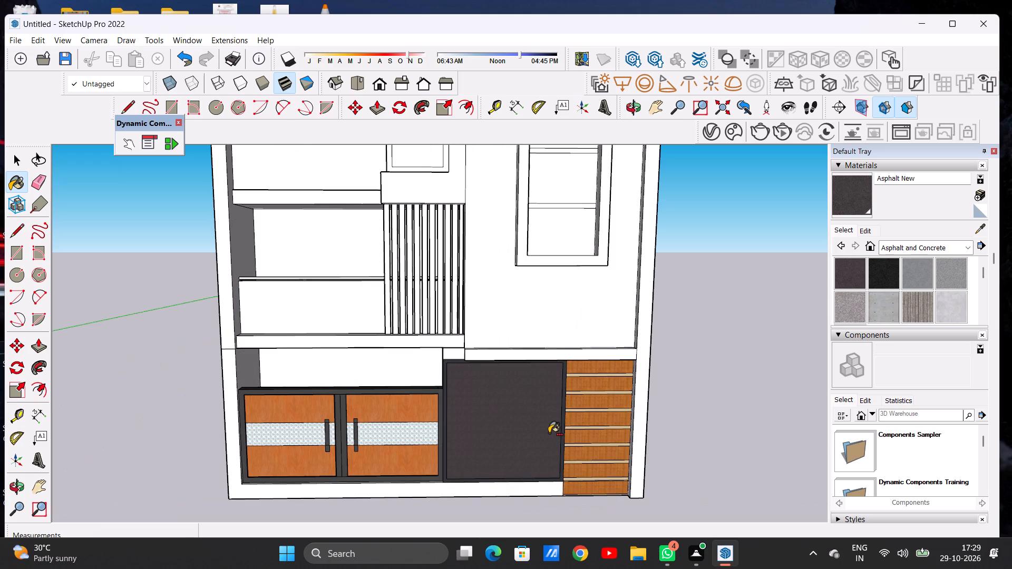
key(space)
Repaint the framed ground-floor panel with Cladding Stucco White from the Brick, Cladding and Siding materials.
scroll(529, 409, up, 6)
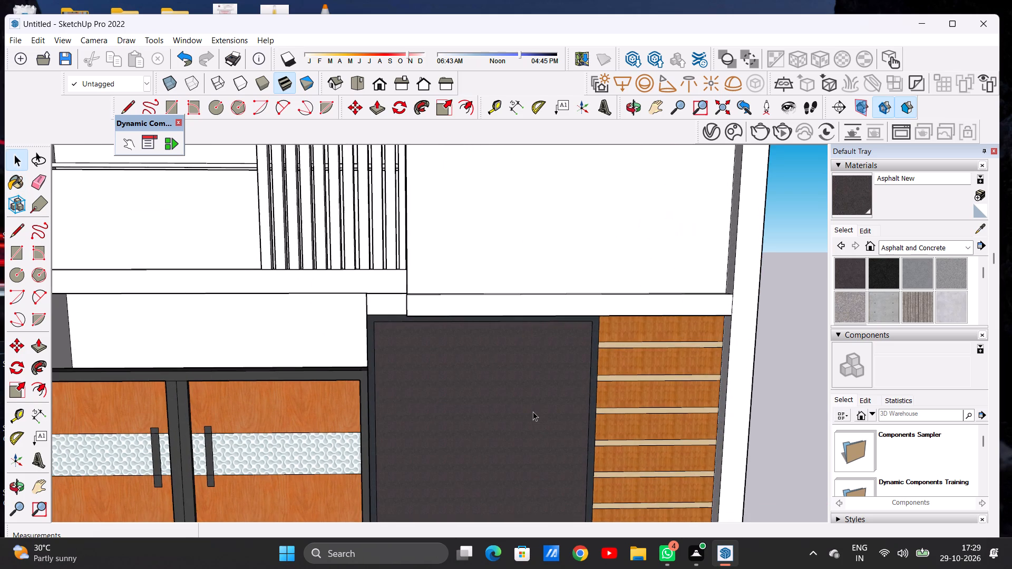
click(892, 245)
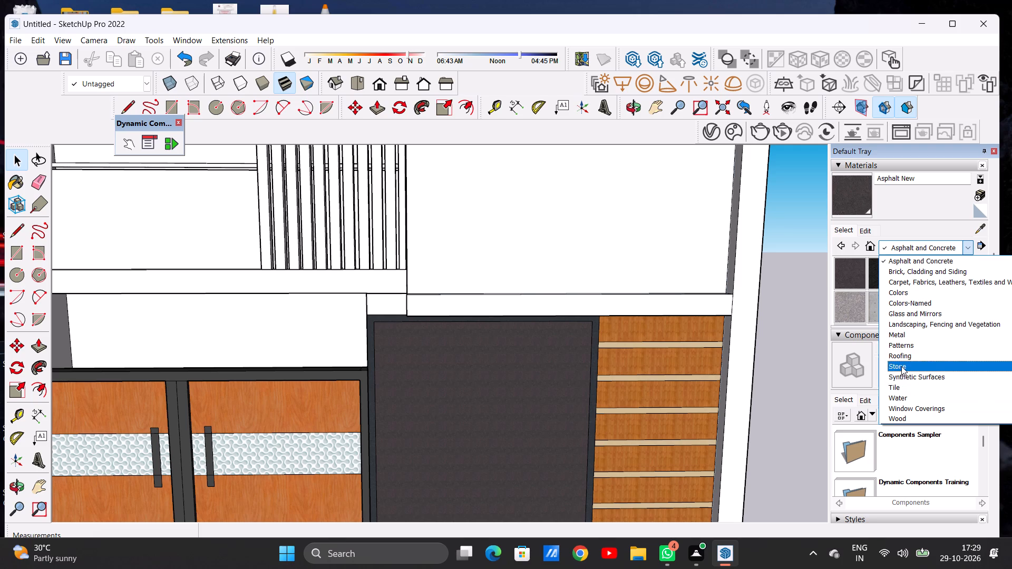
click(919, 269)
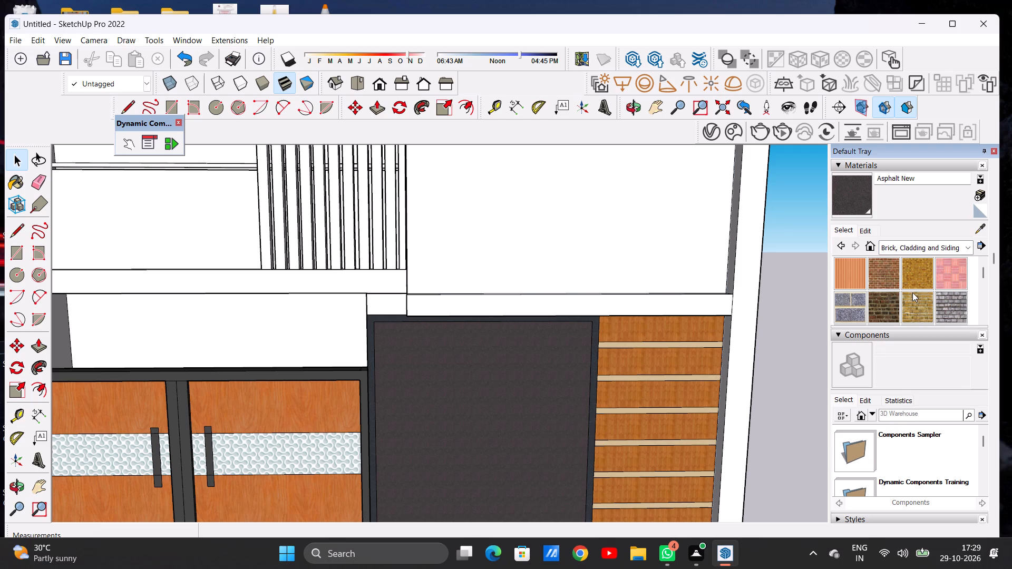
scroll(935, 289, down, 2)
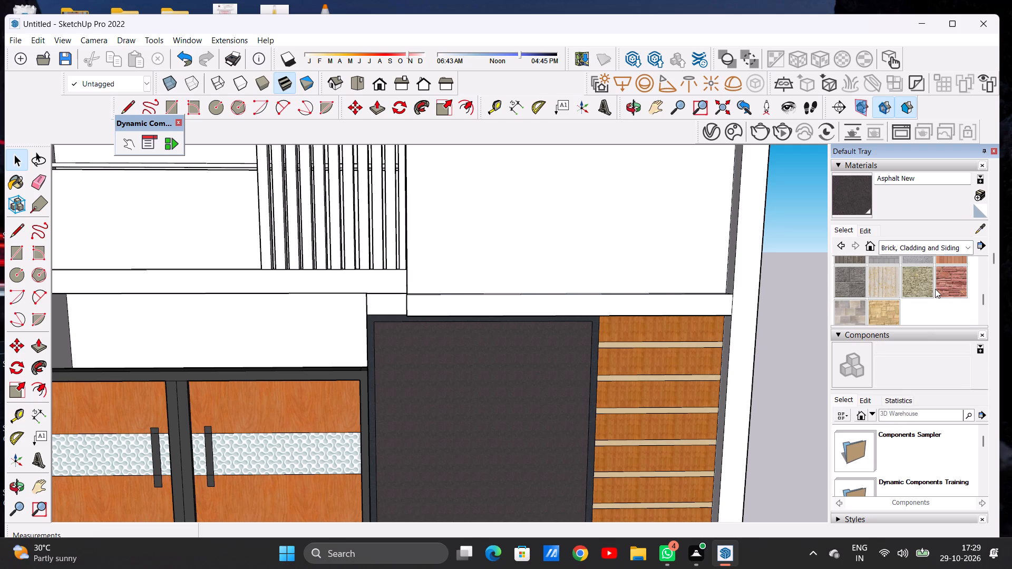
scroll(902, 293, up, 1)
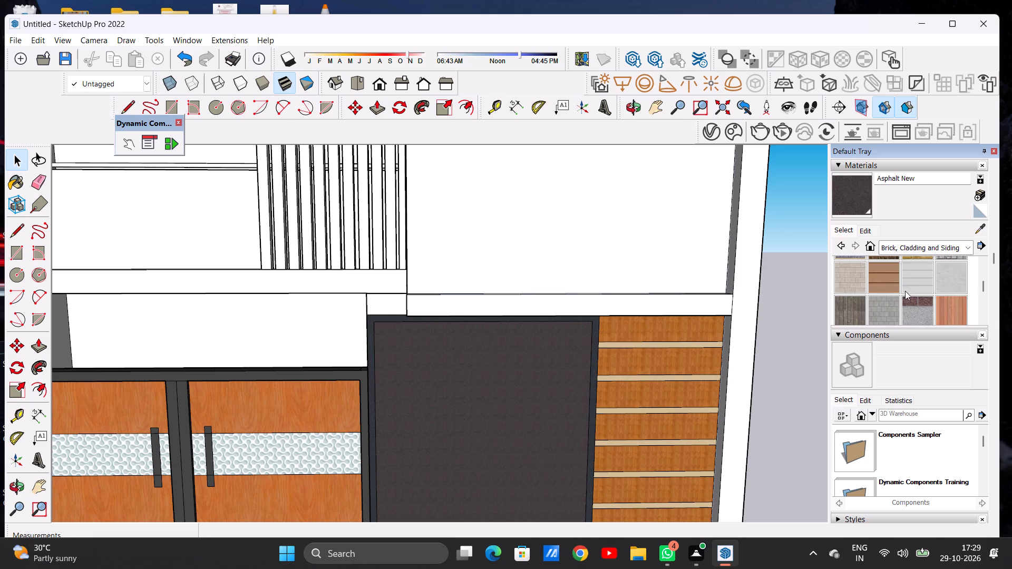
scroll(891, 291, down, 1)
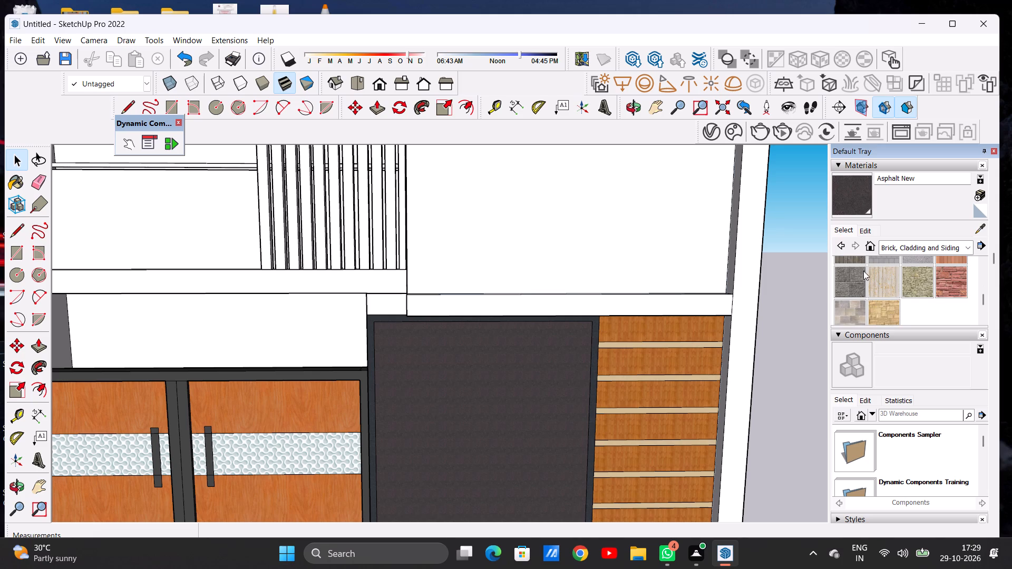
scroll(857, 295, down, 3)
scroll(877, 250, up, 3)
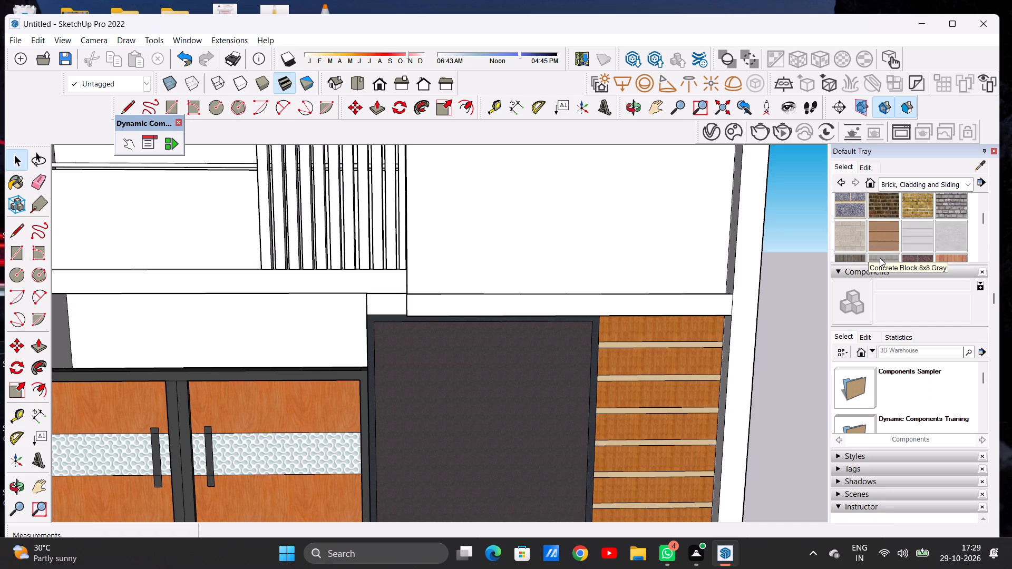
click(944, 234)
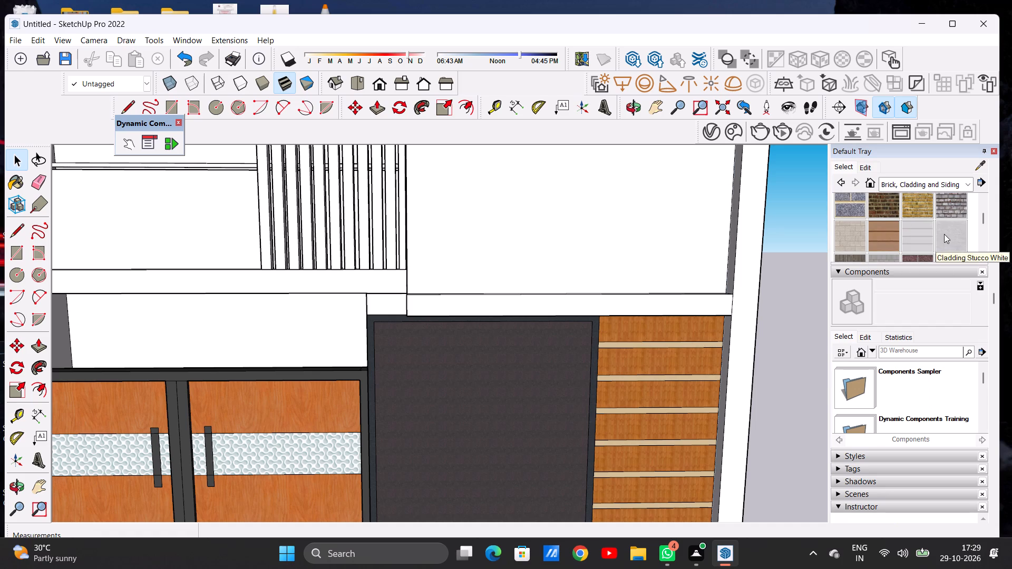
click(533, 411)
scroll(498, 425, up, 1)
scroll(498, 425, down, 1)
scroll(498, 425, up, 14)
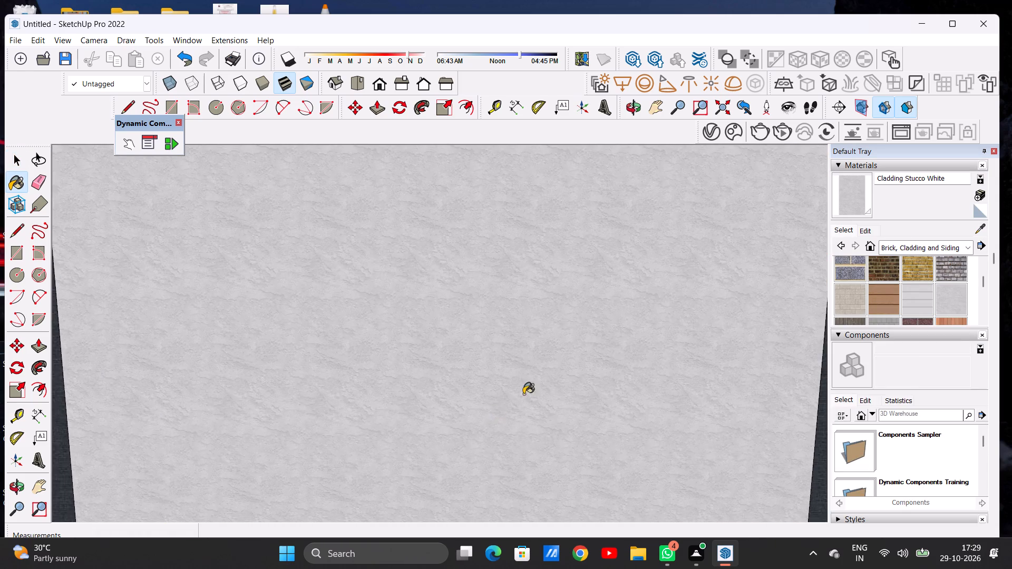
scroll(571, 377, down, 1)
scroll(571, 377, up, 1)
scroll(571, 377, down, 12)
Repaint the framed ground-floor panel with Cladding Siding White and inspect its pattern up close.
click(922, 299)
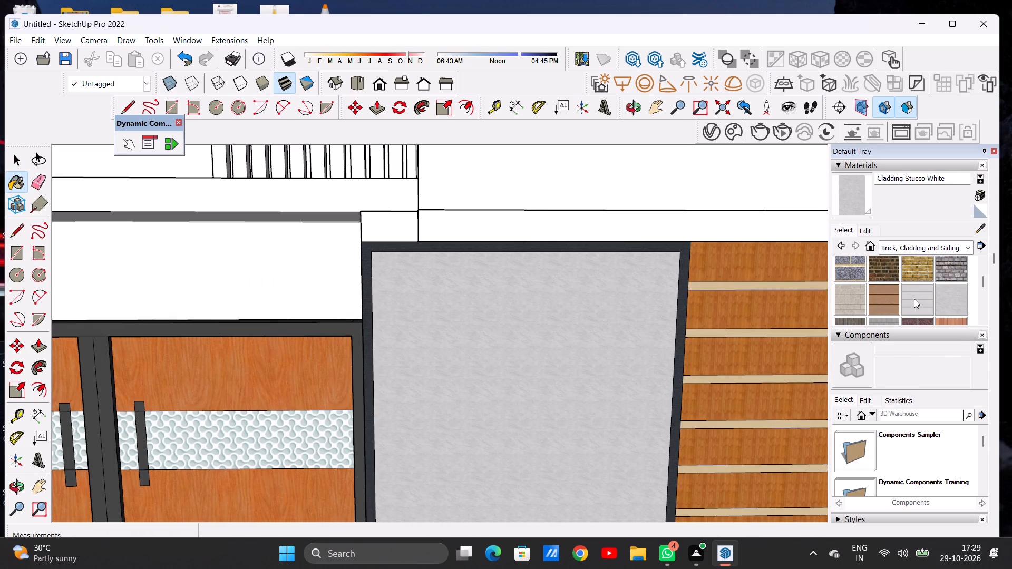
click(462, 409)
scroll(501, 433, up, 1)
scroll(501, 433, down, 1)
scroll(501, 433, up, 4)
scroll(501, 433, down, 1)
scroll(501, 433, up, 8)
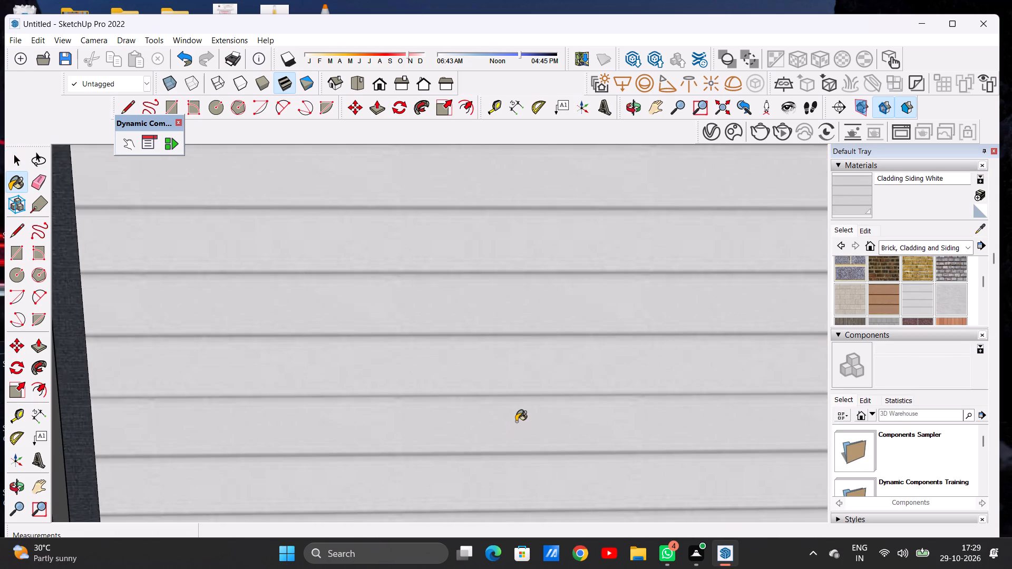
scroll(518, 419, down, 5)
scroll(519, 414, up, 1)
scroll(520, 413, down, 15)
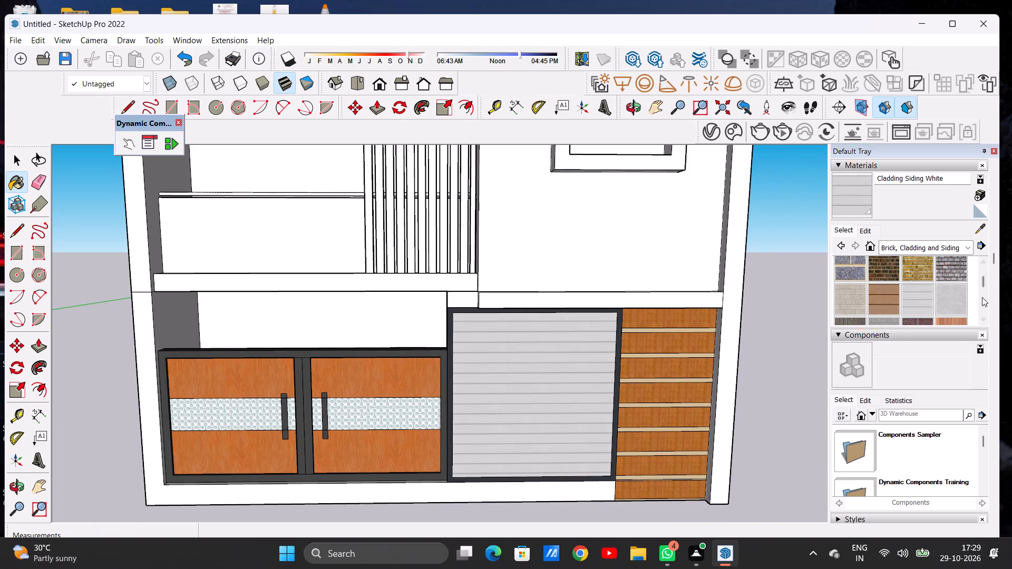
Paint the framed ground-floor panel beside the gate with Concrete Block 8x8 Gray.
scroll(915, 294, down, 7)
scroll(919, 273, up, 3)
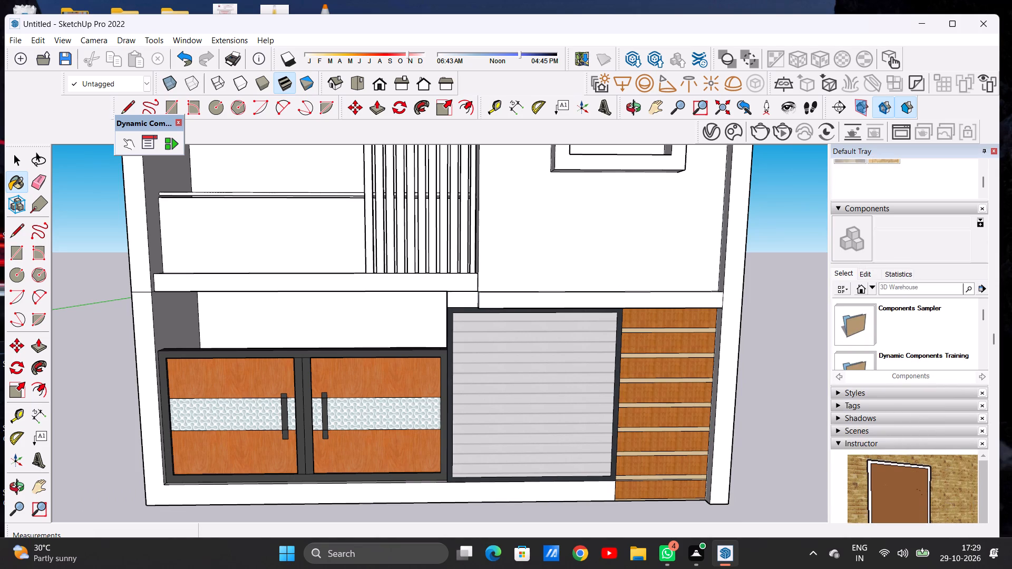
scroll(880, 298, down, 5)
scroll(893, 304, up, 5)
scroll(888, 272, down, 1)
scroll(888, 272, up, 5)
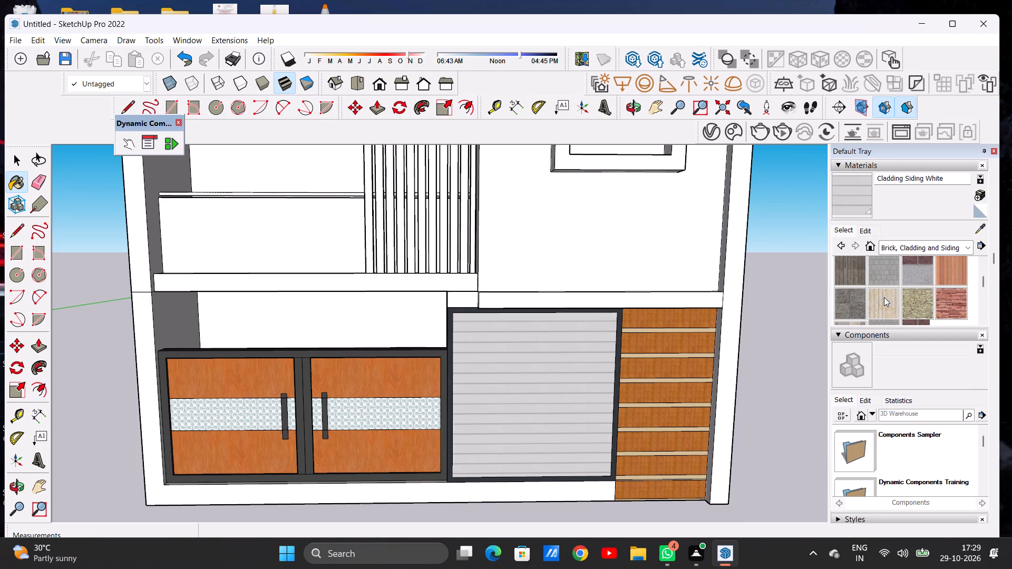
scroll(884, 297, down, 1)
click(883, 274)
click(534, 372)
Examine the concrete block panel from several angles and distances alongside the gate and wood slats.
scroll(534, 389, up, 5)
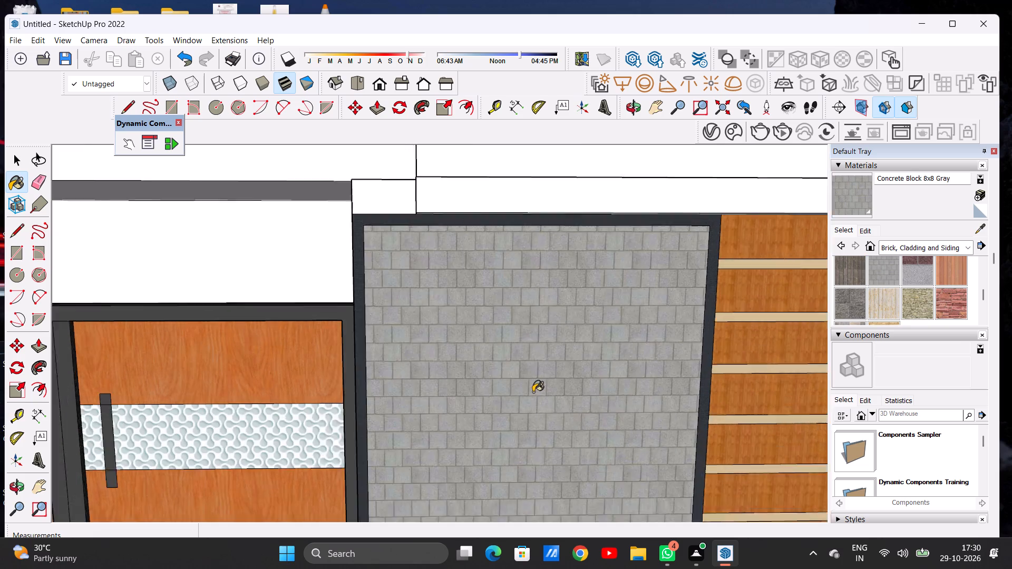
scroll(533, 392, up, 11)
scroll(593, 360, down, 14)
middle_drag(614, 358, 448, 379)
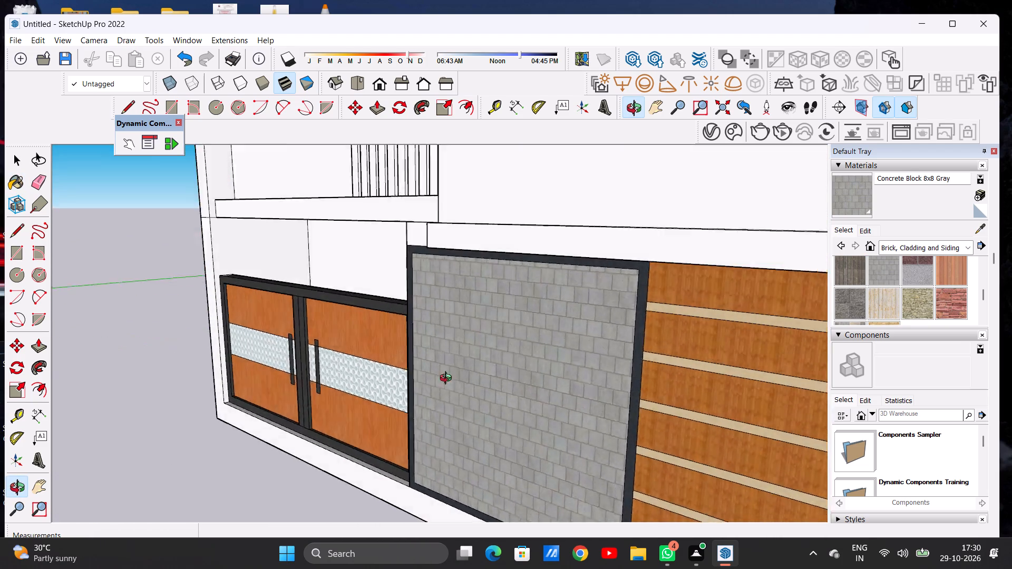
middle_drag(448, 379, 591, 368)
scroll(597, 382, down, 4)
scroll(597, 386, up, 2)
scroll(598, 388, down, 1)
middle_drag(524, 370, 542, 322)
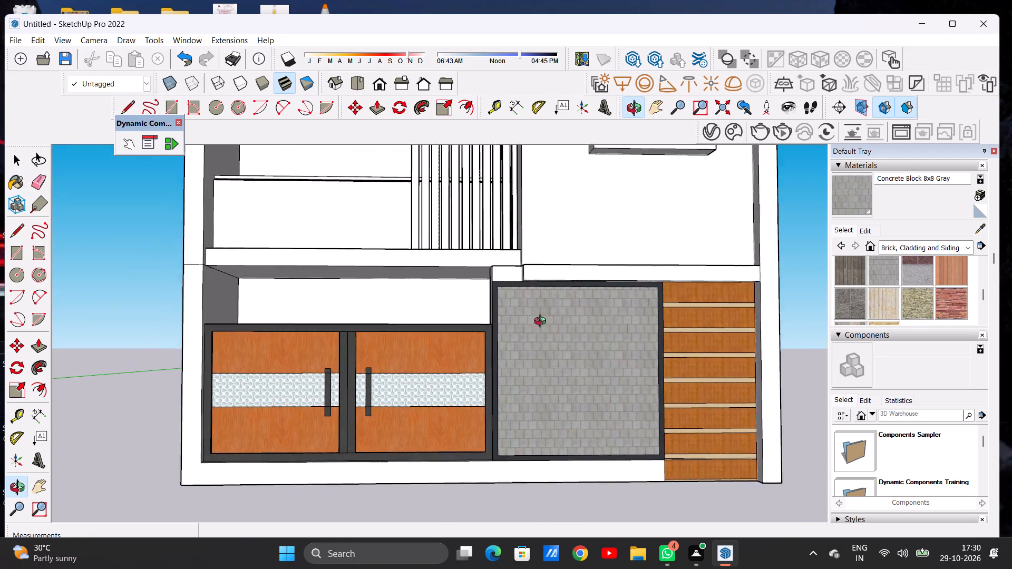
middle_drag(542, 322, 507, 340)
scroll(545, 341, down, 7)
scroll(554, 368, up, 1)
scroll(554, 368, down, 1)
scroll(554, 368, up, 5)
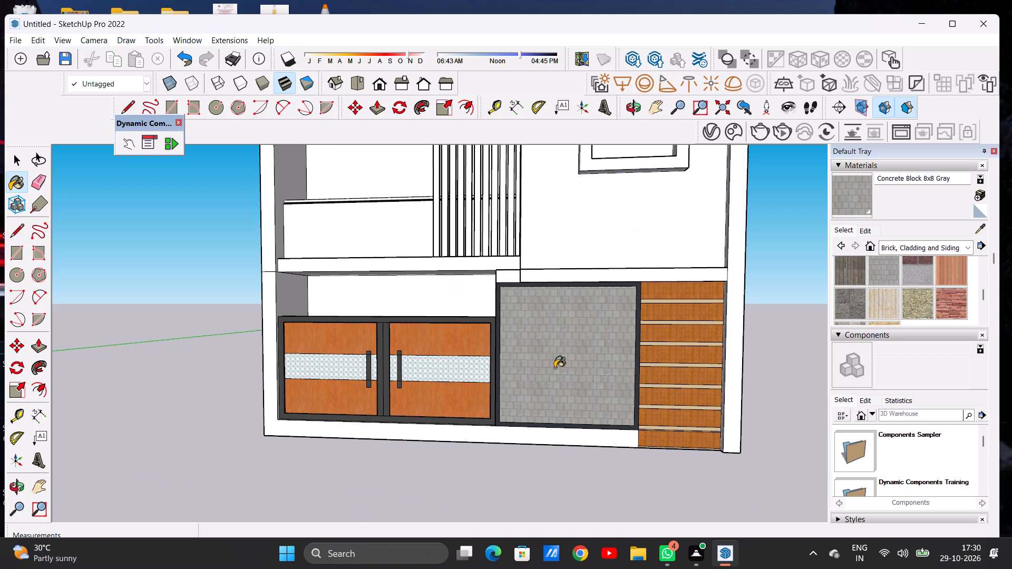
scroll(559, 350, down, 6)
middle_drag(559, 344, 534, 459)
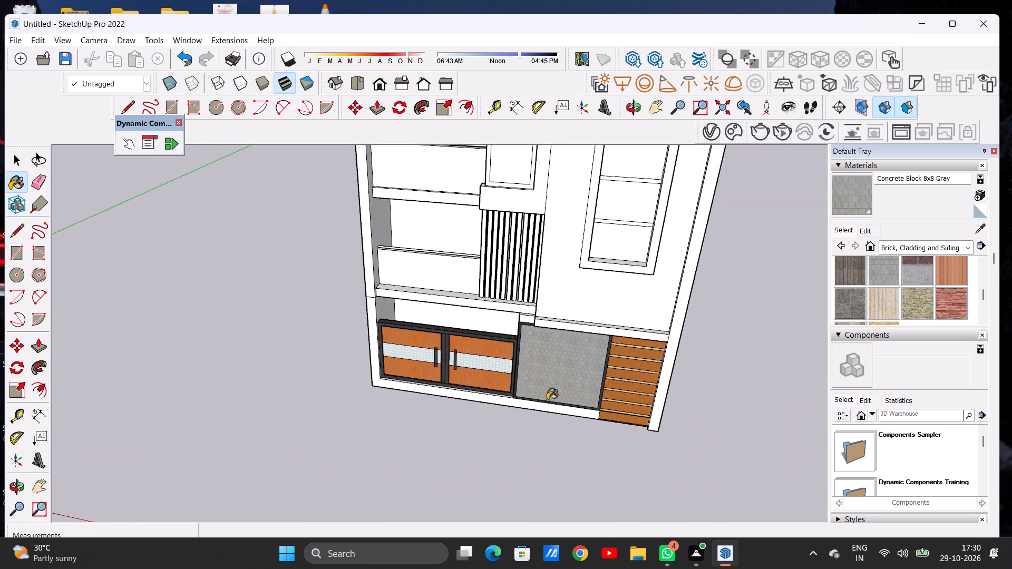
scroll(555, 342, up, 11)
scroll(550, 361, down, 1)
scroll(550, 361, up, 3)
middle_drag(474, 380, 650, 340)
scroll(561, 330, up, 7)
middle_drag(475, 341, 529, 341)
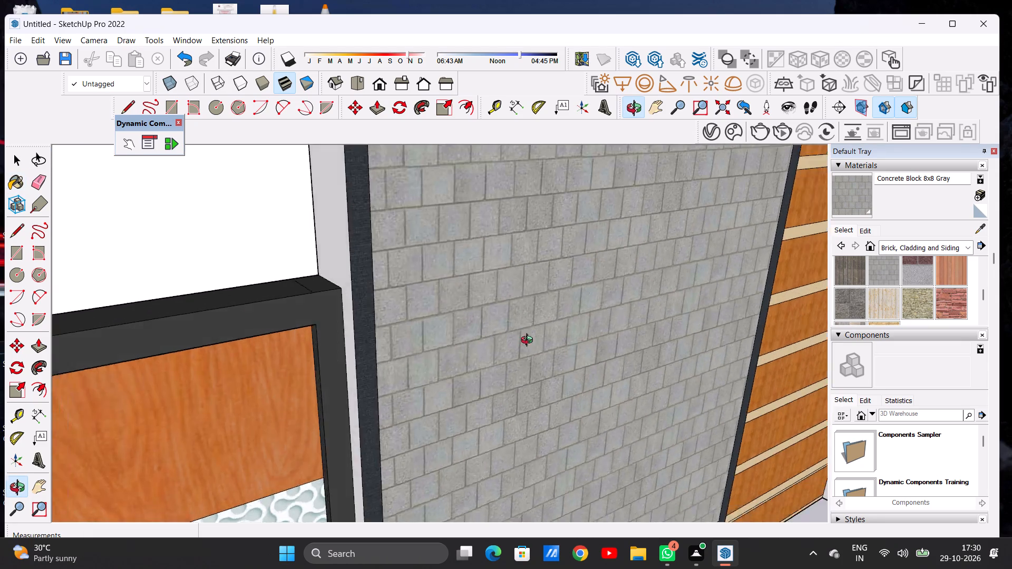
middle_drag(529, 341, 381, 342)
scroll(532, 355, down, 5)
scroll(532, 356, up, 1)
scroll(532, 356, down, 9)
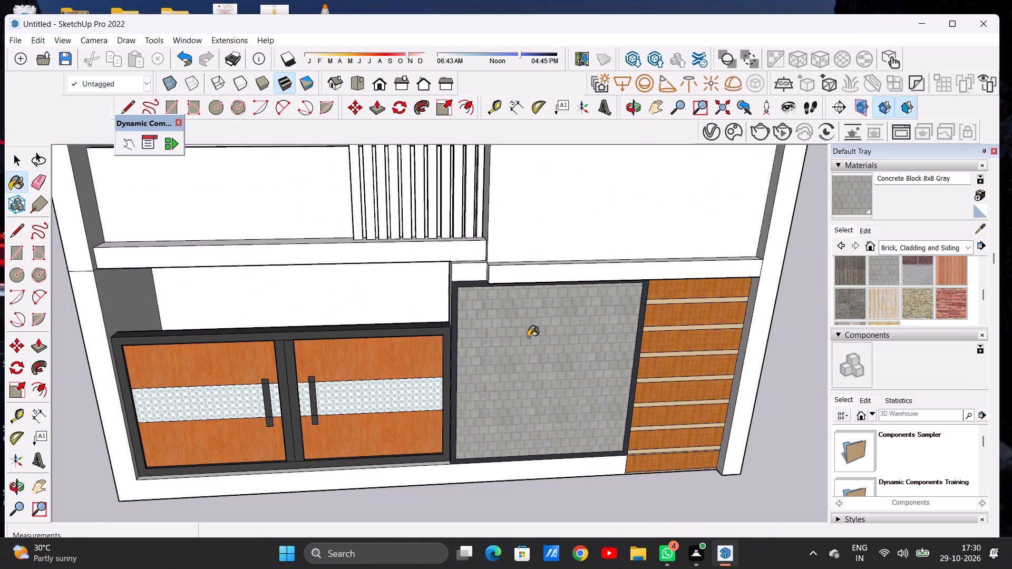
key(space)
Examine the concrete block panel's dark border and its junction with the gate and the ledge above.
scroll(427, 367, down, 6)
middle_drag(464, 417, 420, 378)
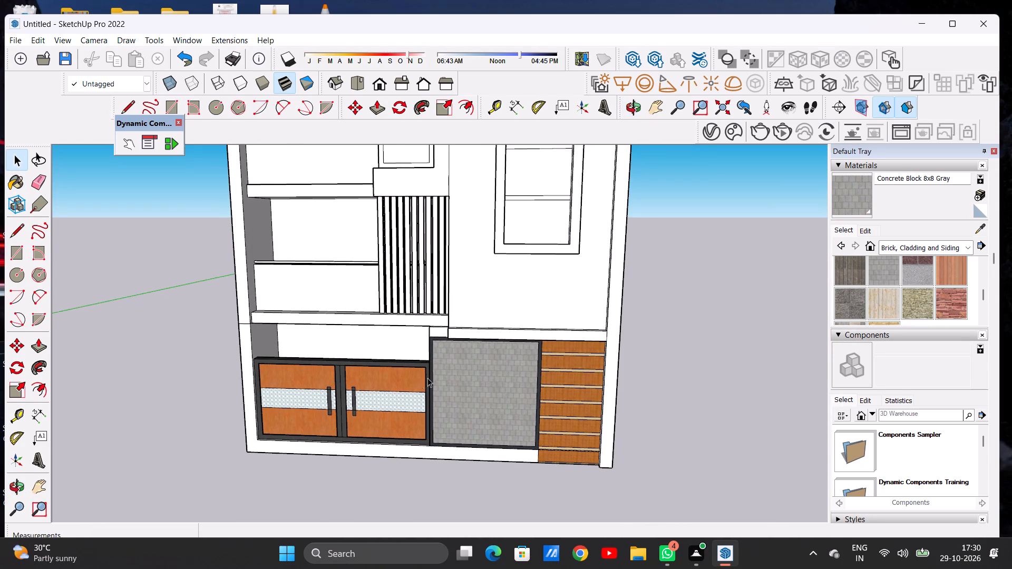
scroll(441, 369, up, 13)
middle_drag(452, 368, 543, 346)
scroll(543, 346, up, 1)
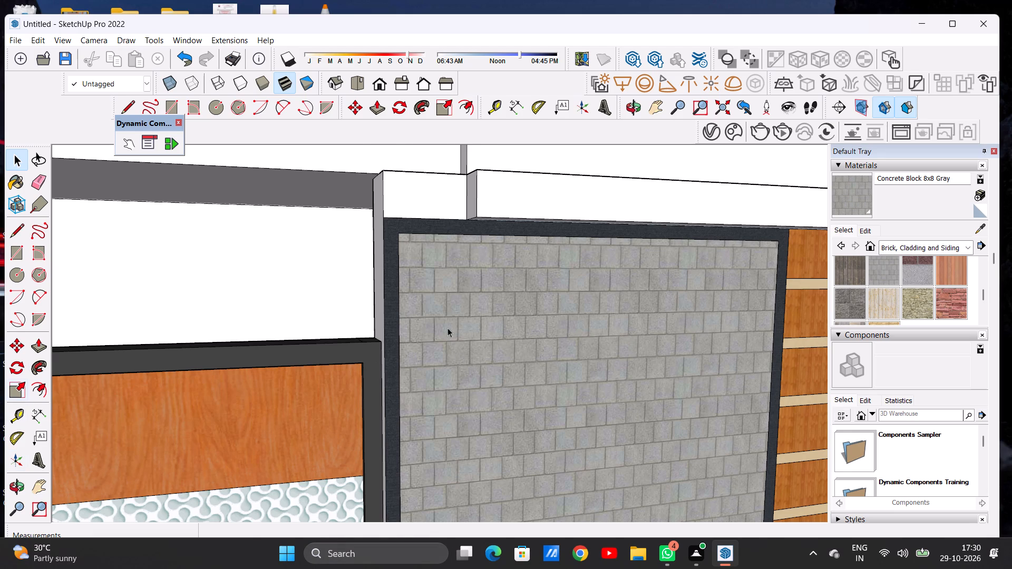
scroll(481, 333, down, 9)
scroll(537, 342, up, 1)
scroll(537, 342, down, 3)
middle_drag(586, 362, 497, 349)
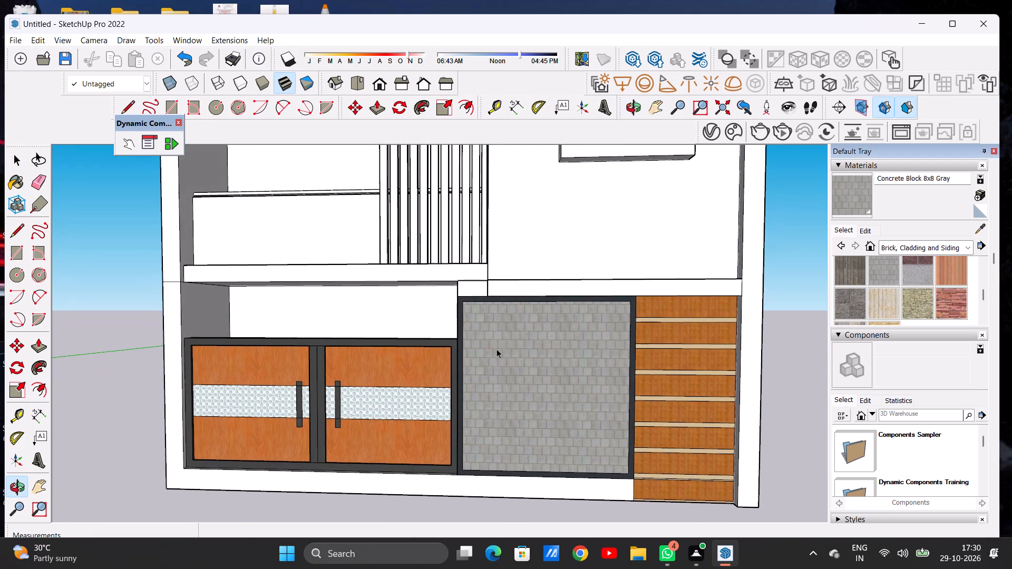
Examine the concrete block panel beside the gate and wood slats, both close up and against the whole facade.
scroll(530, 350, up, 2)
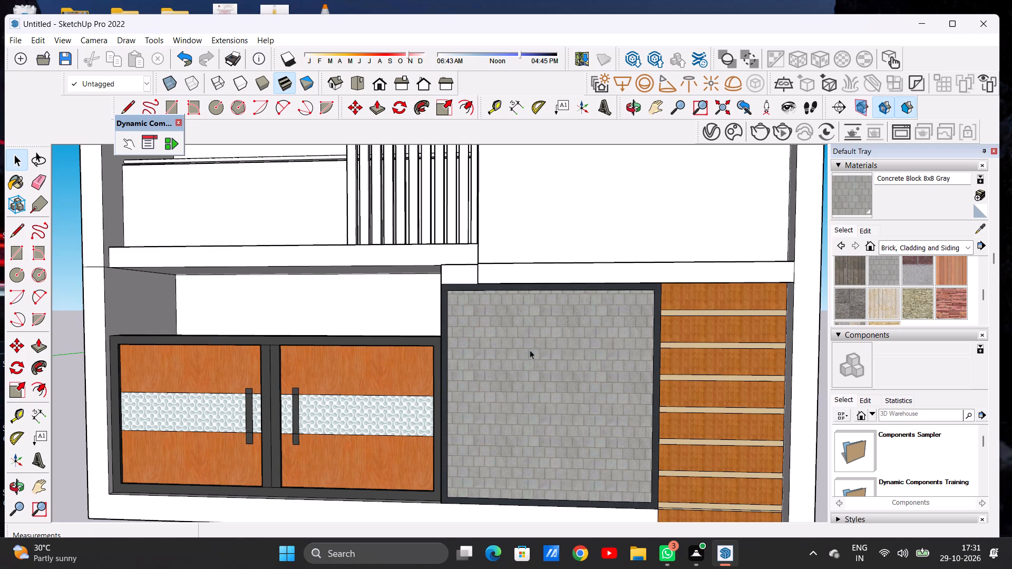
scroll(538, 394, down, 5)
scroll(524, 394, up, 1)
scroll(515, 394, down, 2)
scroll(459, 394, down, 8)
middle_drag(425, 405, 506, 393)
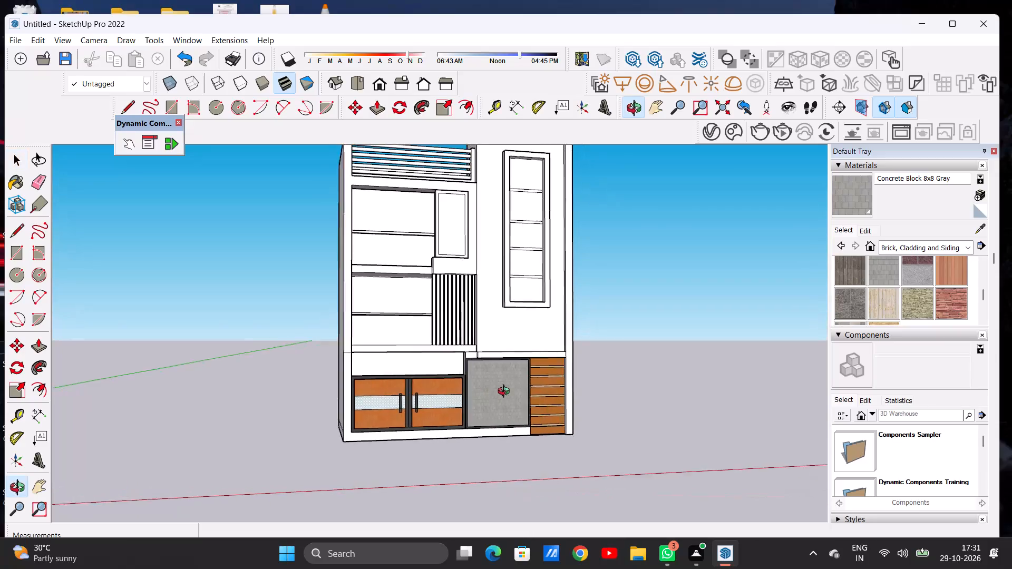
middle_drag(506, 393, 532, 393)
scroll(470, 374, up, 7)
middle_drag(502, 386, 444, 401)
scroll(537, 401, up, 3)
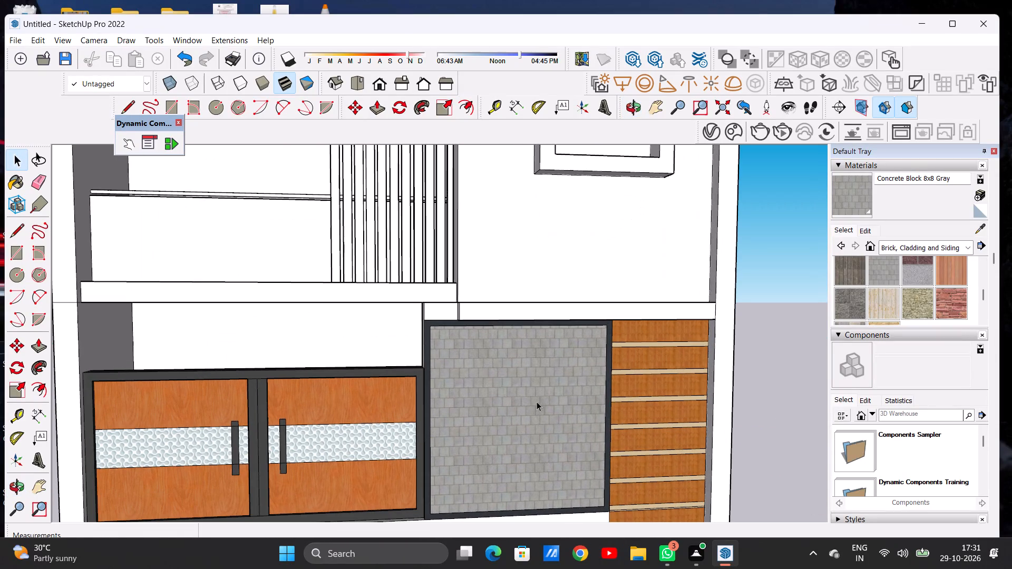
scroll(565, 404, up, 2)
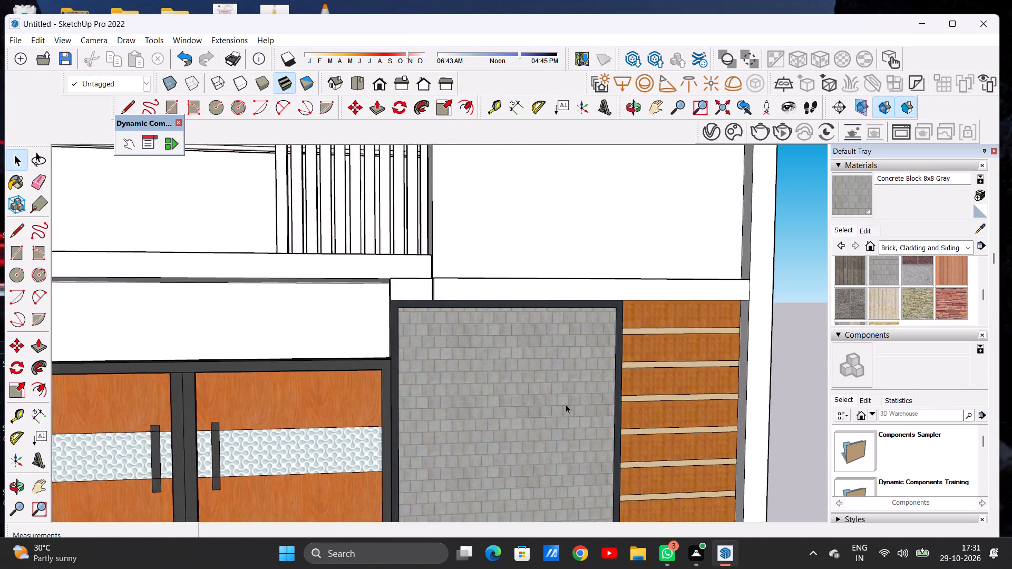
scroll(566, 404, up, 2)
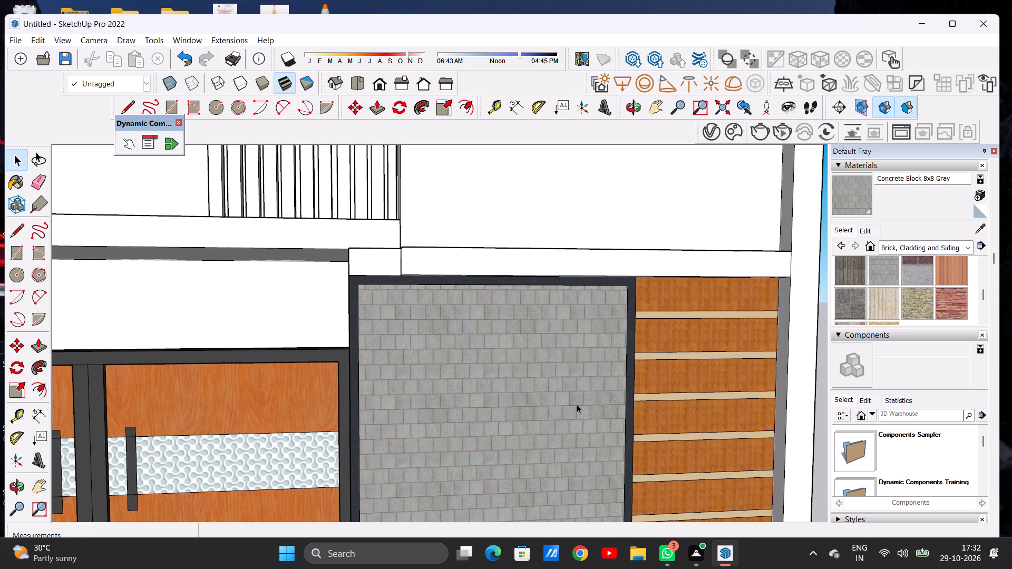
scroll(539, 346, down, 14)
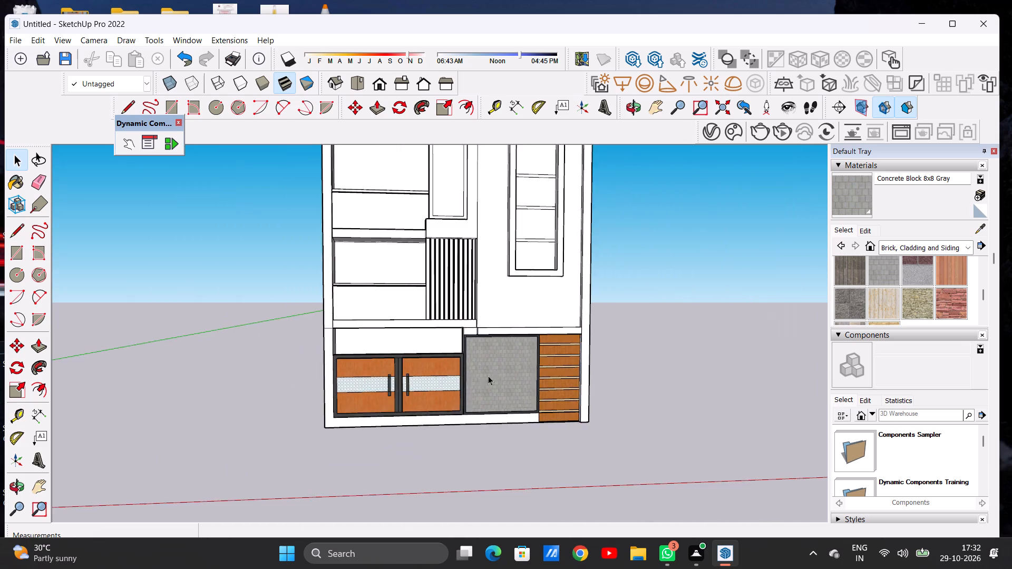
scroll(515, 366, up, 6)
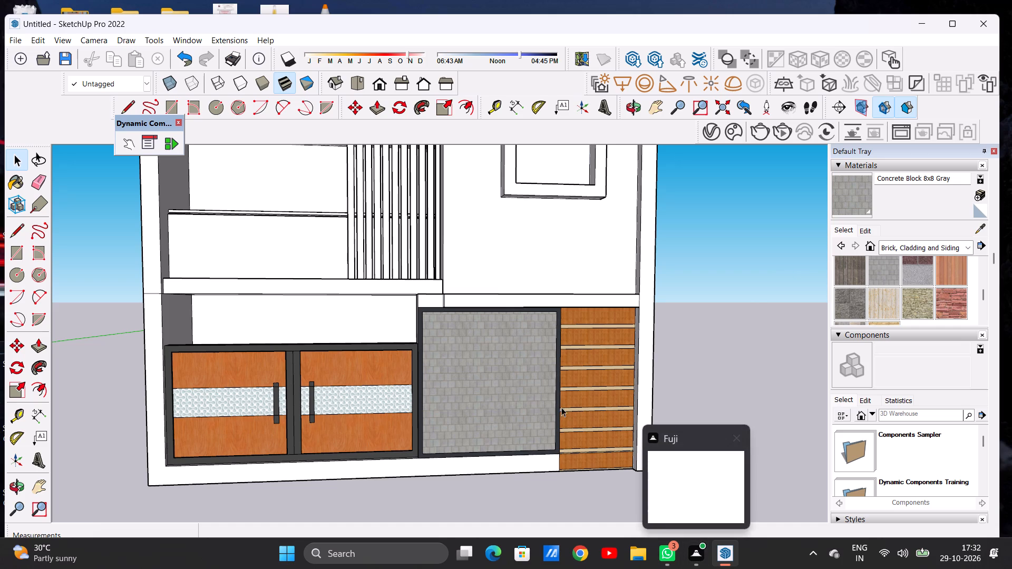
scroll(583, 426, down, 12)
scroll(531, 424, up, 1)
scroll(531, 424, down, 6)
middle_drag(569, 425, 536, 406)
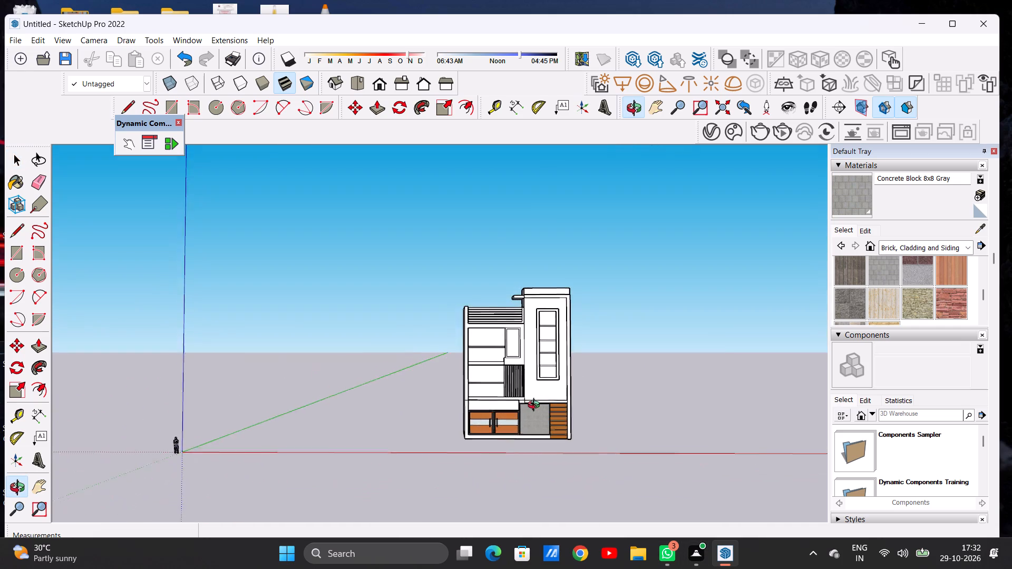
middle_drag(536, 406, 534, 423)
Examine the tall window's projecting frame, recess and horizontal bars above the ground floor from the front and the side.
scroll(553, 361, up, 19)
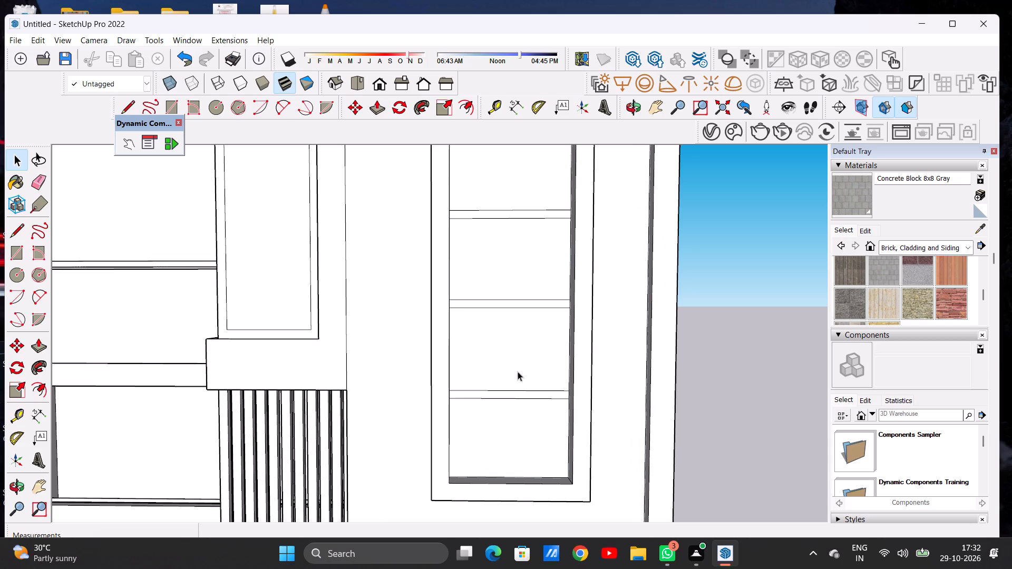
scroll(507, 383, down, 1)
scroll(507, 383, up, 1)
scroll(507, 383, down, 20)
scroll(507, 383, down, 2)
scroll(536, 391, up, 6)
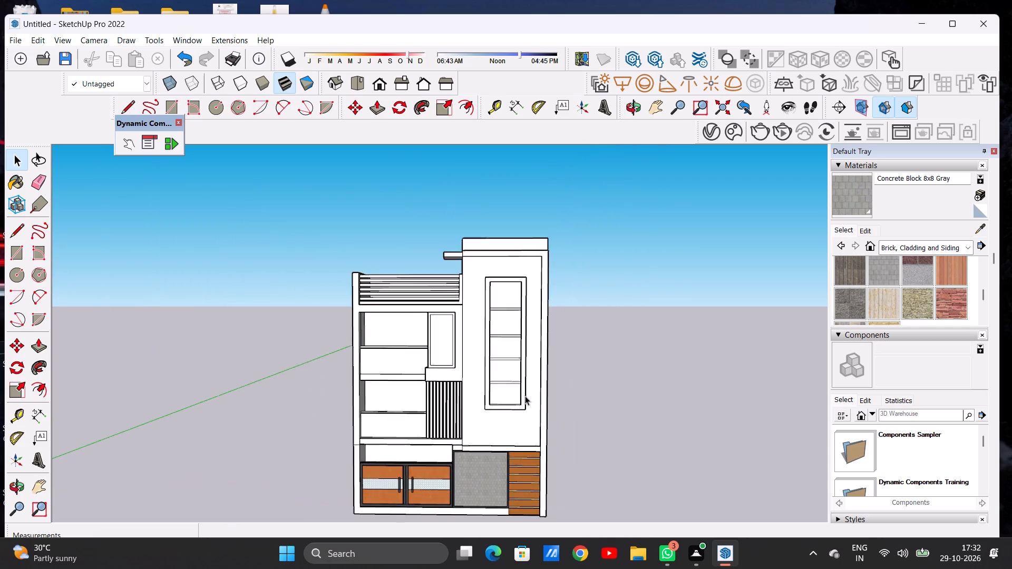
scroll(498, 403, up, 16)
middle_drag(486, 406, 457, 391)
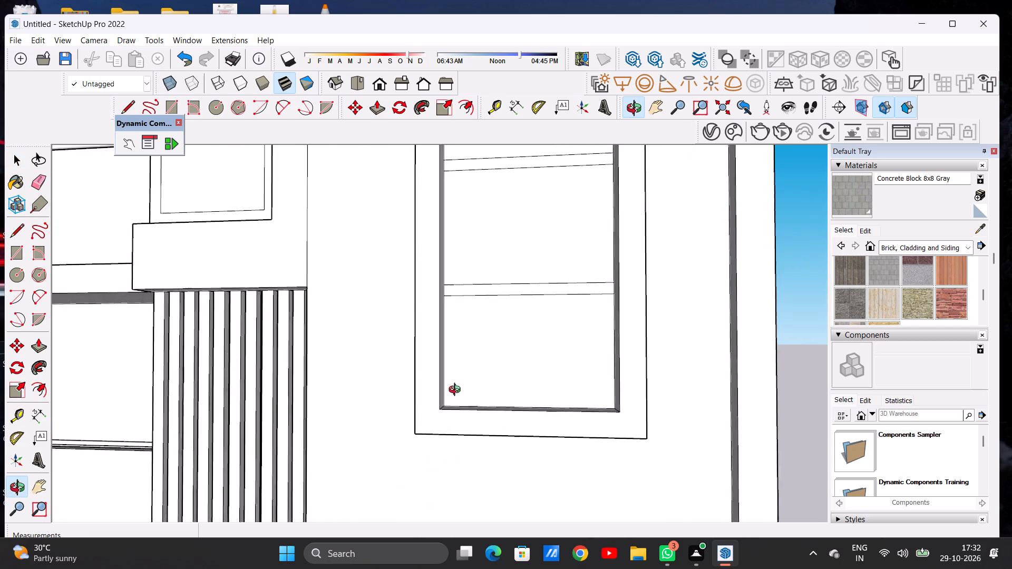
middle_drag(457, 391, 655, 414)
scroll(532, 434, down, 7)
middle_drag(514, 416, 502, 446)
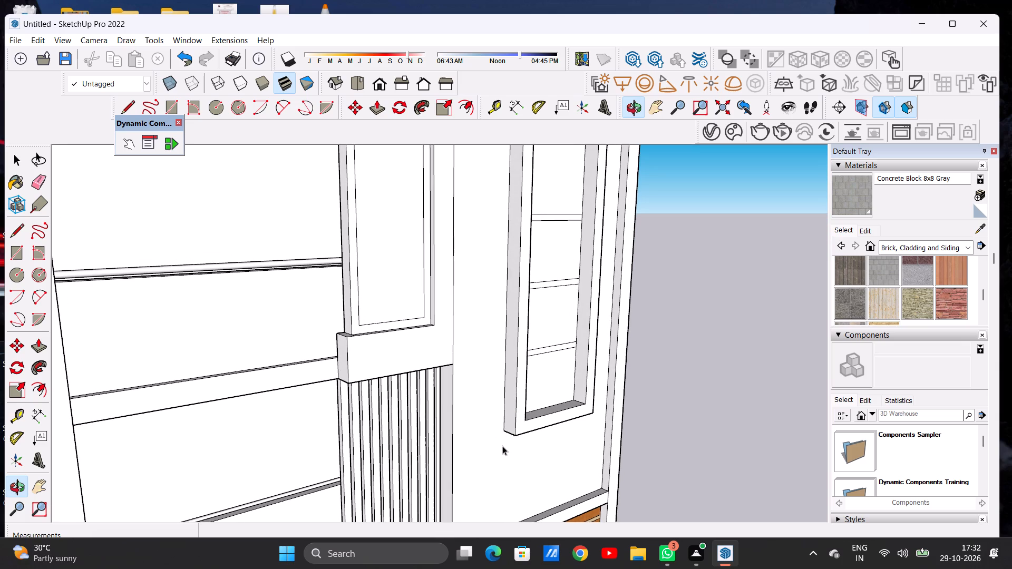
scroll(522, 401, up, 5)
scroll(522, 401, down, 1)
scroll(522, 401, up, 1)
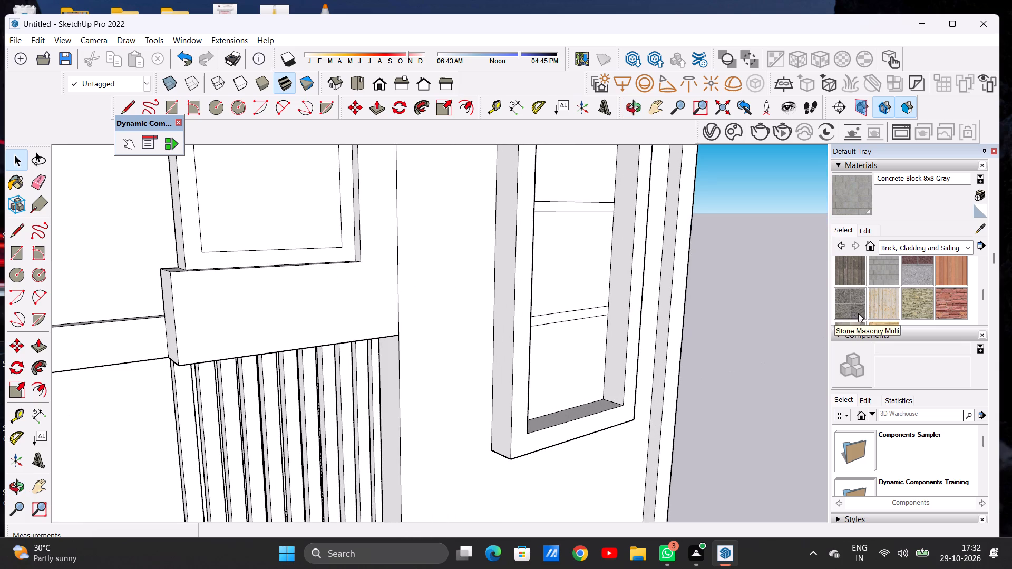
Check the available material categories and review the whole house from a distance.
click(898, 247)
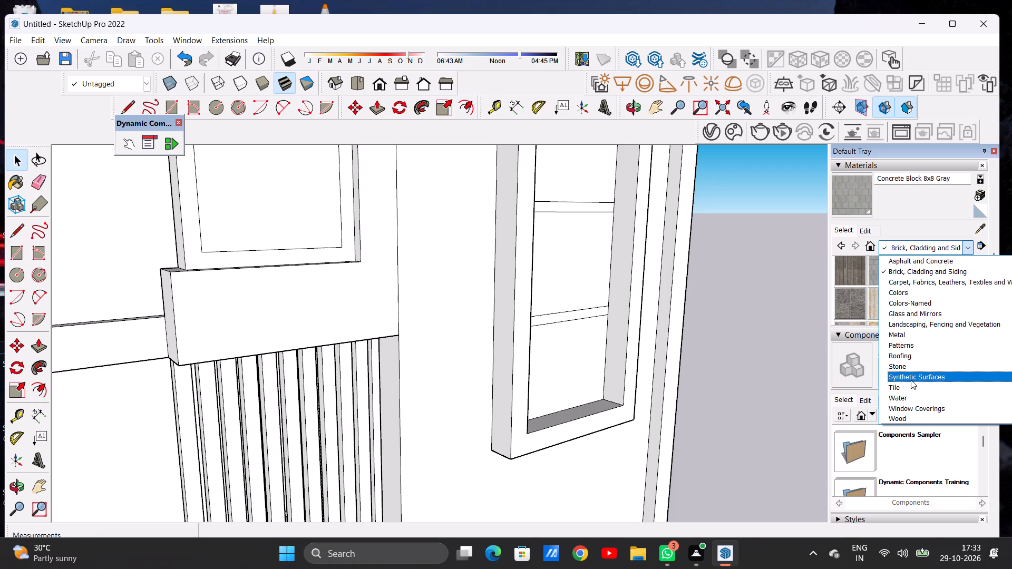
scroll(796, 400, down, 10)
scroll(581, 386, up, 1)
scroll(580, 386, down, 13)
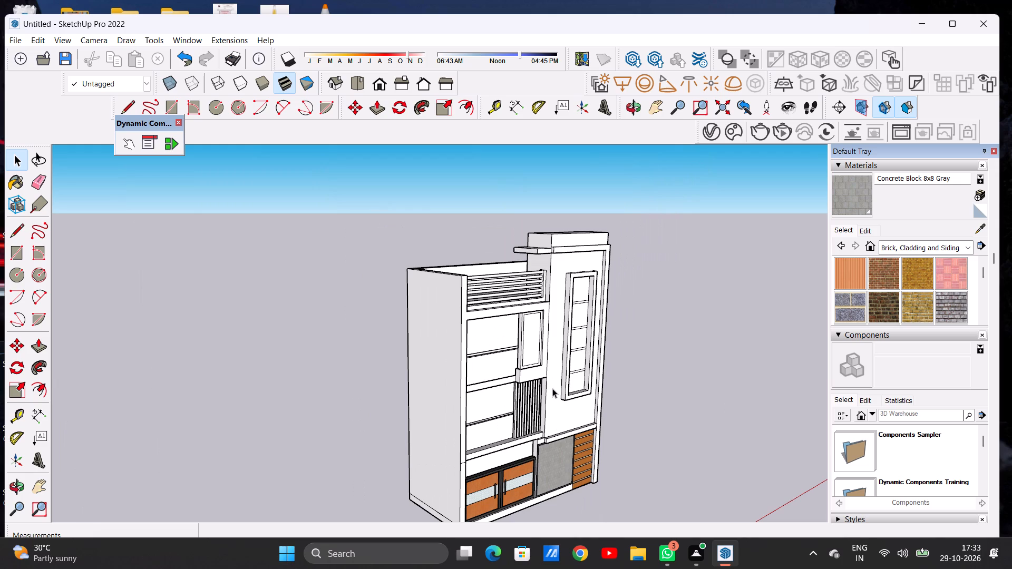
scroll(548, 395, down, 3)
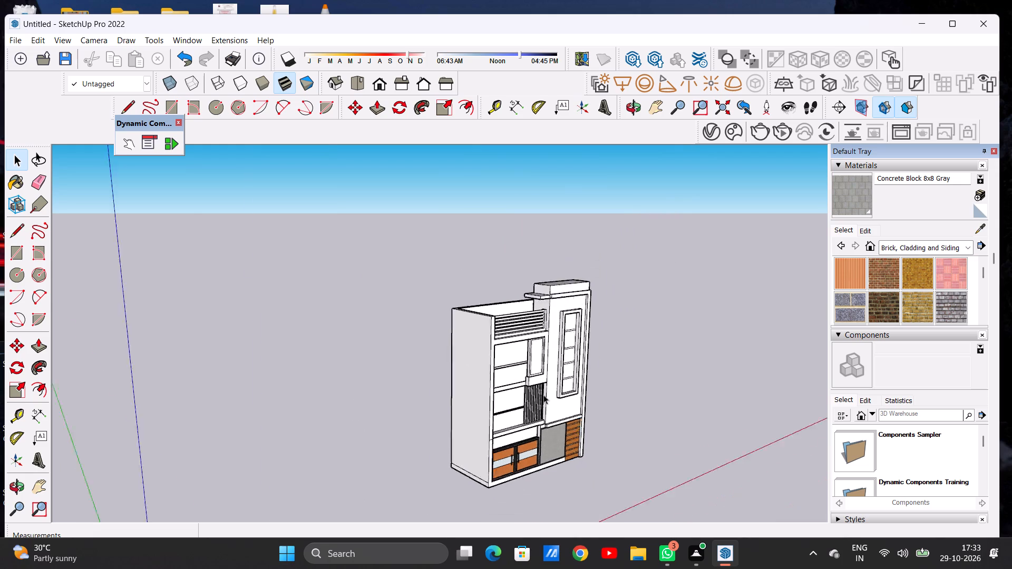
scroll(543, 395, down, 4)
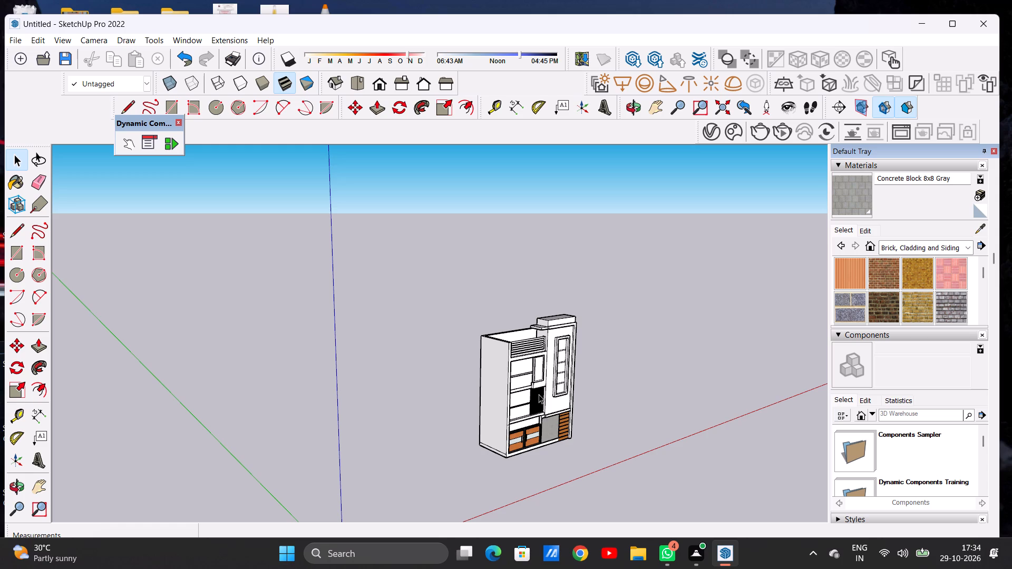
scroll(472, 352, down, 1)
scroll(472, 352, up, 1)
scroll(472, 352, down, 6)
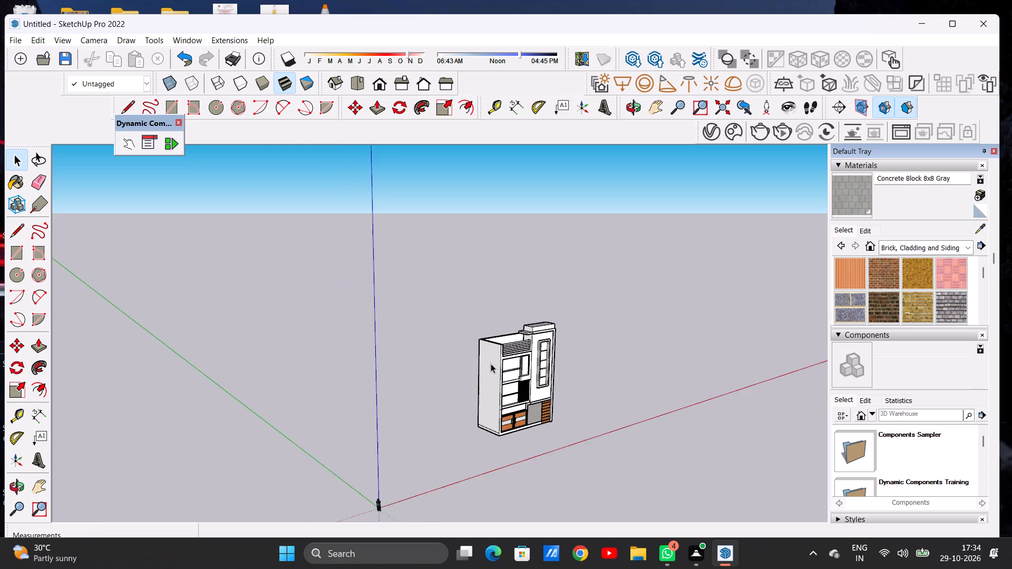
middle_drag(540, 376, 493, 360)
scroll(526, 358, down, 1)
scroll(526, 358, up, 6)
scroll(509, 363, down, 1)
scroll(509, 363, up, 5)
scroll(505, 387, down, 1)
scroll(505, 387, up, 4)
Examine the upper floor's framed panel beside the balcony, along with the parapet slats and the tall window.
middle_drag(549, 406, 545, 404)
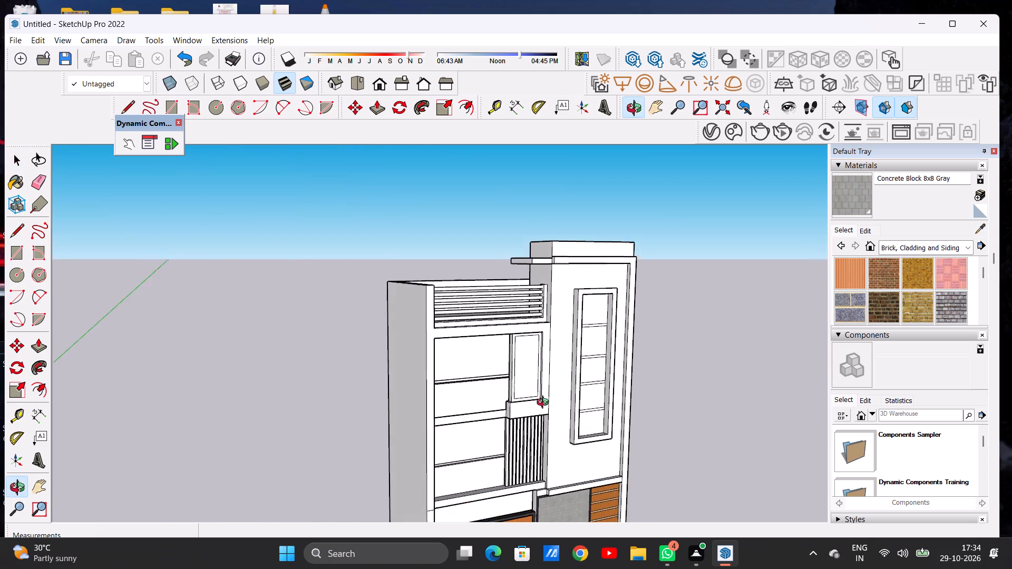
middle_drag(545, 404, 440, 378)
scroll(440, 378, up, 16)
middle_drag(439, 366, 460, 365)
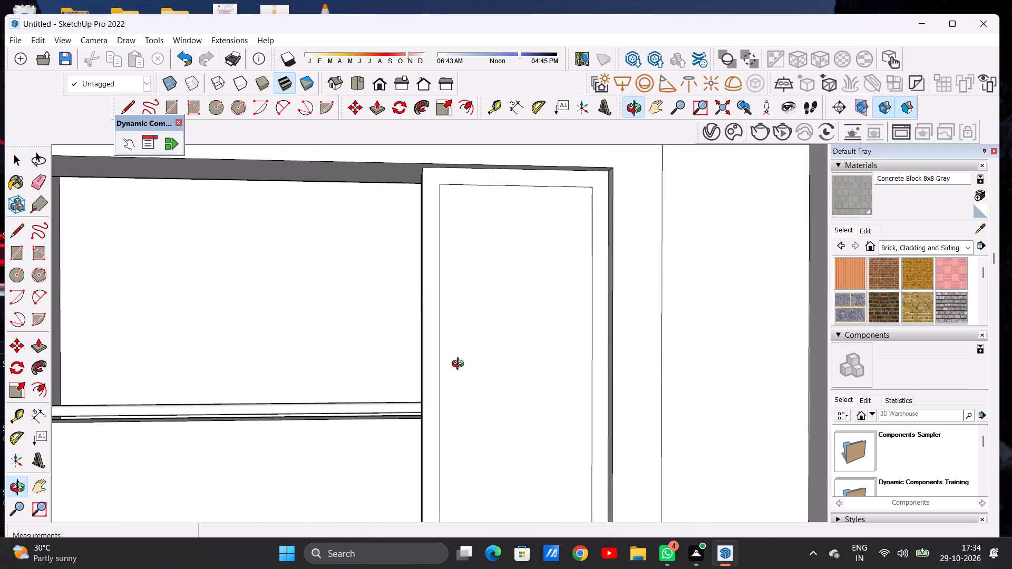
middle_drag(460, 365, 455, 368)
scroll(455, 368, up, 1)
scroll(494, 367, down, 17)
middle_drag(480, 398, 503, 401)
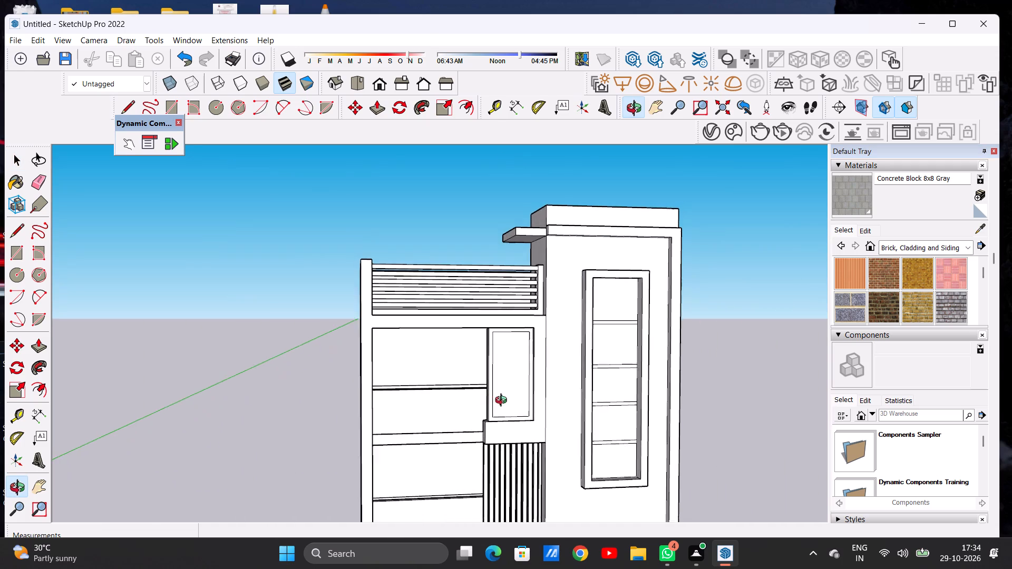
middle_drag(503, 401, 485, 386)
scroll(471, 369, down, 14)
scroll(487, 390, up, 11)
scroll(491, 386, down, 1)
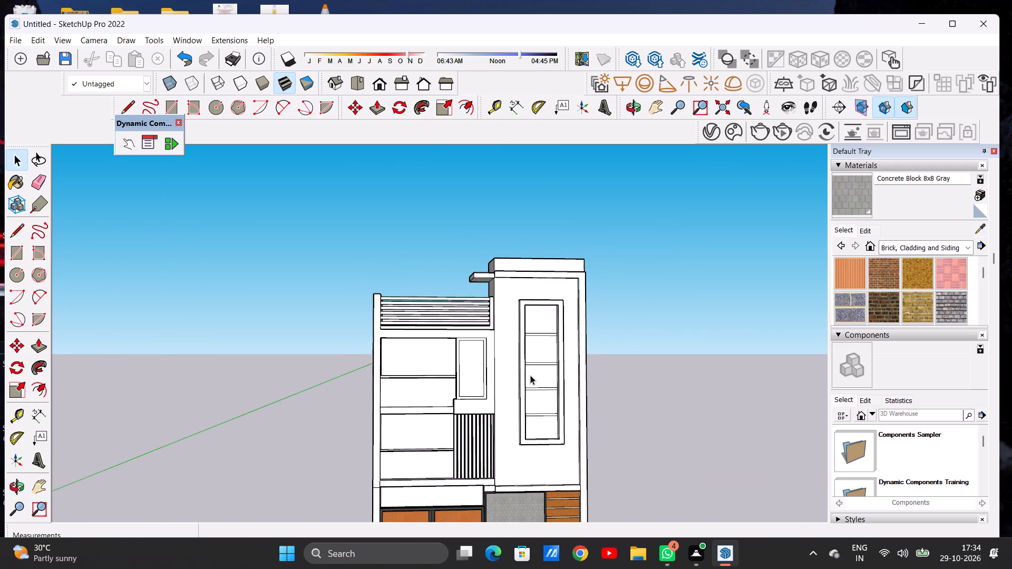
Inspect the tall window's frame and horizontal bars again from several angles and distances.
scroll(532, 378, down, 6)
scroll(532, 385, up, 4)
scroll(532, 385, down, 2)
scroll(532, 385, up, 1)
middle_drag(517, 392, 565, 392)
scroll(565, 392, up, 12)
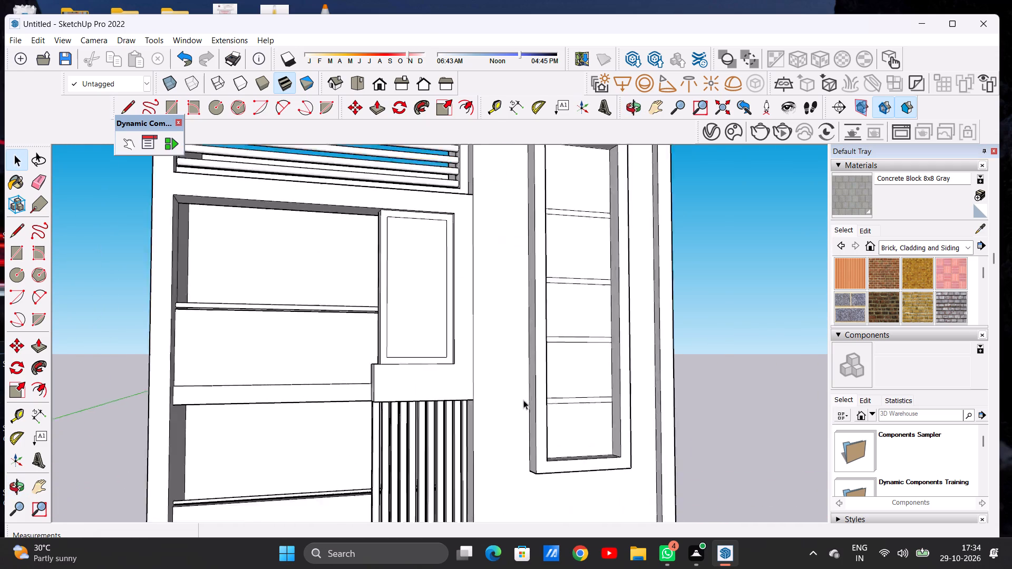
scroll(523, 400, up, 3)
middle_drag(539, 386, 529, 423)
scroll(490, 399, down, 6)
scroll(493, 403, up, 1)
scroll(493, 403, down, 8)
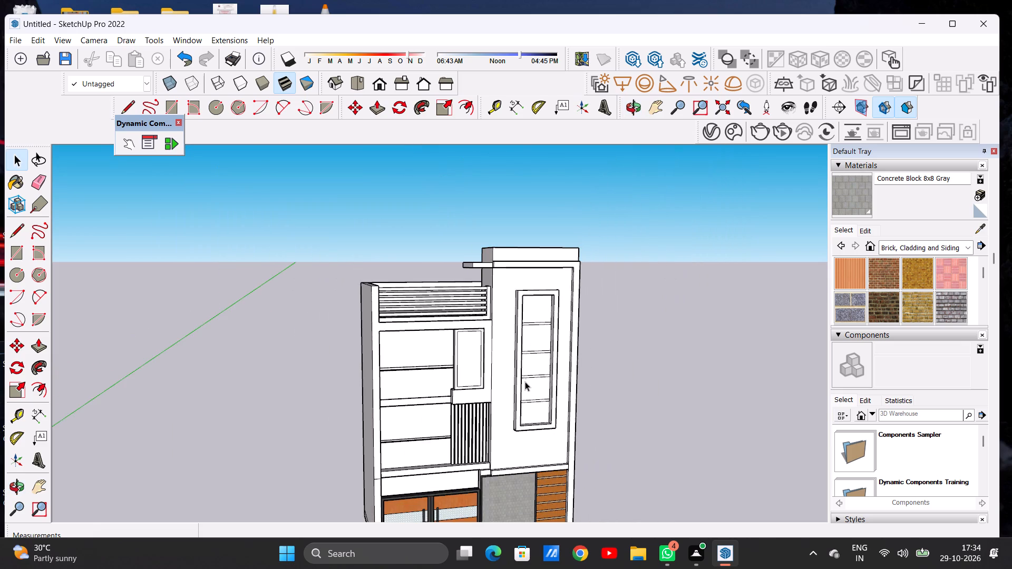
scroll(525, 378, up, 14)
scroll(527, 374, down, 9)
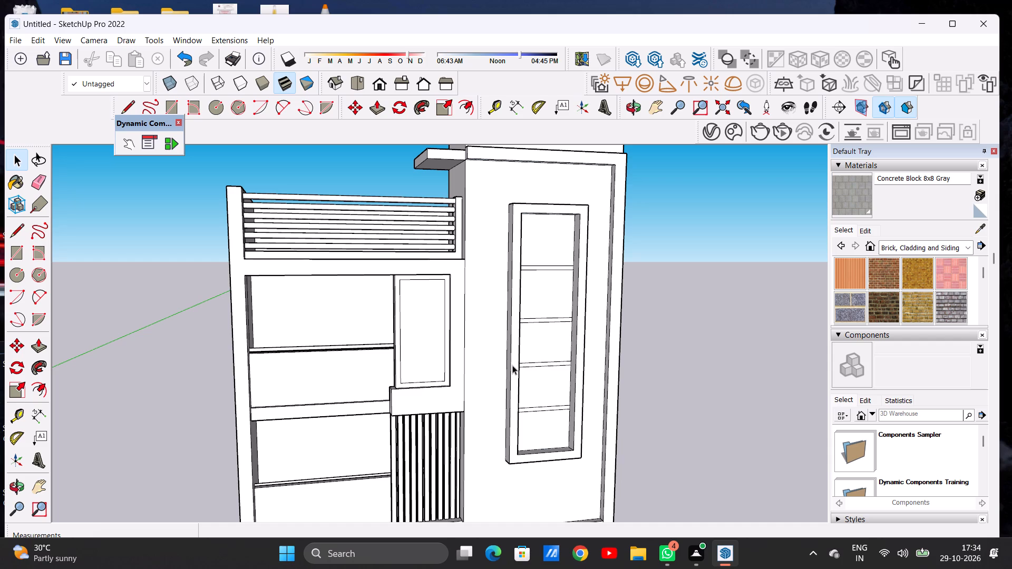
scroll(512, 365, down, 8)
scroll(519, 384, up, 15)
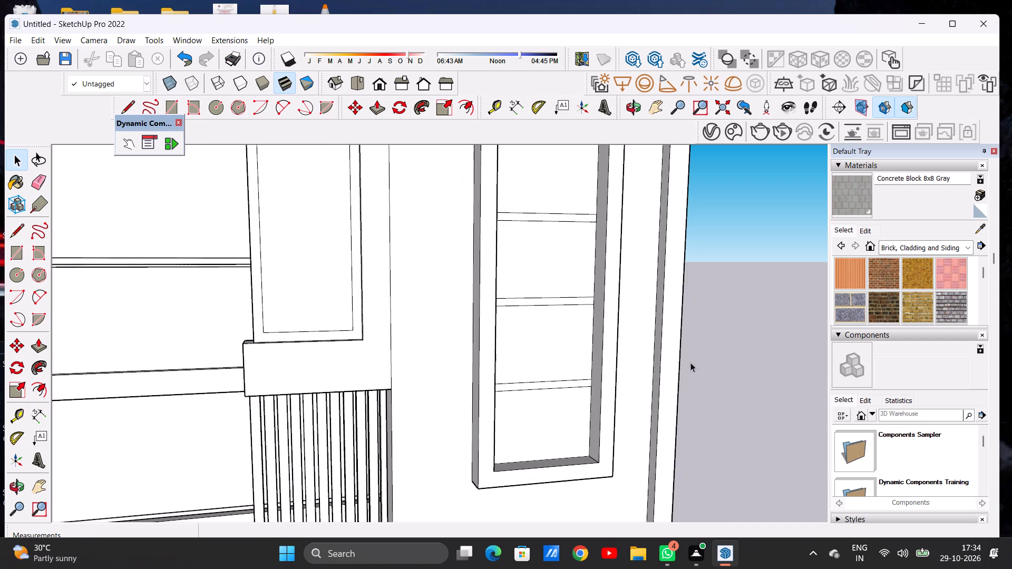
Paint the lowest horizontal bar of the tall window with Wood Veneer 01 from the Wood materials.
click(894, 249)
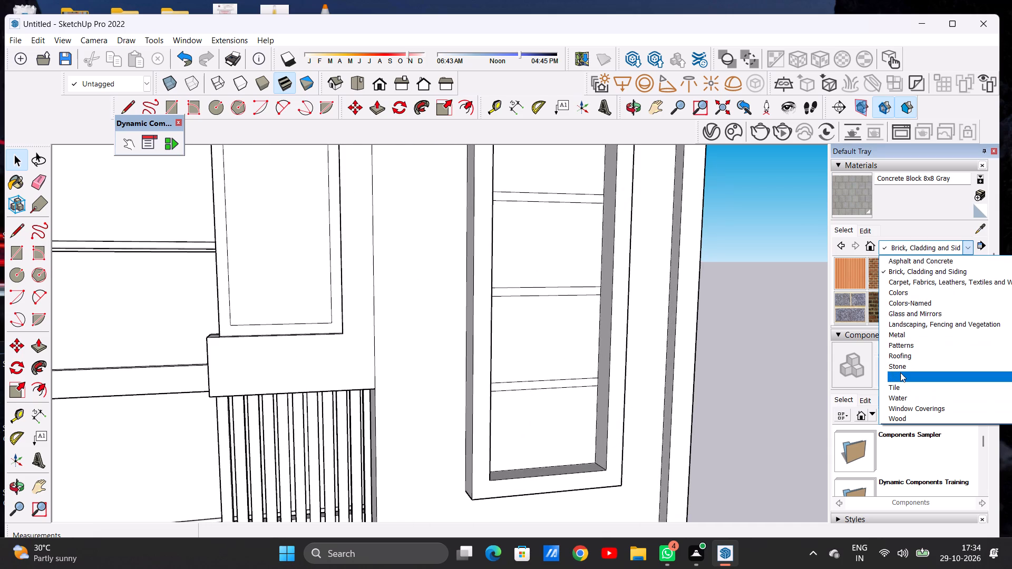
click(906, 417)
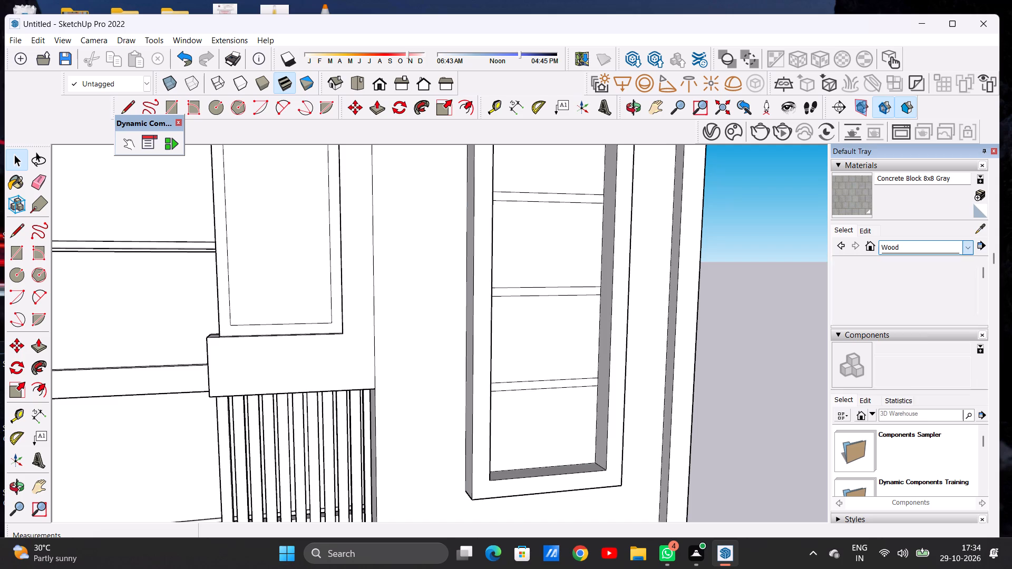
click(918, 312)
scroll(912, 303, down, 2)
click(918, 281)
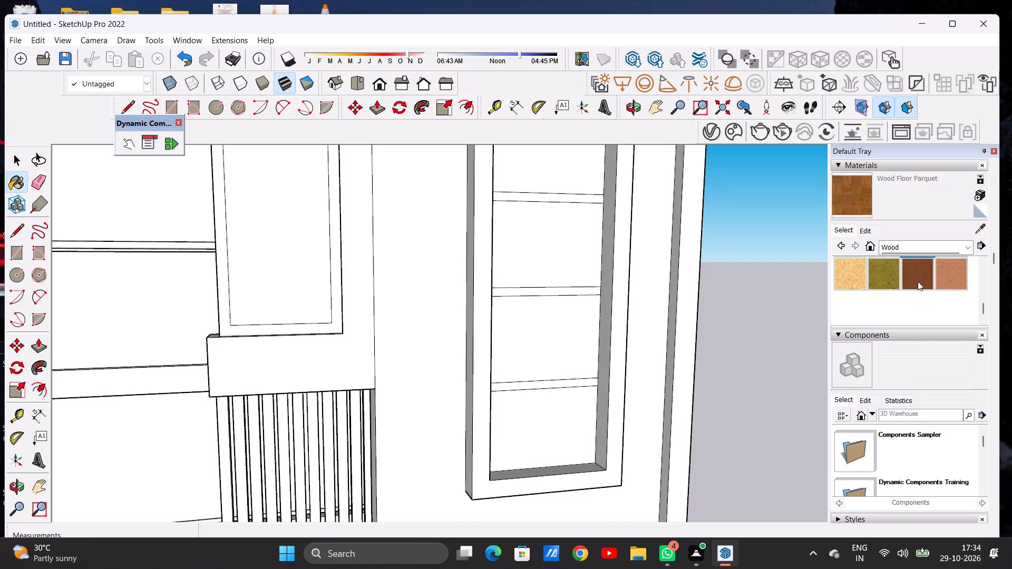
scroll(492, 386, up, 7)
scroll(522, 387, down, 1)
scroll(522, 386, up, 4)
click(519, 384)
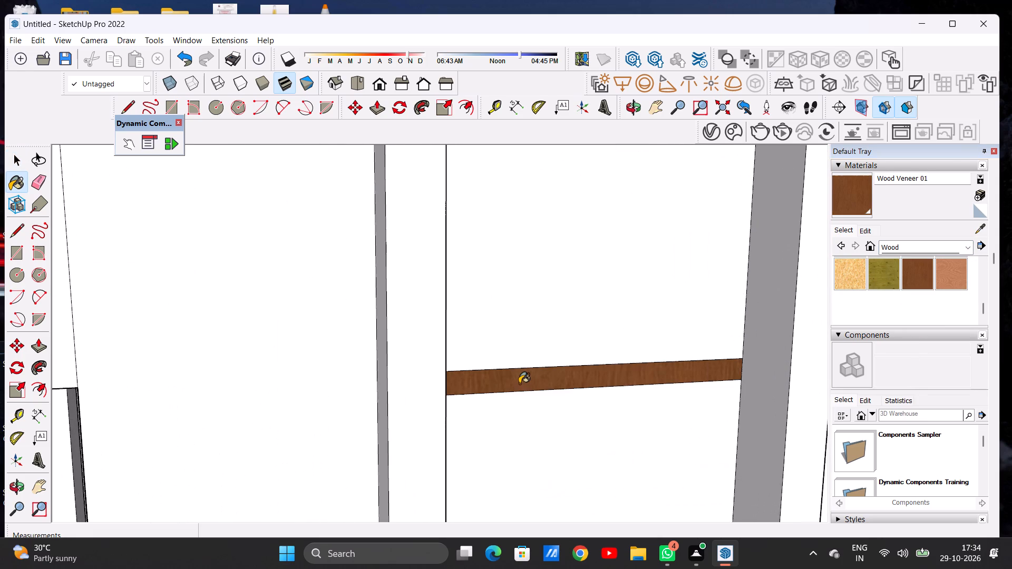
Paint the tall window's second horizontal bar from the bottom with Wood Veneer 01.
scroll(484, 411, down, 7)
middle_drag(511, 403, 410, 398)
scroll(565, 286, up, 1)
scroll(566, 284, down, 1)
scroll(566, 282, up, 5)
scroll(581, 258, down, 1)
scroll(581, 258, up, 4)
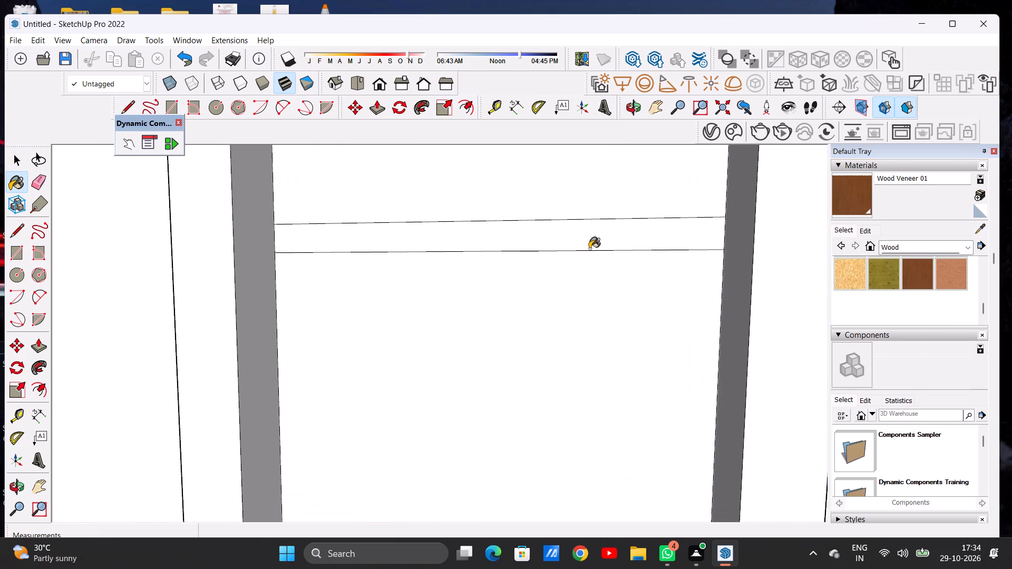
click(597, 233)
Paint the tall window's third horizontal bar from the bottom with Wood Veneer 01.
scroll(543, 329, down, 7)
scroll(498, 341, down, 14)
scroll(494, 268, up, 10)
scroll(471, 275, down, 1)
scroll(471, 275, up, 2)
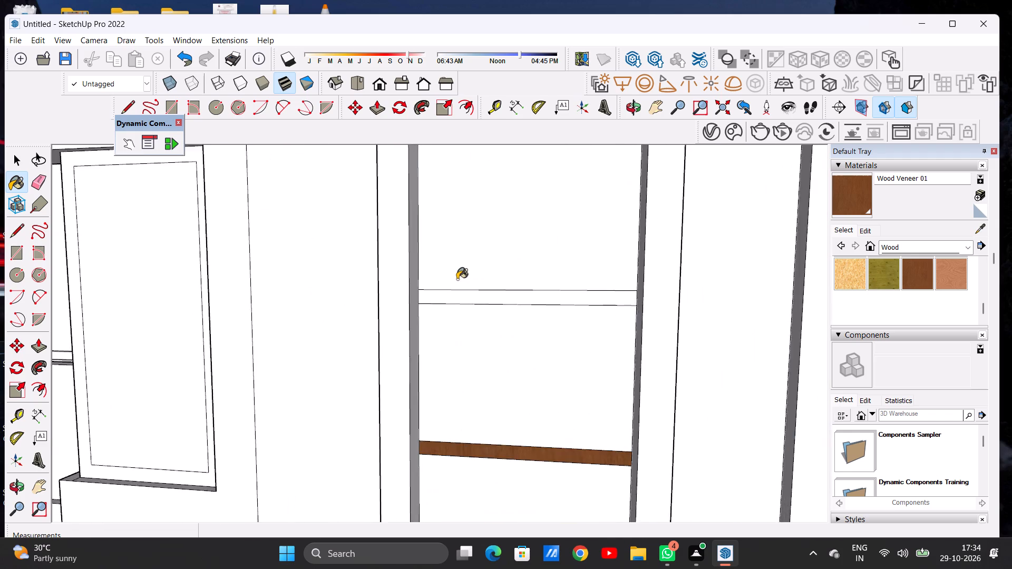
scroll(457, 279, up, 2)
scroll(447, 290, down, 1)
scroll(447, 290, up, 4)
click(446, 302)
Paint the topmost horizontal bar of the tall window with Wood Veneer 01.
scroll(457, 344, down, 20)
scroll(457, 344, down, 1)
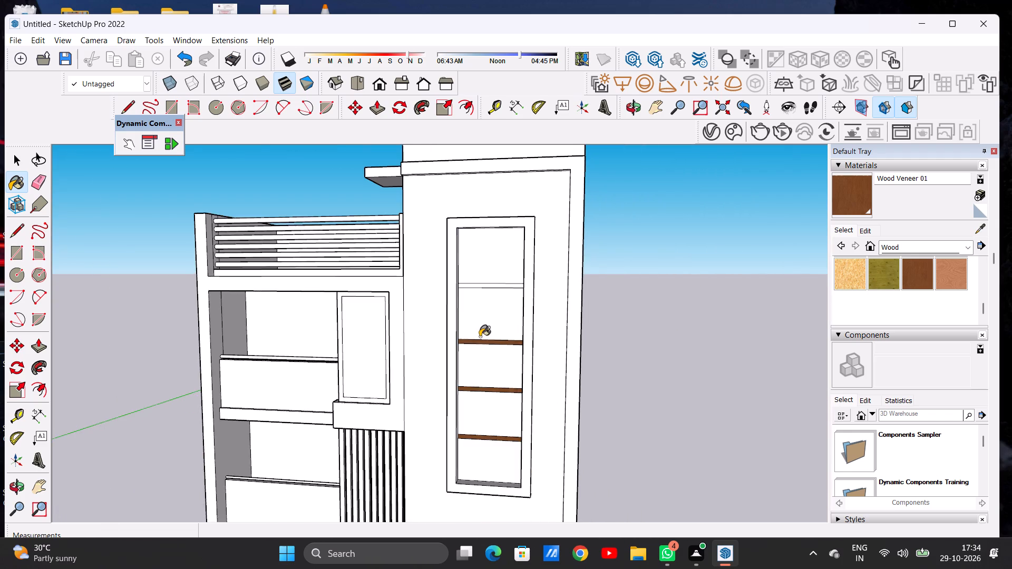
middle_drag(495, 333, 505, 342)
scroll(508, 295, up, 18)
click(506, 307)
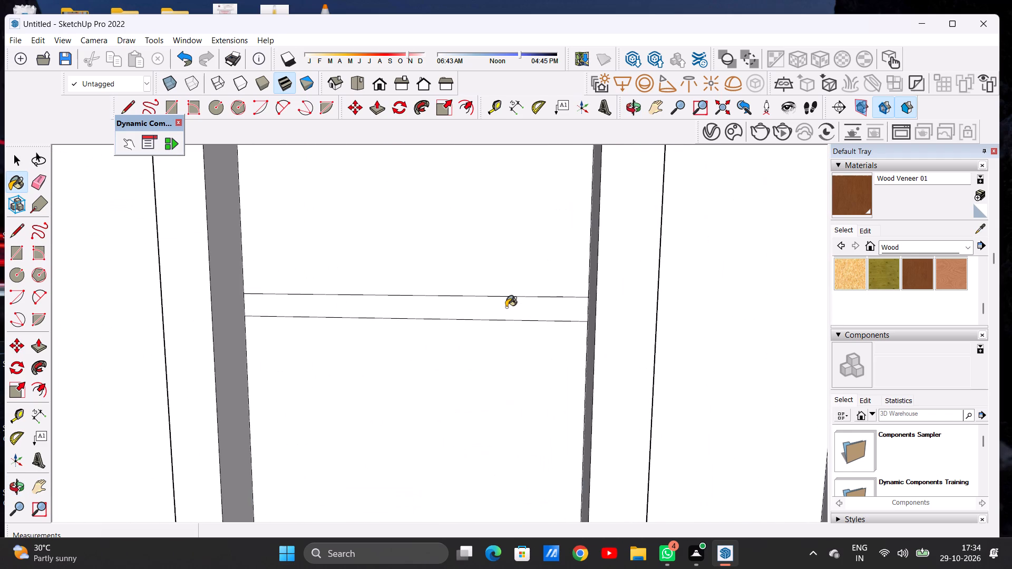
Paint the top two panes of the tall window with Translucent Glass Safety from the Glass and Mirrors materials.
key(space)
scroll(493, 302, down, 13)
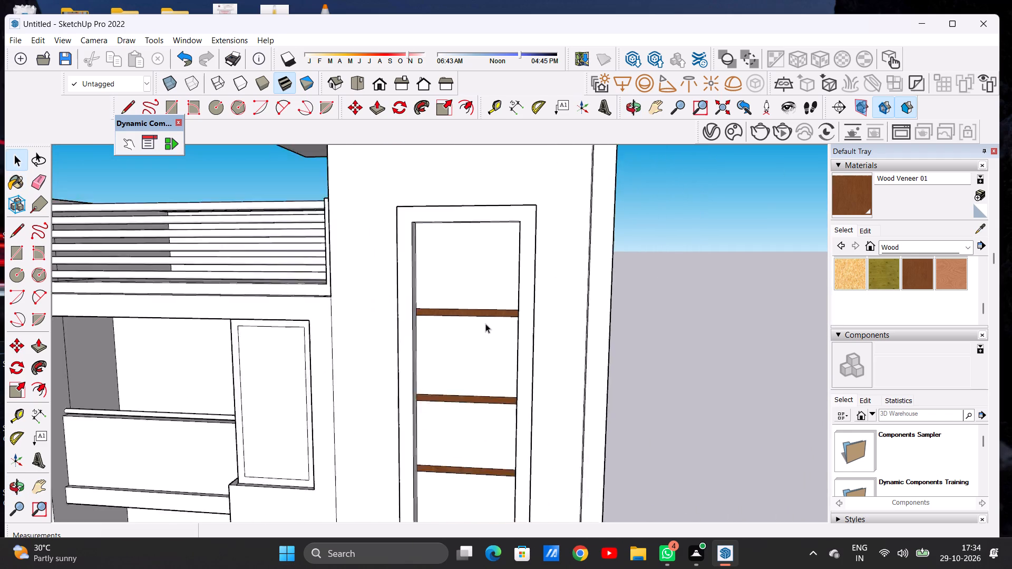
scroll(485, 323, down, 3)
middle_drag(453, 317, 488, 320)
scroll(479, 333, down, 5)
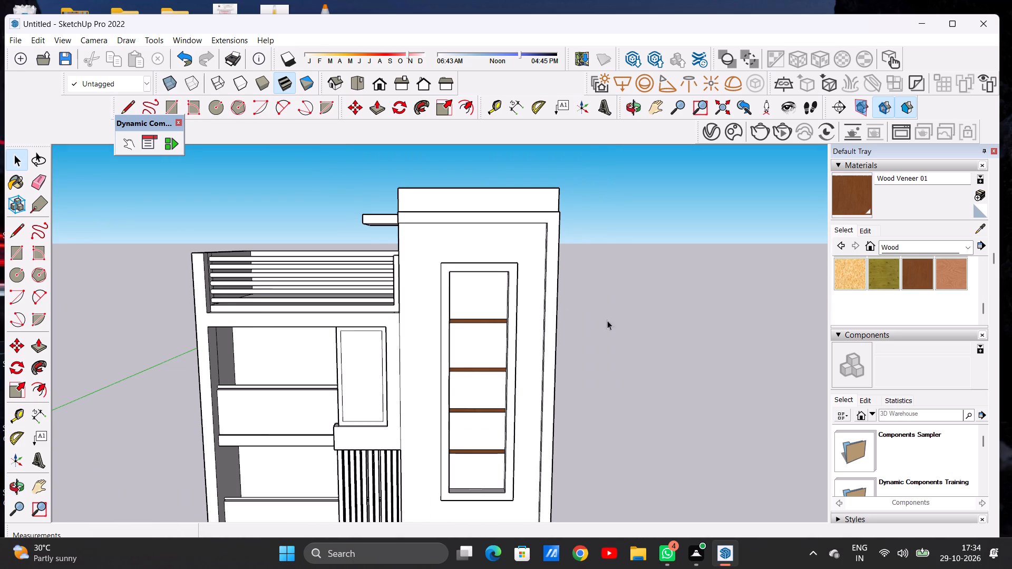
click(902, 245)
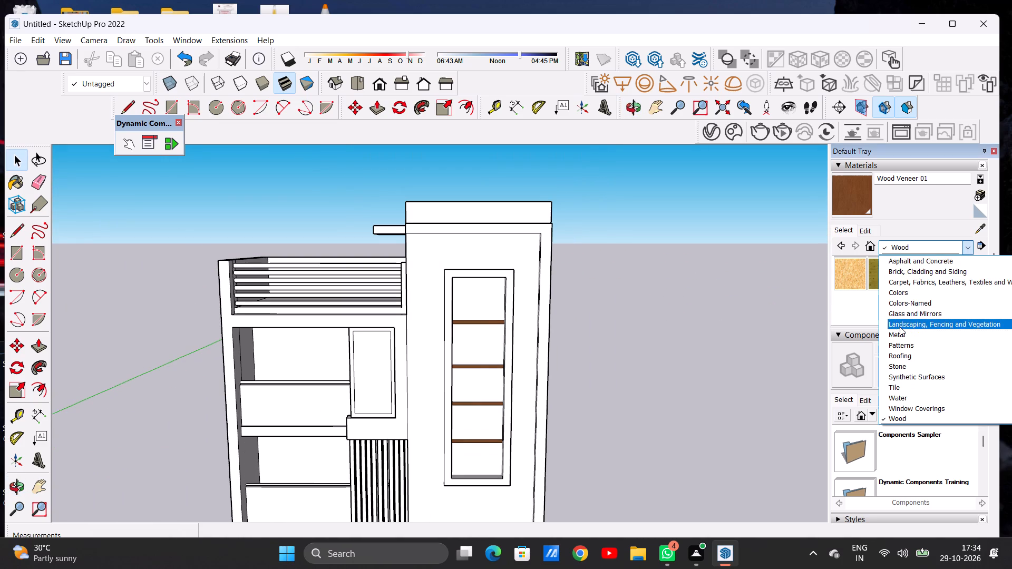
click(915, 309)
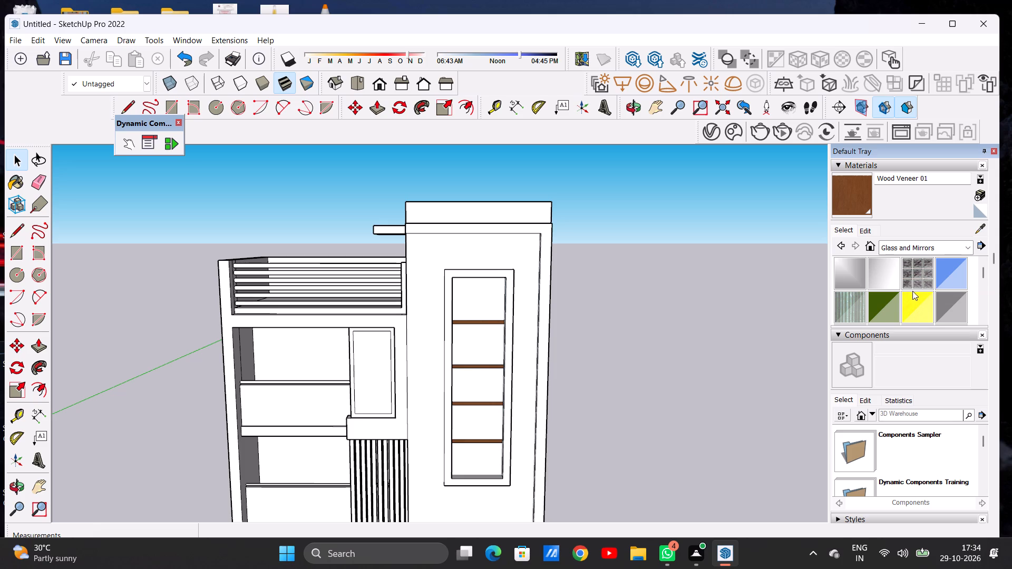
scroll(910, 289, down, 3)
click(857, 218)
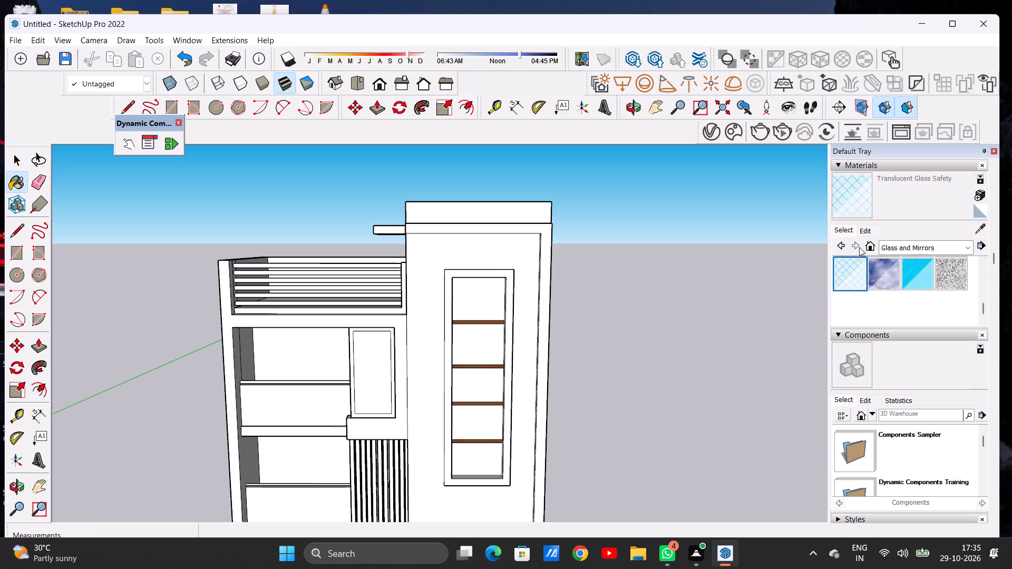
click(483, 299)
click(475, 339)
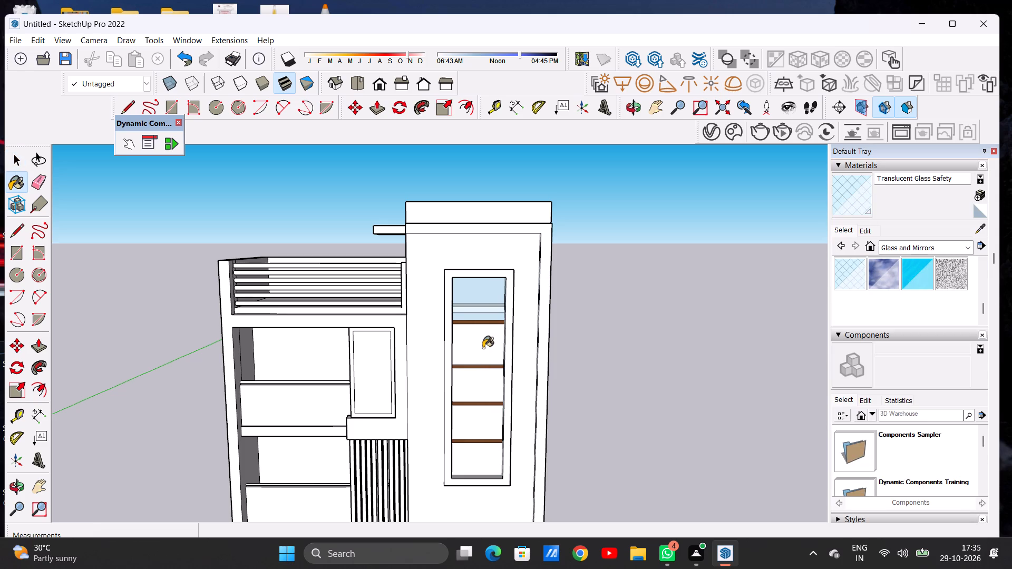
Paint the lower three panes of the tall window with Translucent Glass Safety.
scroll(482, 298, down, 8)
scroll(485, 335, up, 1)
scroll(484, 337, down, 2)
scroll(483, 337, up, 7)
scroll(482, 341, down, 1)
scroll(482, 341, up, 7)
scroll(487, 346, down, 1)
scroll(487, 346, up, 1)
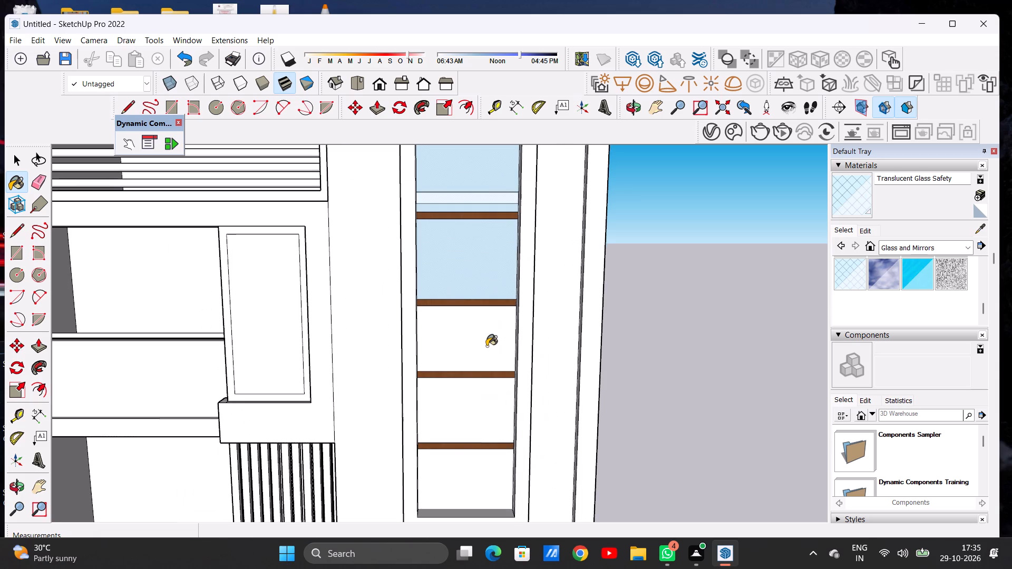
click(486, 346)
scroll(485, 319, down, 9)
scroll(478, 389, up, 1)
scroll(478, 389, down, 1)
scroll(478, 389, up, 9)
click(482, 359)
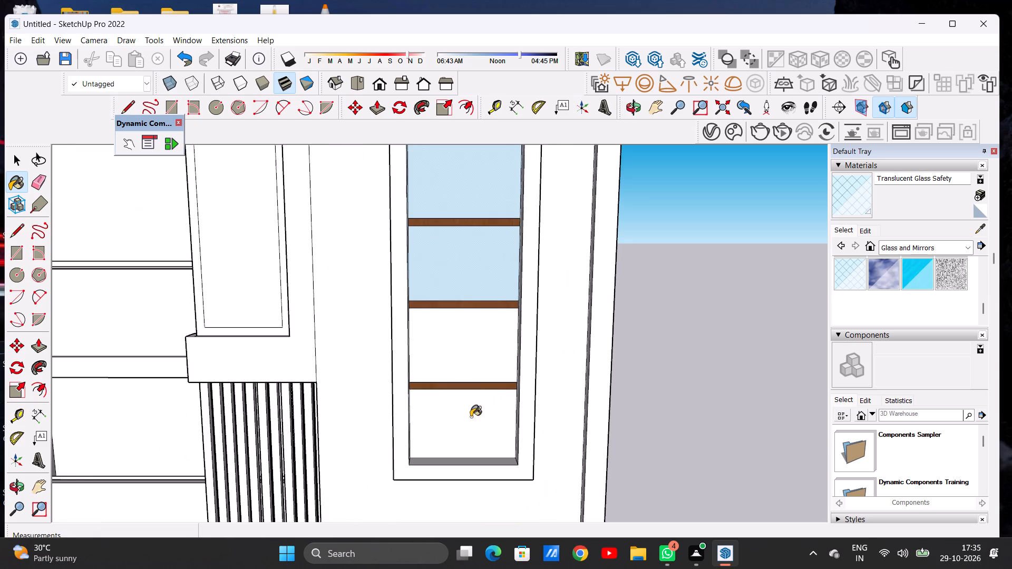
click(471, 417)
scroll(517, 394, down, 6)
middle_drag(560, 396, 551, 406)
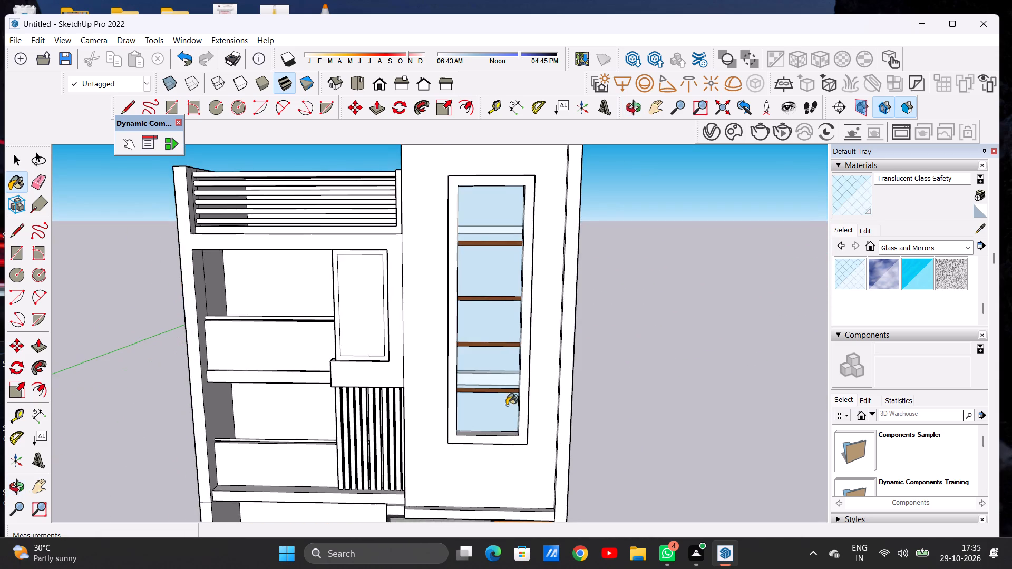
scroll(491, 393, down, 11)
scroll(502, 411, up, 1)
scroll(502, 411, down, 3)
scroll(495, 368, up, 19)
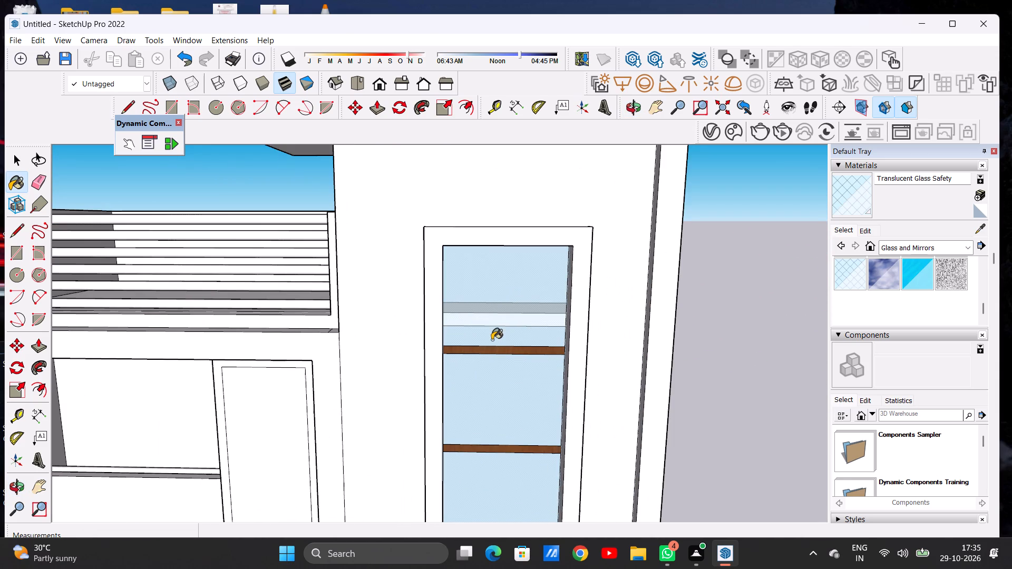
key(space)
Examine the tall window's glazing from close up, from an angle and against the whole front elevation.
scroll(489, 338, down, 7)
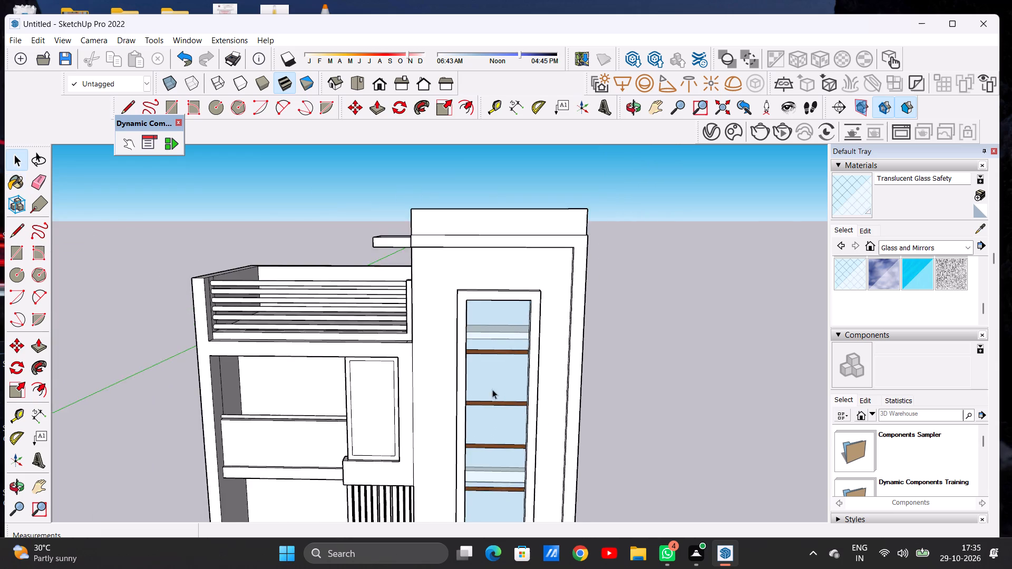
middle_drag(491, 390, 496, 355)
scroll(517, 370, down, 10)
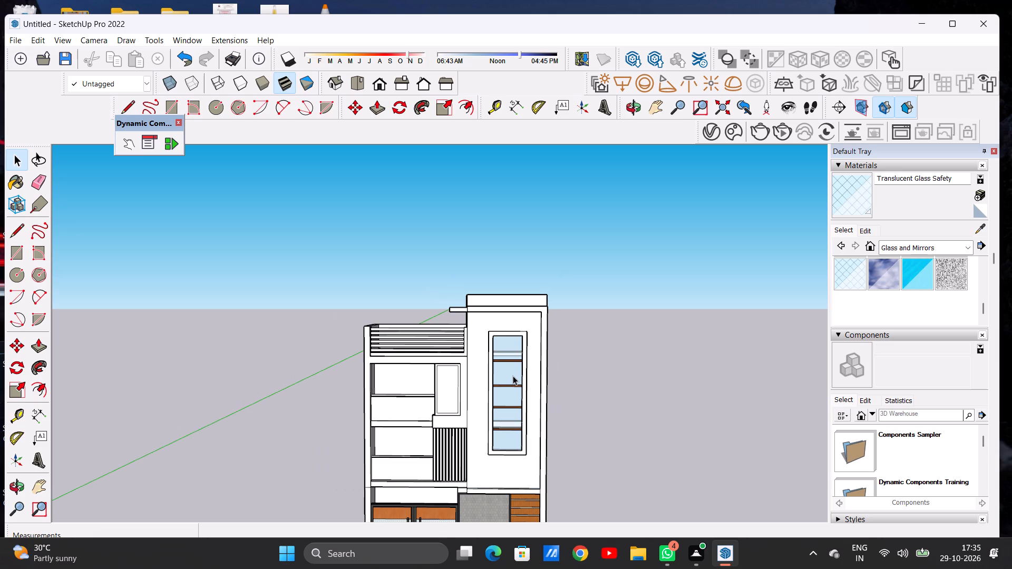
scroll(513, 376, down, 6)
middle_drag(505, 361, 512, 364)
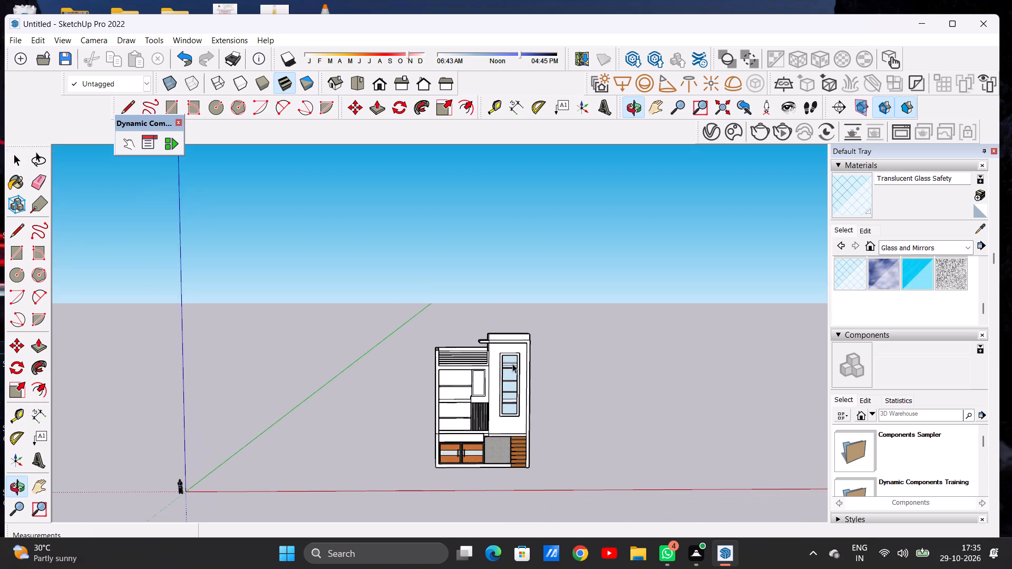
scroll(511, 366, up, 20)
scroll(511, 366, up, 4)
middle_drag(522, 374, 306, 380)
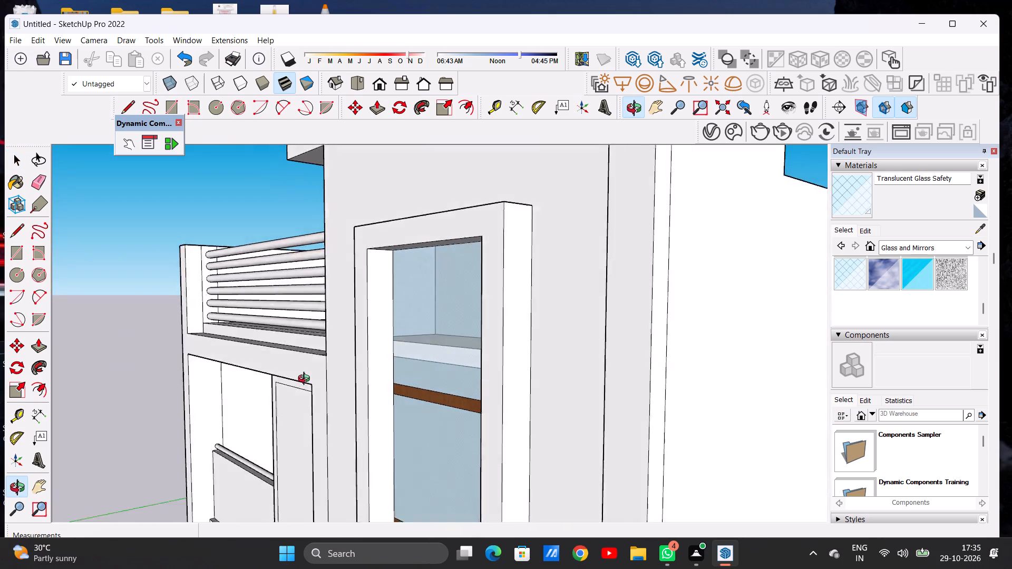
middle_drag(306, 380, 552, 378)
scroll(536, 389, down, 16)
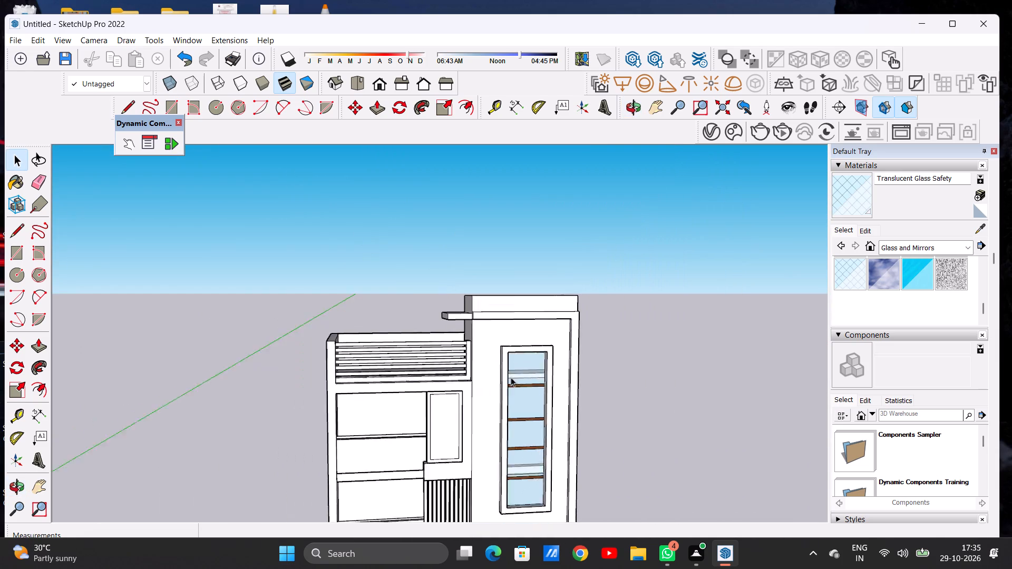
scroll(511, 377, down, 8)
middle_drag(512, 414, 483, 391)
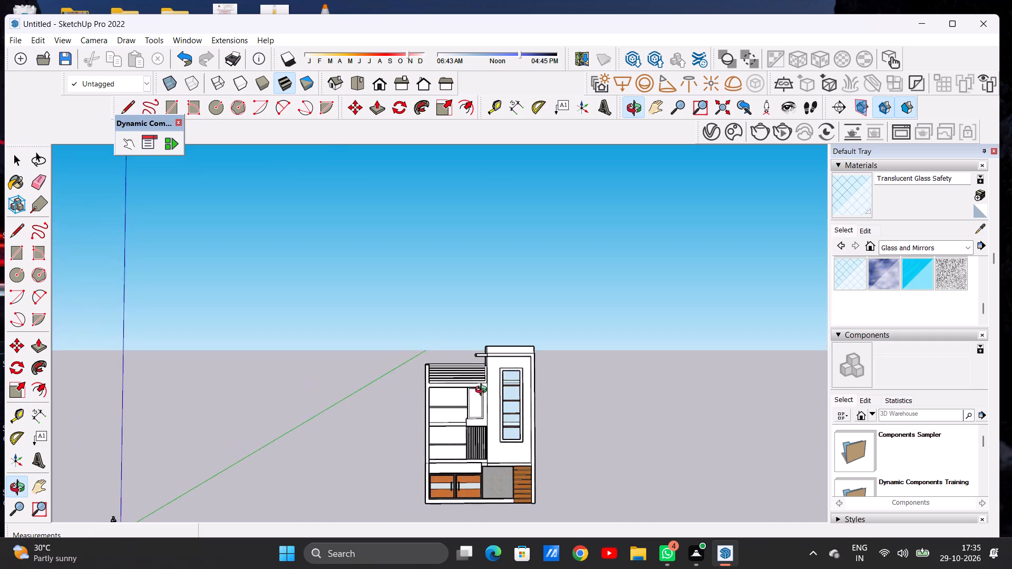
middle_drag(483, 391, 475, 401)
scroll(515, 397, up, 18)
scroll(510, 391, down, 1)
scroll(510, 391, up, 2)
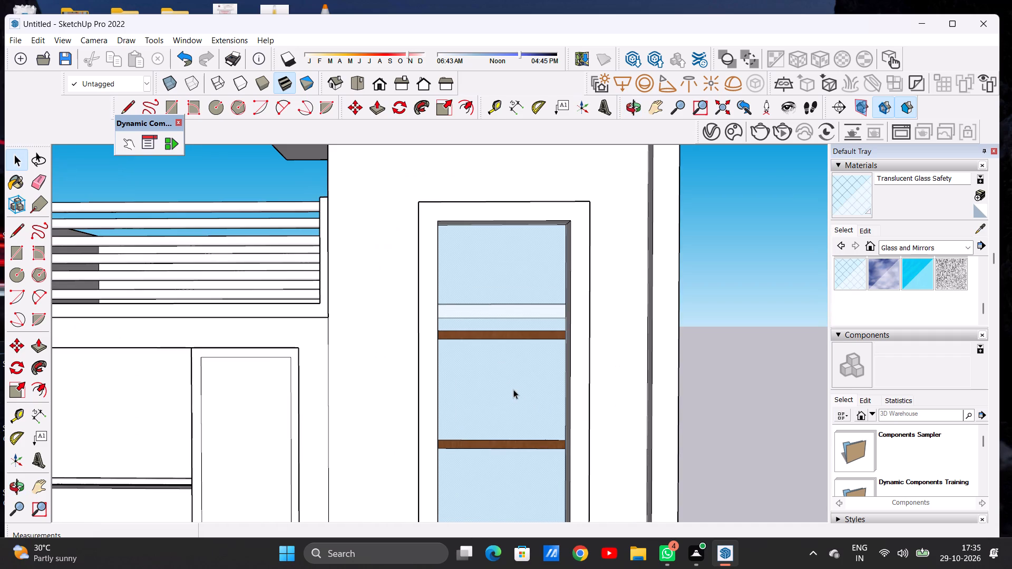
middle_drag(516, 390, 493, 401)
scroll(493, 403, down, 12)
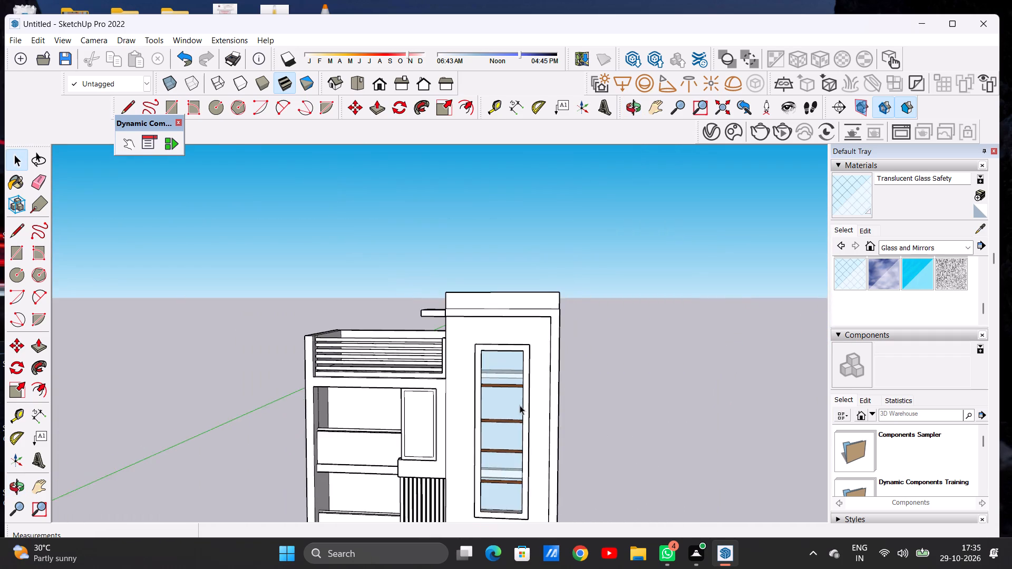
scroll(520, 405, down, 7)
middle_drag(497, 425, 519, 418)
scroll(514, 408, up, 4)
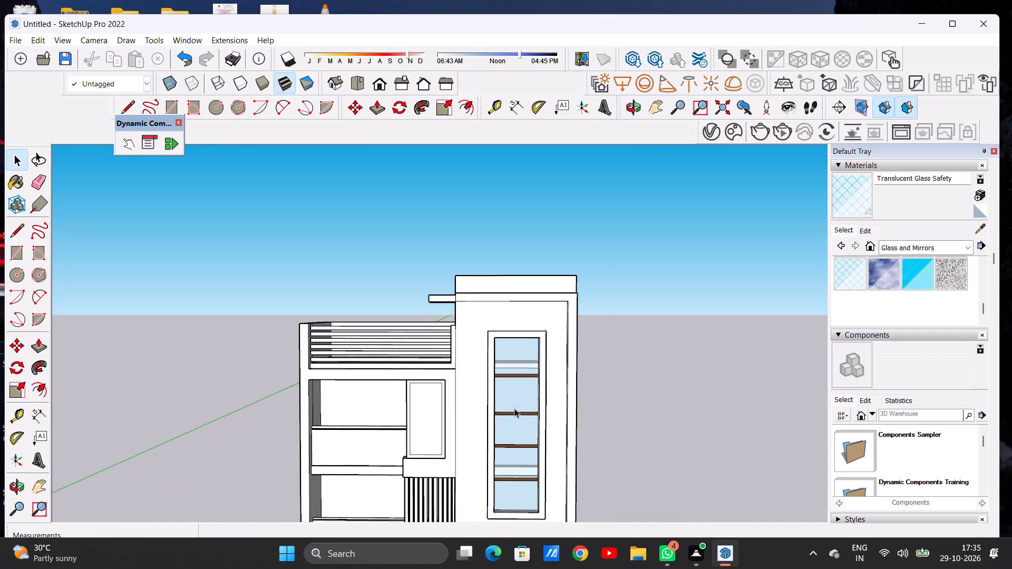
scroll(514, 408, up, 4)
scroll(523, 396, down, 1)
scroll(523, 396, up, 4)
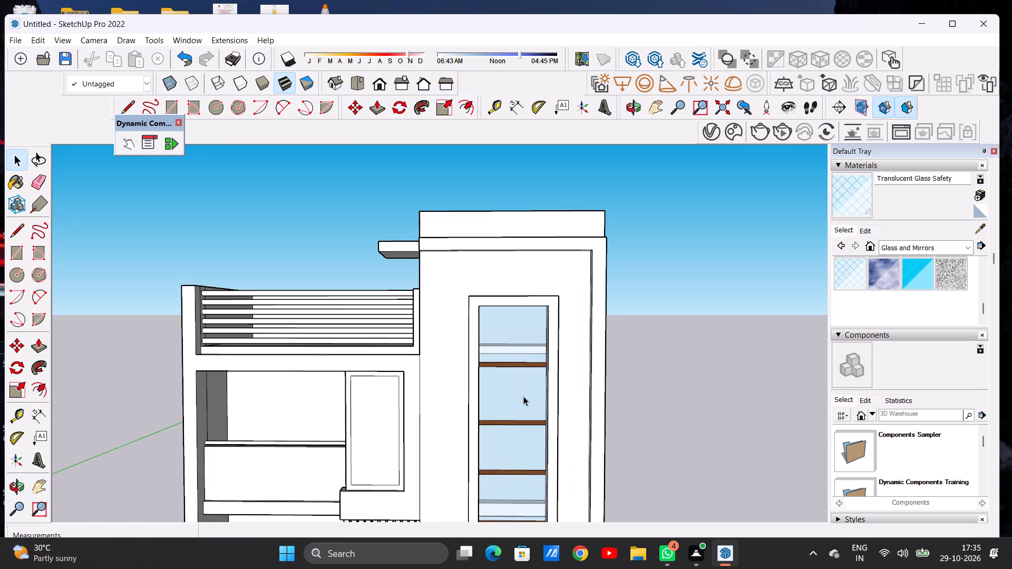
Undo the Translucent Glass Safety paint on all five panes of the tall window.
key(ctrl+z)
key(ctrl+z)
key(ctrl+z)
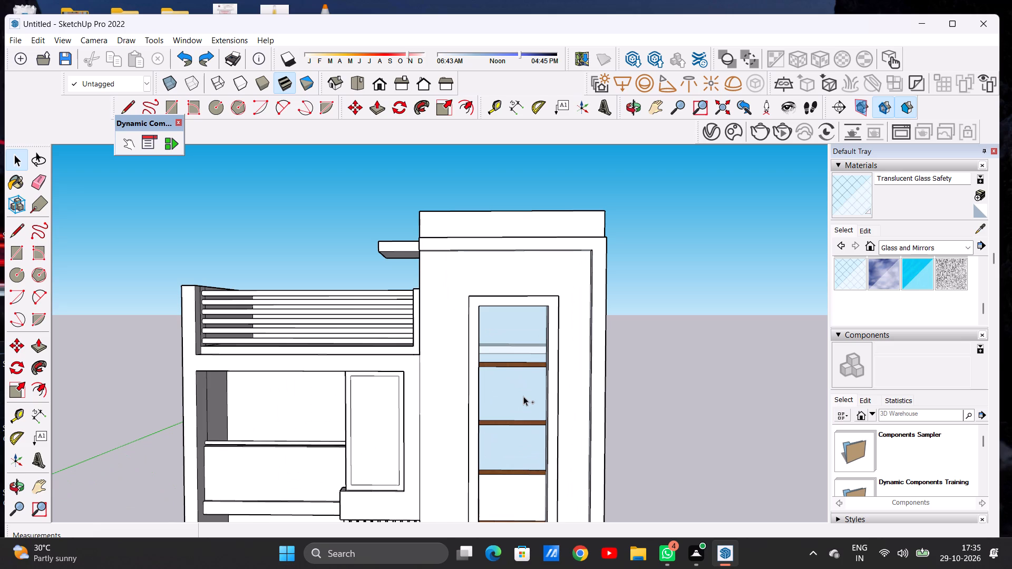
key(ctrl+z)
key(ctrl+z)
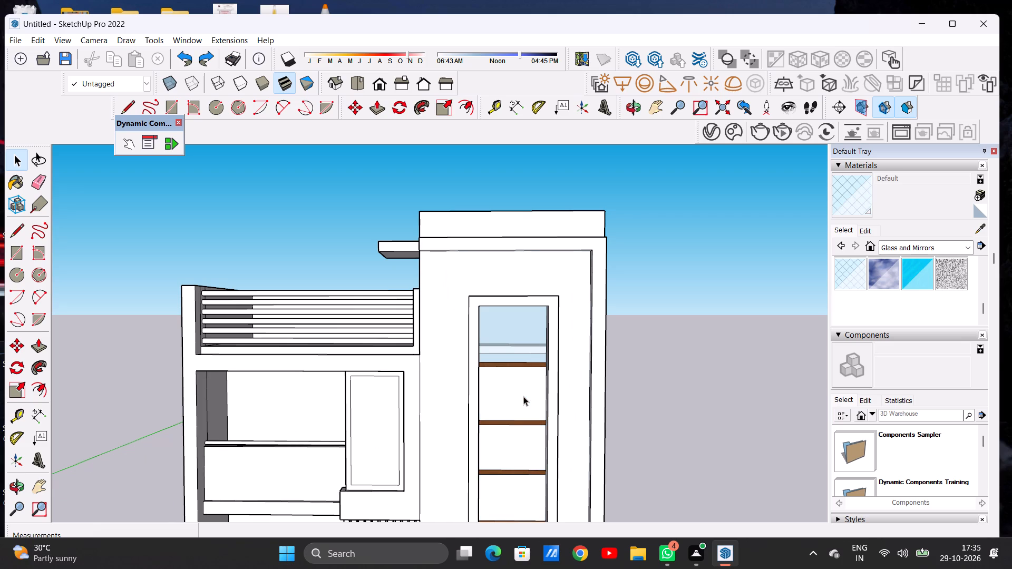
Paint all five panes of the tall window with Translucent Glass Gray from the Glass and Mirrors materials.
scroll(914, 303, up, 4)
click(956, 301)
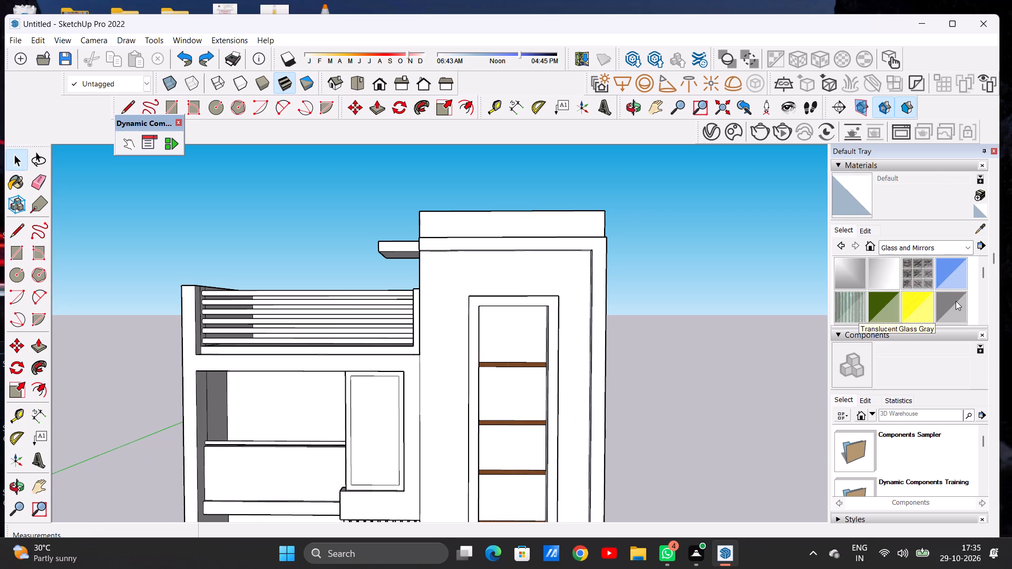
click(512, 338)
click(498, 393)
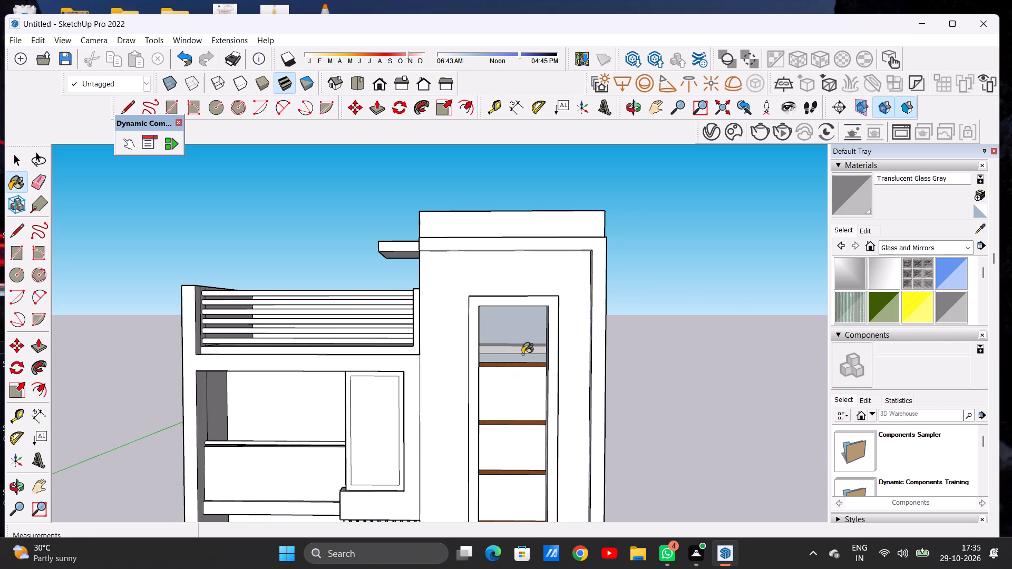
scroll(510, 328, down, 6)
scroll(521, 381, up, 1)
scroll(521, 381, down, 1)
scroll(521, 381, up, 10)
click(515, 410)
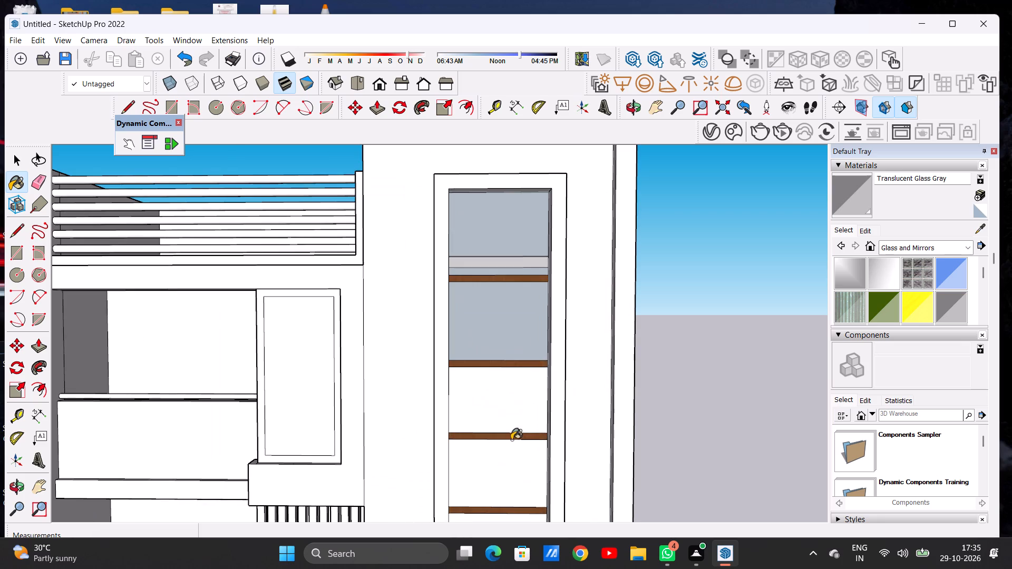
click(509, 465)
scroll(515, 346, down, 7)
scroll(507, 444, up, 2)
scroll(508, 444, down, 1)
scroll(508, 444, up, 4)
click(508, 444)
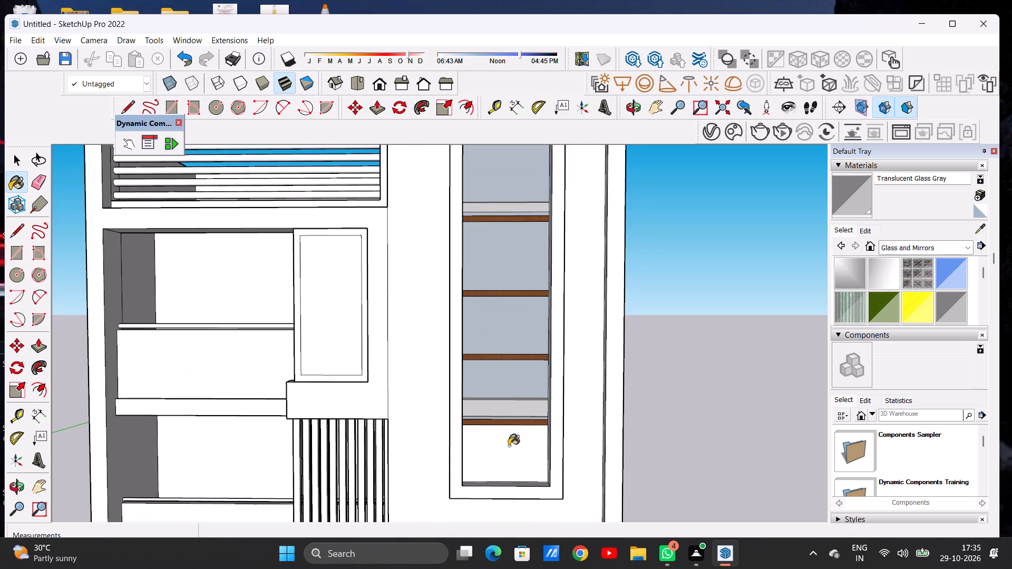
key(space)
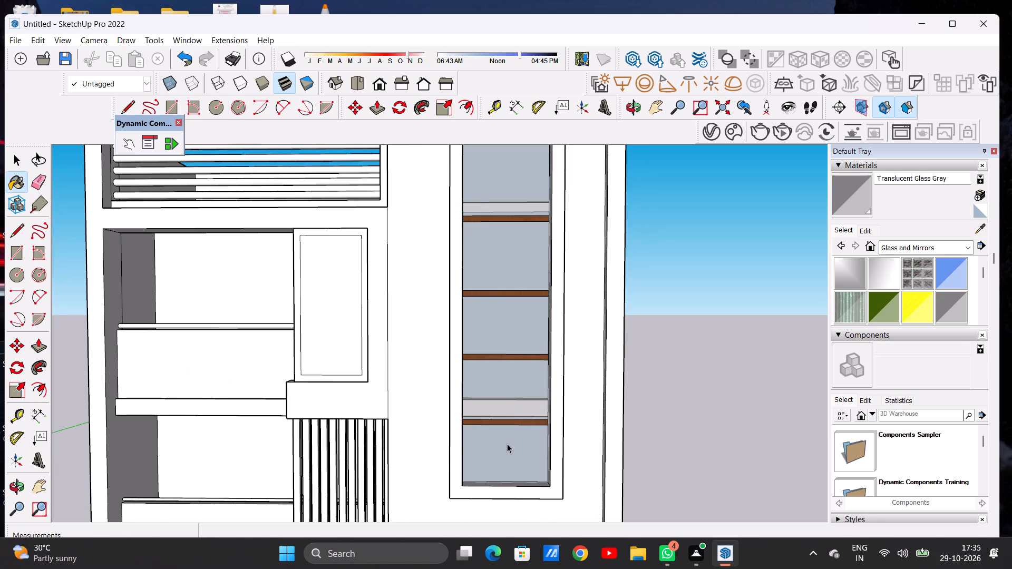
Examine the whole front elevation, the ground-floor finishes and the unpainted balcony beside the vertical slats.
scroll(508, 447, down, 15)
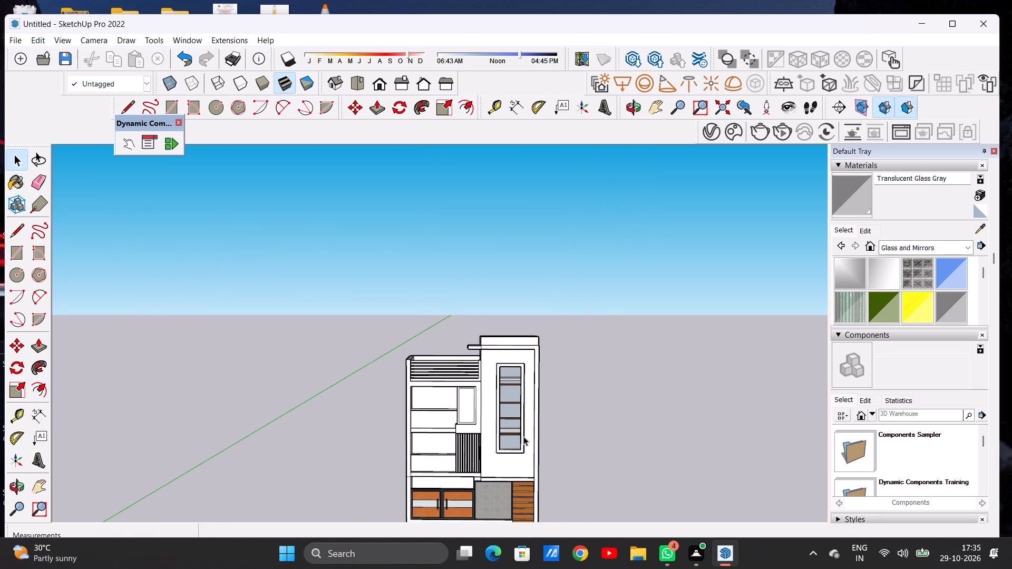
scroll(533, 421, down, 8)
scroll(502, 453, up, 5)
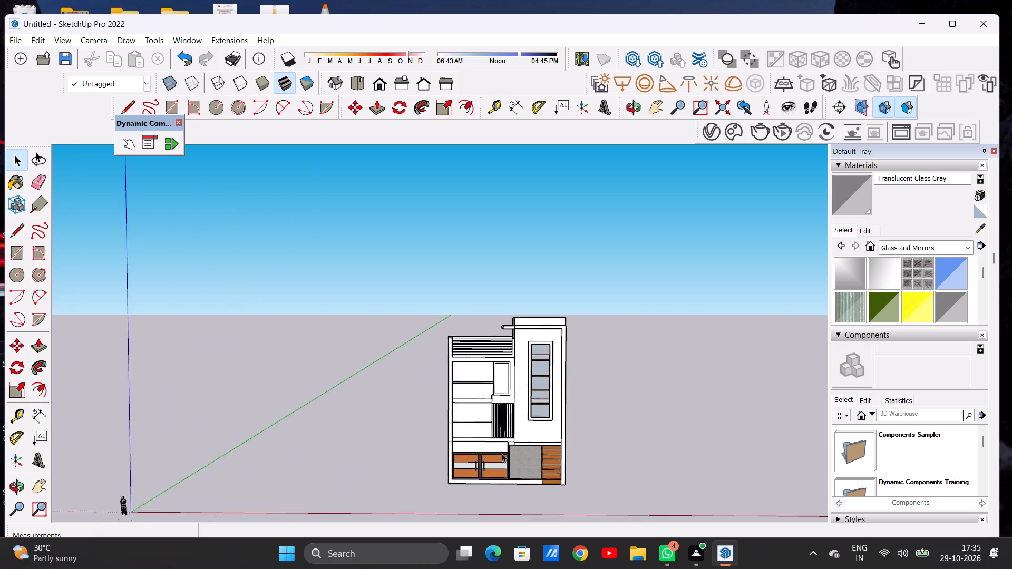
scroll(502, 453, up, 10)
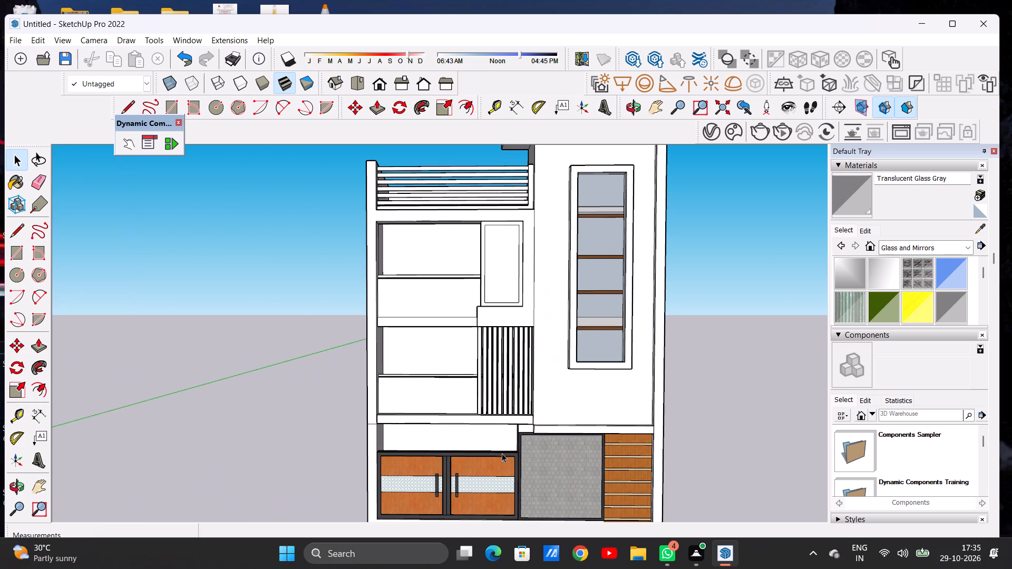
scroll(557, 477, up, 1)
scroll(557, 477, down, 1)
scroll(557, 480, up, 14)
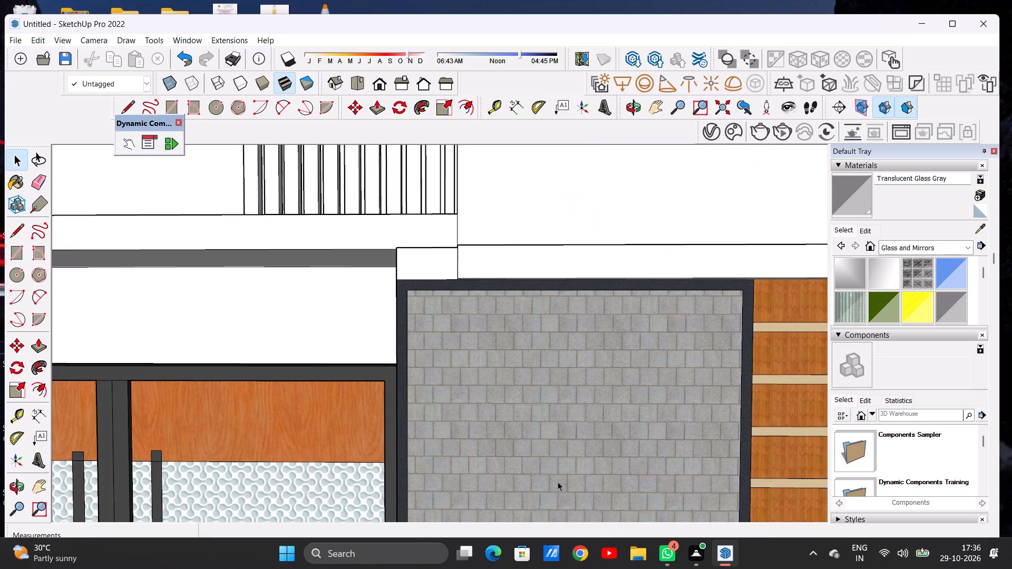
scroll(575, 472, down, 12)
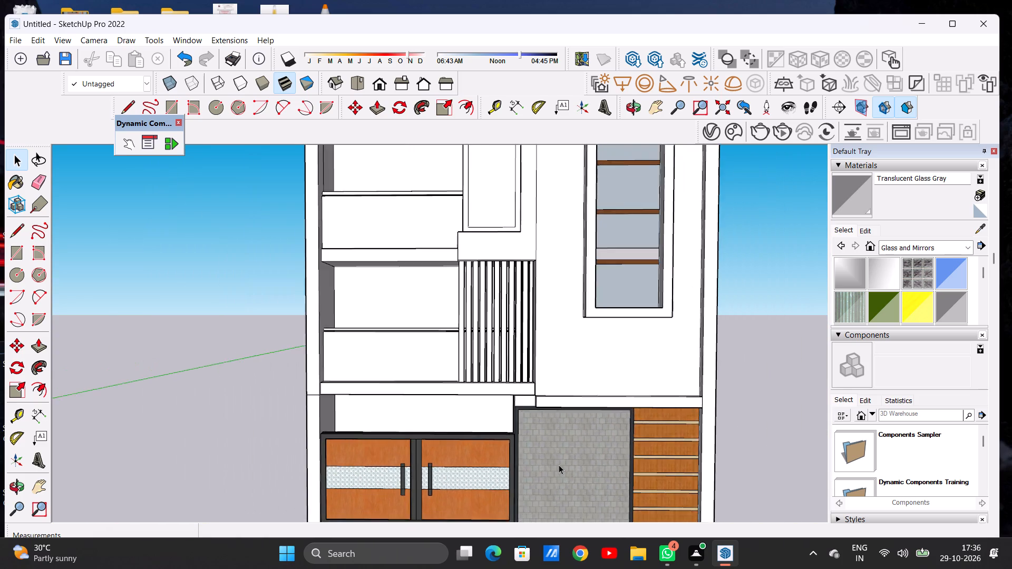
scroll(559, 465, down, 5)
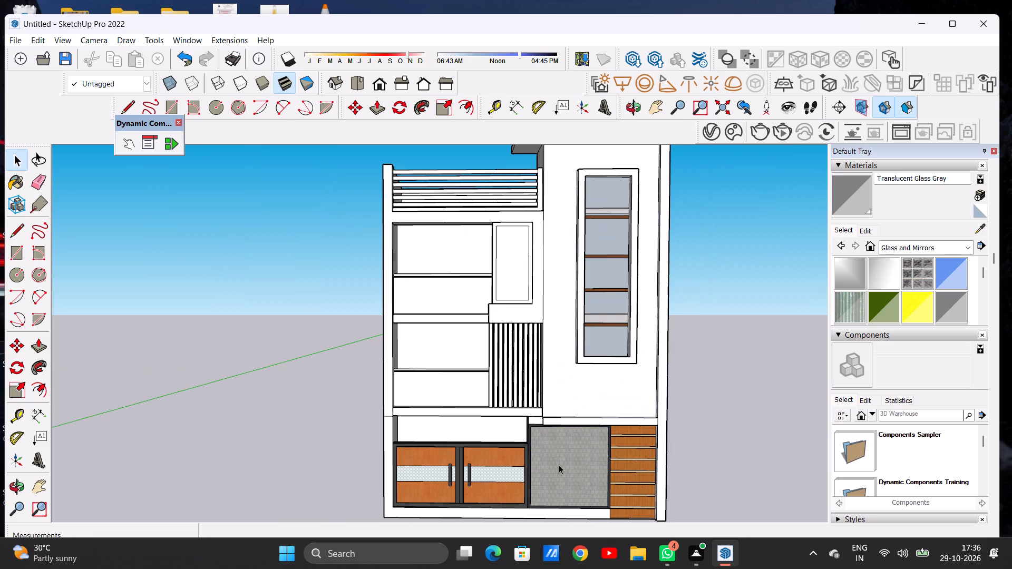
scroll(558, 464, down, 7)
scroll(513, 432, up, 8)
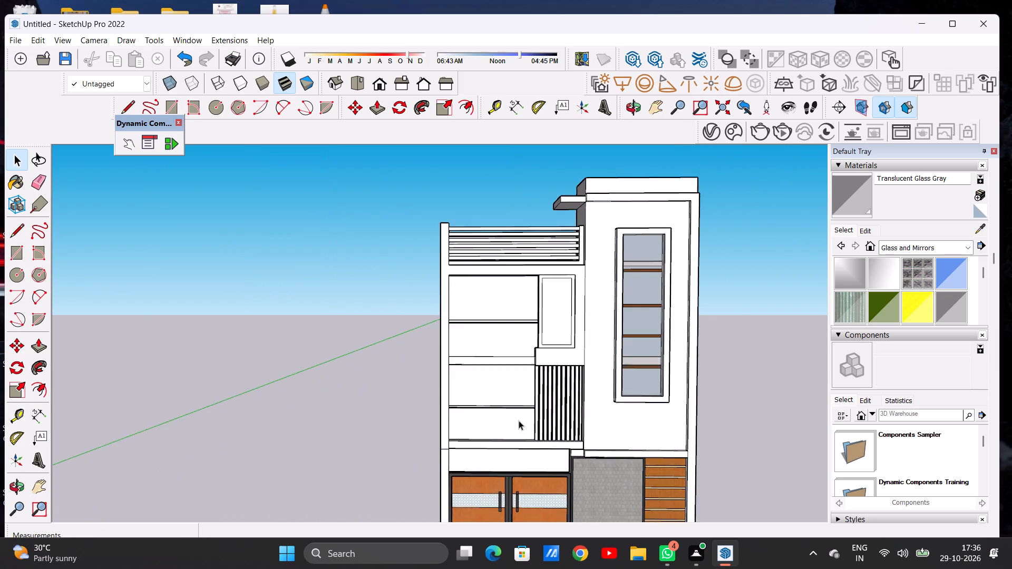
scroll(519, 420, up, 1)
scroll(519, 420, down, 1)
scroll(519, 420, up, 14)
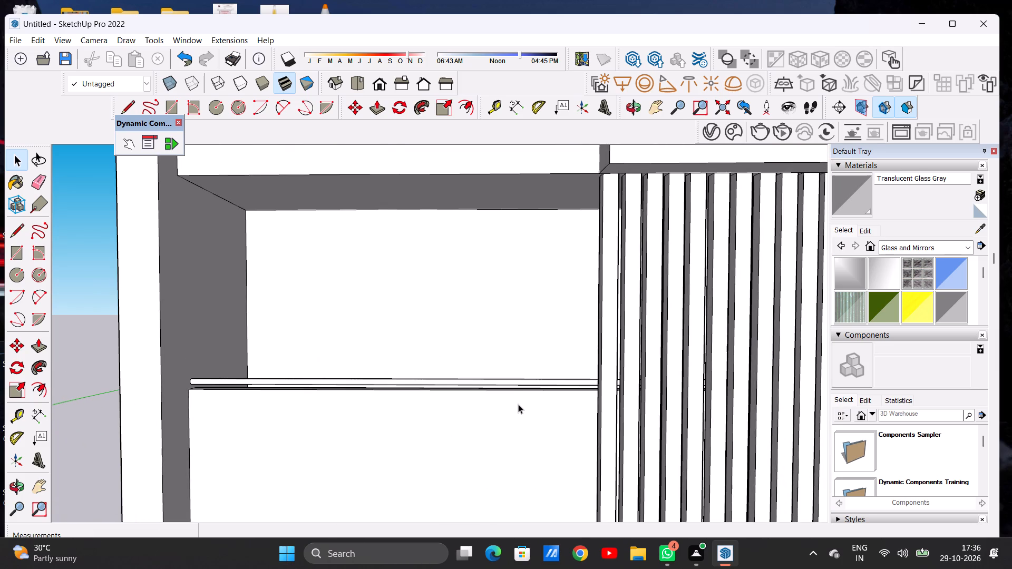
Examine the two unpainted balconies, their handrails and the vertical slats from close up, at an angle and against the whole elevation.
scroll(518, 404, down, 14)
middle_drag(500, 421, 485, 421)
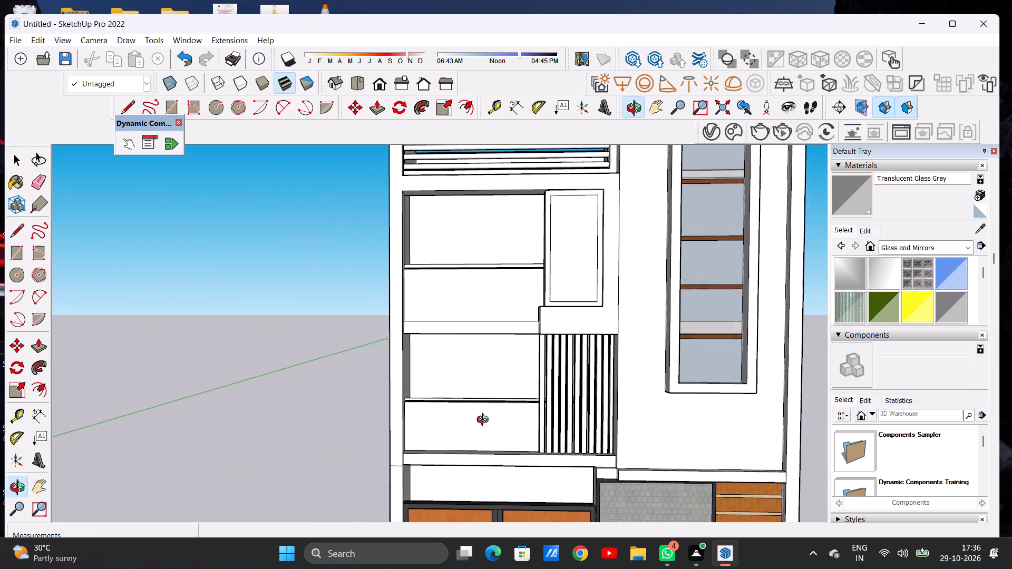
middle_drag(485, 421, 435, 463)
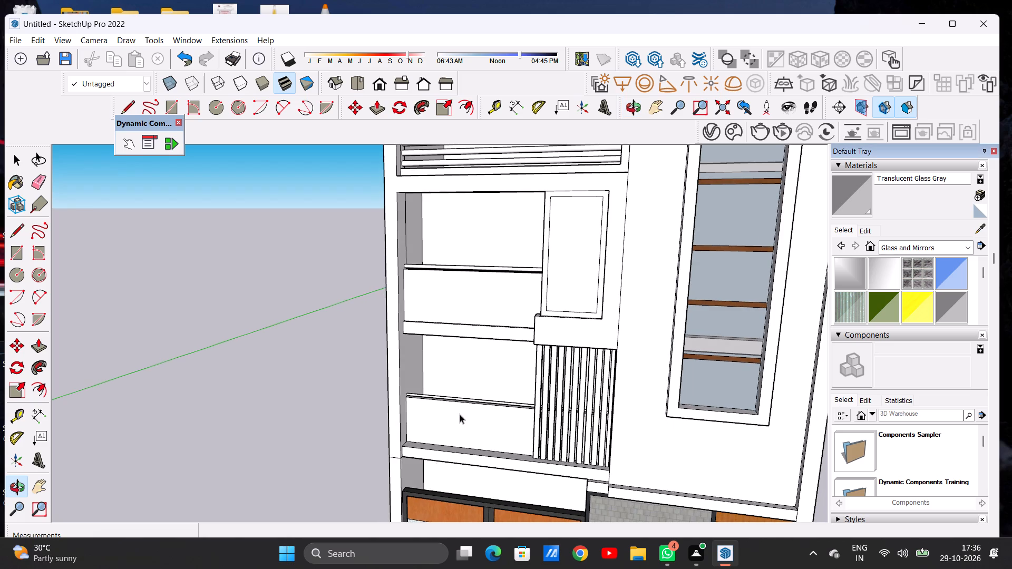
scroll(465, 406, up, 3)
scroll(465, 405, down, 1)
scroll(465, 405, up, 4)
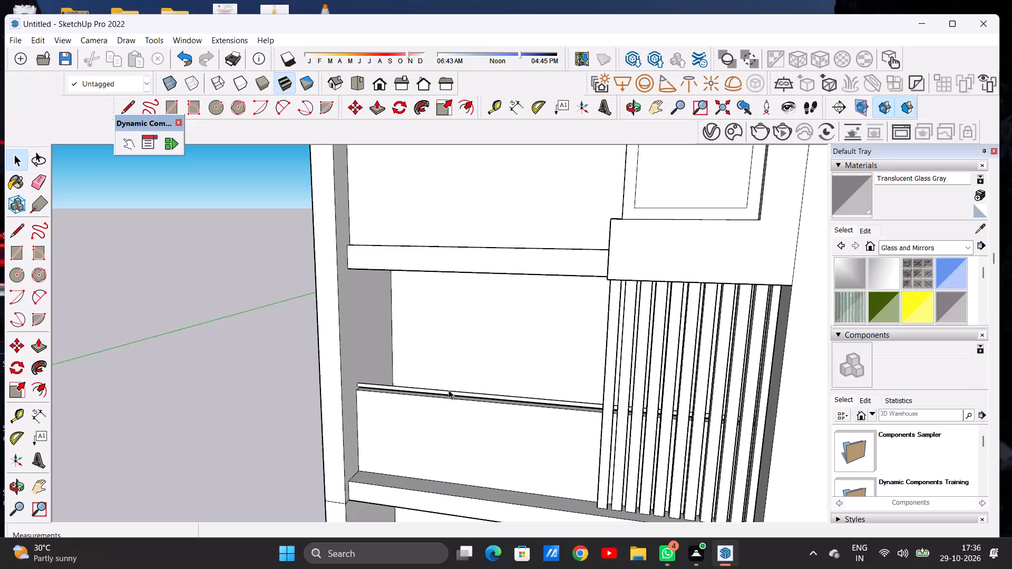
scroll(436, 396, down, 15)
middle_drag(383, 411, 467, 374)
scroll(439, 406, up, 2)
scroll(439, 406, down, 1)
scroll(439, 406, up, 10)
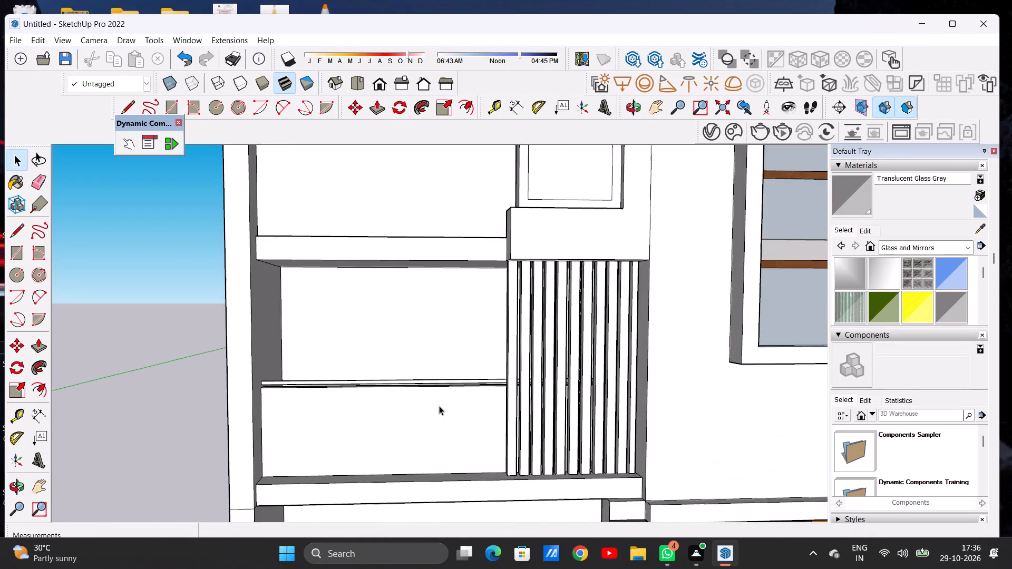
scroll(439, 406, up, 5)
scroll(431, 411, down, 1)
scroll(431, 411, up, 1)
scroll(431, 411, down, 6)
middle_drag(415, 416, 348, 436)
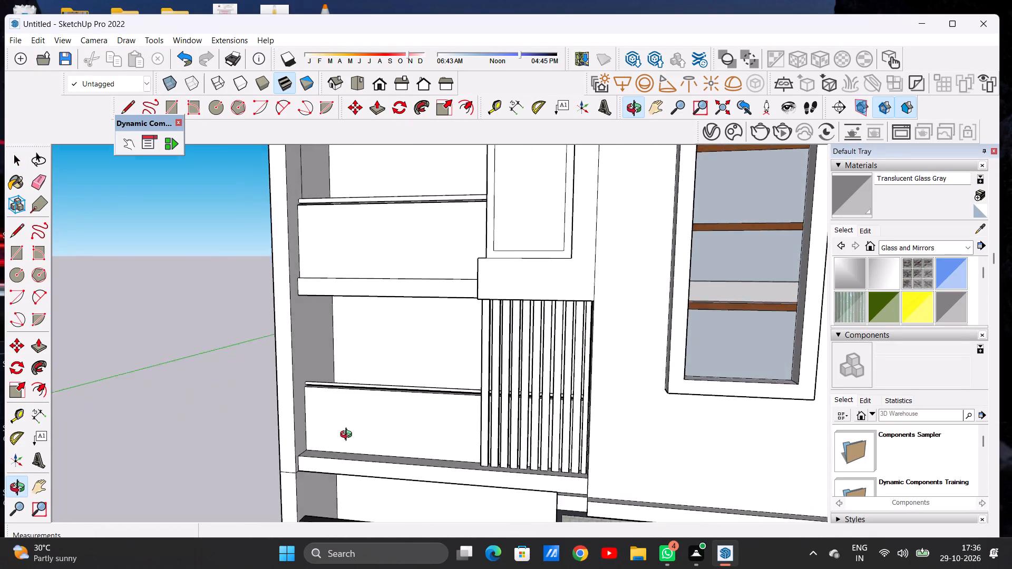
middle_drag(348, 436, 358, 457)
scroll(340, 427, down, 7)
middle_drag(343, 426, 352, 437)
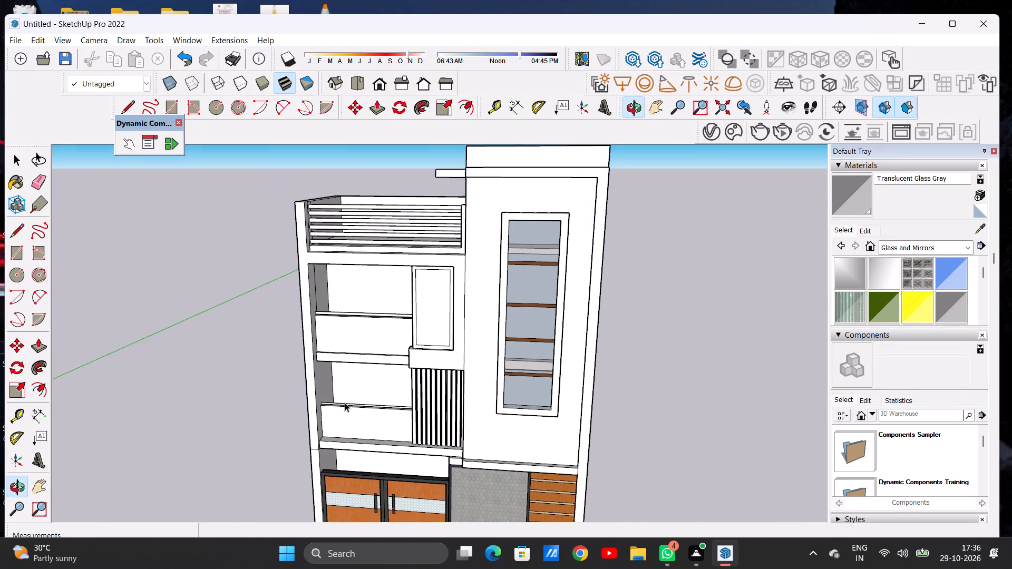
scroll(344, 395, up, 1)
scroll(344, 395, down, 1)
scroll(344, 395, up, 19)
middle_drag(329, 428, 328, 407)
scroll(328, 407, up, 1)
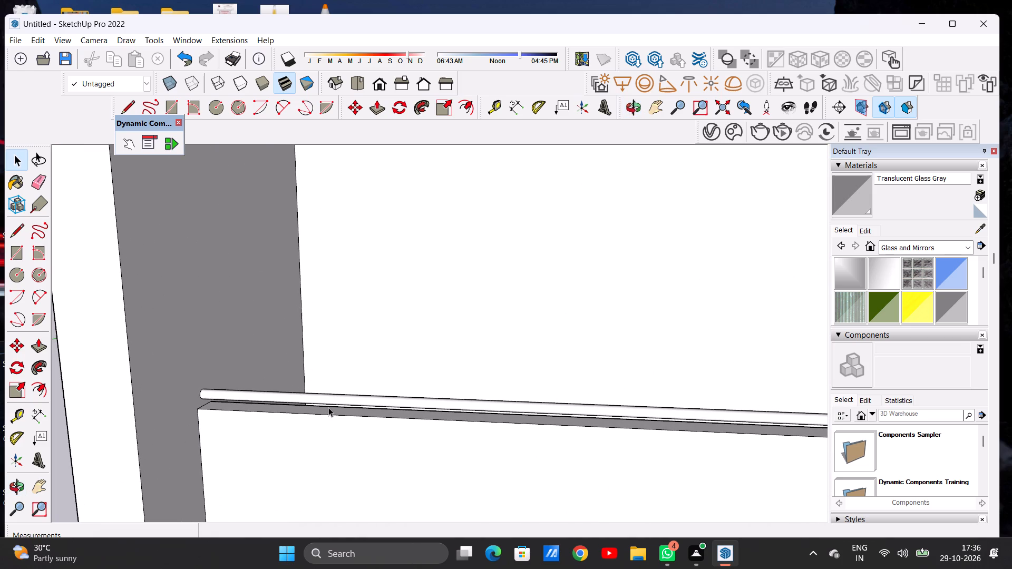
scroll(338, 393, down, 3)
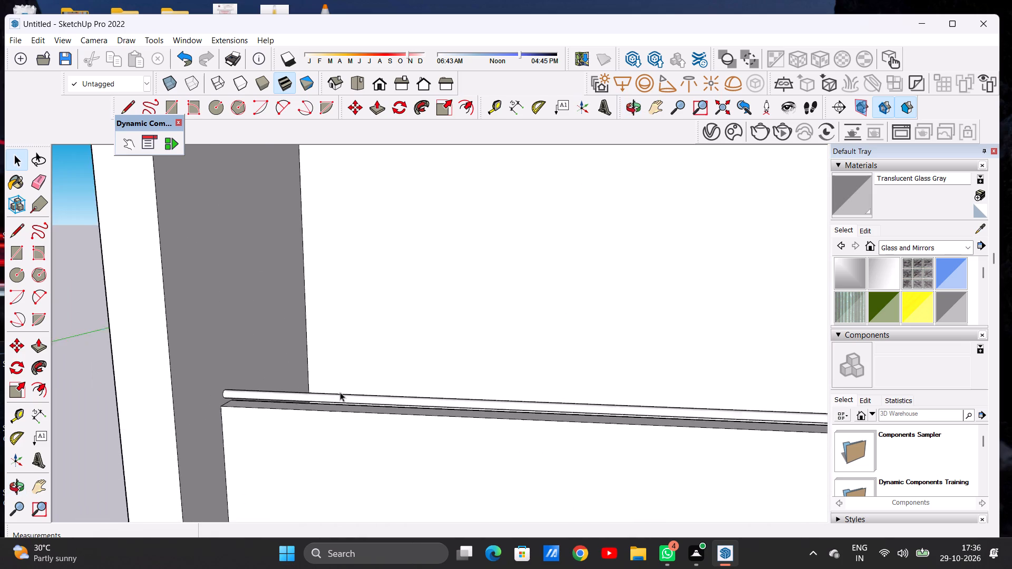
scroll(340, 392, down, 15)
scroll(402, 401, down, 3)
scroll(518, 377, down, 7)
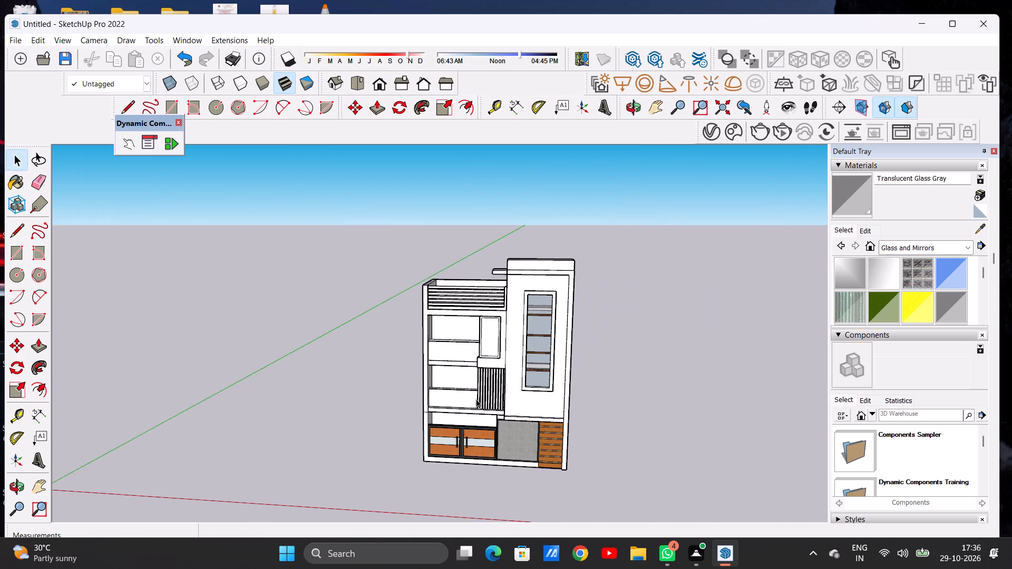
Paint the lower balcony's handrail with Color M07 from the Colors materials.
scroll(459, 403, up, 20)
scroll(459, 403, up, 4)
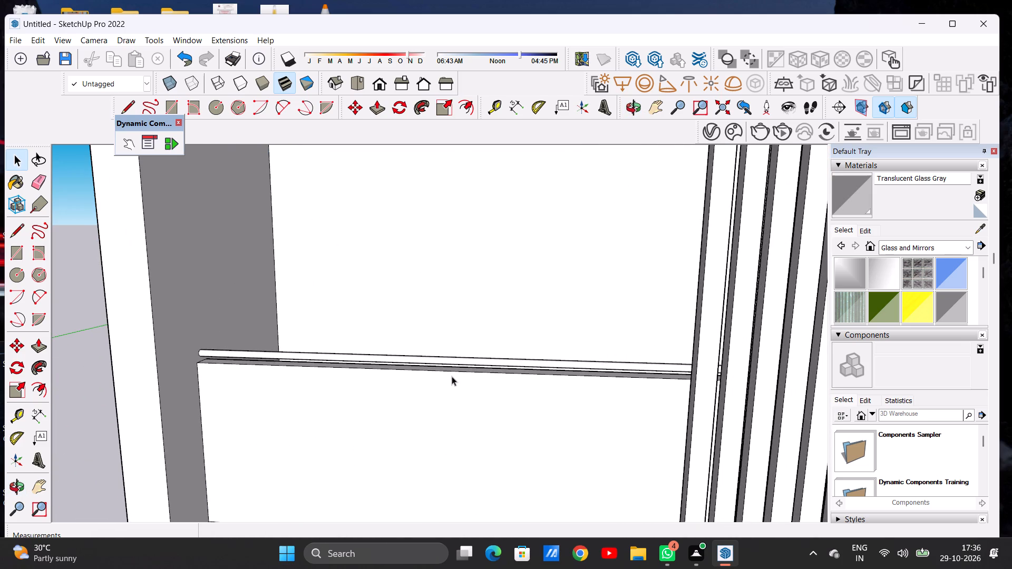
click(907, 247)
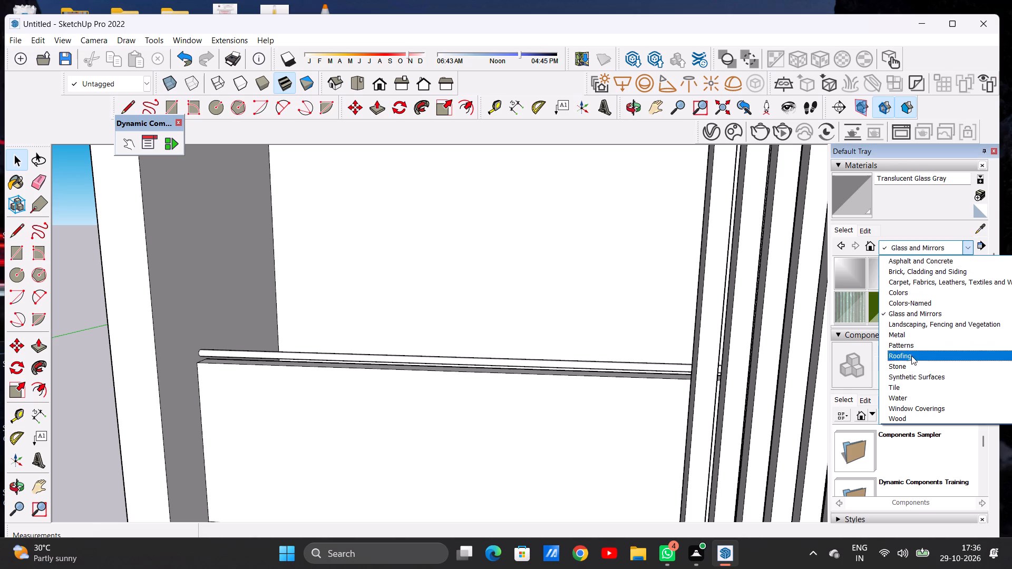
click(911, 374)
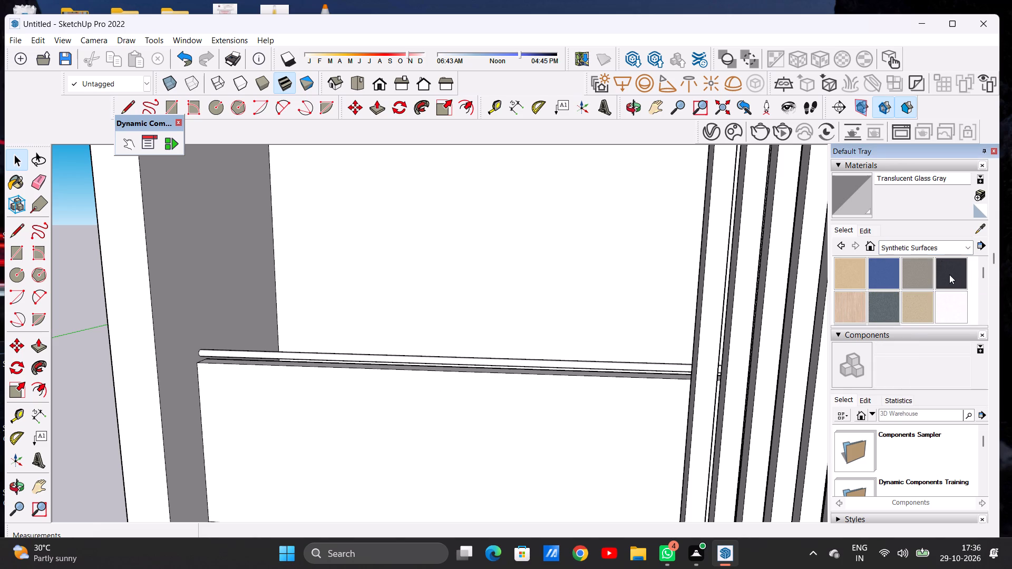
click(919, 246)
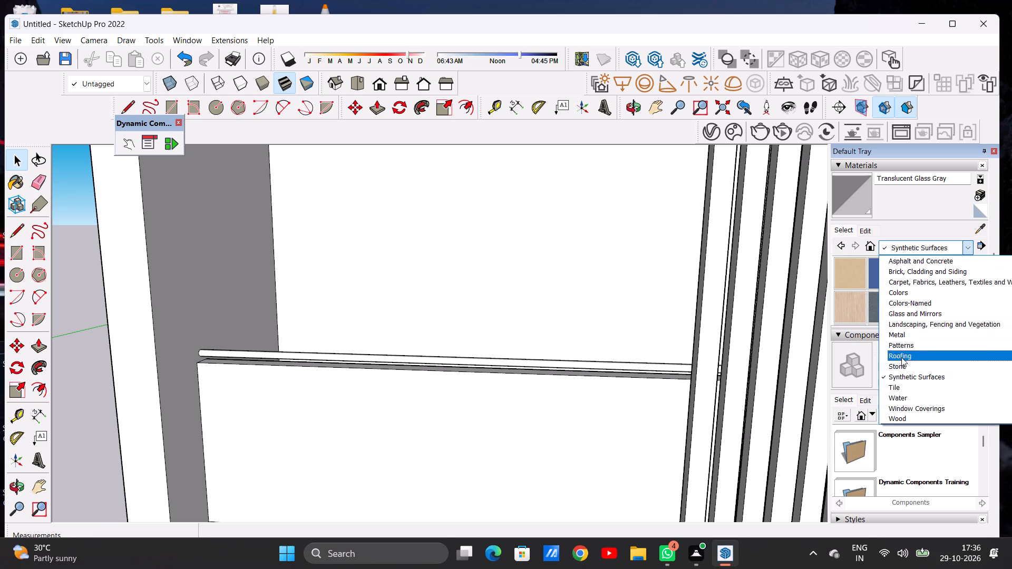
click(917, 290)
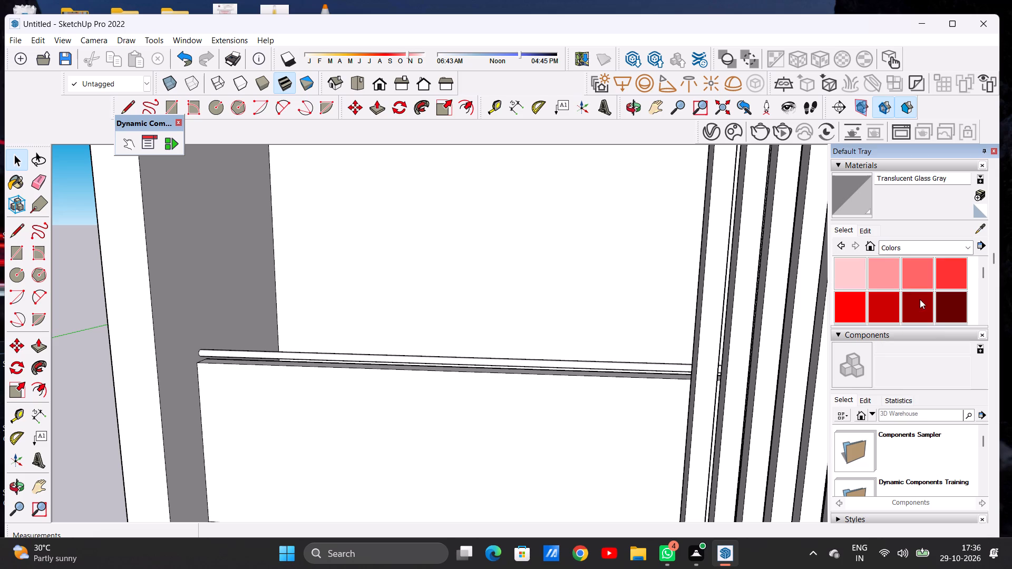
scroll(920, 299, down, 13)
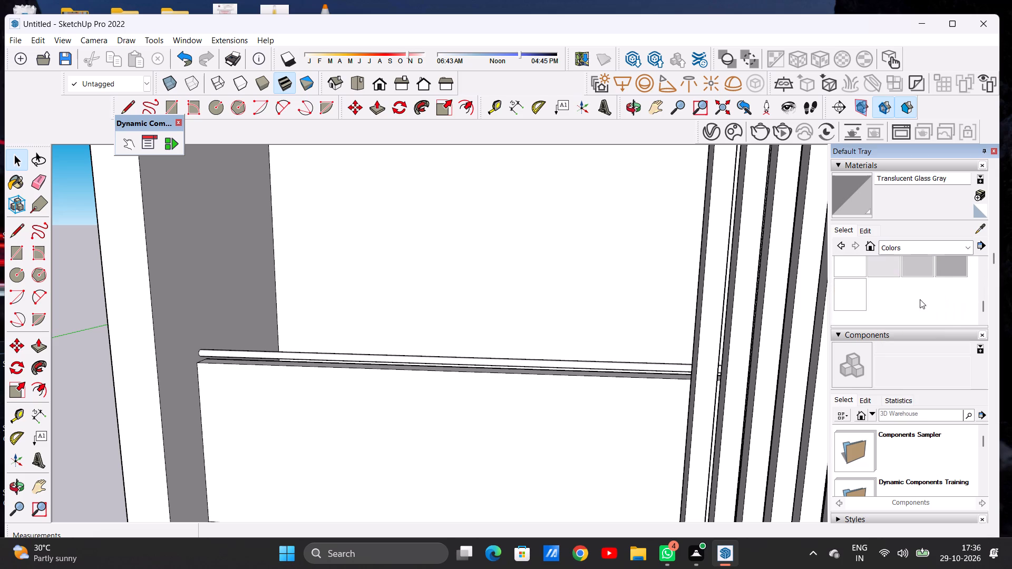
click(955, 297)
scroll(561, 348, up, 6)
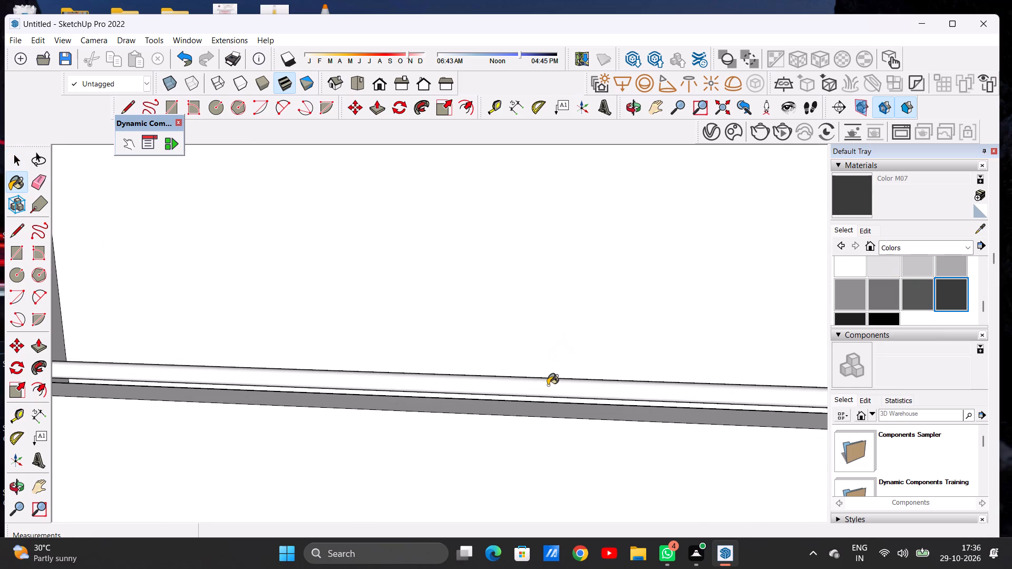
click(548, 385)
Paint the upper balcony's handrail with the same Color M07.
scroll(549, 390, down, 19)
scroll(556, 393, up, 1)
scroll(556, 393, down, 3)
scroll(556, 393, up, 1)
scroll(556, 393, down, 3)
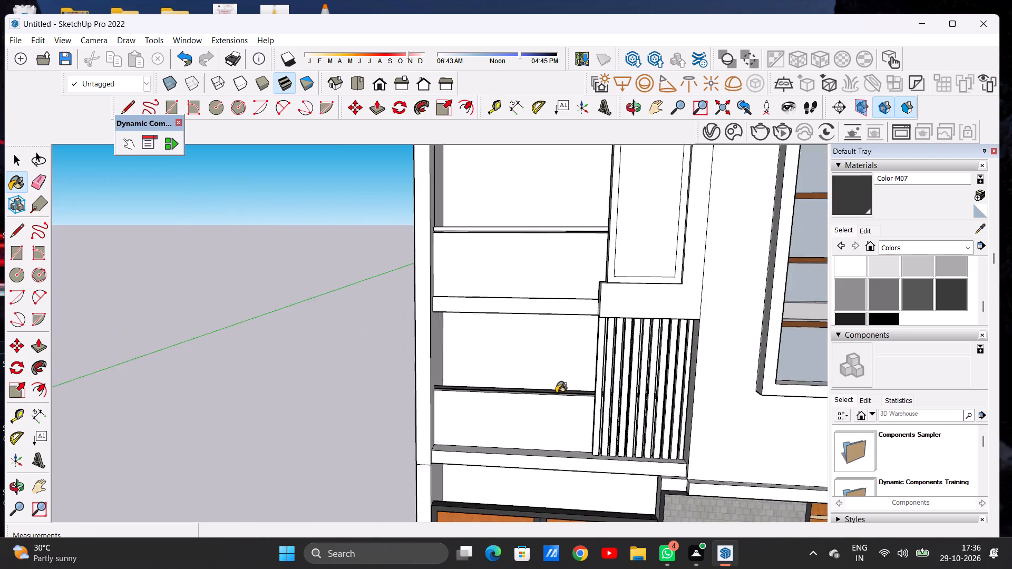
scroll(556, 393, down, 6)
scroll(515, 310, up, 10)
scroll(497, 289, down, 1)
scroll(497, 289, up, 13)
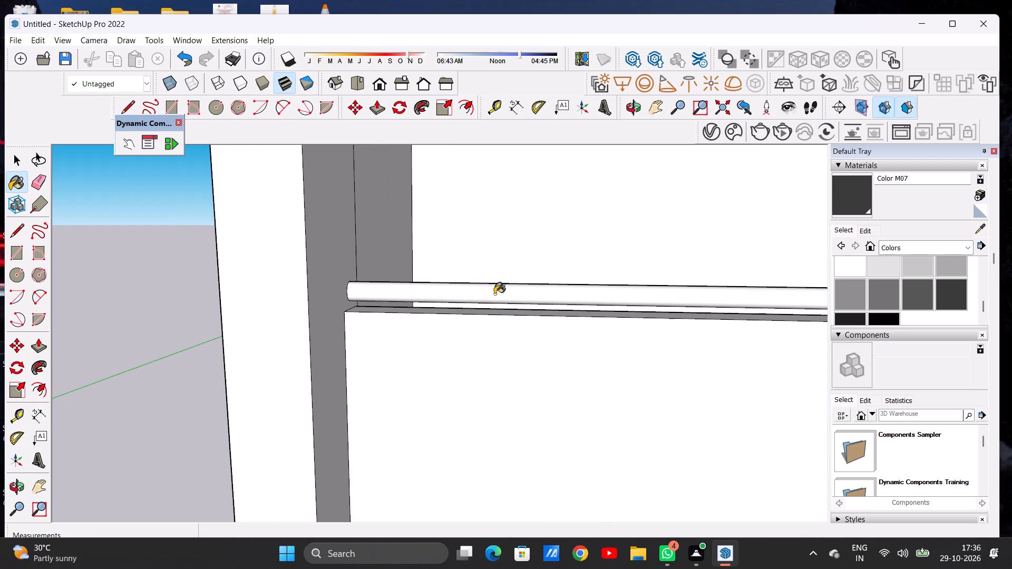
click(494, 292)
Examine the painted balcony handrails from close up, from above and against the whole front elevation.
scroll(498, 305, down, 4)
scroll(499, 309, up, 2)
scroll(499, 310, down, 20)
scroll(499, 310, down, 5)
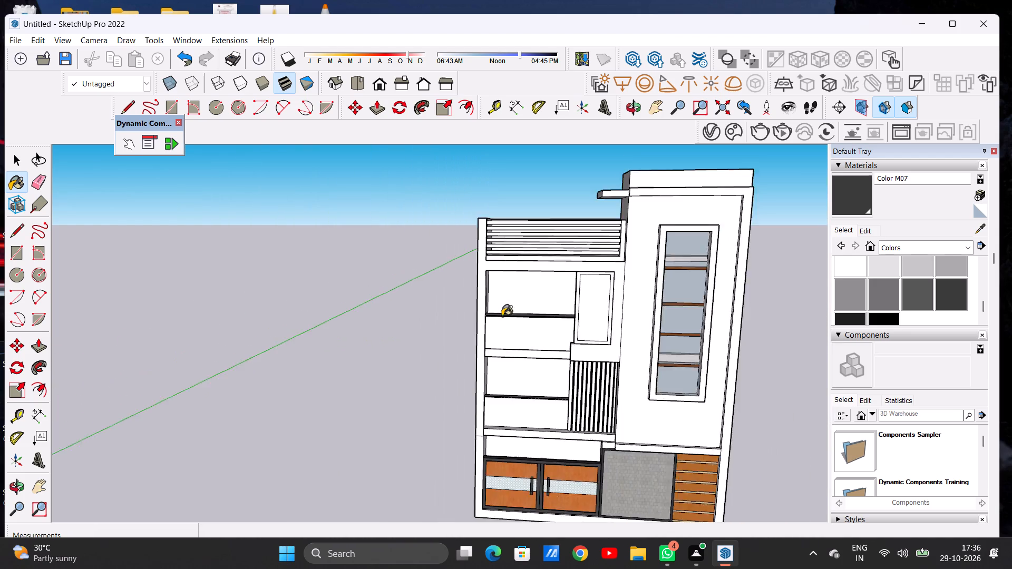
scroll(502, 316, down, 8)
middle_drag(499, 378, 512, 366)
scroll(513, 366, up, 14)
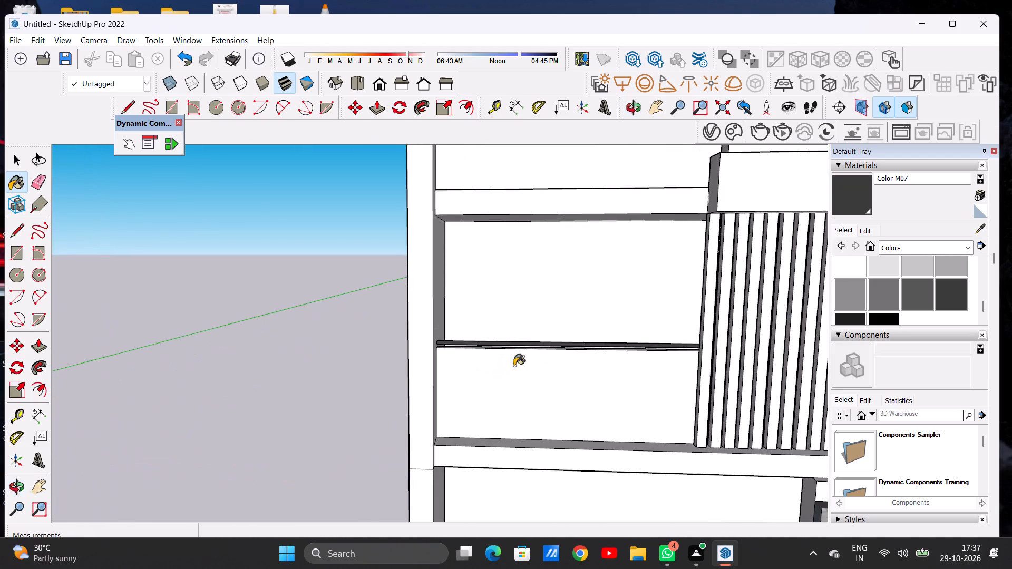
scroll(514, 366, up, 9)
middle_drag(512, 347, 472, 367)
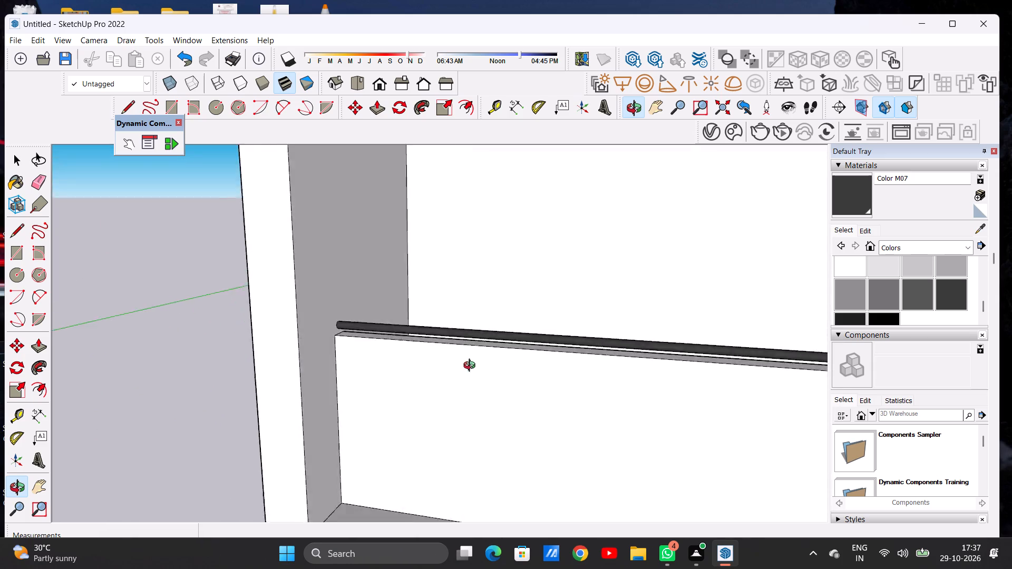
middle_drag(472, 367, 518, 356)
scroll(385, 374, down, 18)
scroll(413, 377, down, 4)
middle_click(478, 383)
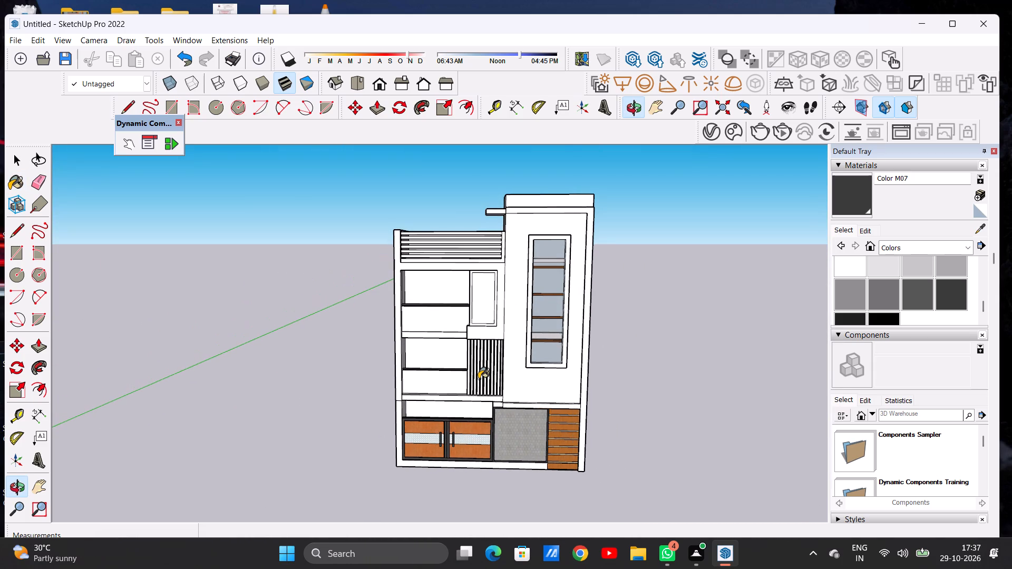
key(space)
scroll(414, 382, up, 4)
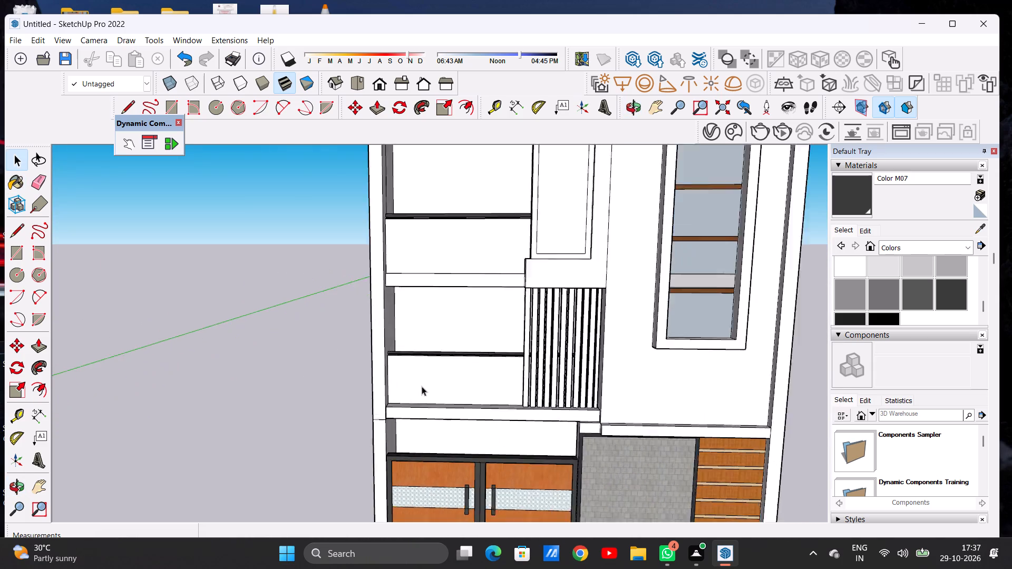
scroll(422, 386, up, 18)
middle_drag(459, 354, 260, 468)
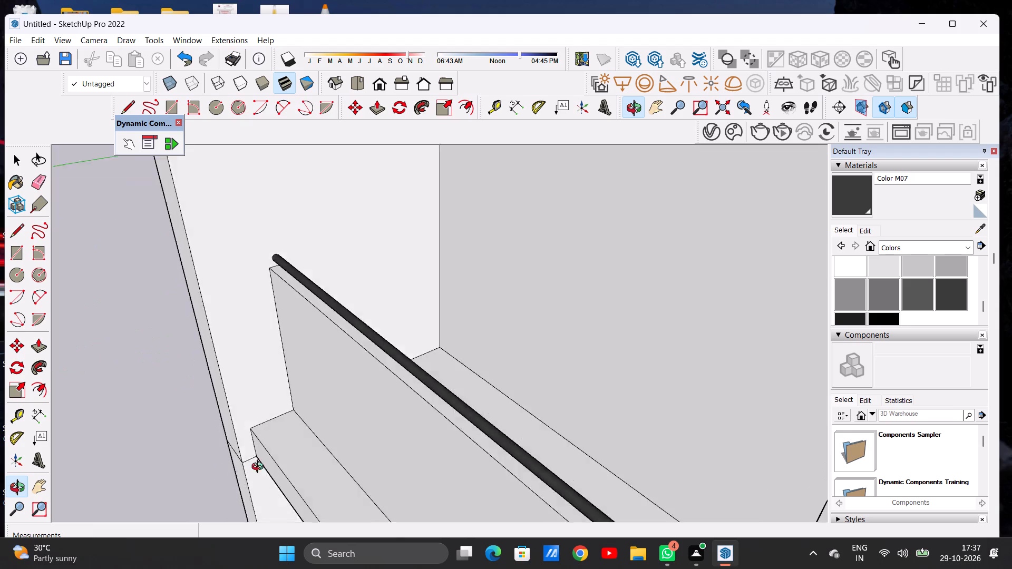
middle_drag(260, 468, 503, 384)
scroll(450, 403, down, 15)
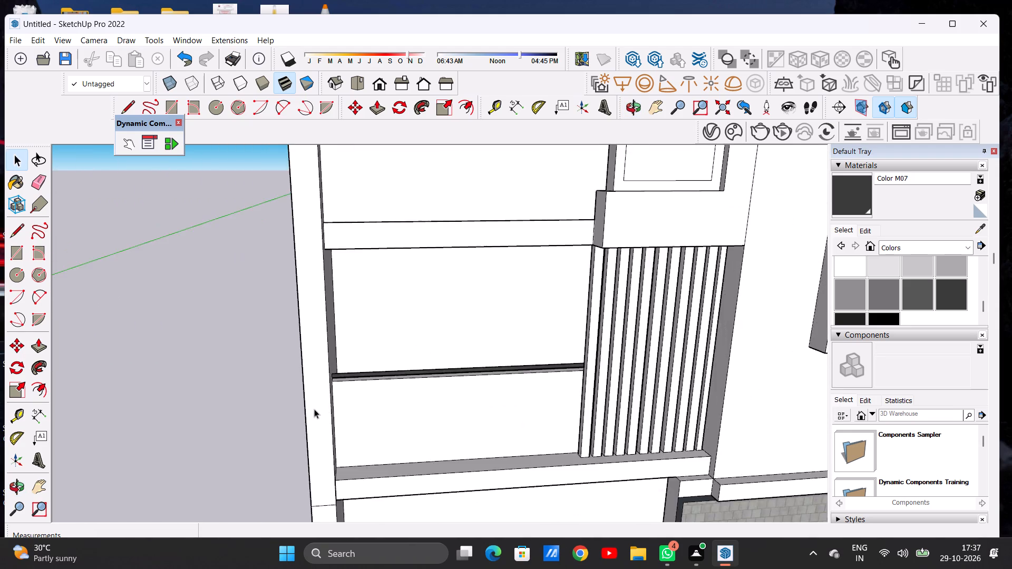
scroll(314, 409, down, 12)
middle_drag(424, 420, 402, 411)
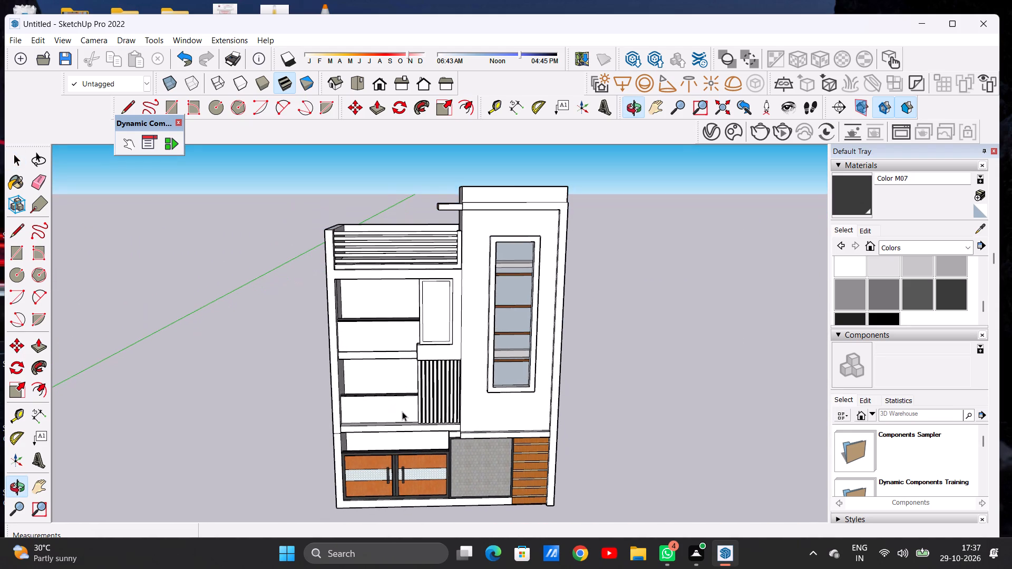
Paint the upper three horizontal bars of the roof terrace railing with Color M07.
scroll(388, 267, up, 9)
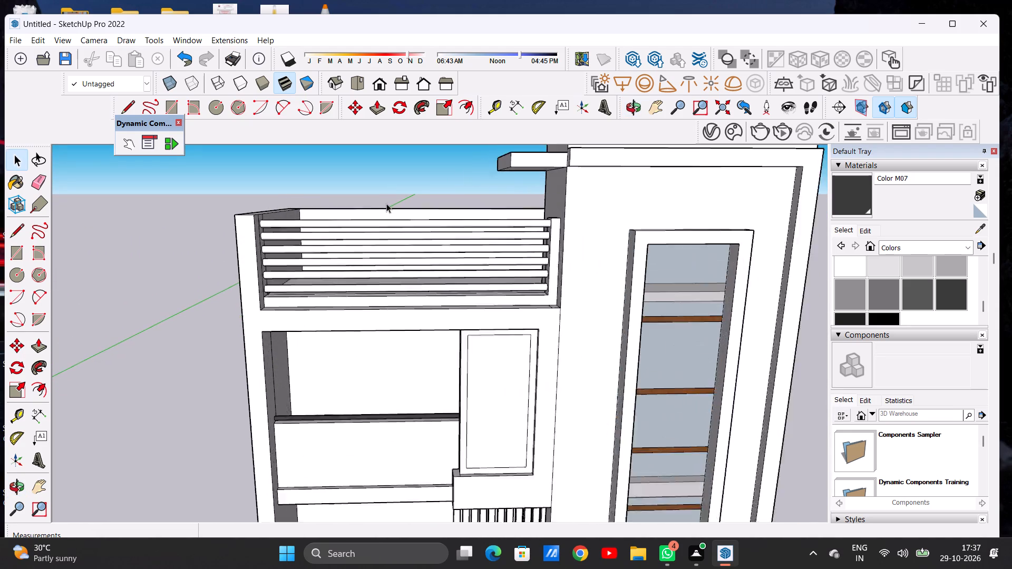
scroll(386, 203, up, 1)
middle_drag(375, 220, 330, 233)
scroll(375, 276, down, 6)
scroll(336, 214, up, 7)
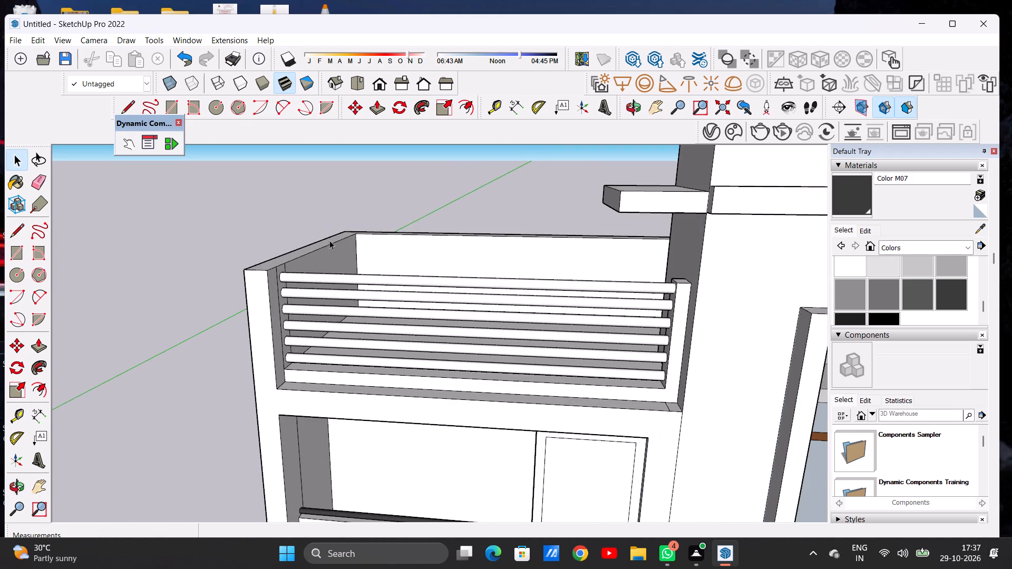
scroll(386, 260, down, 6)
middle_drag(400, 309, 379, 291)
scroll(385, 279, up, 5)
scroll(385, 279, down, 2)
scroll(385, 279, up, 1)
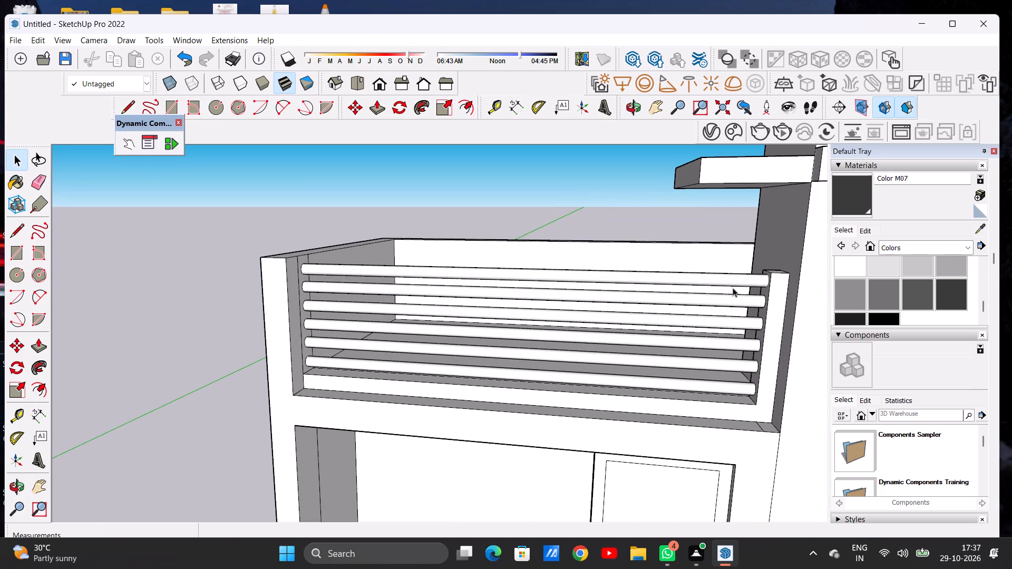
click(861, 196)
scroll(250, 273, up, 3)
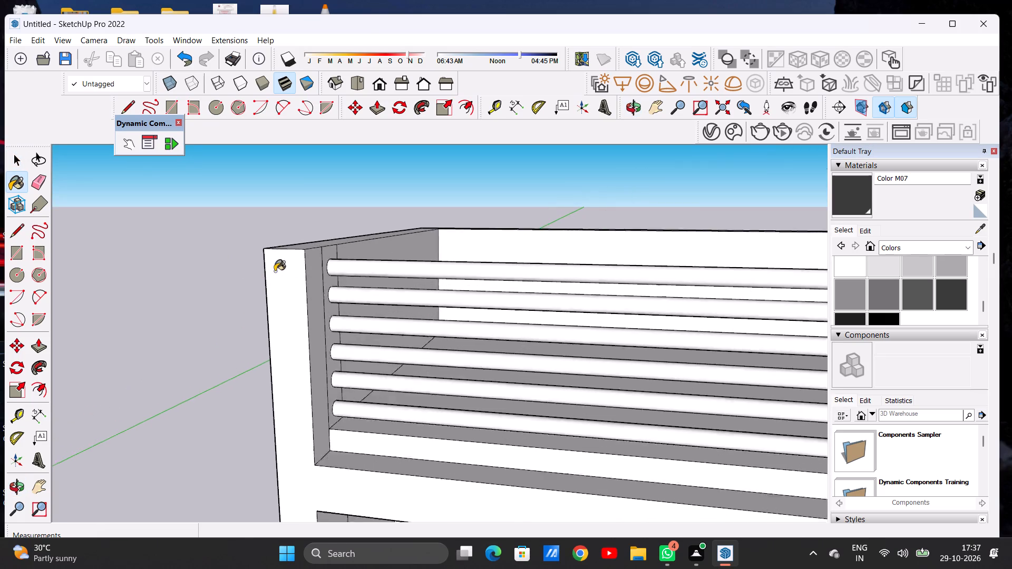
scroll(275, 271, up, 4)
click(378, 262)
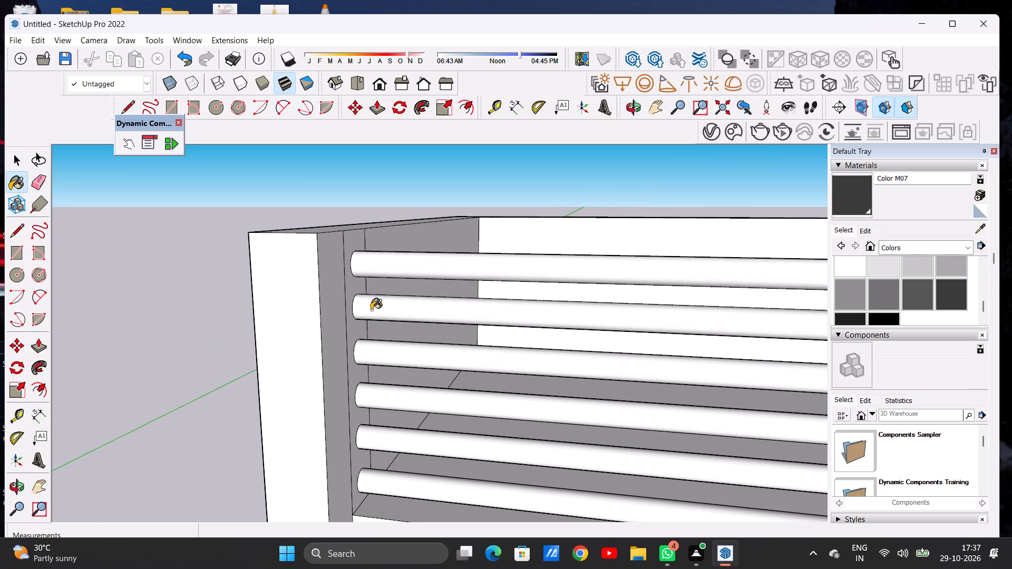
click(371, 310)
click(373, 355)
Paint the lower three horizontal bars of the roof terrace railing with Color M07.
scroll(368, 319, down, 14)
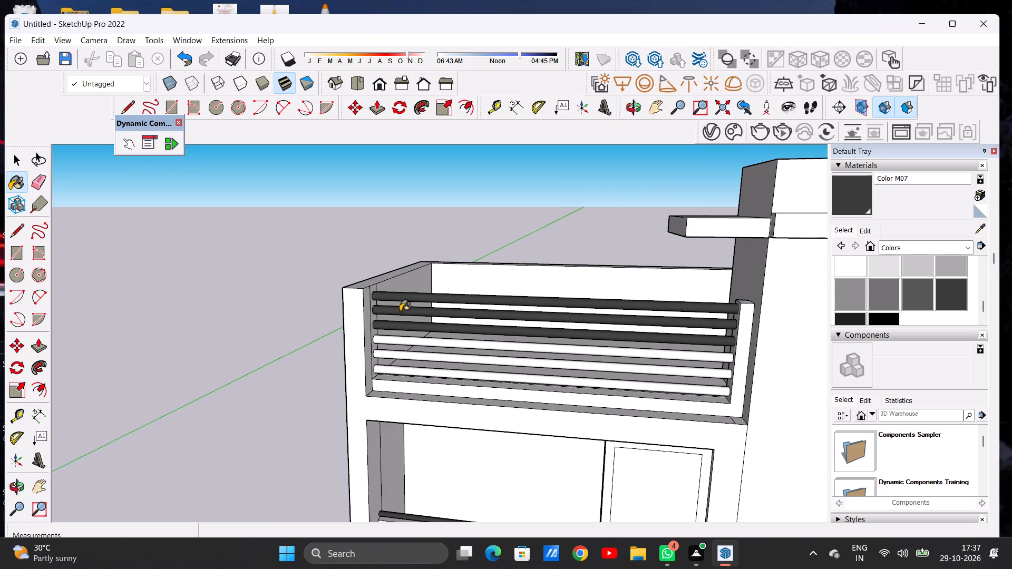
scroll(414, 358, down, 1)
scroll(414, 358, up, 13)
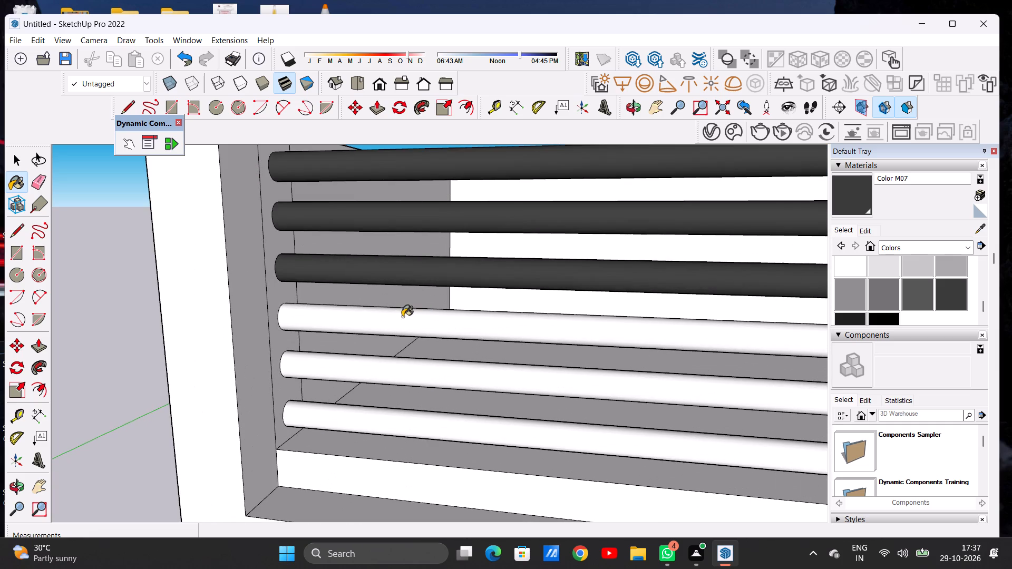
click(402, 317)
click(387, 372)
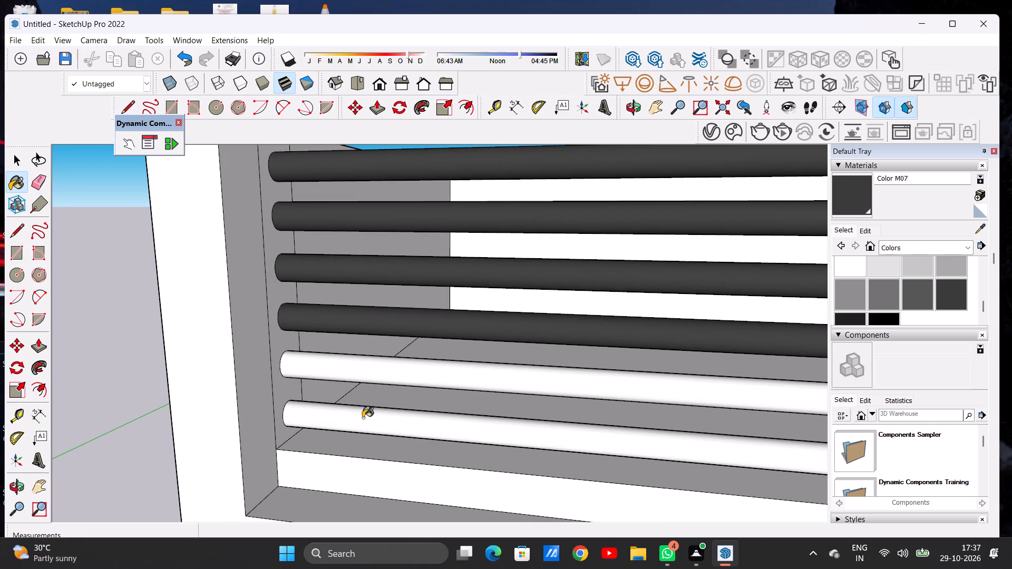
click(362, 418)
key(space)
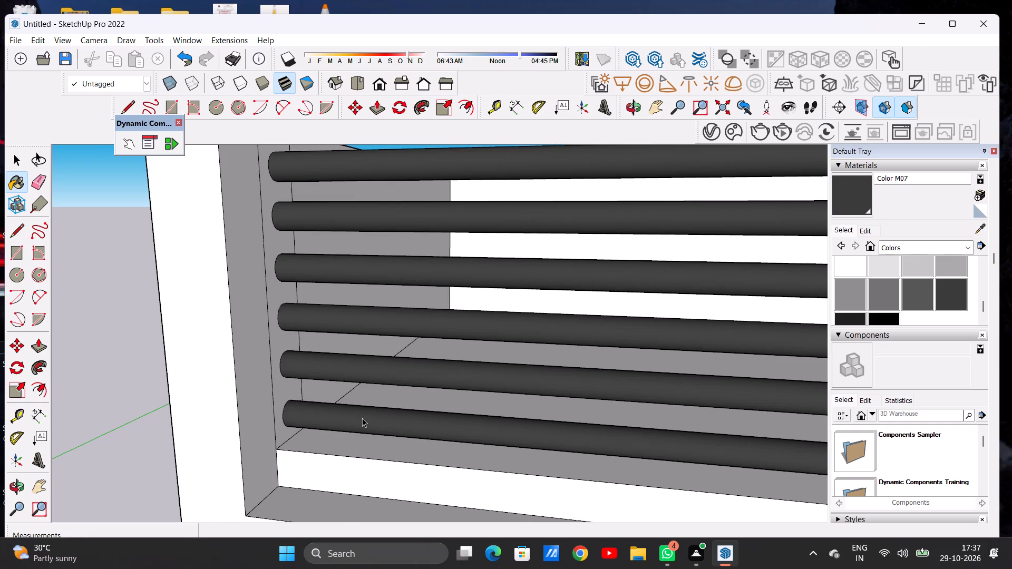
Examine the painted roof terrace railing from the front, the side and above, together with the balconies below it.
scroll(360, 357, down, 9)
scroll(356, 347, up, 1)
scroll(356, 348, down, 8)
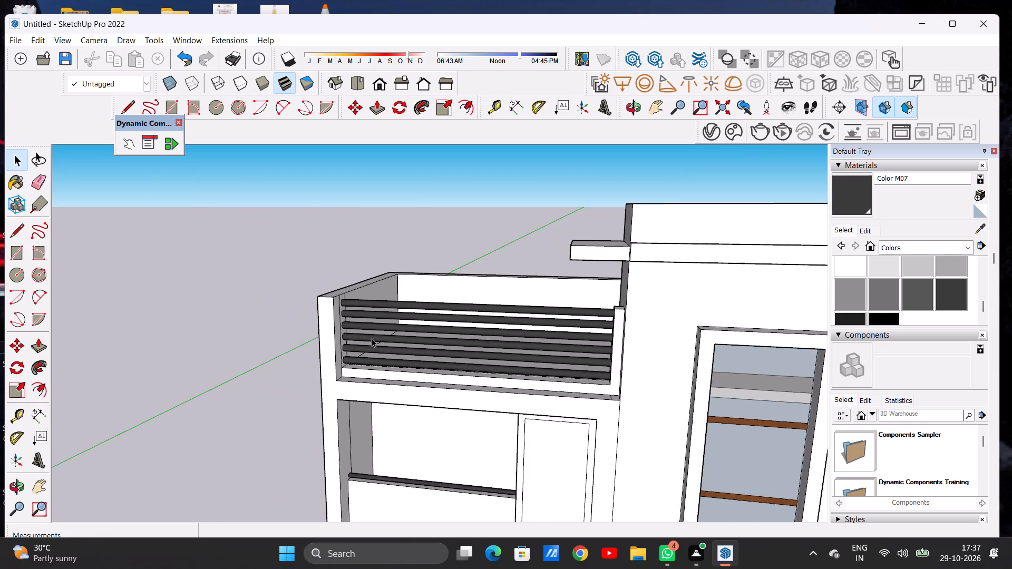
middle_drag(365, 350, 431, 323)
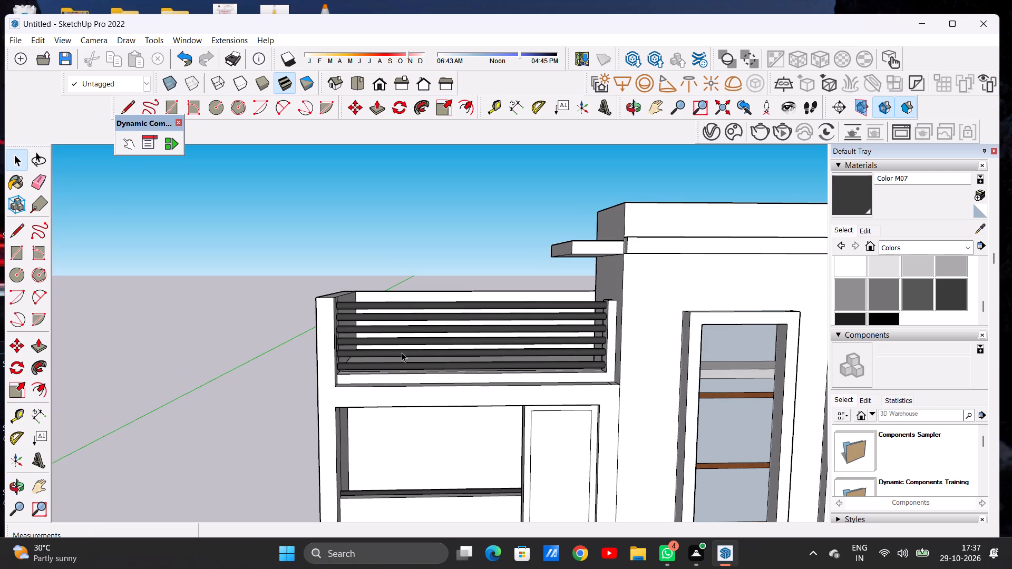
scroll(425, 341, down, 13)
scroll(449, 328, up, 1)
scroll(450, 331, down, 1)
scroll(458, 398, up, 1)
scroll(458, 398, down, 1)
scroll(458, 399, up, 4)
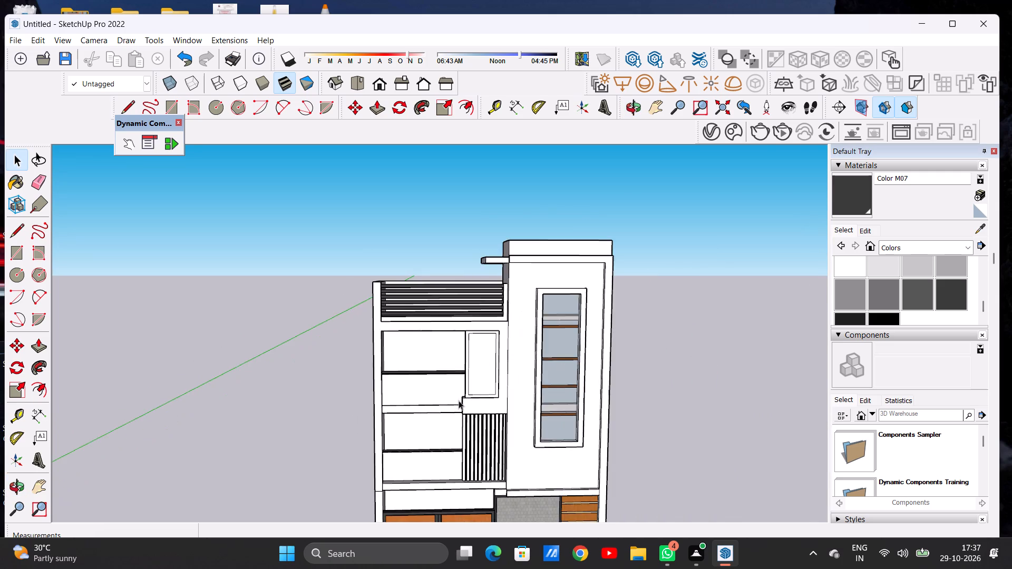
scroll(460, 391, up, 17)
scroll(509, 346, down, 10)
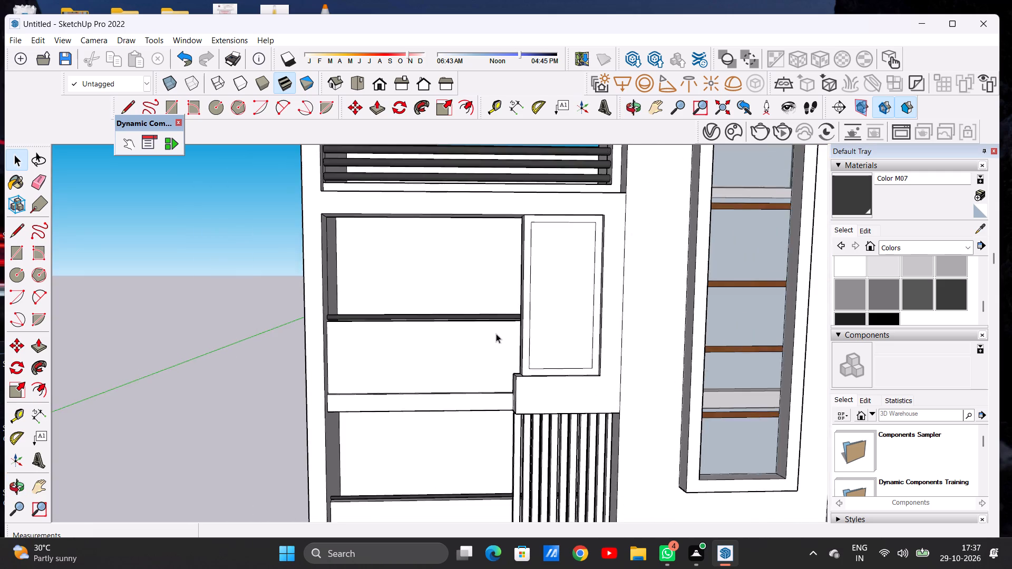
scroll(496, 333, down, 3)
middle_drag(481, 357, 715, 343)
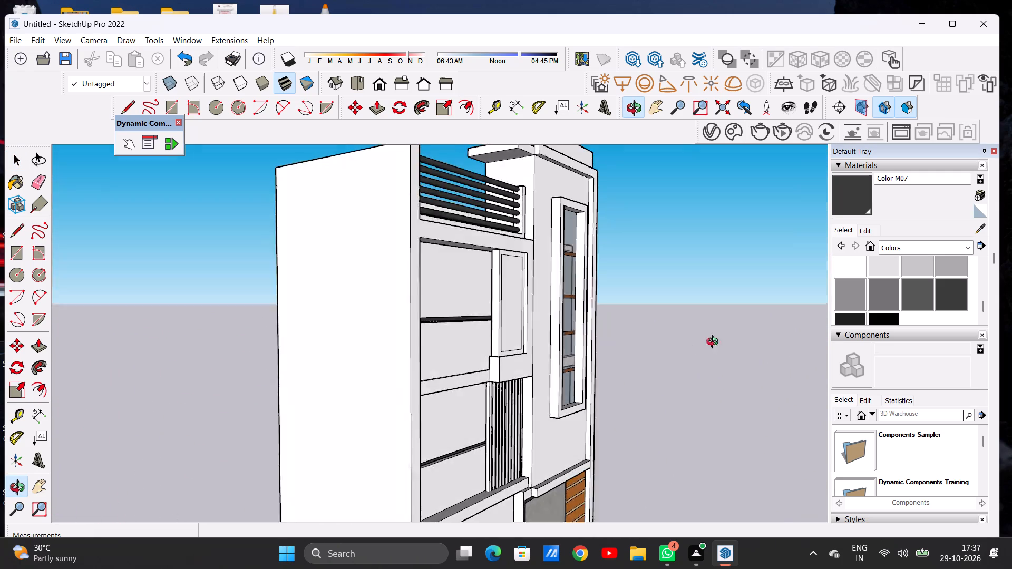
middle_drag(715, 343, 734, 335)
scroll(519, 341, up, 7)
middle_drag(393, 282, 390, 465)
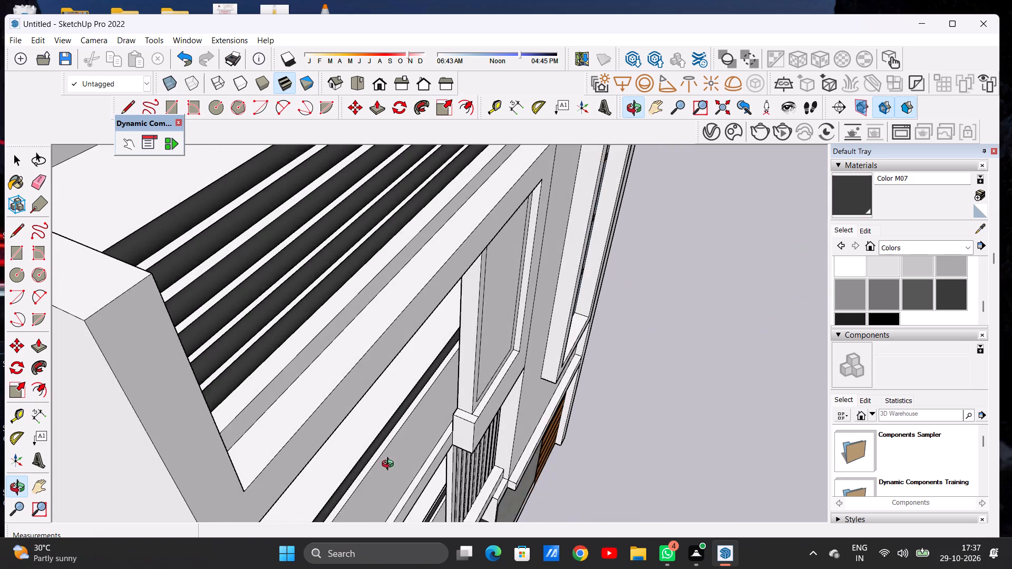
middle_drag(390, 465, 229, 342)
scroll(231, 342, up, 1)
scroll(510, 354, down, 13)
middle_drag(532, 398, 511, 391)
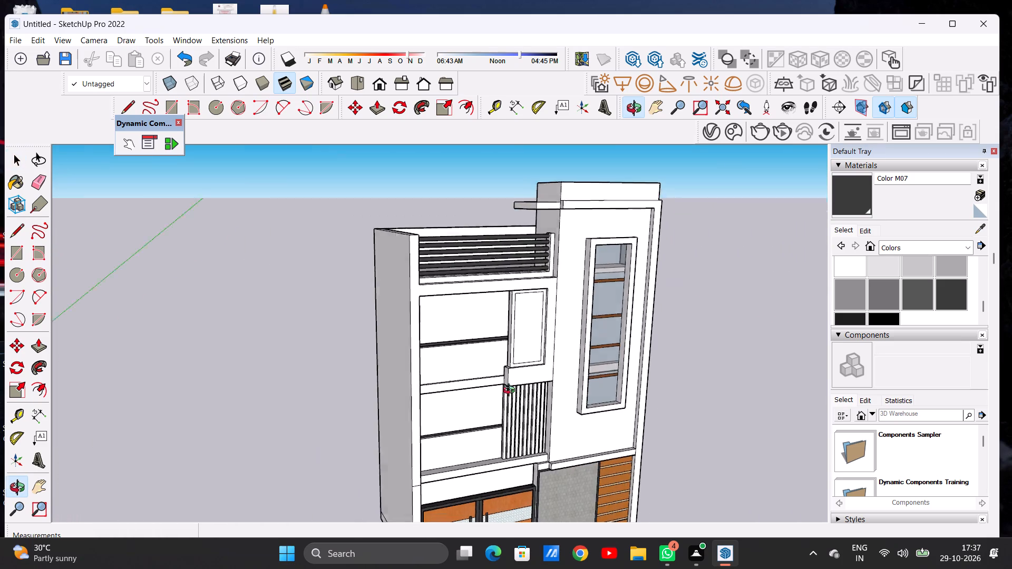
Examine the lower balcony's handrail, parapet panel and adjoining vertical slats from close up and several angles.
middle_drag(511, 391, 352, 360)
scroll(426, 444, up, 2)
scroll(427, 446, down, 1)
scroll(428, 449, up, 14)
middle_drag(453, 356, 434, 372)
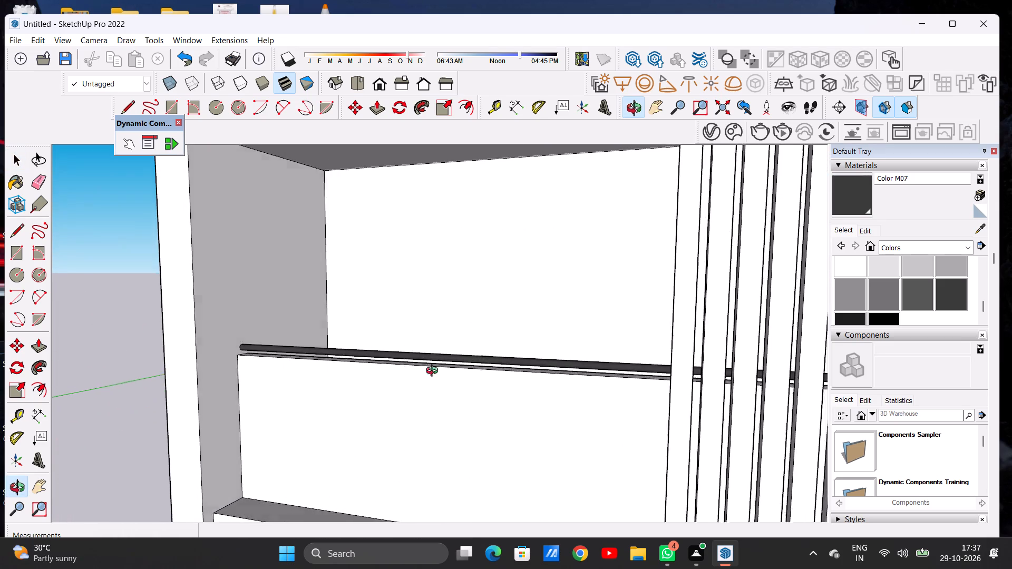
middle_drag(434, 372, 378, 501)
scroll(377, 414, up, 7)
middle_drag(450, 386, 371, 380)
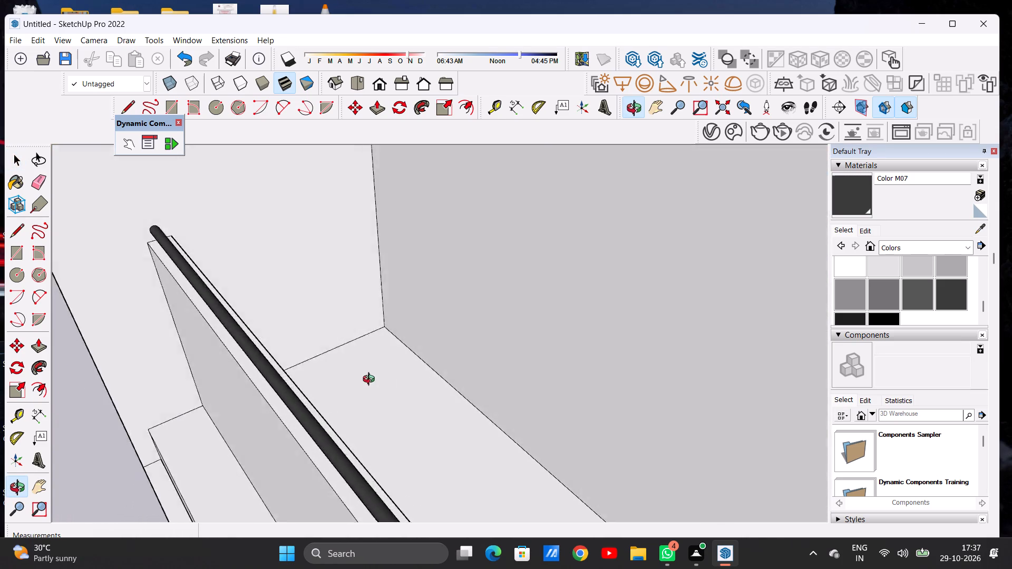
middle_drag(371, 380, 579, 343)
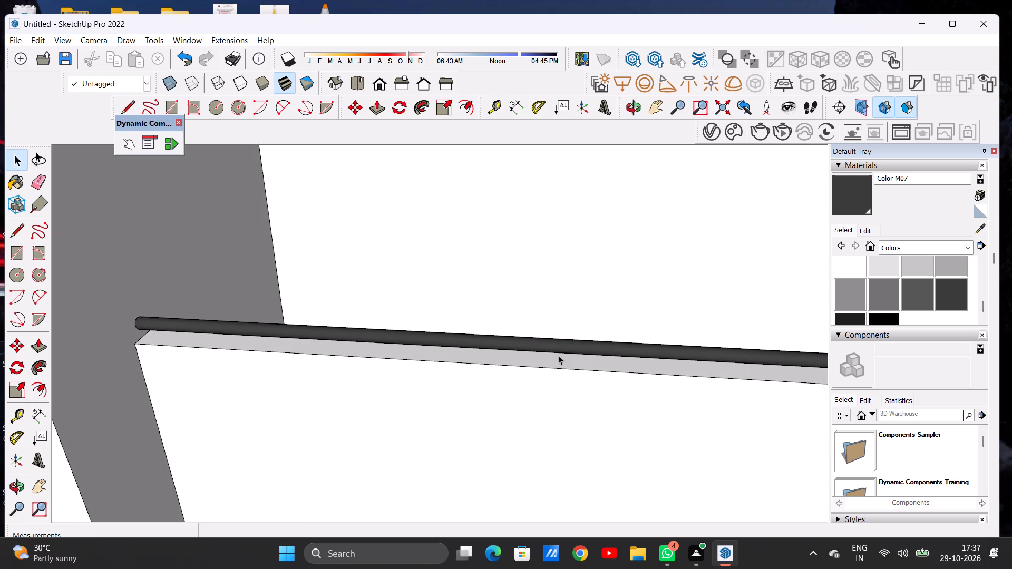
scroll(454, 402, down, 6)
scroll(398, 401, down, 6)
scroll(372, 406, down, 17)
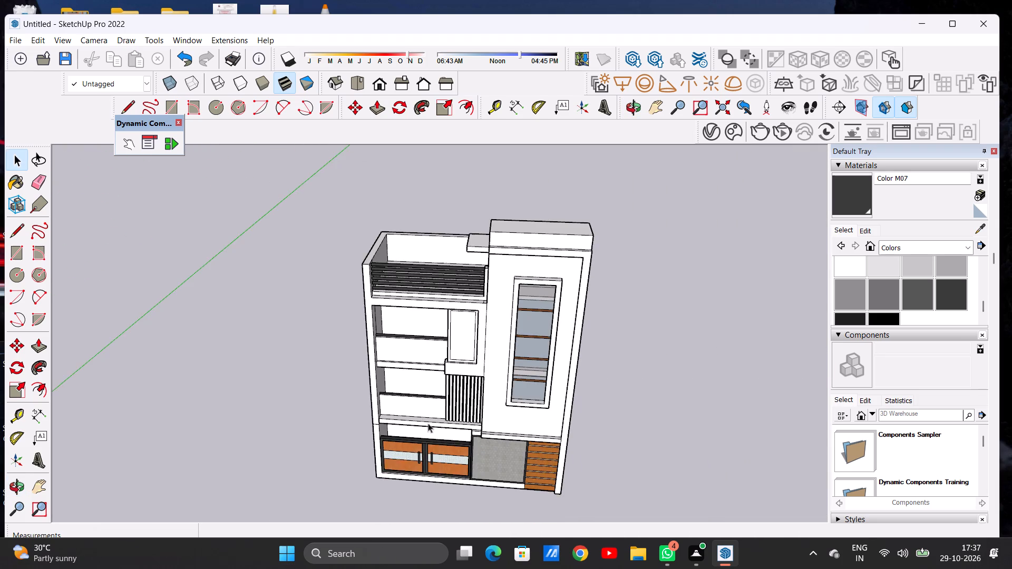
middle_drag(429, 426, 455, 336)
scroll(395, 417, up, 9)
scroll(413, 421, down, 2)
scroll(413, 421, up, 4)
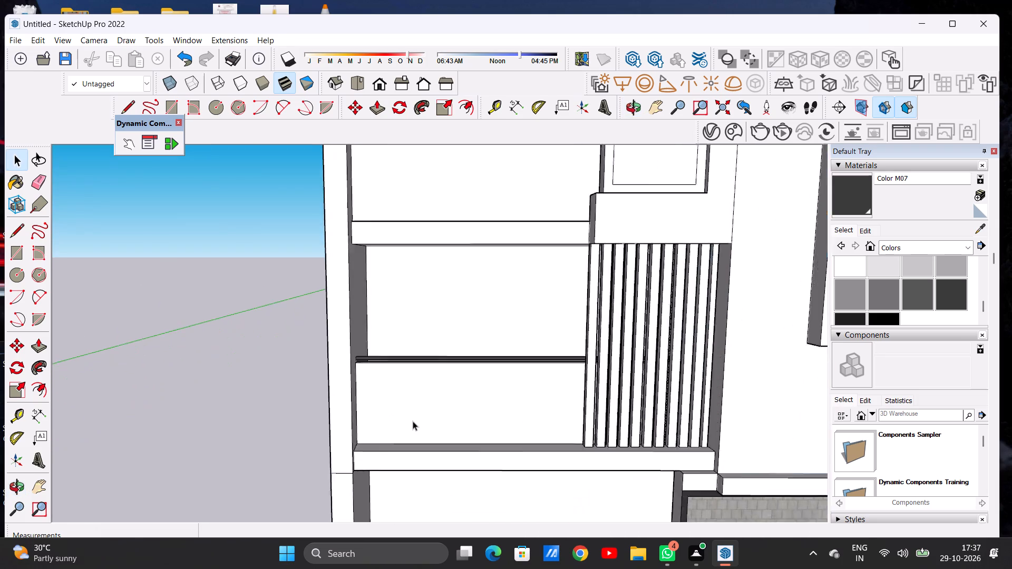
scroll(413, 421, up, 2)
middle_drag(422, 427, 237, 454)
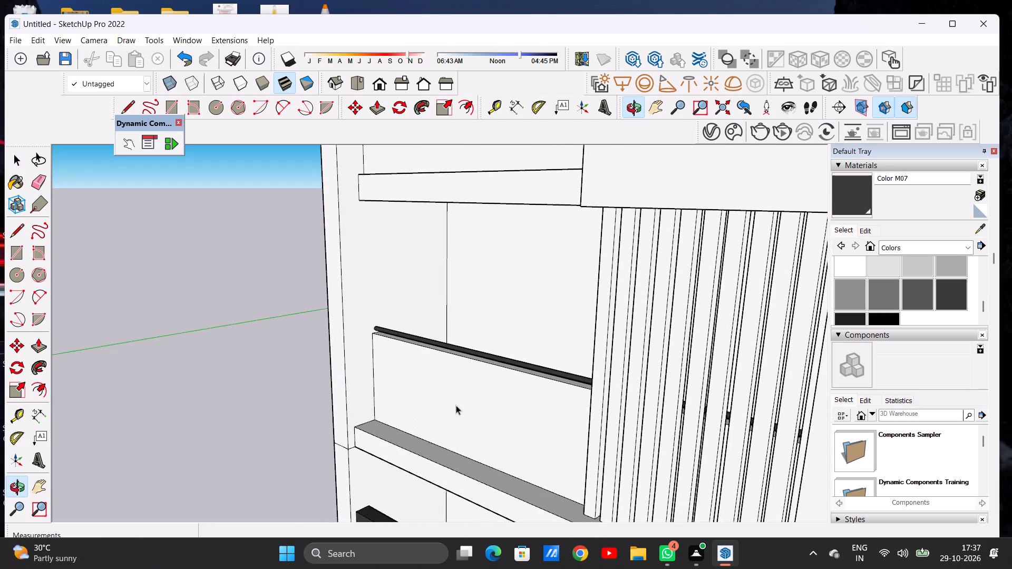
scroll(479, 392, up, 12)
middle_drag(597, 272, 367, 364)
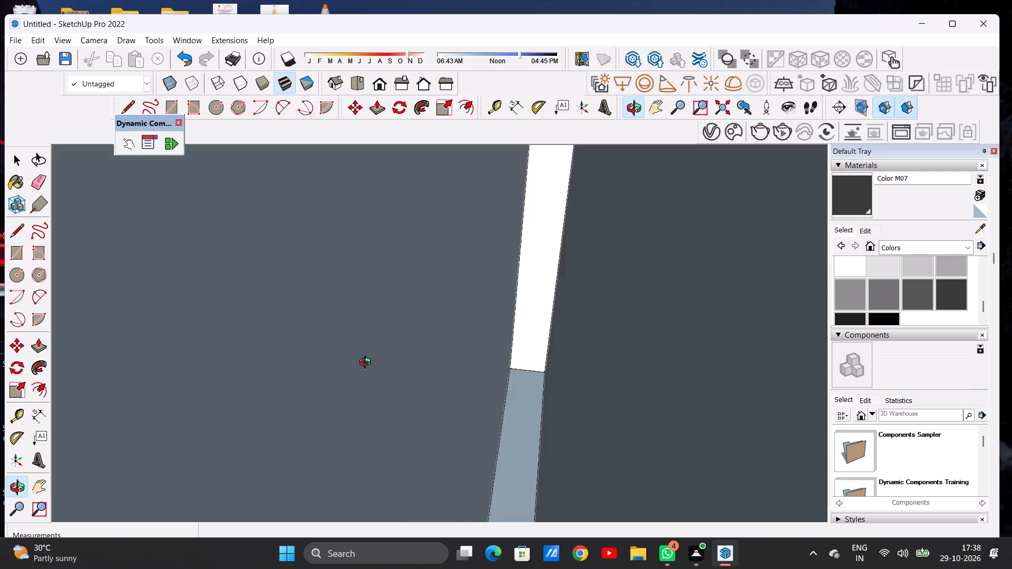
middle_drag(367, 364, 685, 297)
scroll(447, 357, down, 14)
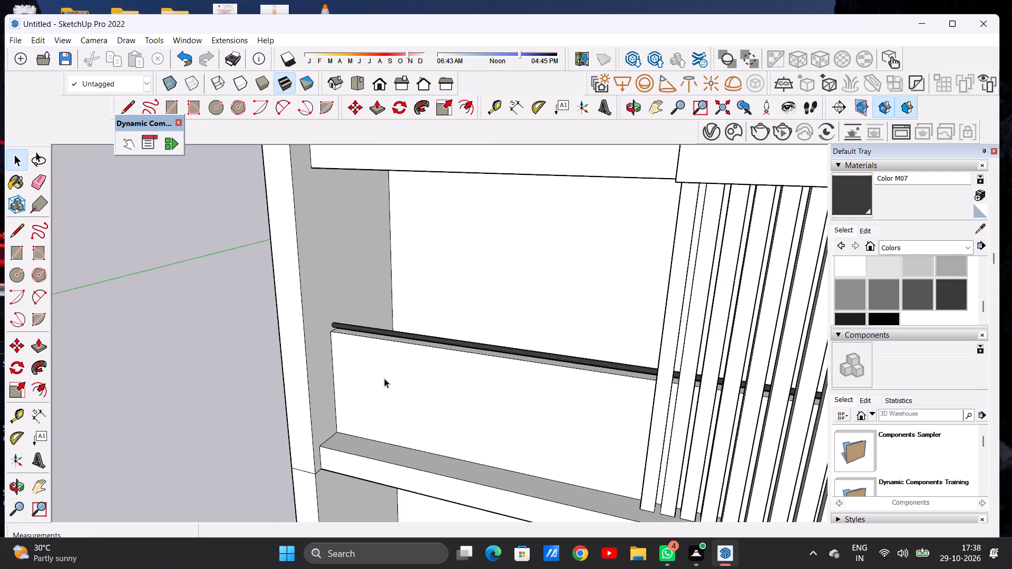
middle_drag(375, 381, 471, 360)
scroll(497, 386, up, 7)
scroll(379, 376, down, 4)
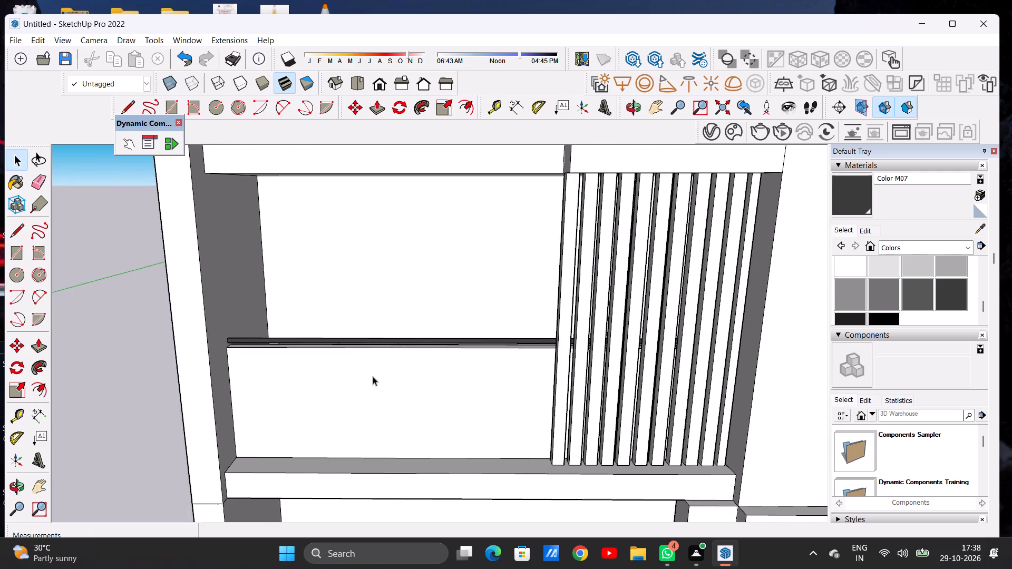
scroll(373, 376, down, 9)
middle_drag(493, 372, 305, 457)
scroll(397, 346, up, 15)
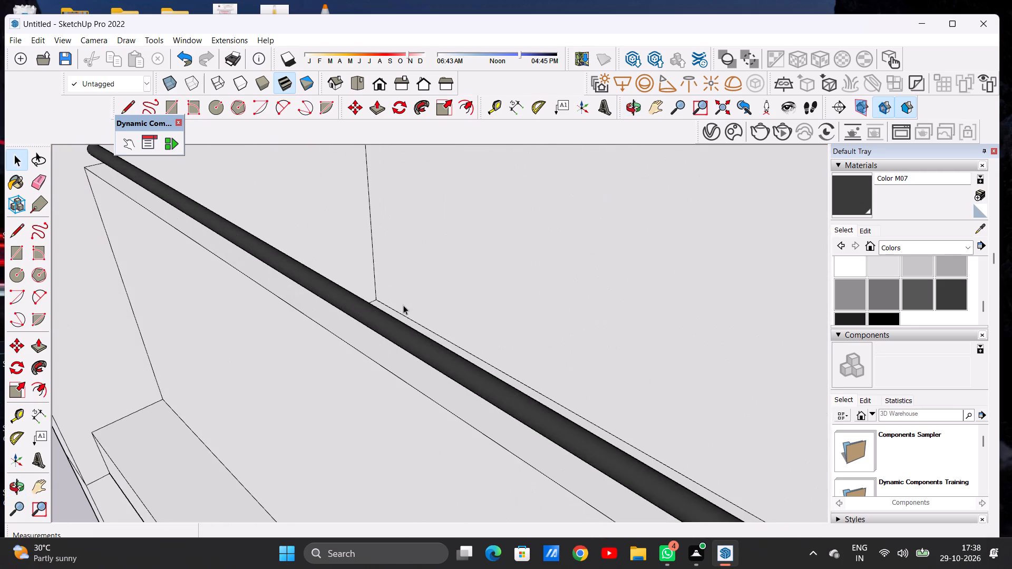
middle_drag(462, 322, 613, 286)
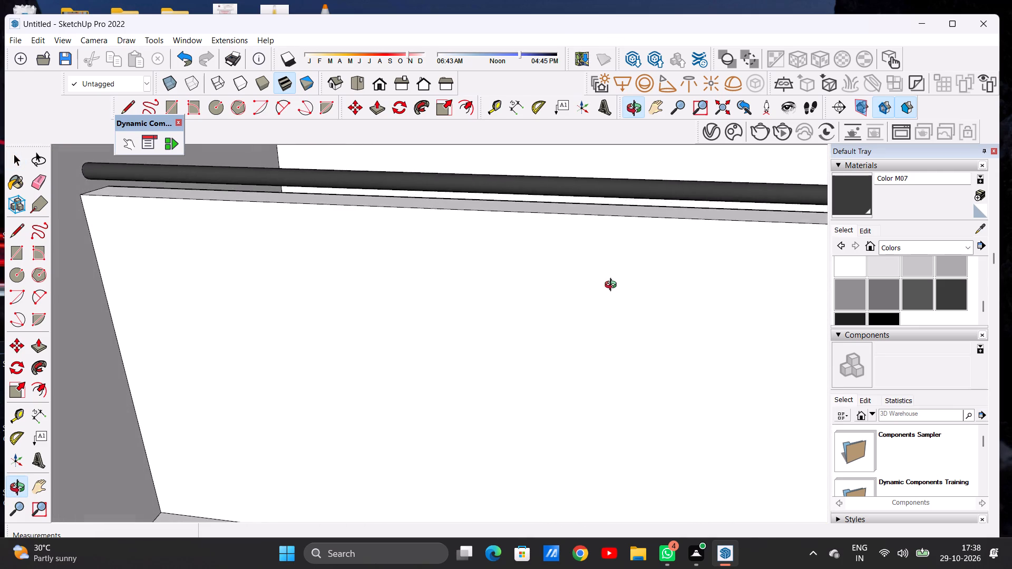
middle_drag(613, 286, 612, 287)
scroll(430, 390, down, 2)
scroll(426, 394, up, 1)
scroll(426, 394, down, 3)
scroll(373, 389, down, 2)
scroll(373, 389, up, 1)
scroll(373, 389, down, 15)
scroll(573, 348, down, 6)
Examine the whole front elevation from above and from ground level to review its materials.
middle_drag(496, 389, 506, 327)
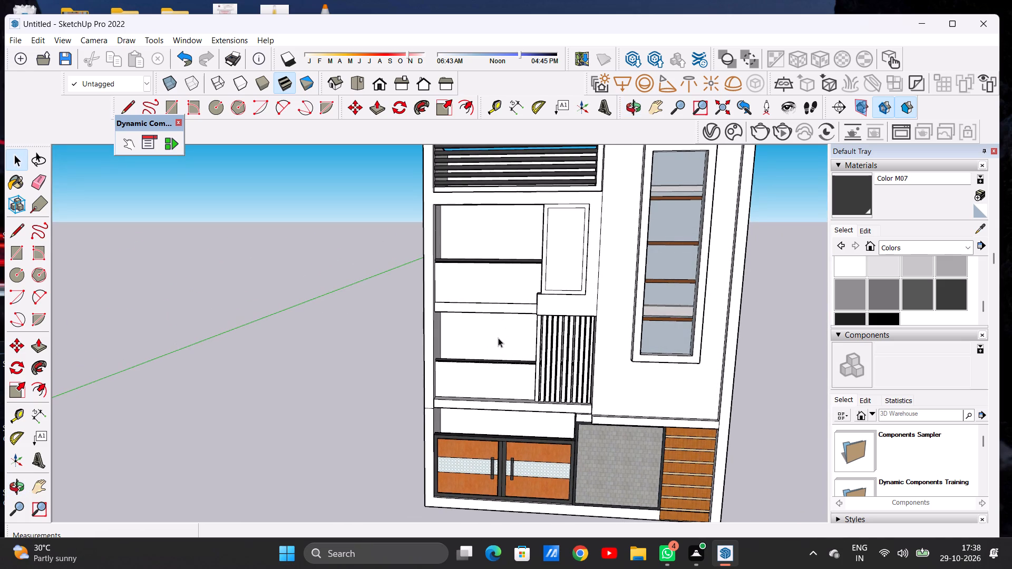
scroll(480, 325, down, 3)
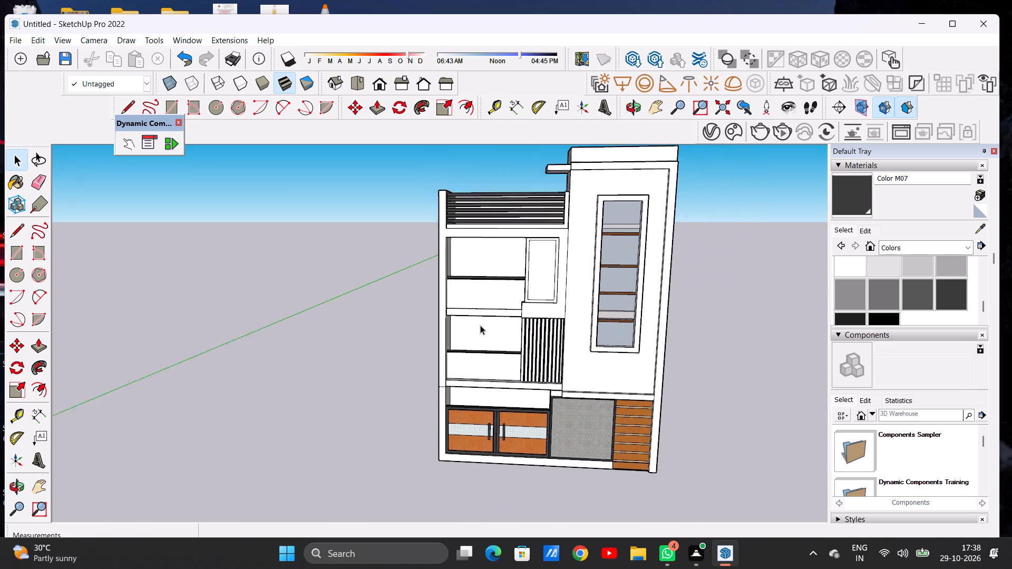
scroll(480, 325, down, 1)
scroll(489, 367, up, 8)
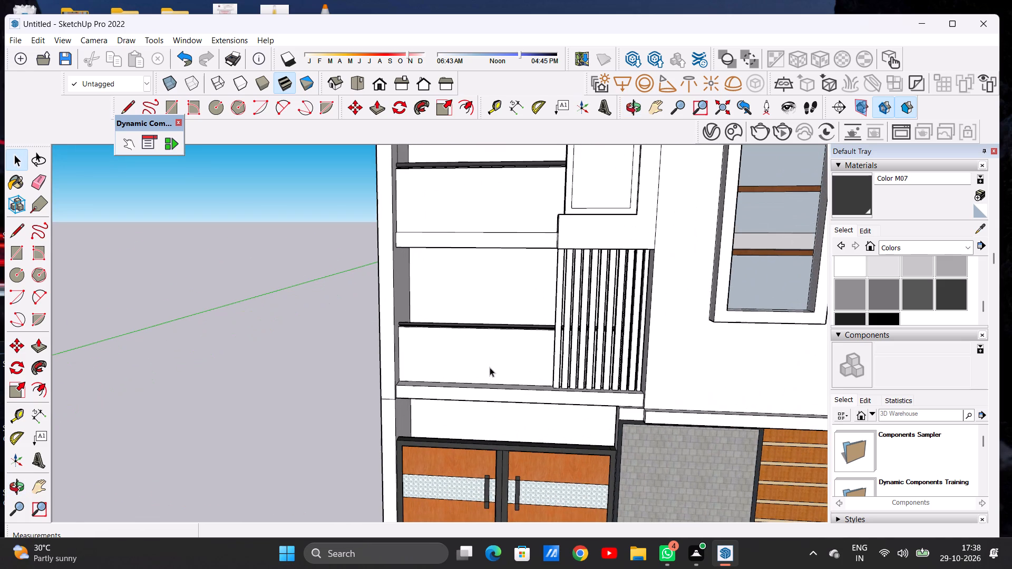
scroll(464, 370, down, 8)
middle_drag(515, 374, 523, 319)
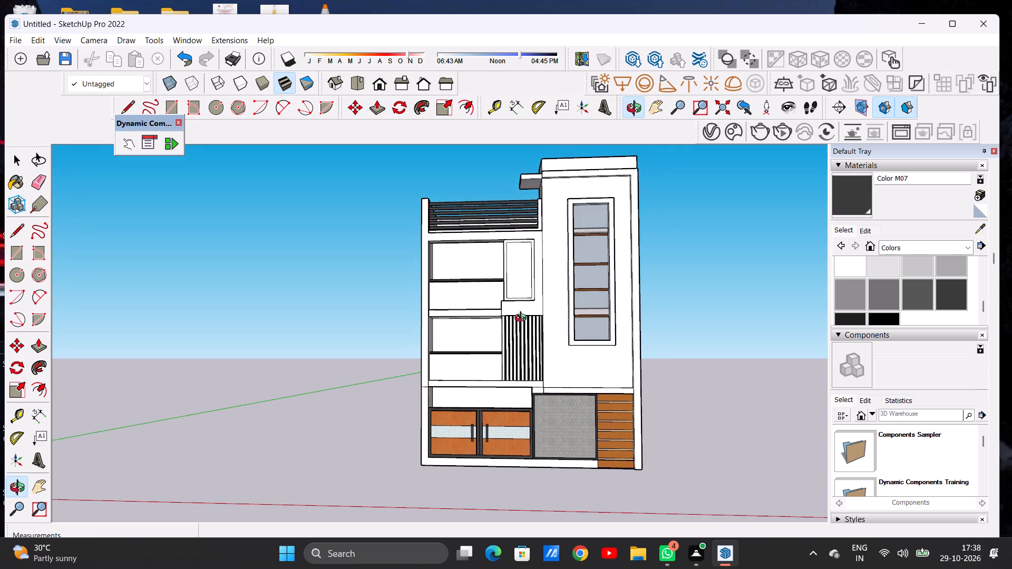
middle_drag(523, 319, 507, 422)
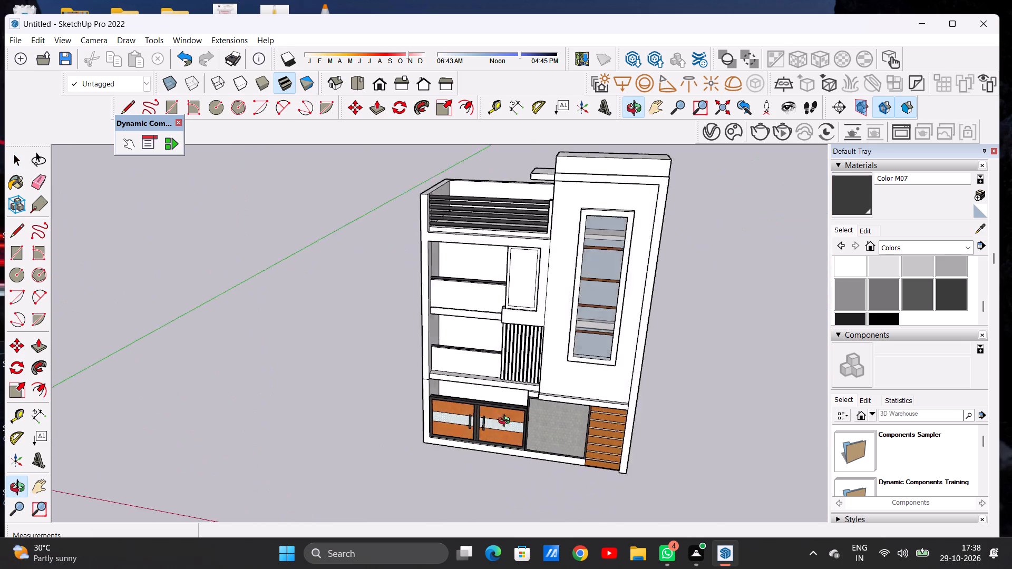
middle_drag(507, 422, 578, 339)
scroll(394, 406, down, 2)
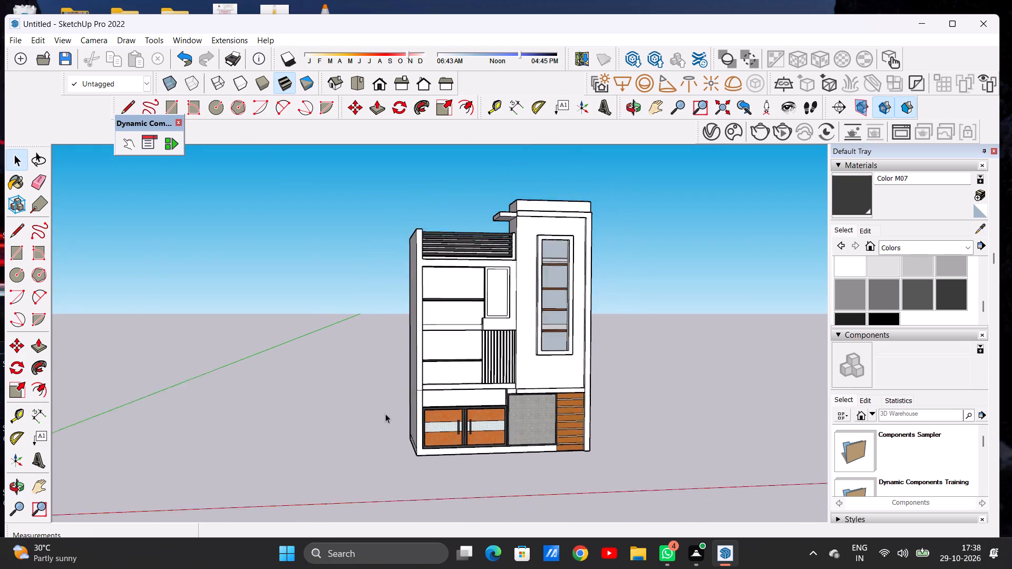
scroll(385, 414, down, 5)
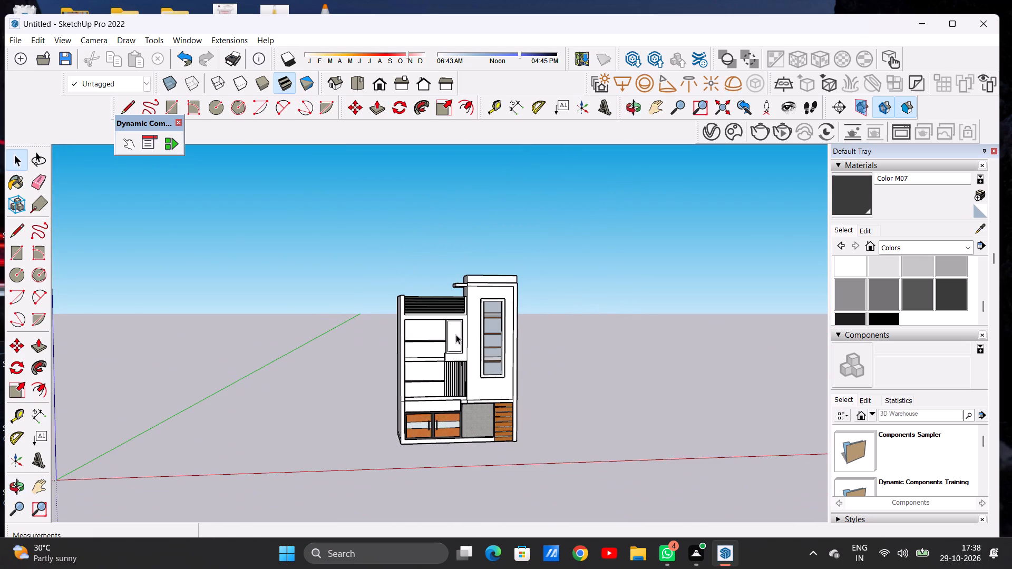
scroll(446, 328, up, 4)
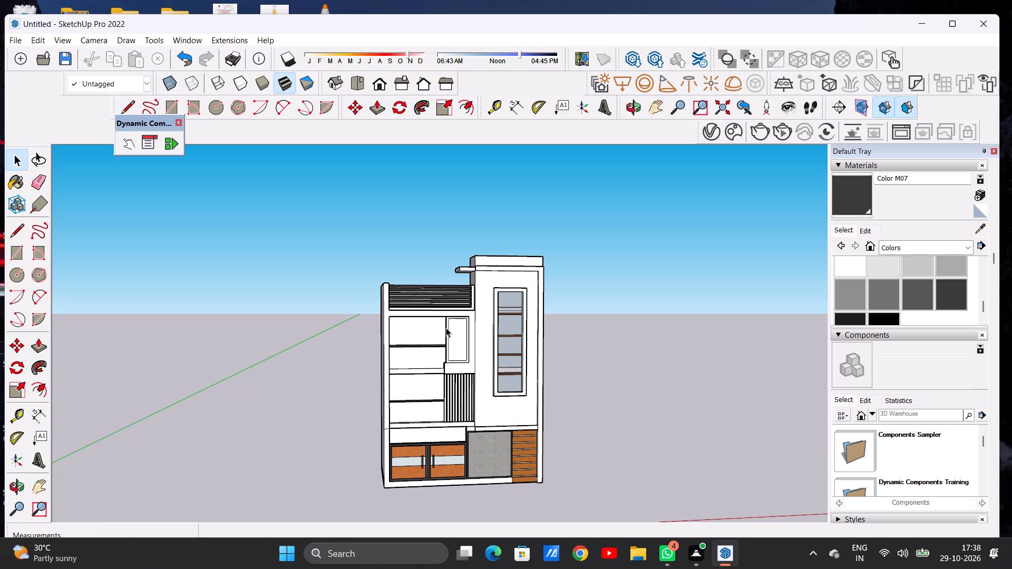
Paint the front face of the lower balcony's parapet panel with Translucent Glass Safety from the Glass and Mirrors collection.
scroll(459, 419, up, 6)
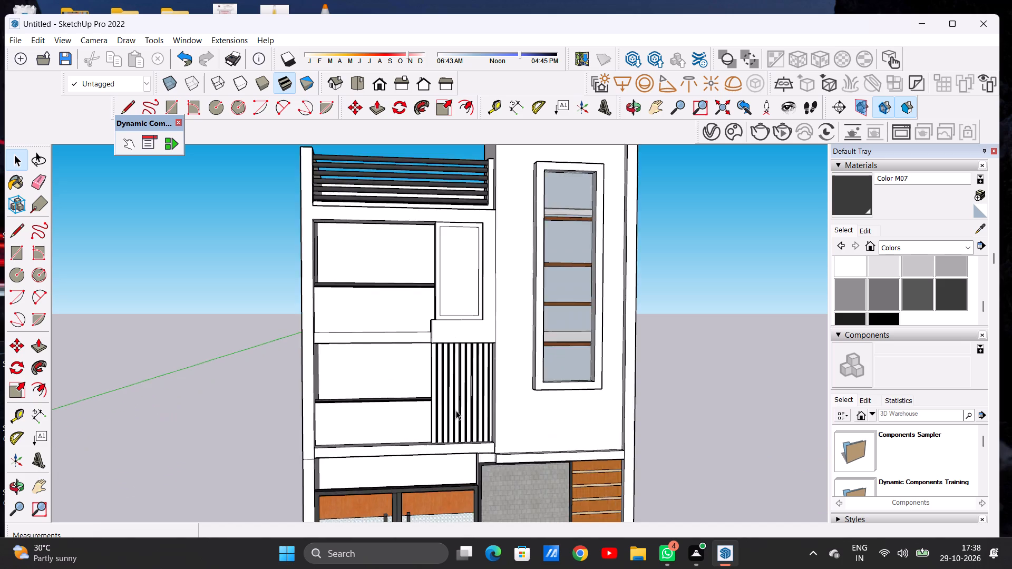
scroll(456, 410, up, 9)
middle_drag(379, 433, 297, 416)
scroll(329, 416, up, 1)
scroll(406, 384, down, 3)
scroll(406, 384, up, 1)
scroll(406, 384, down, 8)
middle_drag(420, 418, 396, 447)
scroll(419, 425, up, 6)
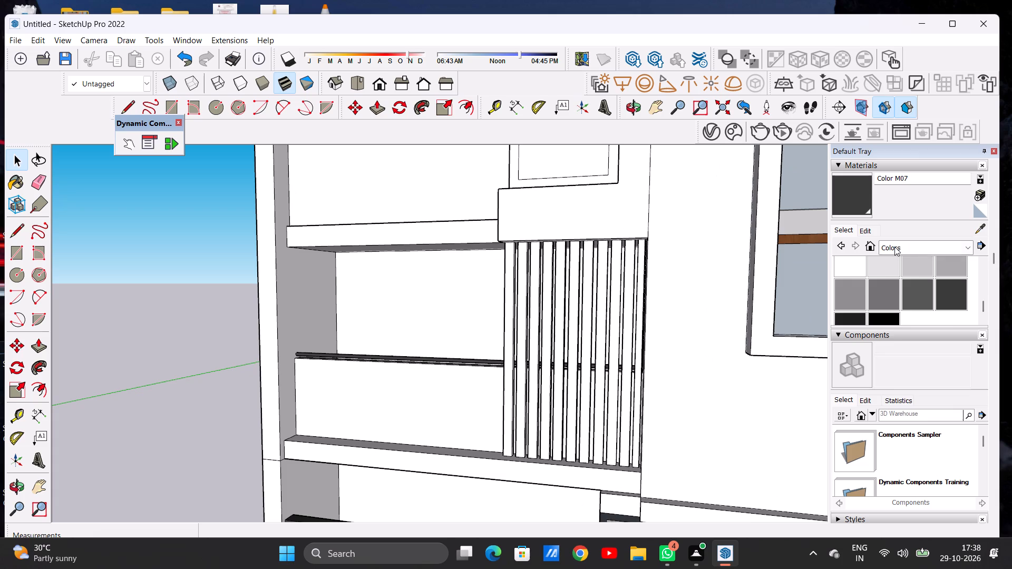
click(894, 247)
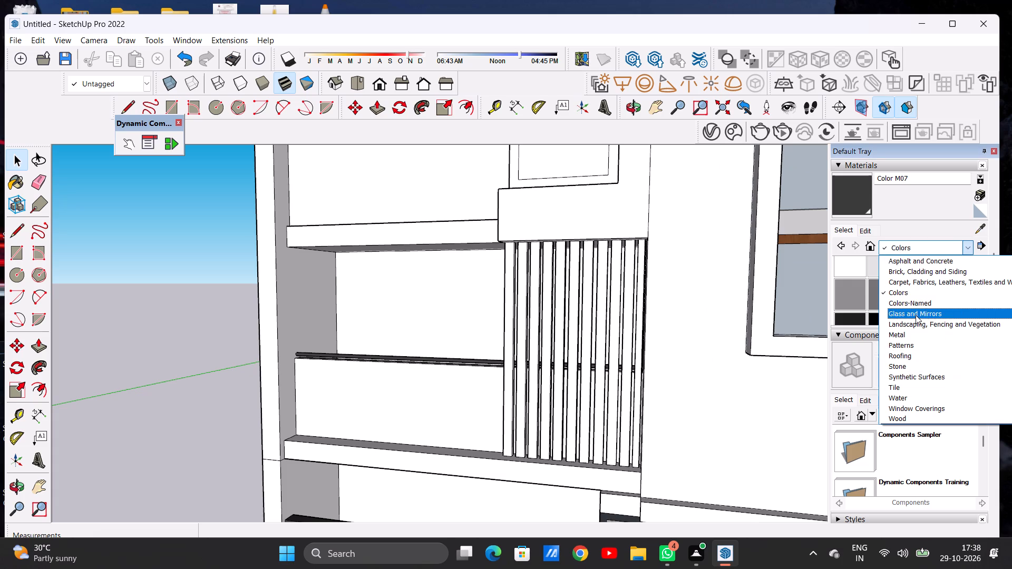
click(916, 315)
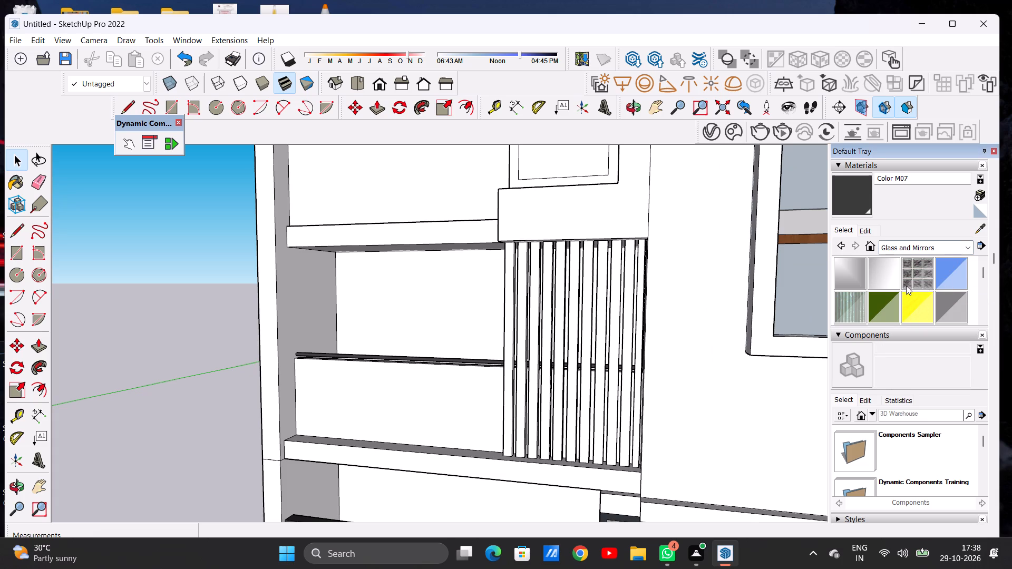
scroll(906, 286, down, 1)
click(858, 275)
middle_drag(563, 329, 439, 449)
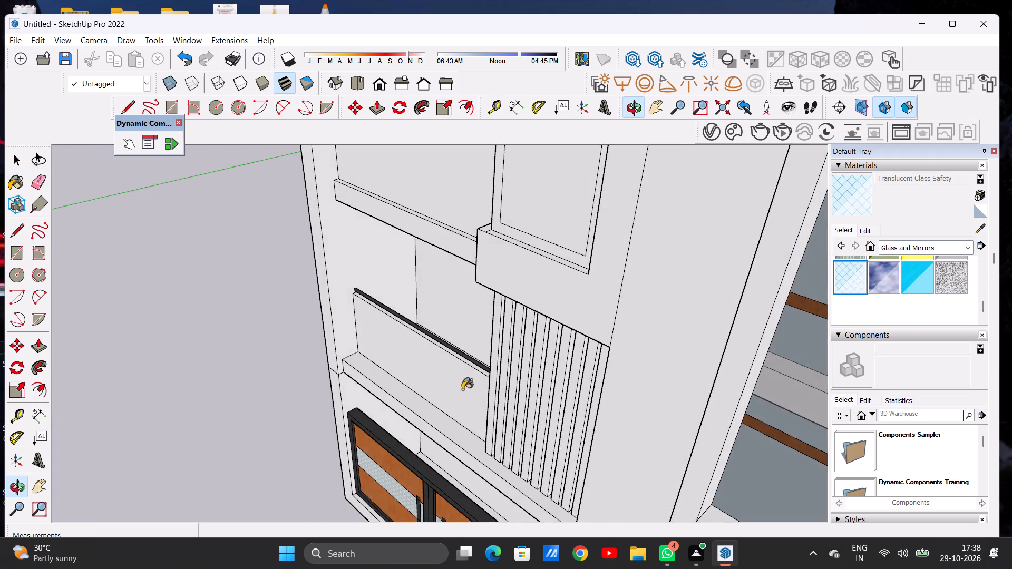
scroll(462, 388, up, 8)
click(463, 378)
Paint the inner face of the lower balcony's parapet panel with Translucent Glass Safety as well.
scroll(459, 273, up, 6)
middle_drag(459, 297, 427, 307)
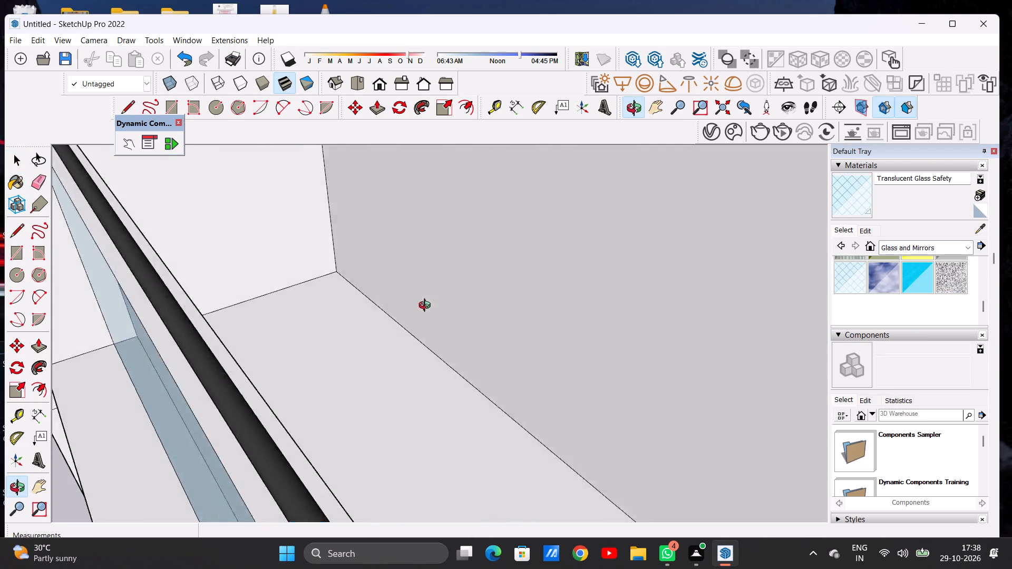
middle_drag(427, 307, 373, 312)
click(120, 371)
middle_drag(164, 382, 385, 334)
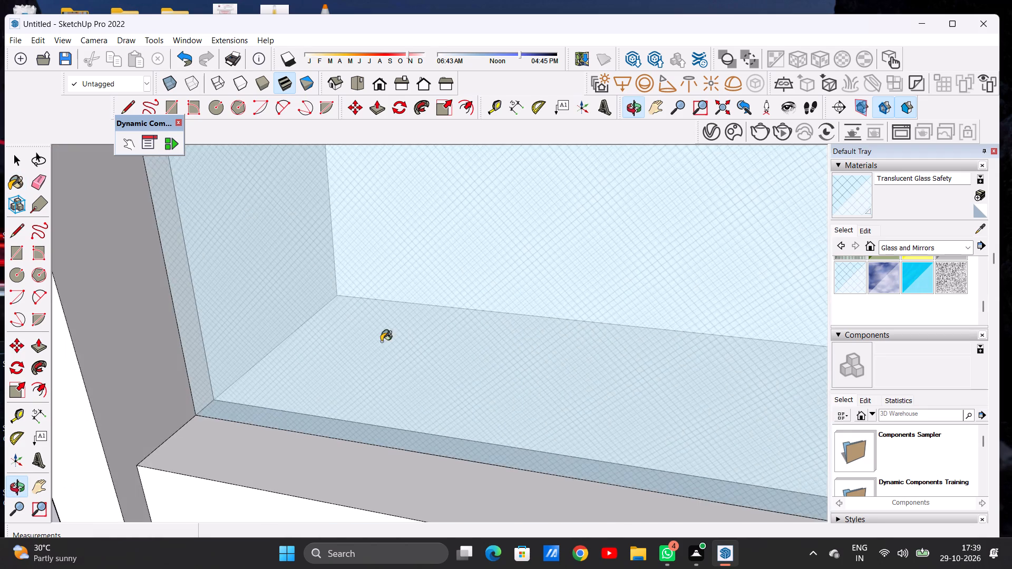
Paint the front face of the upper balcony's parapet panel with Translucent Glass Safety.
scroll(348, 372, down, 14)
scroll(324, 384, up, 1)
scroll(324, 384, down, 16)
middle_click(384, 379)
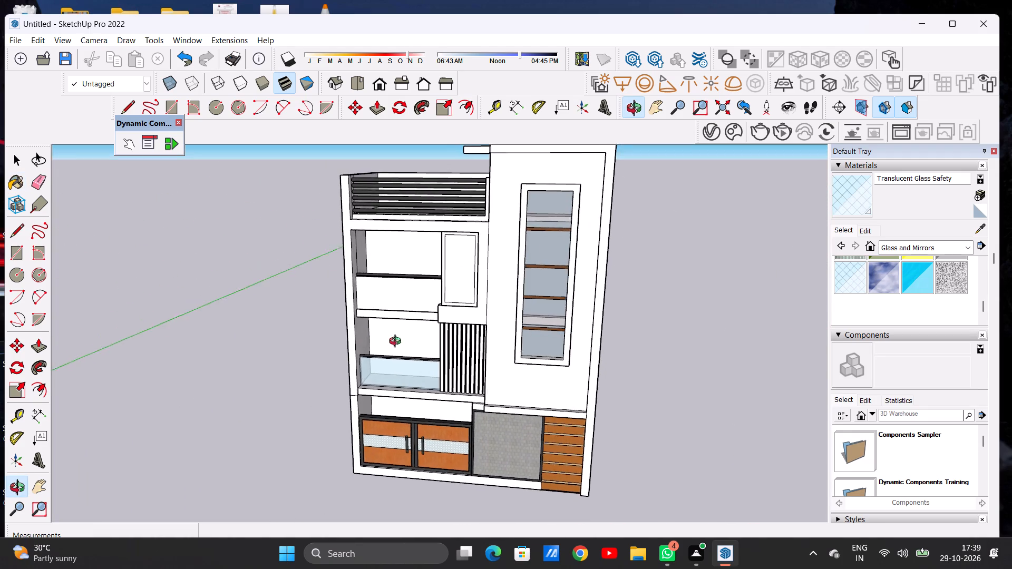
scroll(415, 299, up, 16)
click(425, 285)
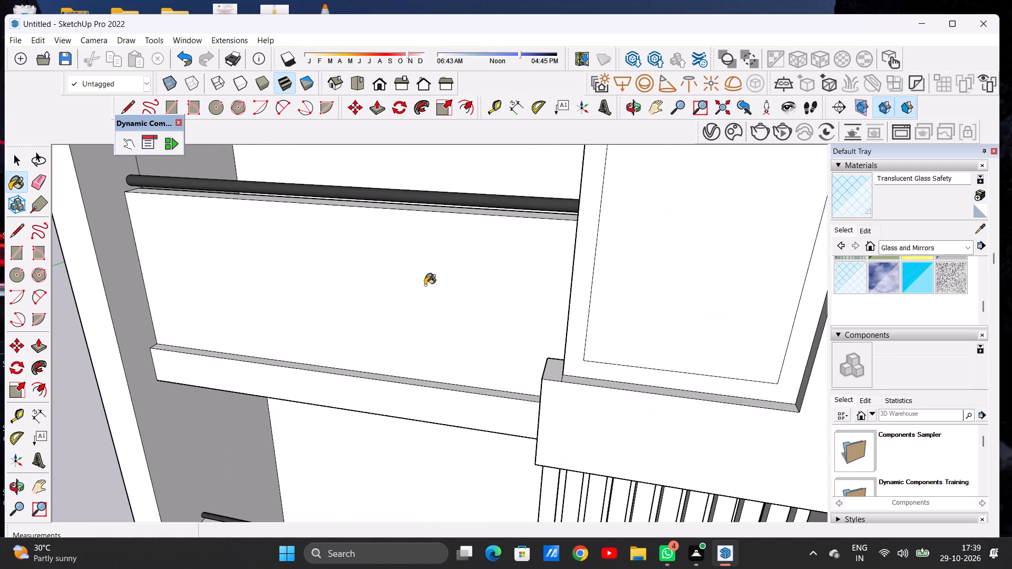
Examine the glass parapet panels of both balconies against the rest of the front elevation.
scroll(447, 302, down, 12)
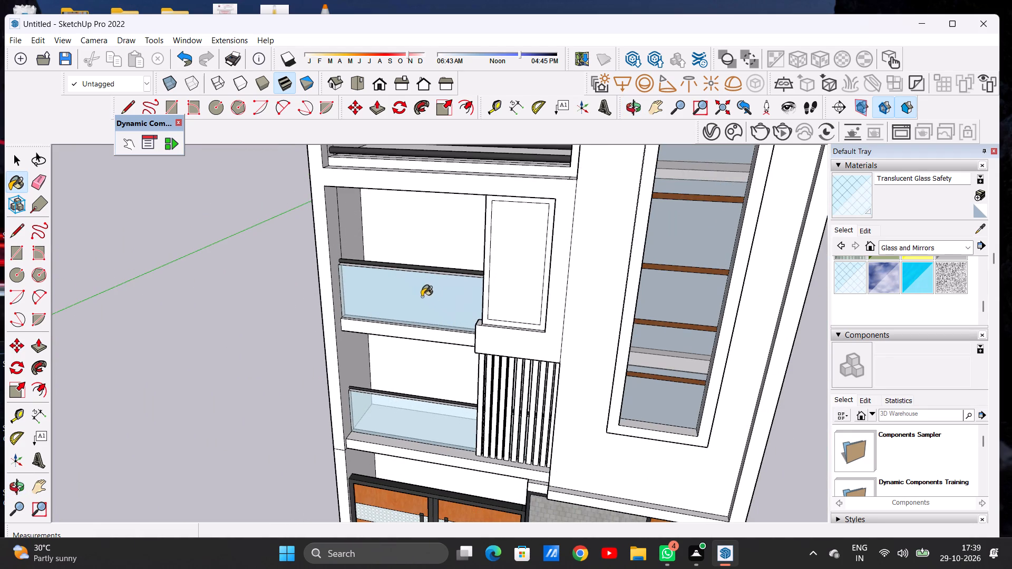
scroll(406, 248, up, 6)
scroll(444, 295, down, 15)
scroll(464, 266, up, 1)
scroll(464, 271, down, 1)
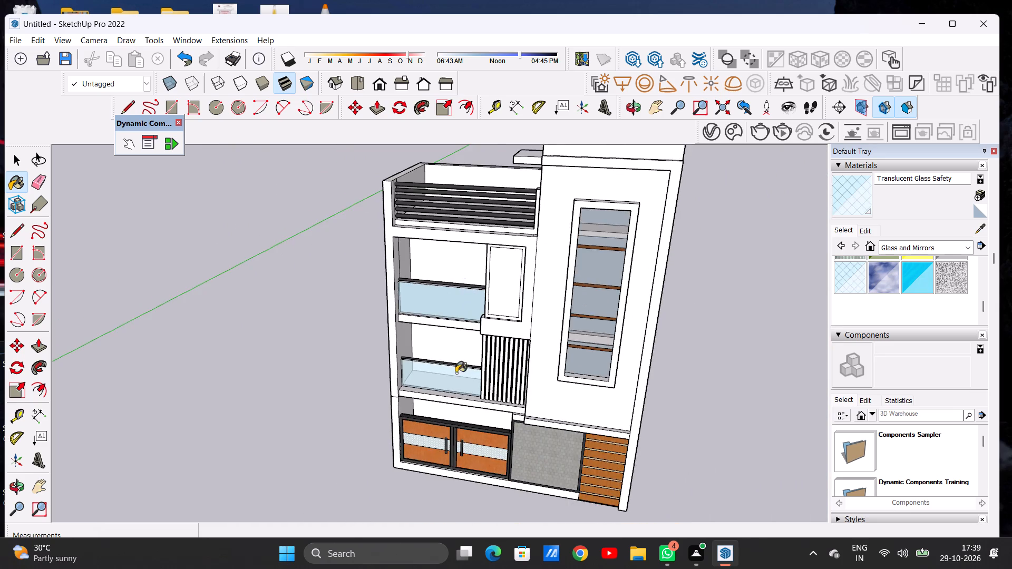
middle_drag(450, 387, 464, 339)
scroll(460, 398, up, 4)
scroll(460, 398, down, 1)
scroll(460, 398, up, 1)
middle_drag(453, 403, 485, 389)
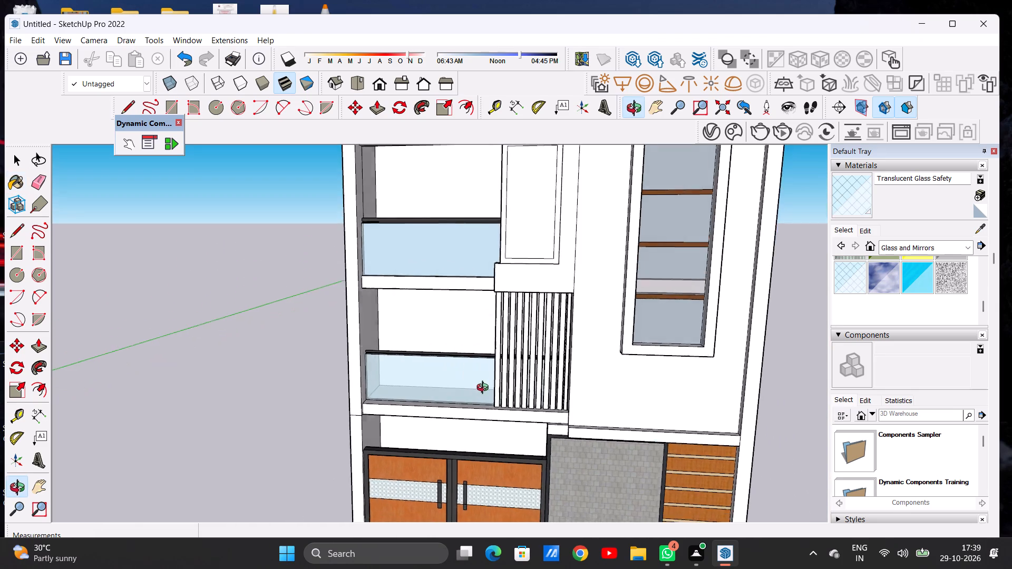
middle_drag(485, 389, 488, 388)
scroll(473, 392, up, 6)
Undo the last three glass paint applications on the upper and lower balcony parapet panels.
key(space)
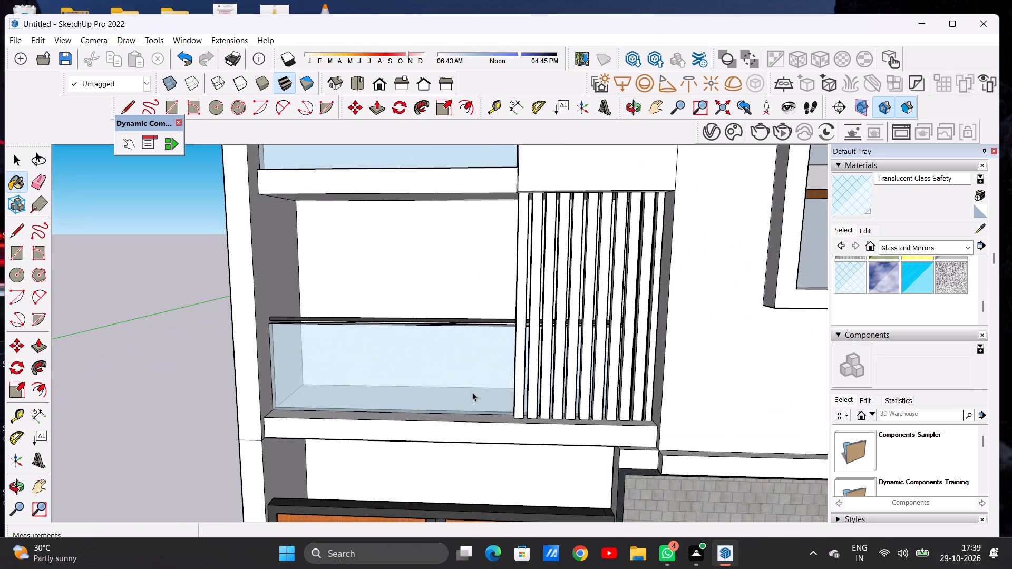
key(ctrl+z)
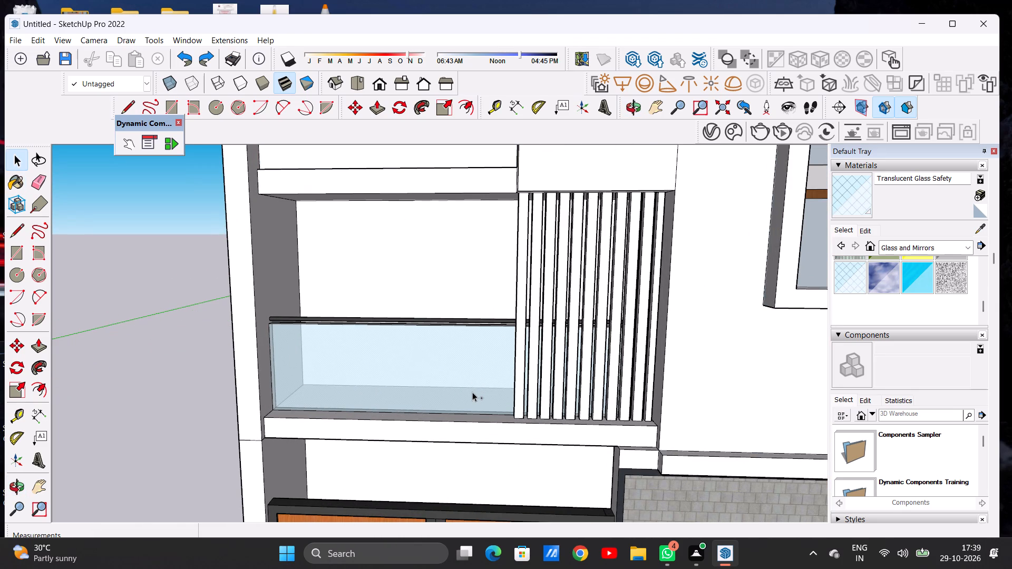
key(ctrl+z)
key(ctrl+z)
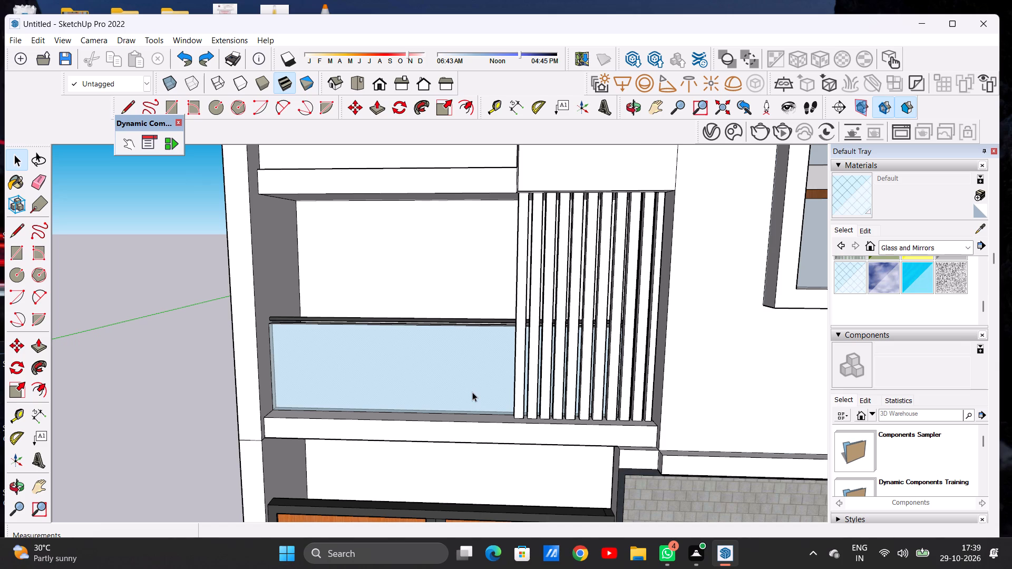
Paint the front face of the lower balcony's parapet panel with Translucent Glass Safety.
scroll(472, 393, down, 14)
scroll(465, 401, up, 10)
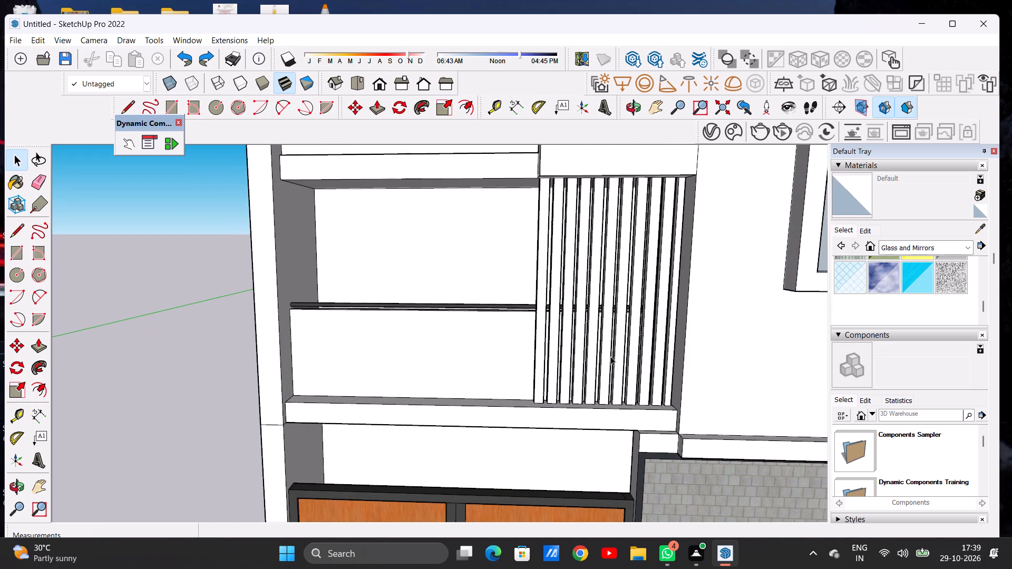
click(854, 279)
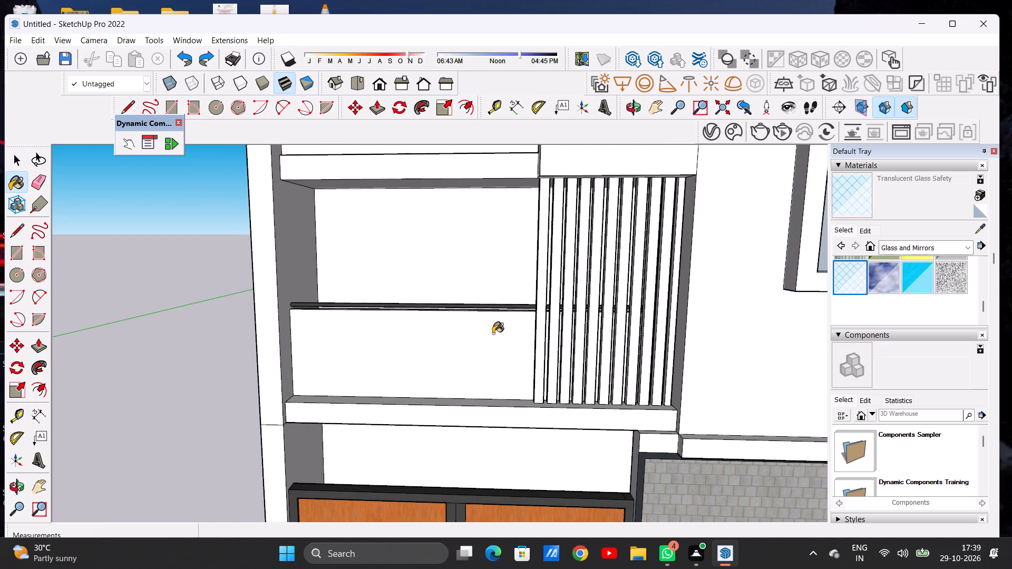
click(491, 336)
Set the opacity of the Translucent Glass Safety material to 14.
click(867, 233)
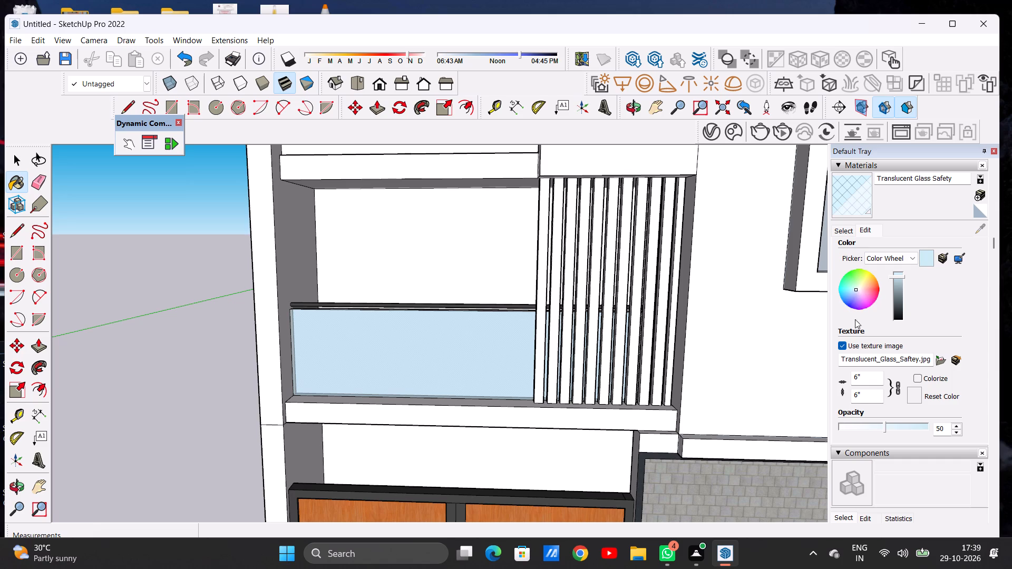
click(853, 429)
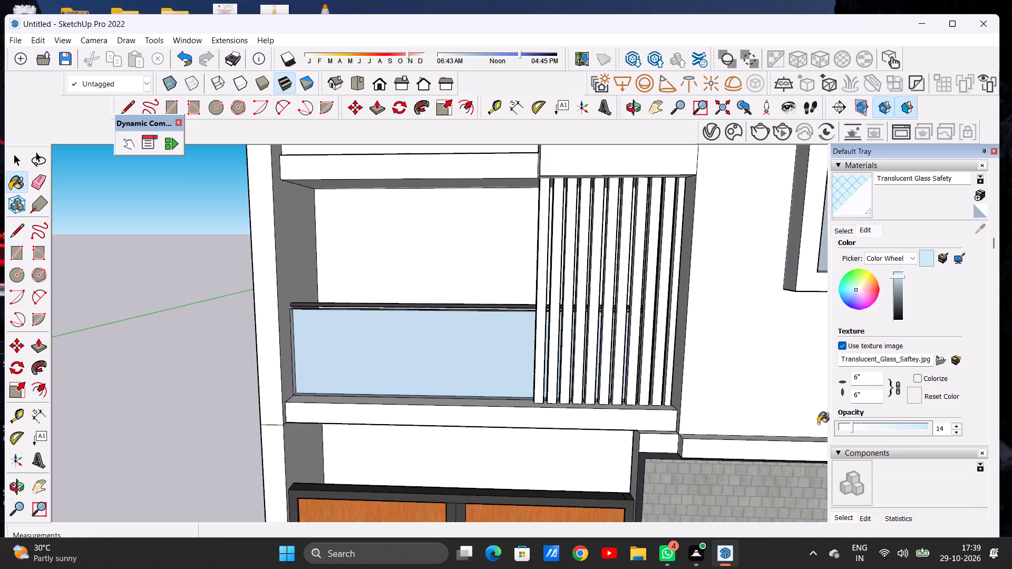
Paint the inner face of the lower balcony's parapet panel with Translucent Glass Safety.
middle_drag(495, 300, 287, 431)
scroll(395, 322, up, 6)
scroll(433, 260, down, 1)
scroll(433, 259, up, 5)
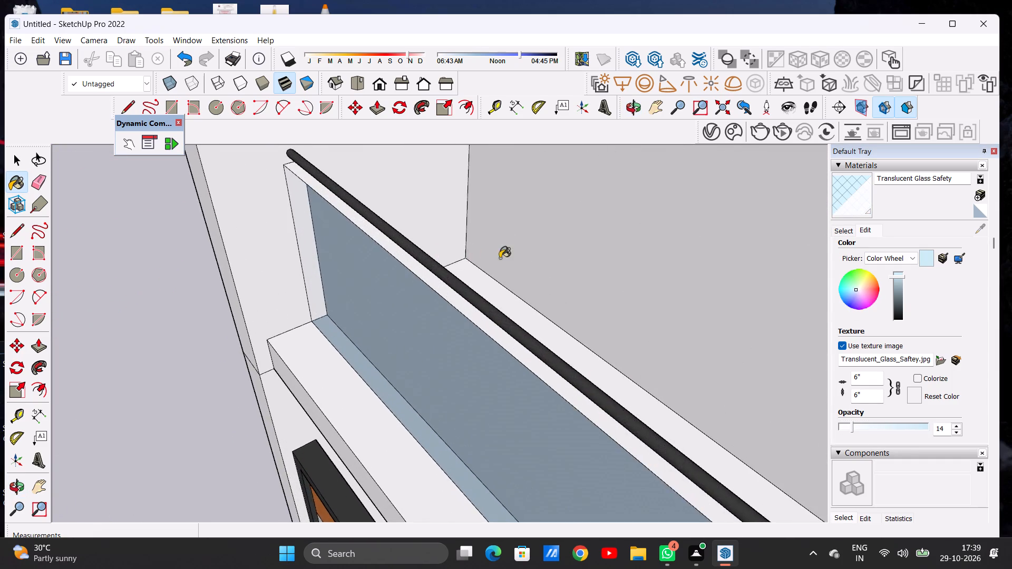
middle_drag(522, 261, 424, 270)
middle_drag(415, 297, 339, 280)
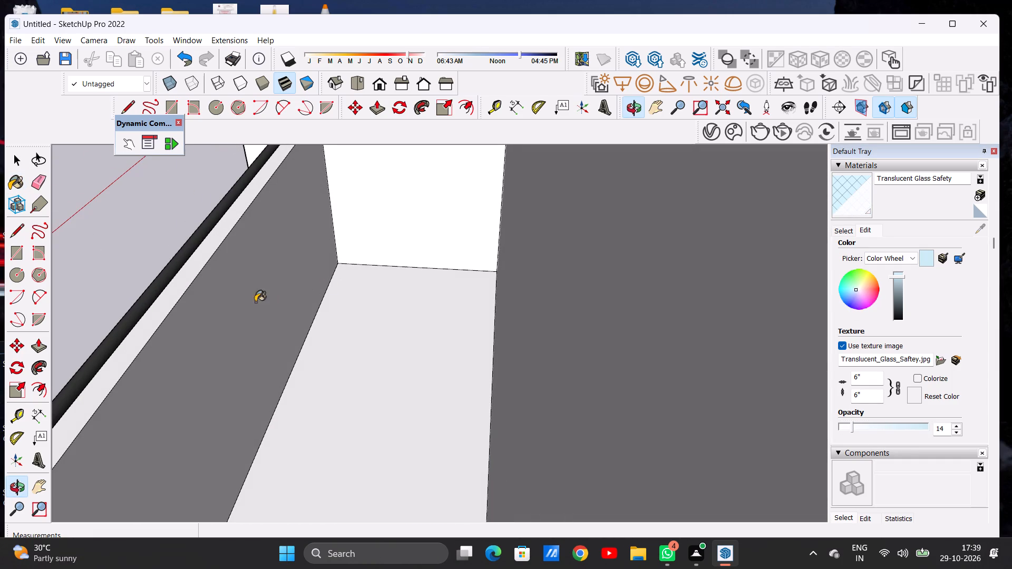
click(223, 308)
Paint the front face of the upper balcony's parapet panel with Translucent Glass Safety.
middle_drag(211, 316, 544, 282)
scroll(415, 339, down, 16)
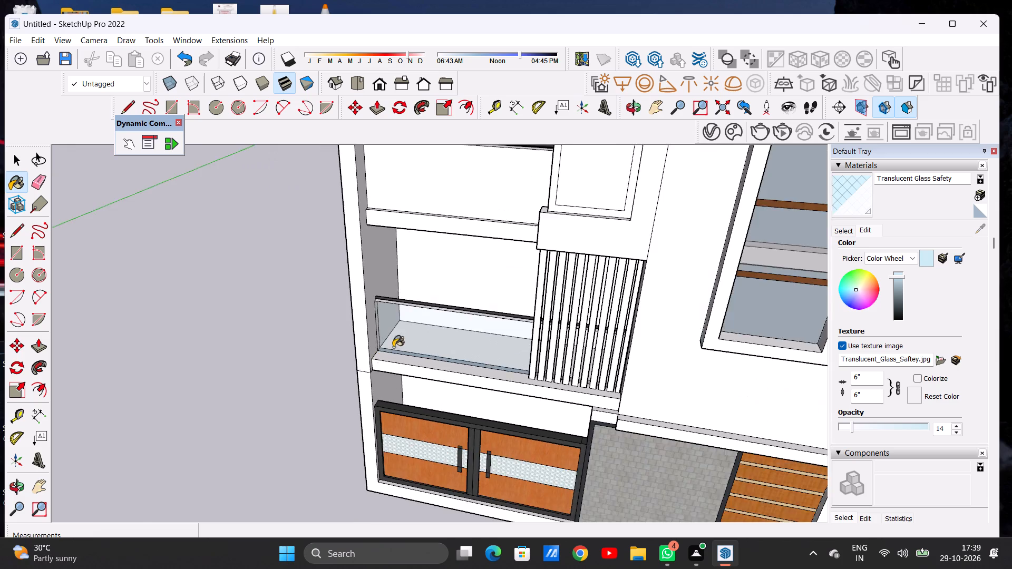
scroll(393, 347, down, 6)
middle_drag(446, 350, 424, 331)
scroll(438, 280, up, 4)
scroll(445, 272, down, 1)
scroll(445, 272, up, 4)
scroll(457, 263, down, 1)
scroll(457, 263, up, 5)
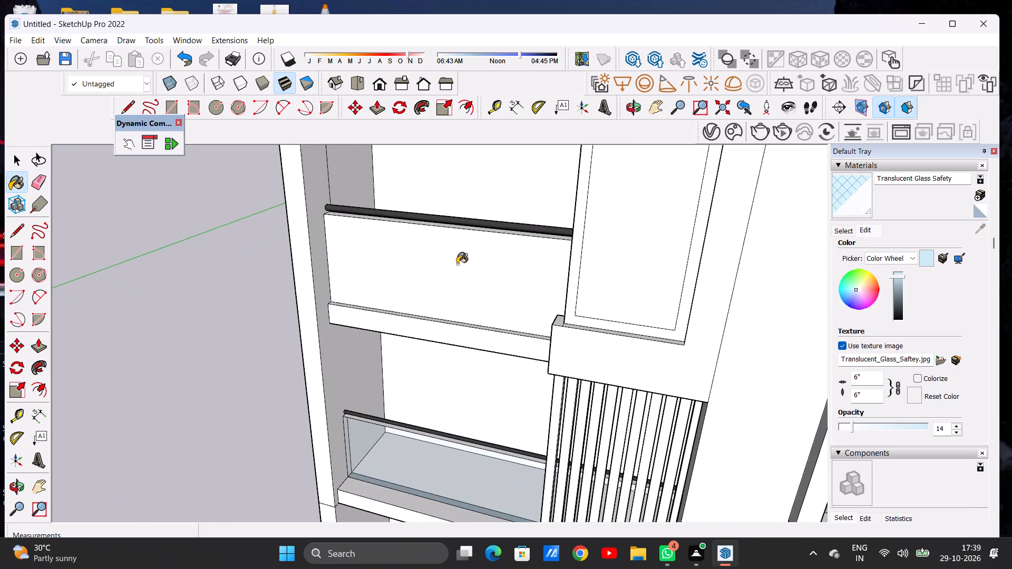
click(457, 266)
Paint the inner face of the upper balcony's parapet panel with Translucent Glass Safety.
scroll(455, 281, down, 9)
scroll(451, 234, up, 12)
middle_drag(452, 278, 283, 352)
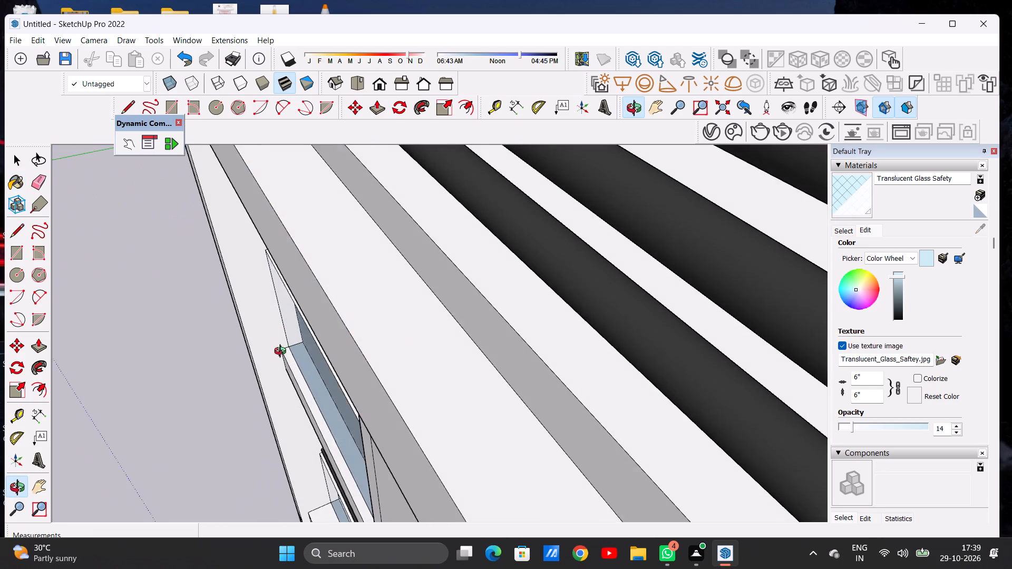
middle_drag(283, 352, 282, 352)
scroll(278, 348, up, 5)
middle_drag(318, 352, 369, 322)
scroll(496, 296, up, 1)
scroll(496, 296, down, 1)
scroll(496, 296, up, 4)
middle_drag(470, 309, 351, 317)
click(245, 344)
Examine both balconies' glass parapet panels from close up and within the whole front elevation.
middle_drag(250, 360, 549, 298)
scroll(398, 344, down, 12)
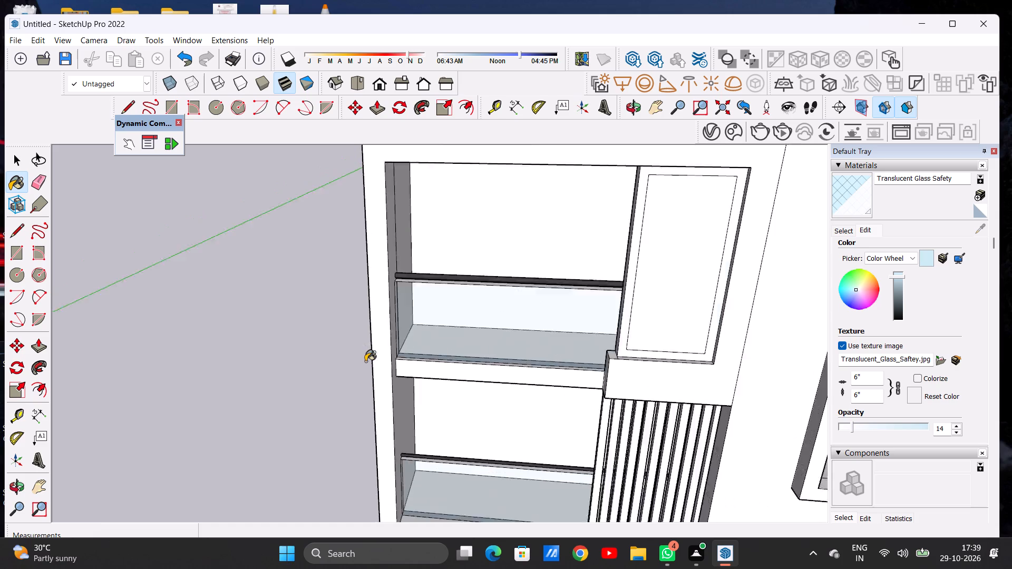
scroll(365, 361, down, 15)
middle_drag(556, 364, 562, 319)
scroll(560, 369, up, 11)
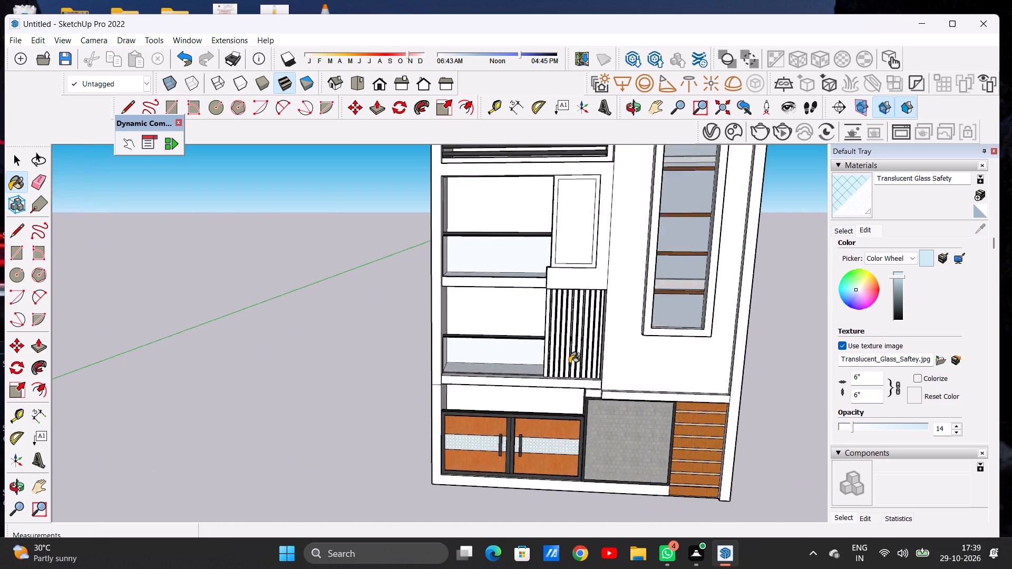
scroll(569, 364, up, 11)
middle_drag(502, 354, 513, 349)
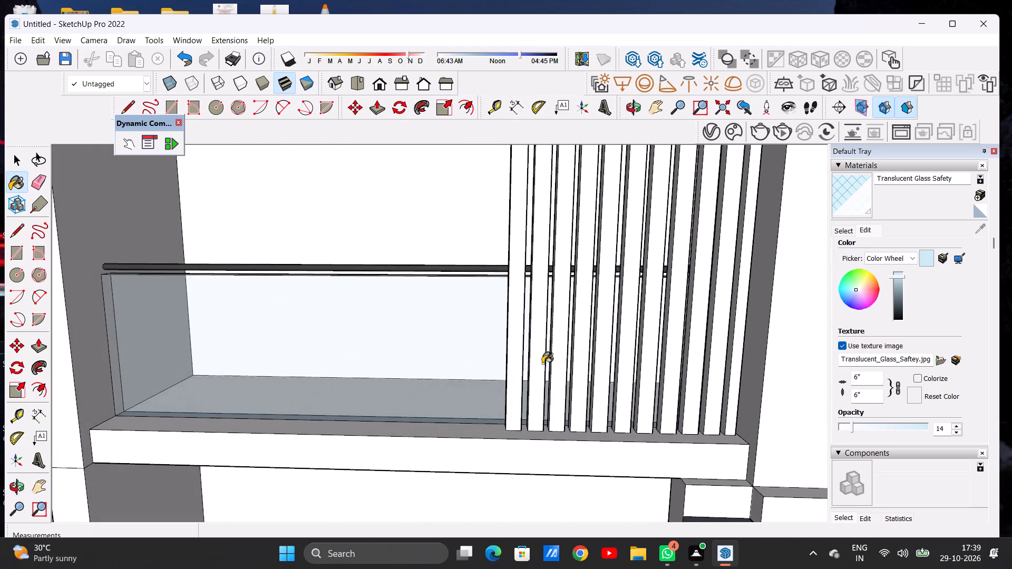
scroll(542, 367, down, 18)
middle_drag(432, 370, 445, 369)
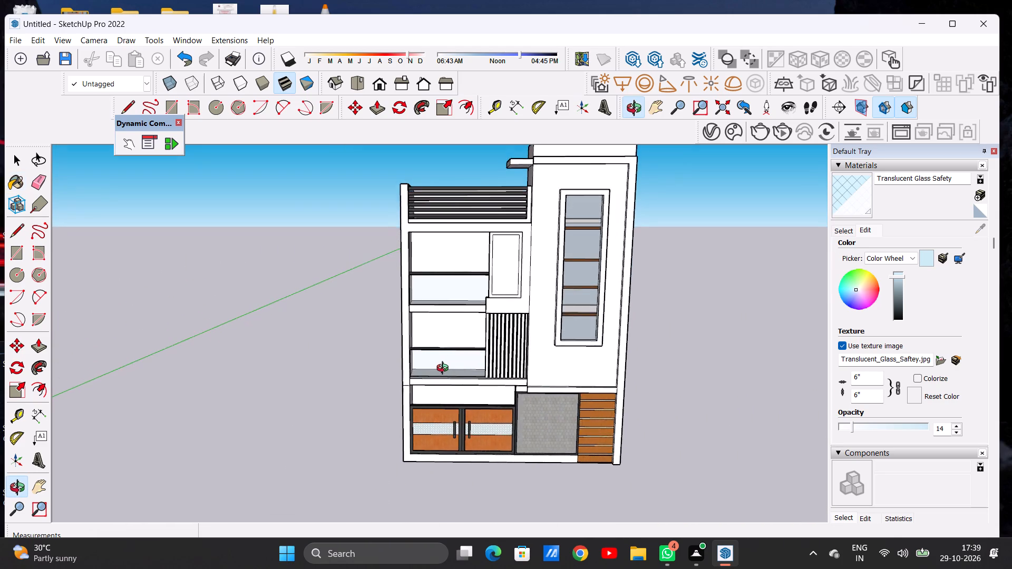
middle_drag(445, 369, 450, 367)
scroll(443, 355, up, 20)
scroll(443, 355, up, 1)
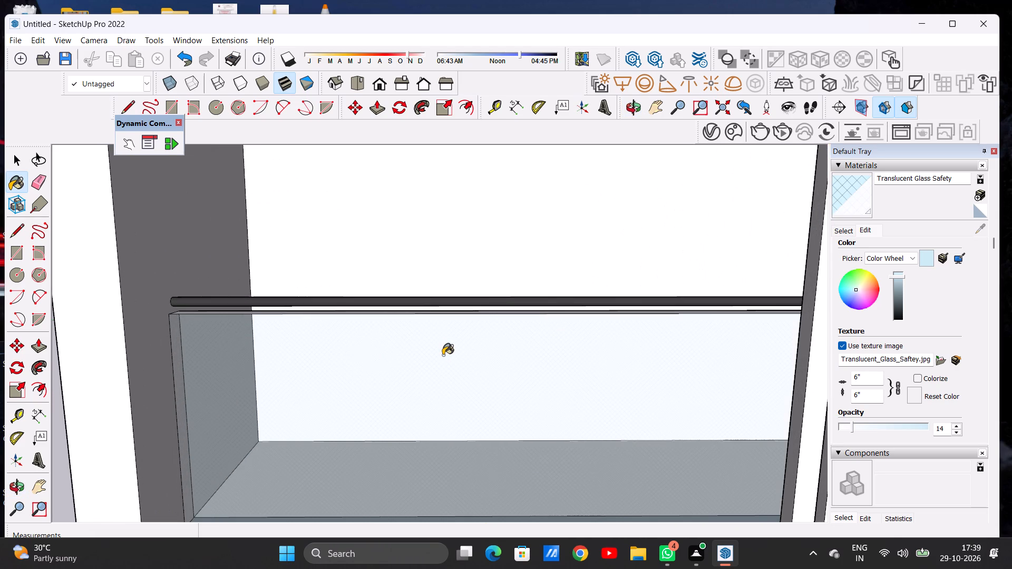
key(space)
scroll(432, 351, down, 15)
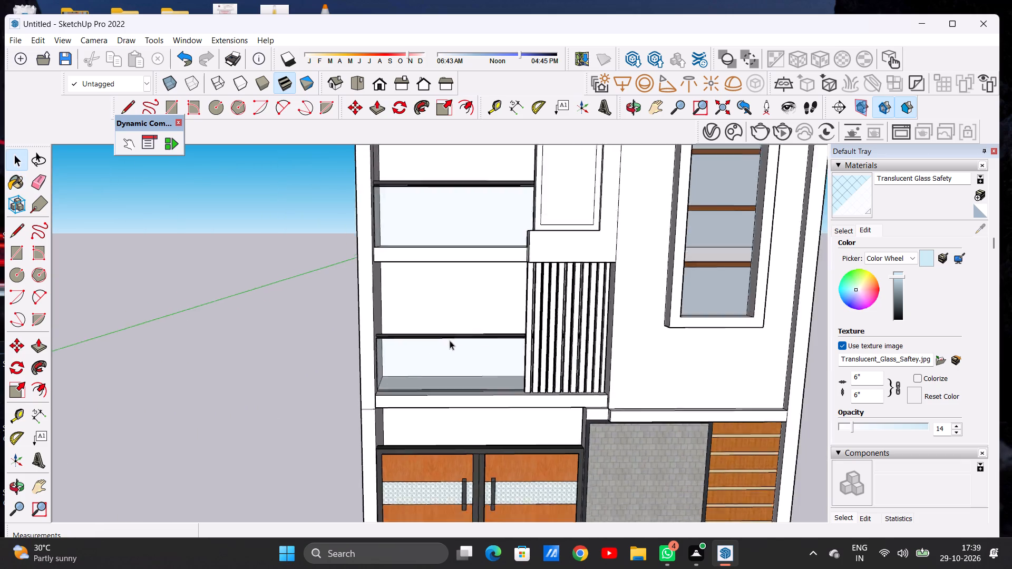
scroll(450, 340, down, 9)
scroll(449, 291, up, 13)
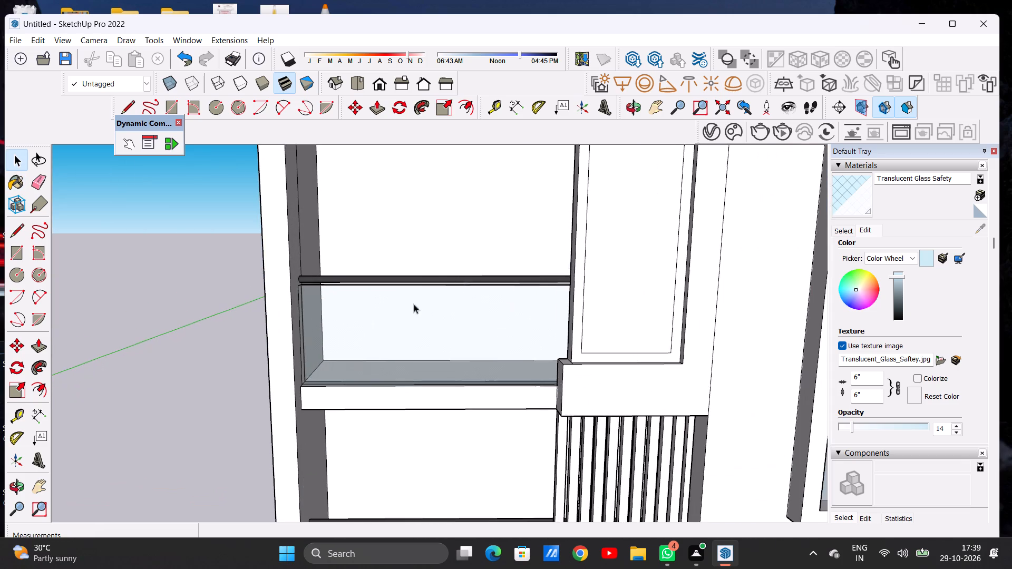
middle_drag(457, 301, 480, 300)
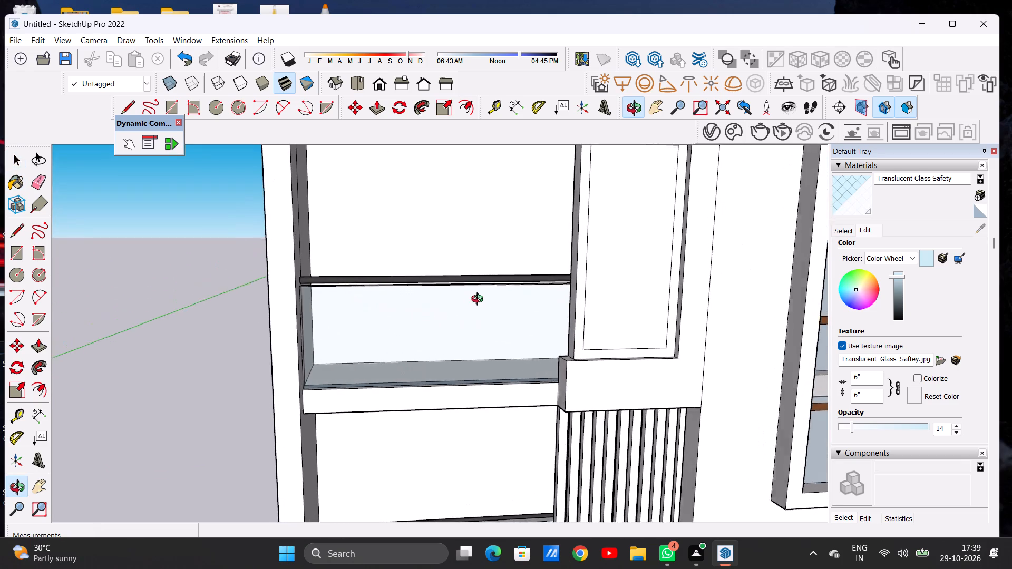
middle_drag(480, 300, 473, 310)
scroll(427, 338, down, 20)
scroll(436, 384, up, 3)
scroll(437, 388, down, 1)
scroll(437, 388, up, 3)
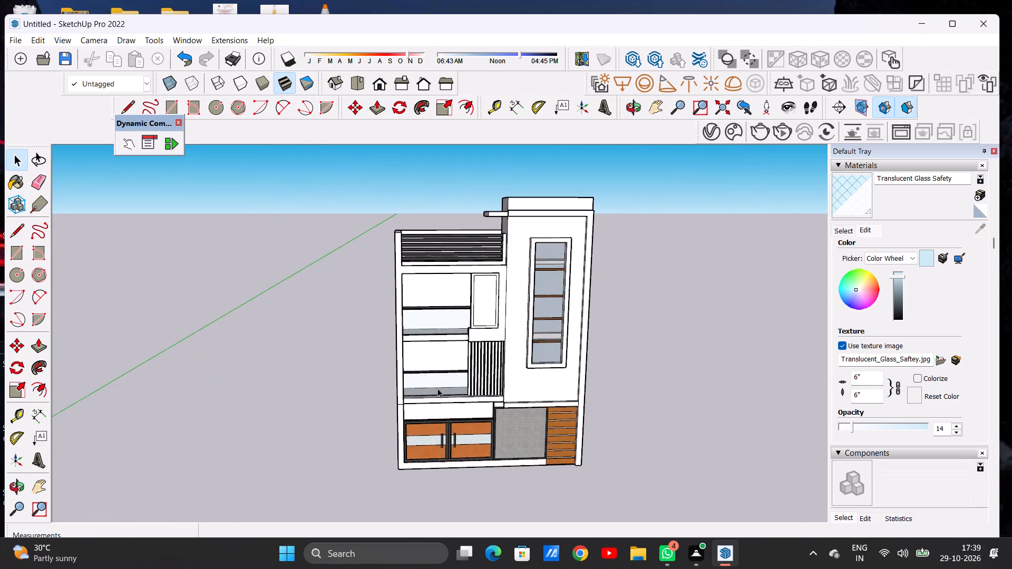
scroll(437, 388, up, 17)
middle_drag(521, 376, 308, 424)
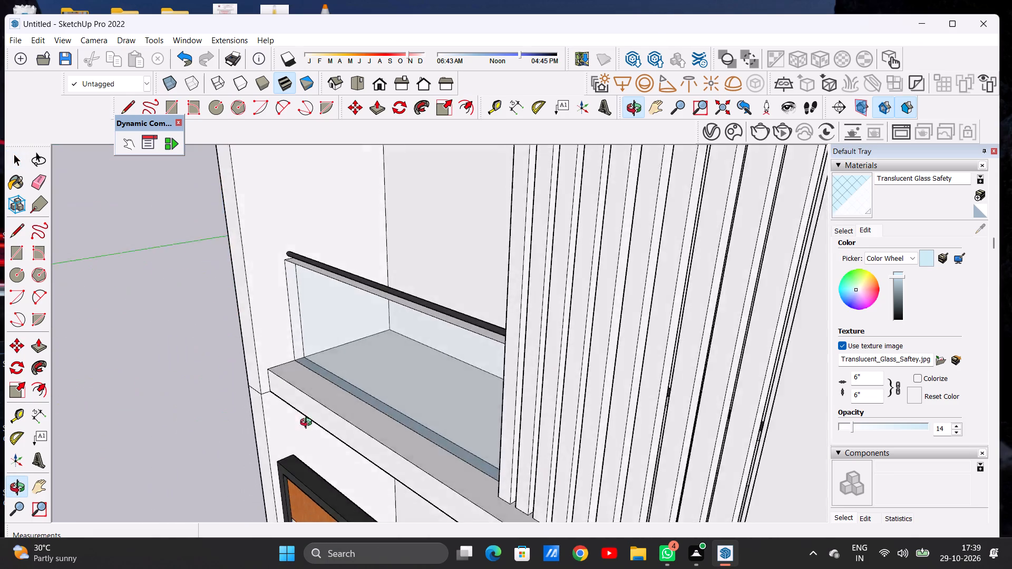
middle_drag(308, 424, 500, 345)
scroll(484, 370, down, 10)
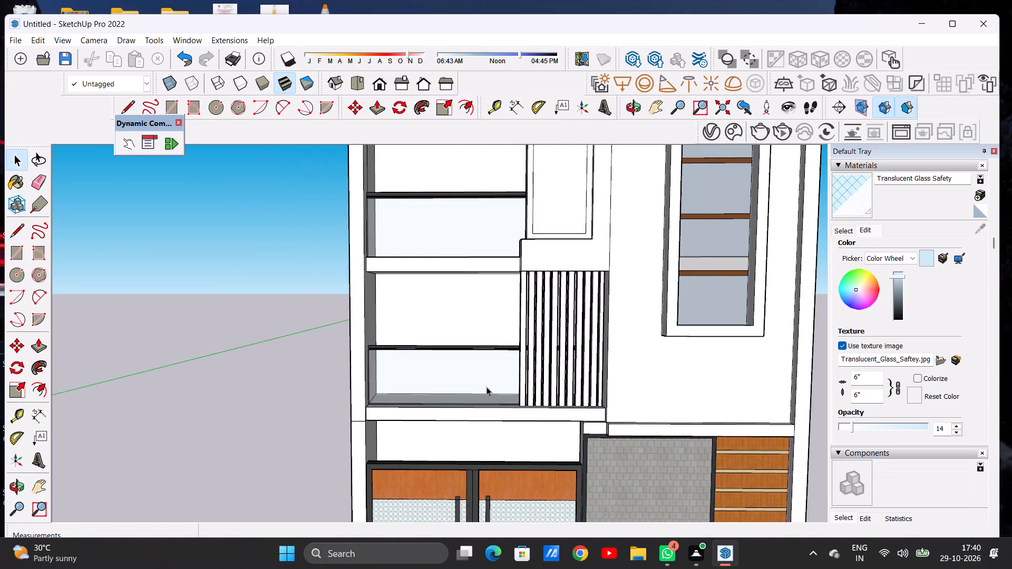
scroll(488, 387, down, 13)
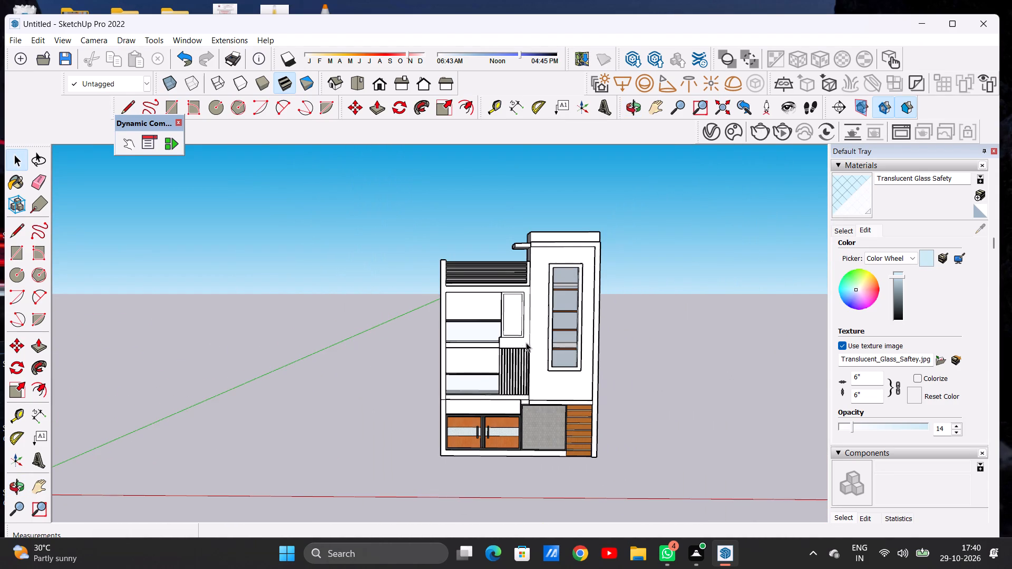
Examine the balcony panels, vertical slats and rooftop railing bars from above and from the front.
scroll(528, 344, up, 14)
middle_drag(471, 330, 492, 388)
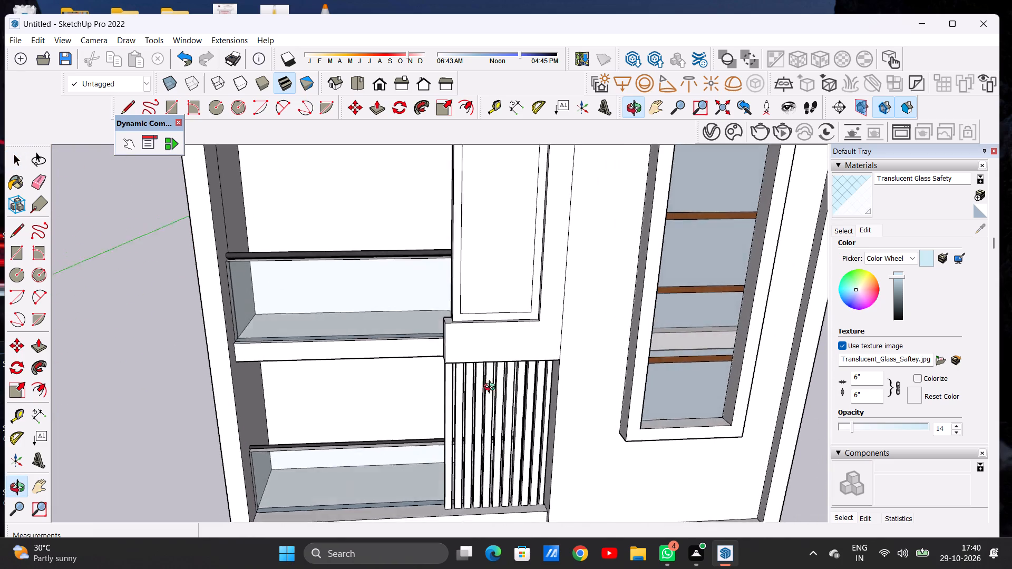
middle_drag(492, 388, 454, 502)
scroll(484, 436, down, 7)
scroll(491, 346, down, 5)
scroll(493, 351, up, 1)
scroll(493, 400, down, 1)
middle_drag(495, 410, 511, 284)
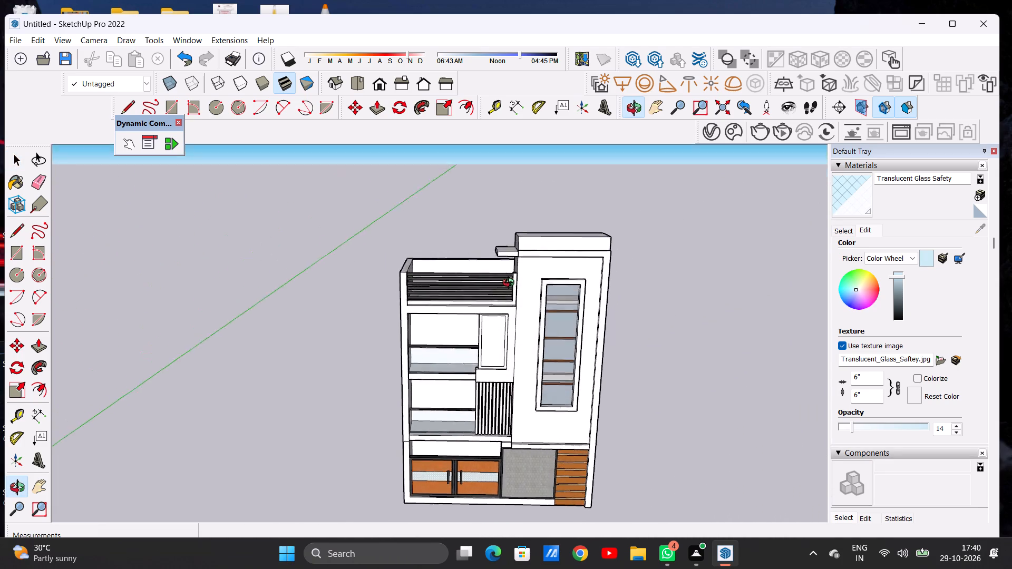
middle_drag(511, 284, 512, 277)
scroll(507, 283, up, 3)
scroll(506, 290, down, 1)
scroll(506, 291, up, 19)
scroll(517, 309, down, 7)
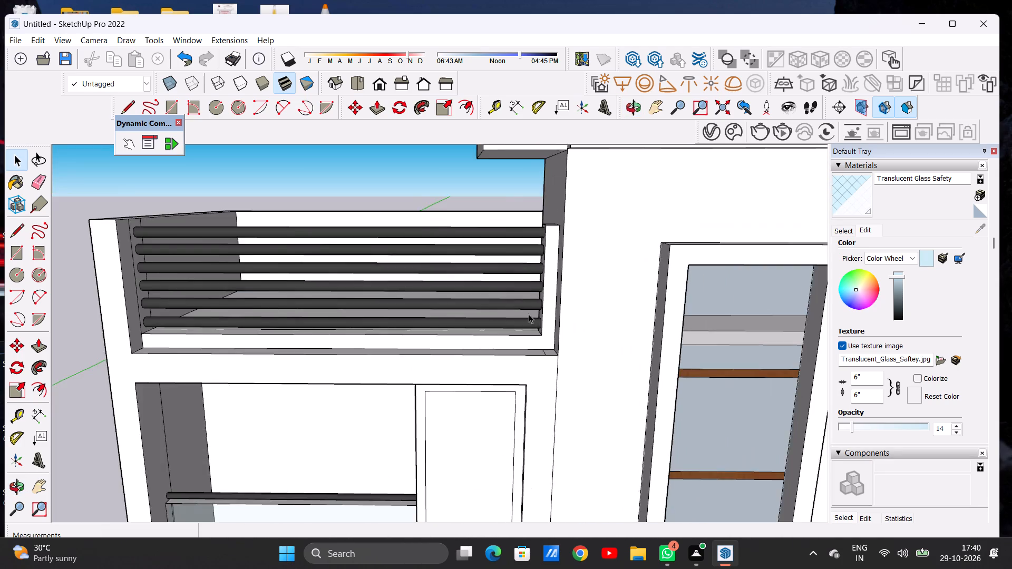
scroll(532, 312, down, 14)
Examine the rooftop railing and the balcony's glass parapet and handrail from above and from close up.
middle_drag(508, 351, 286, 455)
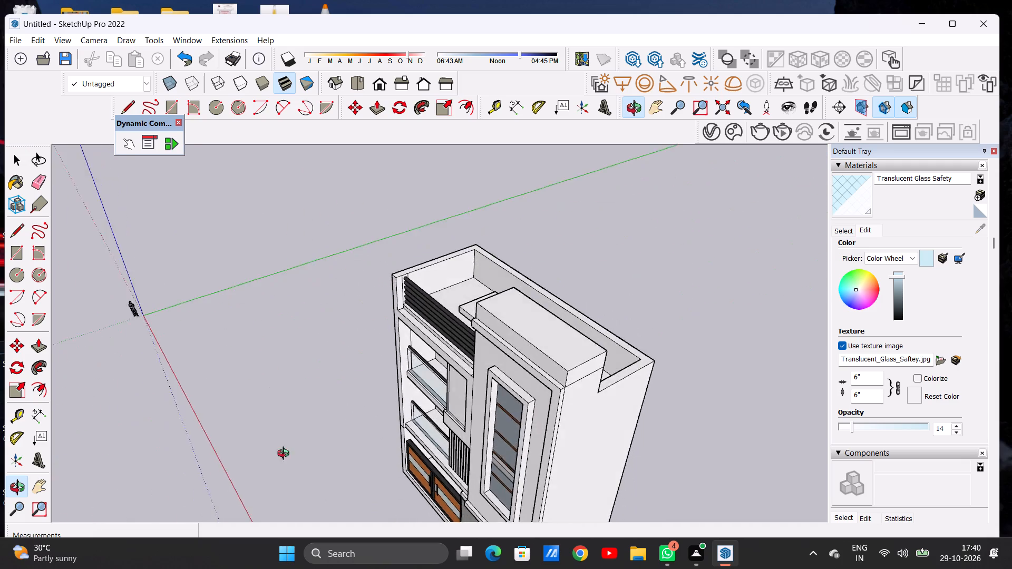
middle_drag(286, 455, 342, 425)
scroll(411, 366, up, 20)
scroll(415, 369, down, 1)
scroll(416, 372, up, 3)
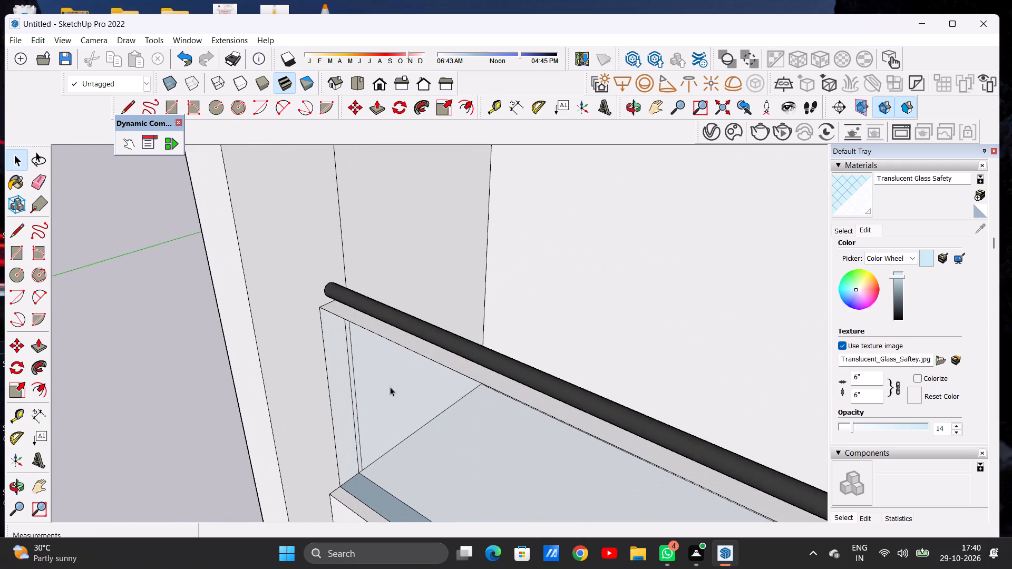
scroll(444, 378, up, 6)
middle_drag(565, 366, 396, 381)
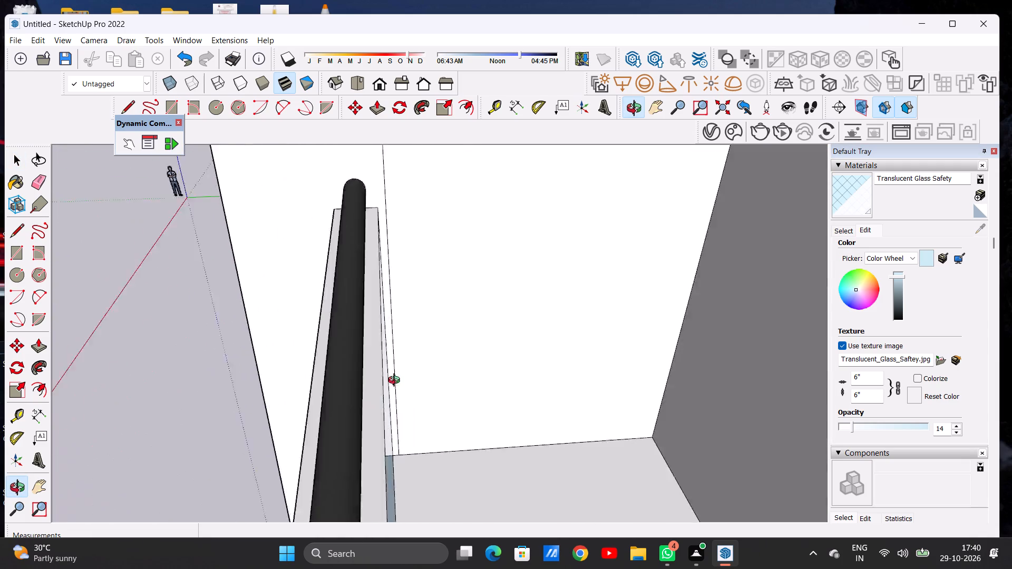
middle_drag(396, 381, 648, 319)
scroll(430, 351, down, 8)
scroll(411, 348, up, 1)
scroll(414, 348, down, 4)
scroll(431, 349, up, 1)
scroll(415, 341, down, 5)
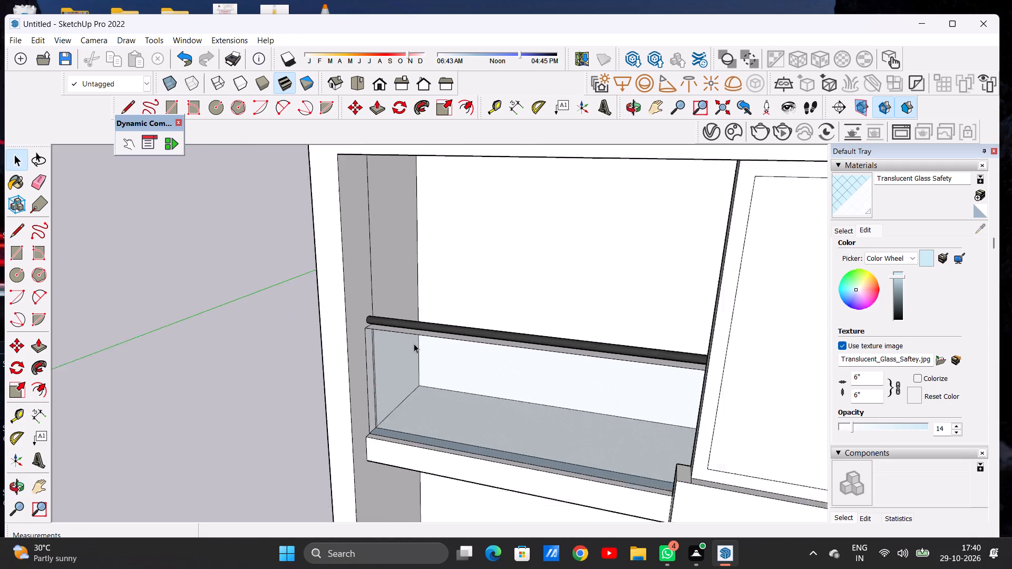
scroll(414, 344, down, 14)
scroll(529, 336, down, 5)
Examine the whole front elevation, then the ground floor's tiled wall panel, its dark frame and the adjoining gate and wood slats.
middle_drag(479, 399, 552, 354)
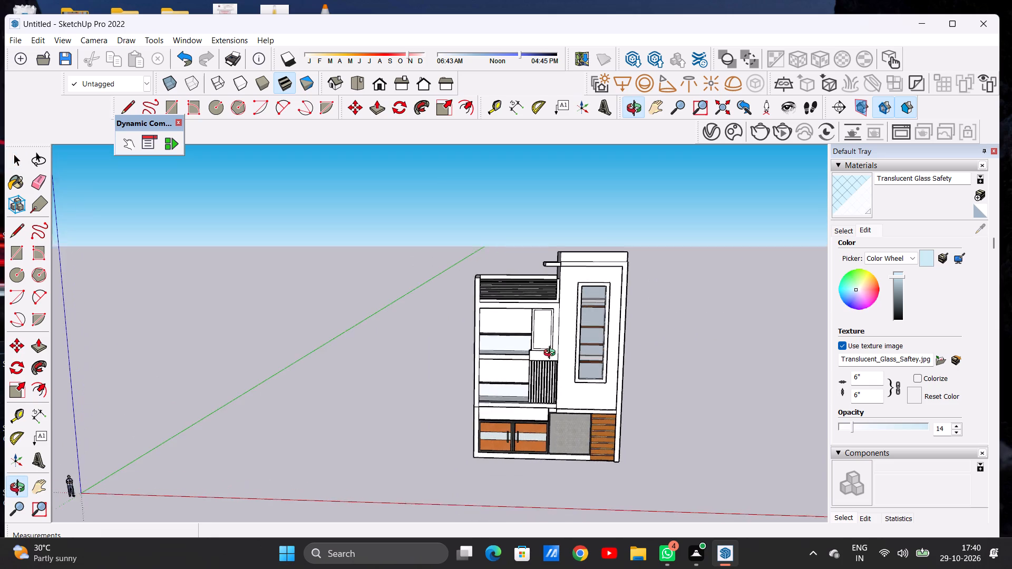
middle_drag(552, 354, 552, 354)
scroll(512, 410, up, 4)
scroll(514, 414, down, 1)
scroll(514, 414, up, 2)
scroll(387, 383, down, 3)
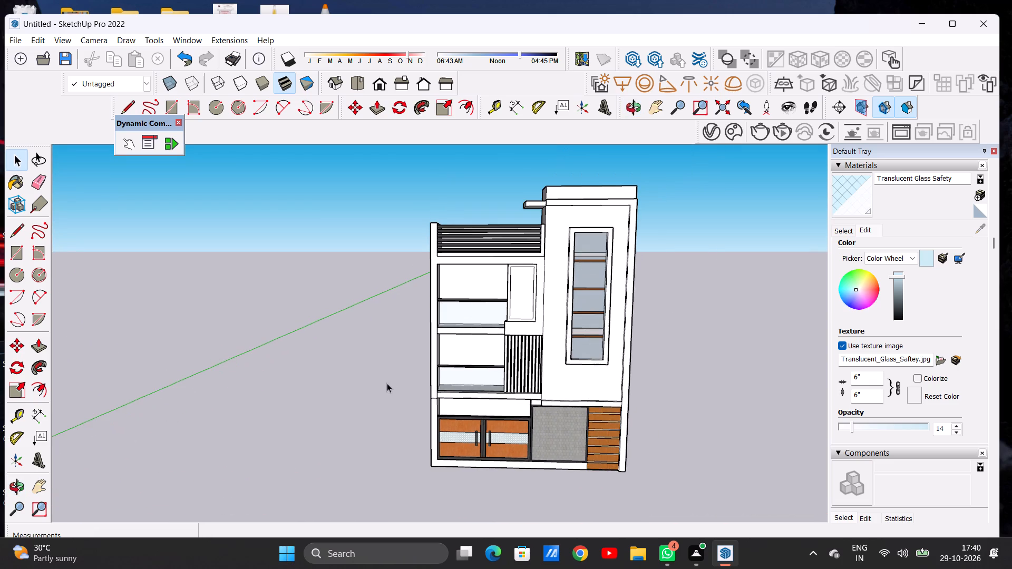
scroll(413, 388, down, 5)
scroll(515, 410, up, 8)
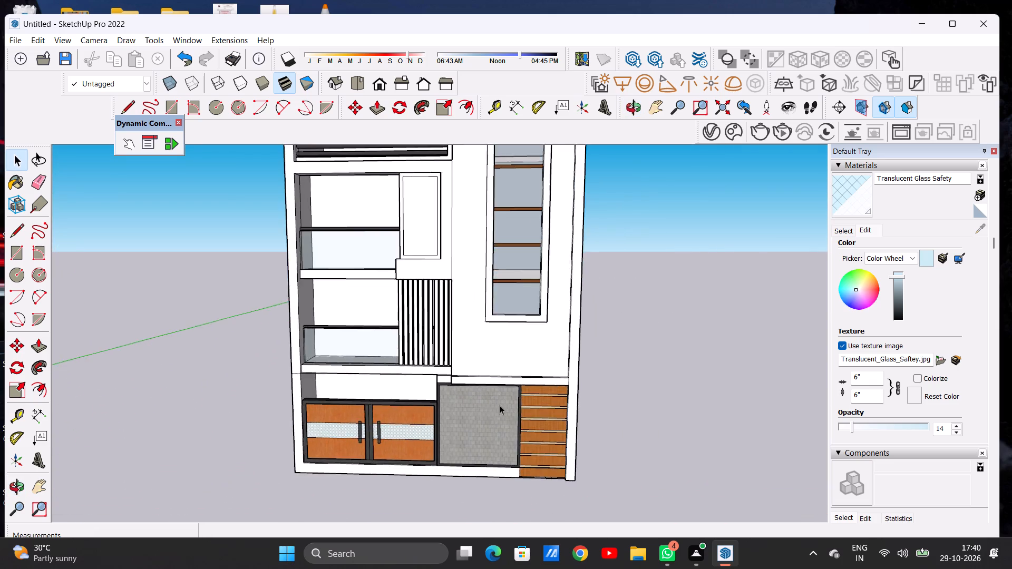
scroll(500, 405, up, 18)
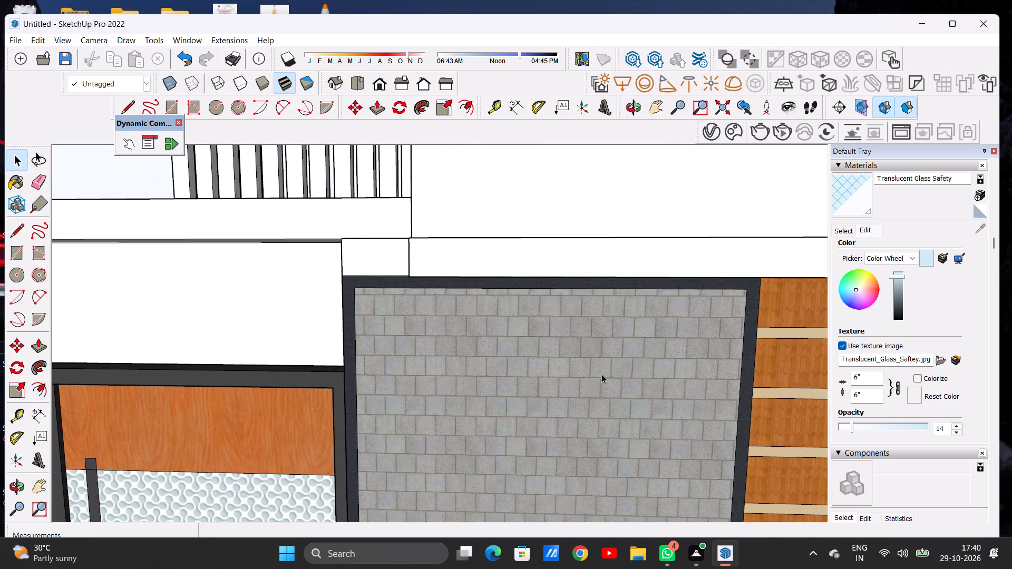
scroll(627, 344, down, 13)
scroll(604, 329, up, 1)
scroll(604, 329, down, 1)
middle_drag(611, 381, 516, 365)
scroll(579, 374, up, 5)
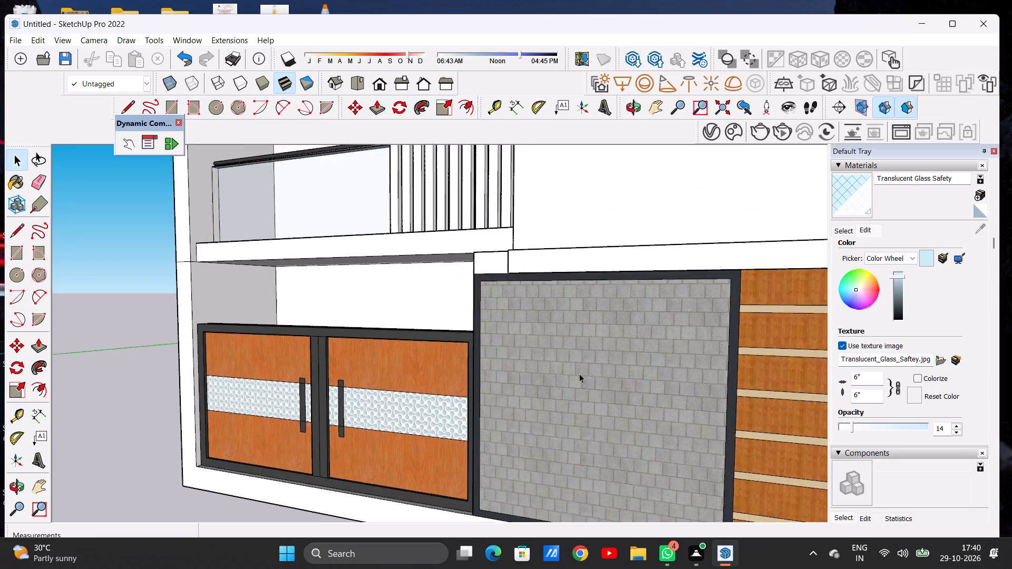
scroll(579, 374, up, 10)
middle_drag(535, 375, 620, 359)
scroll(552, 366, down, 8)
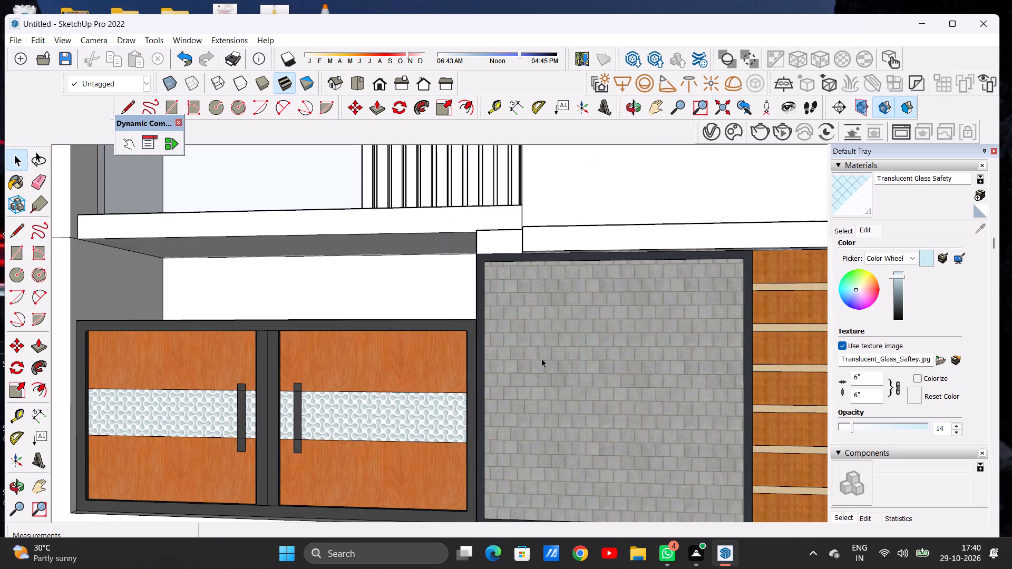
scroll(541, 358, down, 7)
scroll(562, 298, up, 20)
scroll(562, 298, up, 13)
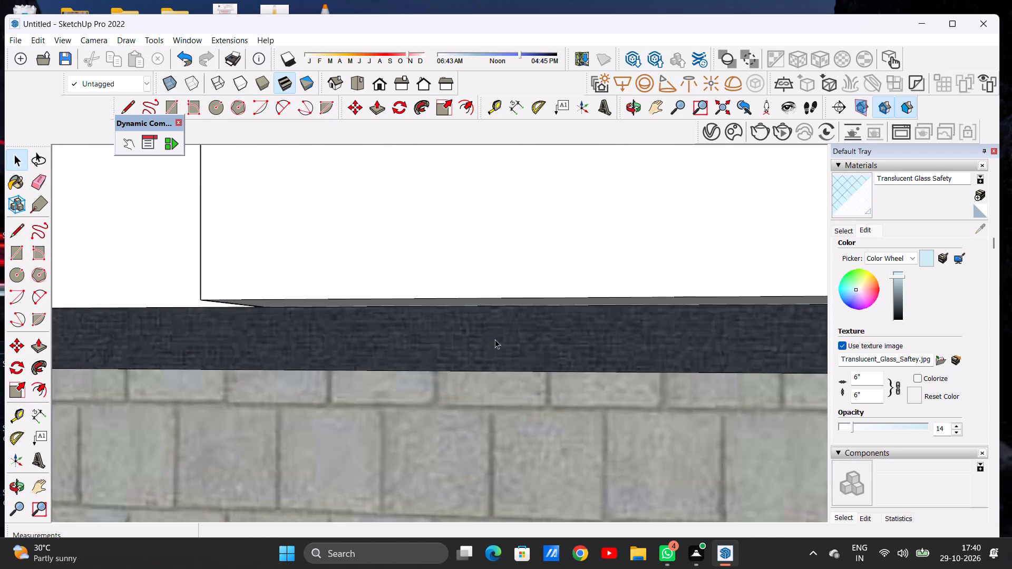
scroll(495, 339, up, 5)
middle_drag(503, 350, 508, 338)
scroll(516, 368, down, 6)
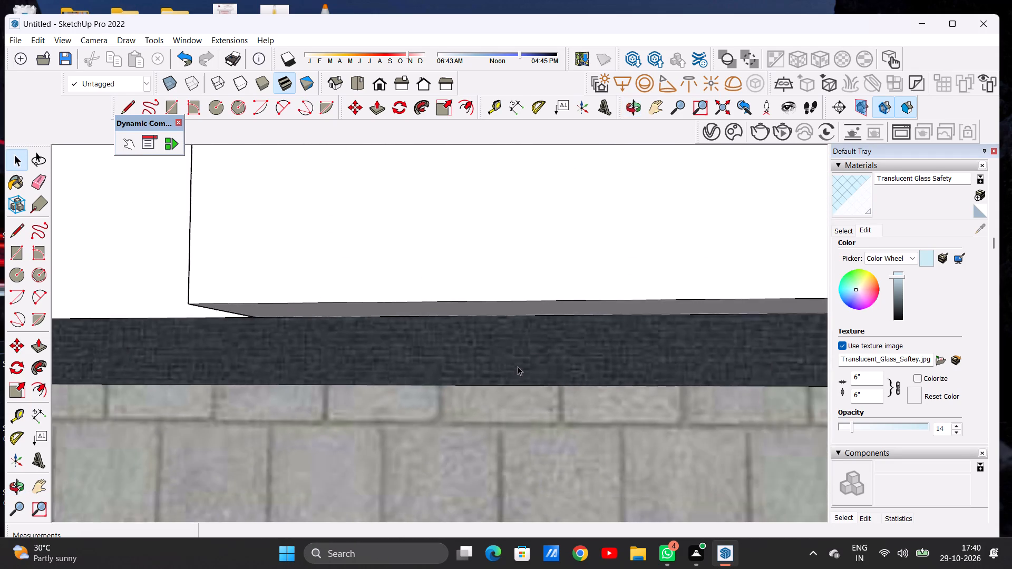
scroll(518, 366, down, 4)
scroll(538, 357, up, 1)
scroll(539, 357, down, 20)
scroll(539, 357, down, 3)
scroll(541, 345, up, 1)
scroll(541, 345, down, 8)
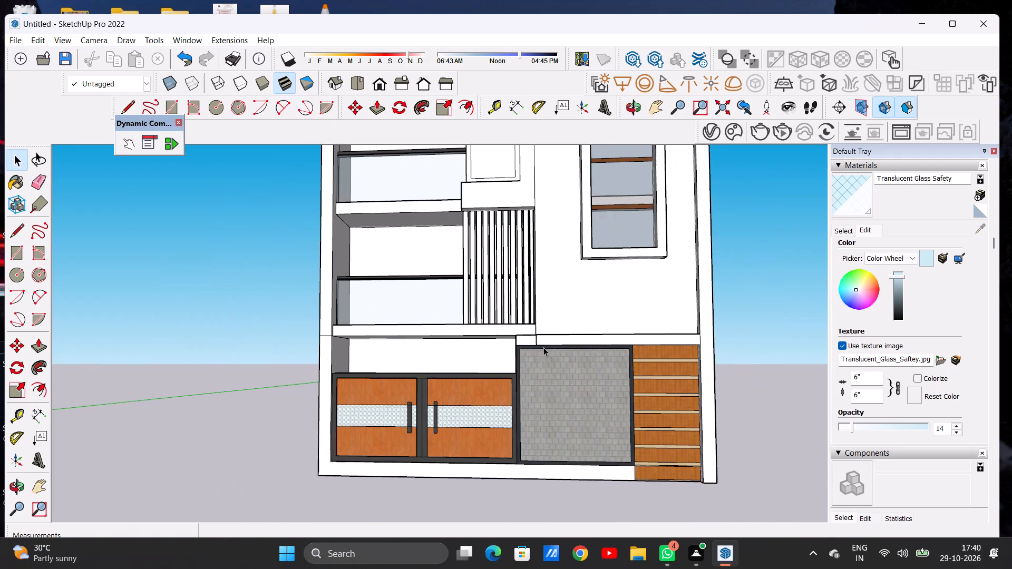
middle_drag(576, 398, 583, 418)
scroll(585, 415, up, 7)
scroll(589, 414, down, 1)
scroll(589, 414, up, 3)
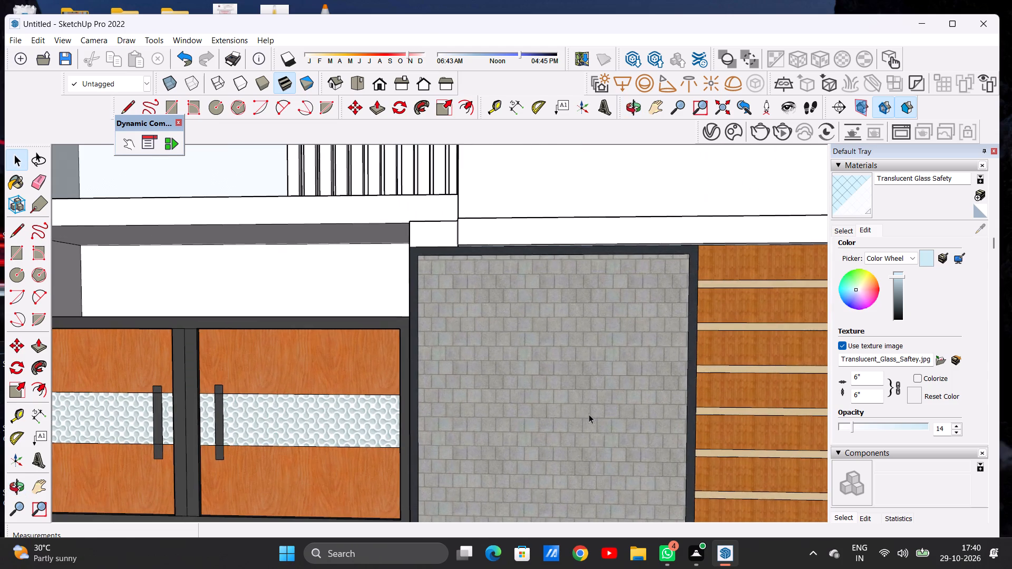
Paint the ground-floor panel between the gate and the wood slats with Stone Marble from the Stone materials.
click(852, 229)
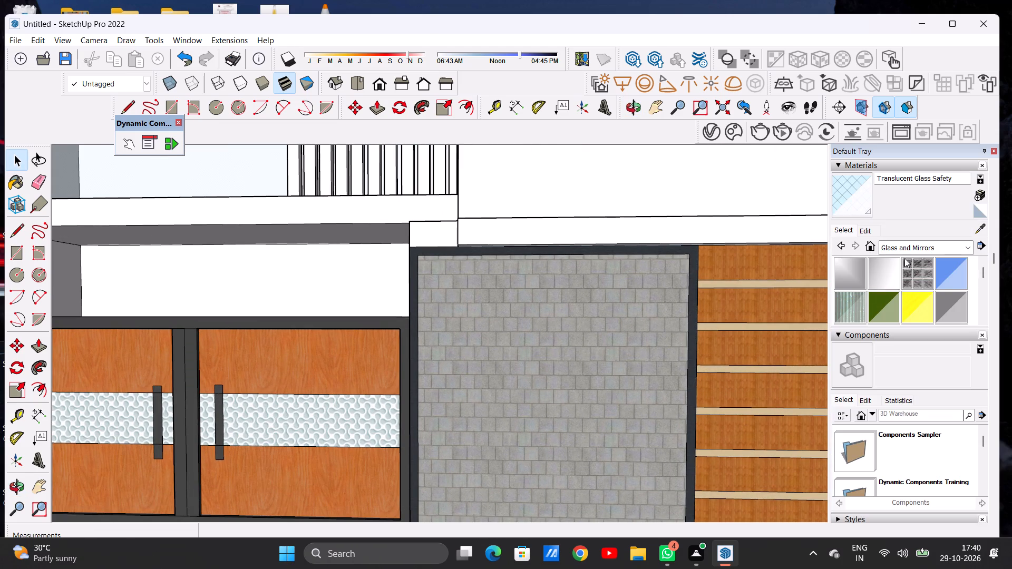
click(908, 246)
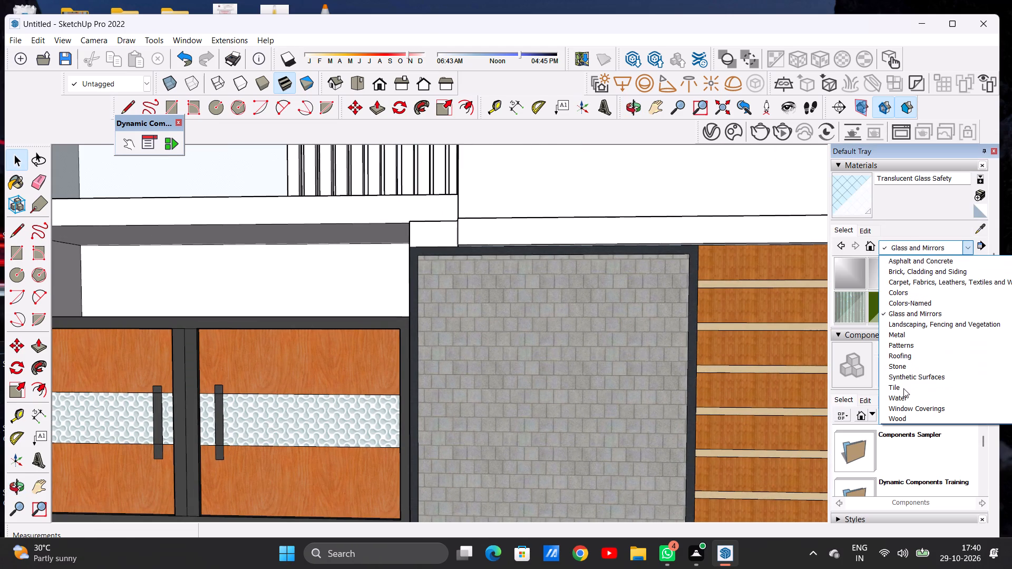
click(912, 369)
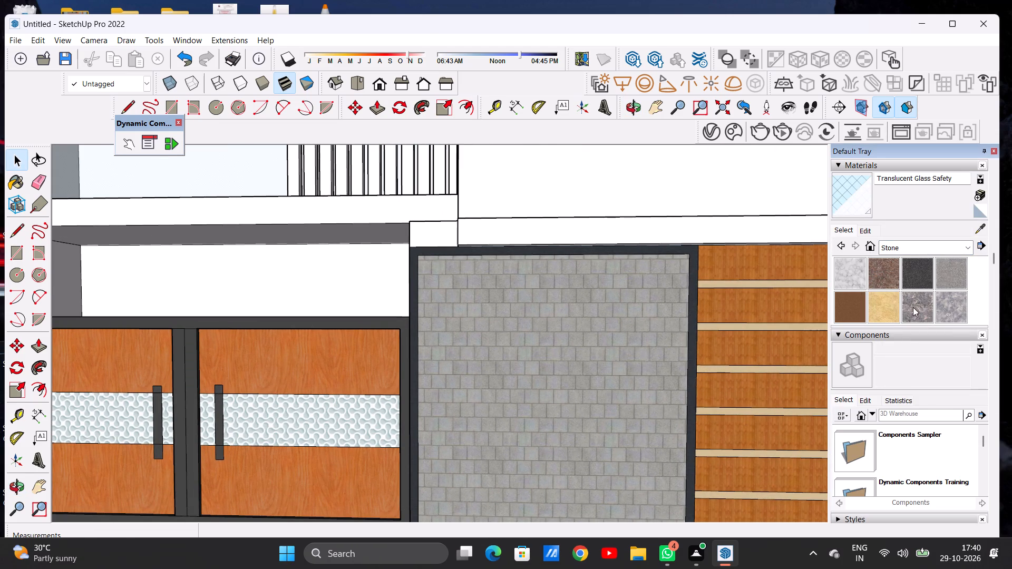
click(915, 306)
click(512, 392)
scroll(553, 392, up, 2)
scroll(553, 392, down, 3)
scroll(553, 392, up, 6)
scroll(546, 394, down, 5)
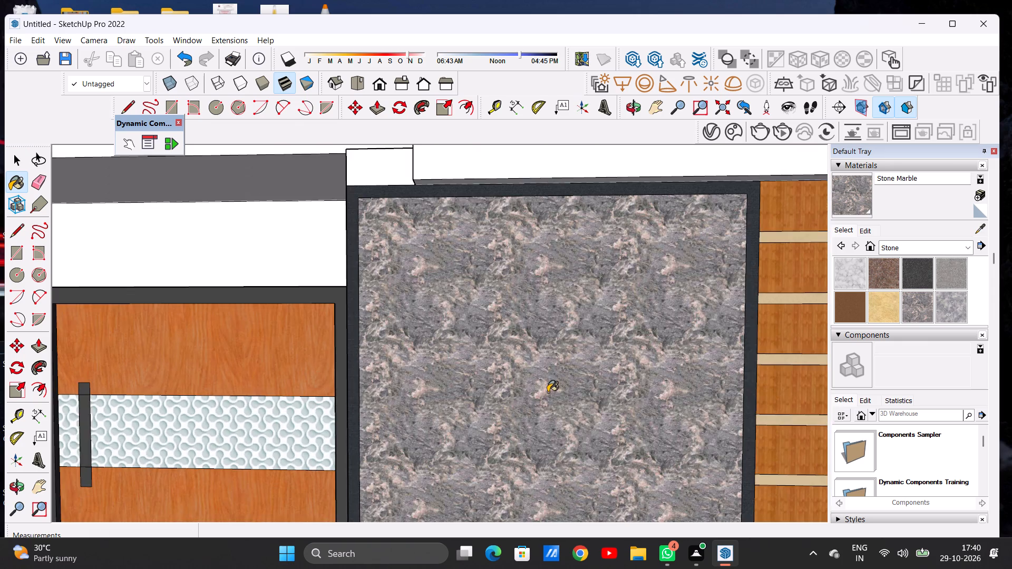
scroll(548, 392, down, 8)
Paint the ground-floor panel between the gate and the wood slats with Stone Vein Gray.
click(947, 309)
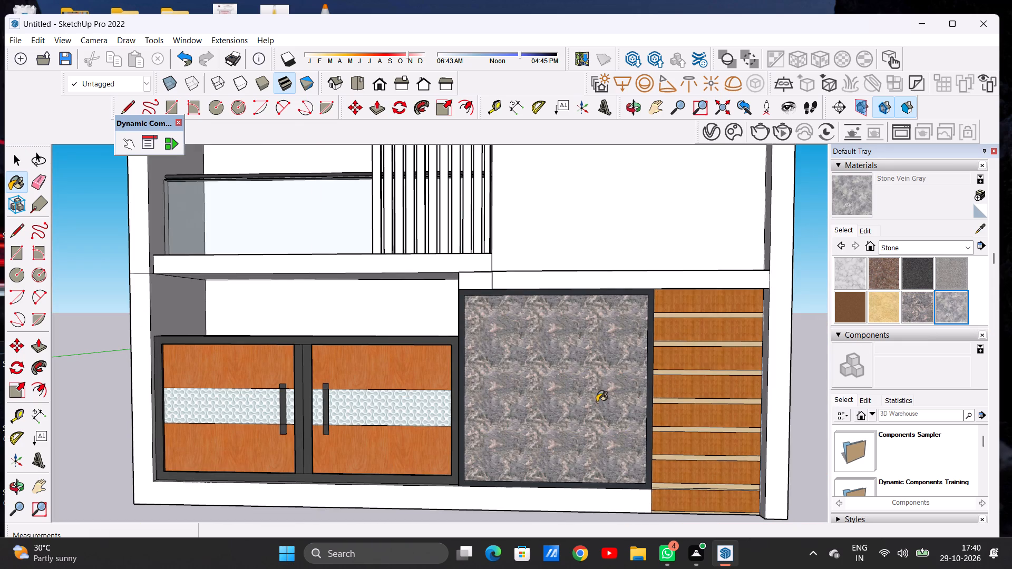
click(558, 407)
scroll(562, 410, up, 13)
scroll(565, 413, down, 10)
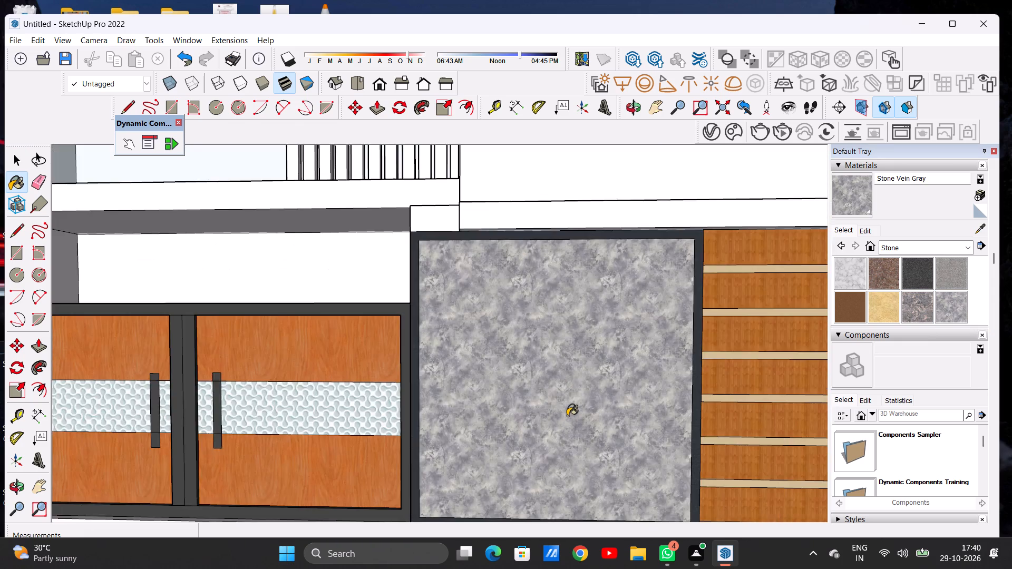
scroll(567, 416, down, 6)
scroll(567, 424, up, 1)
scroll(567, 424, down, 11)
Examine the ground-floor stone panel, its dark frame and the ledges above it from several angles.
middle_drag(586, 406, 610, 444)
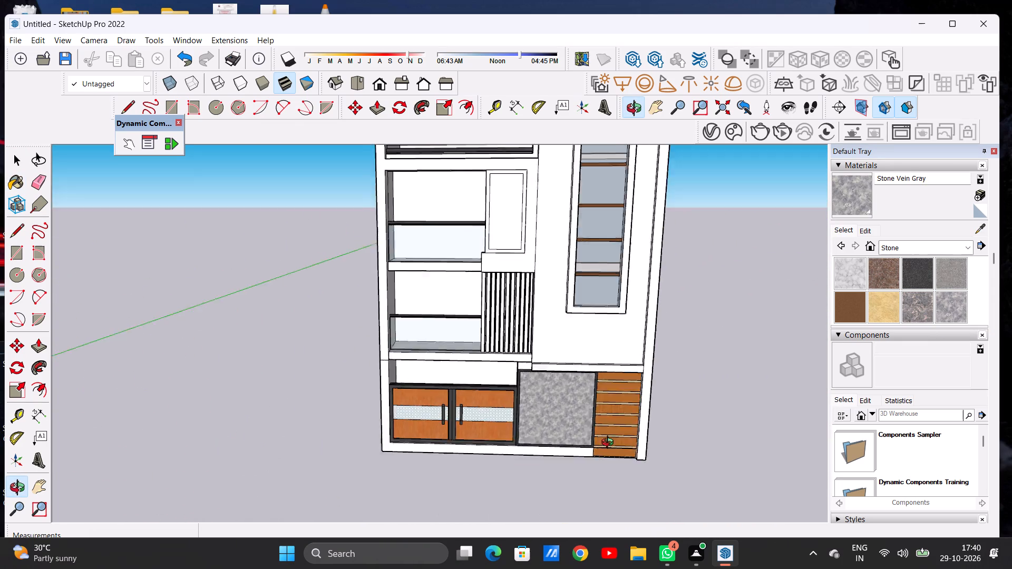
middle_drag(610, 444, 669, 462)
scroll(533, 358, up, 20)
scroll(533, 358, up, 3)
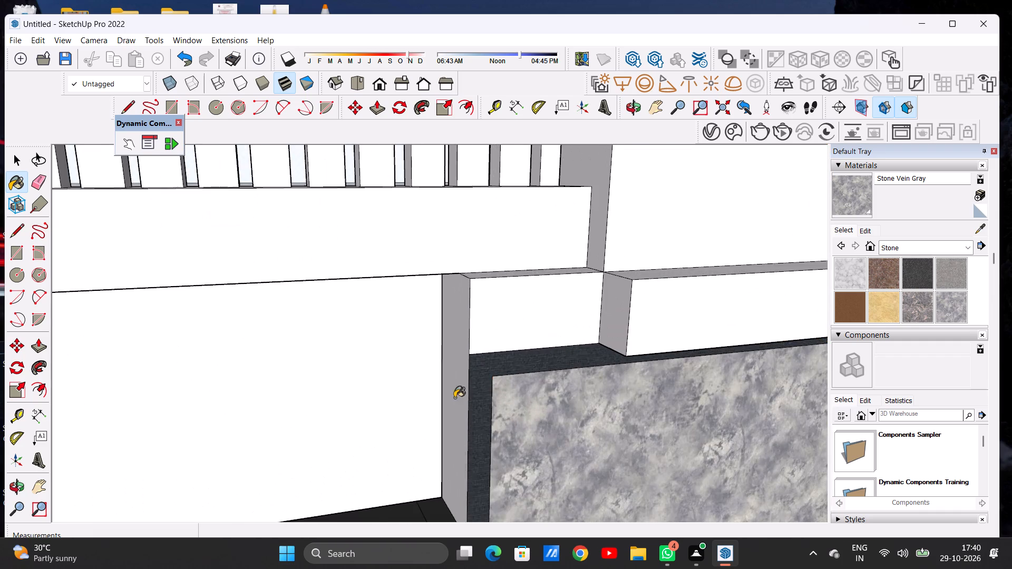
middle_drag(475, 398, 439, 359)
scroll(478, 381, down, 6)
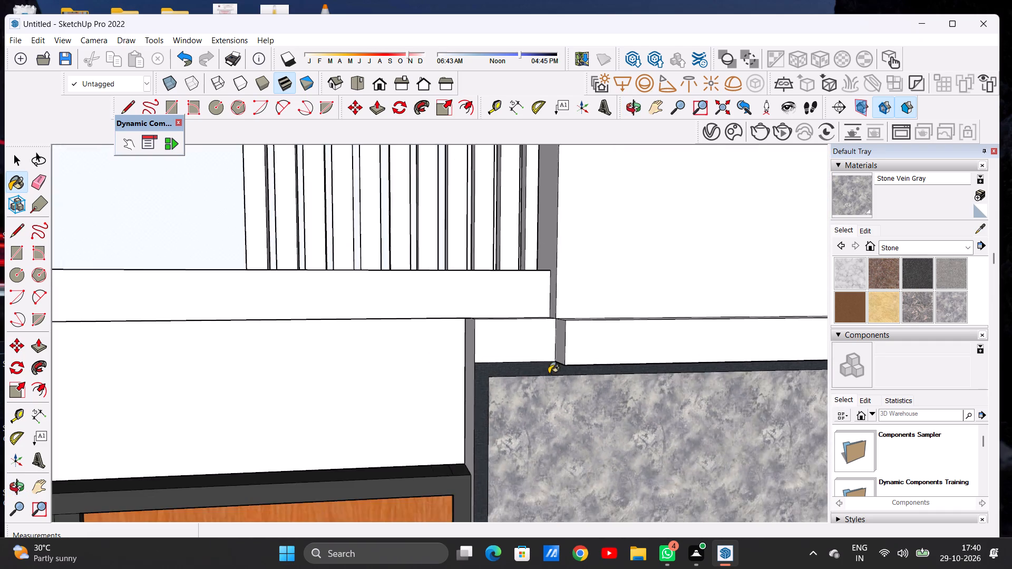
scroll(549, 374, down, 20)
middle_drag(541, 413, 501, 404)
scroll(528, 403, up, 8)
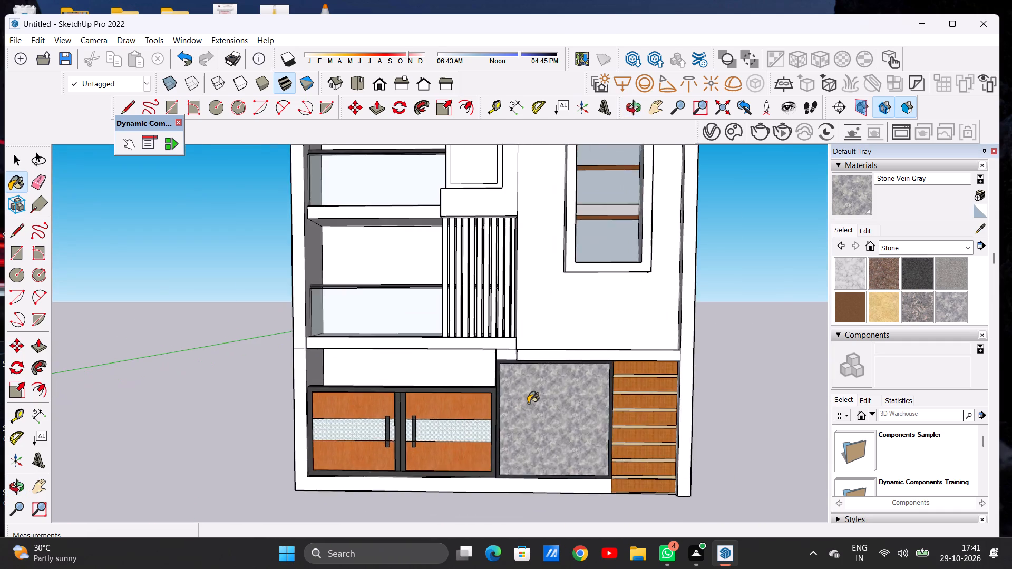
scroll(528, 403, up, 3)
scroll(528, 403, down, 1)
scroll(528, 403, up, 11)
key(space)
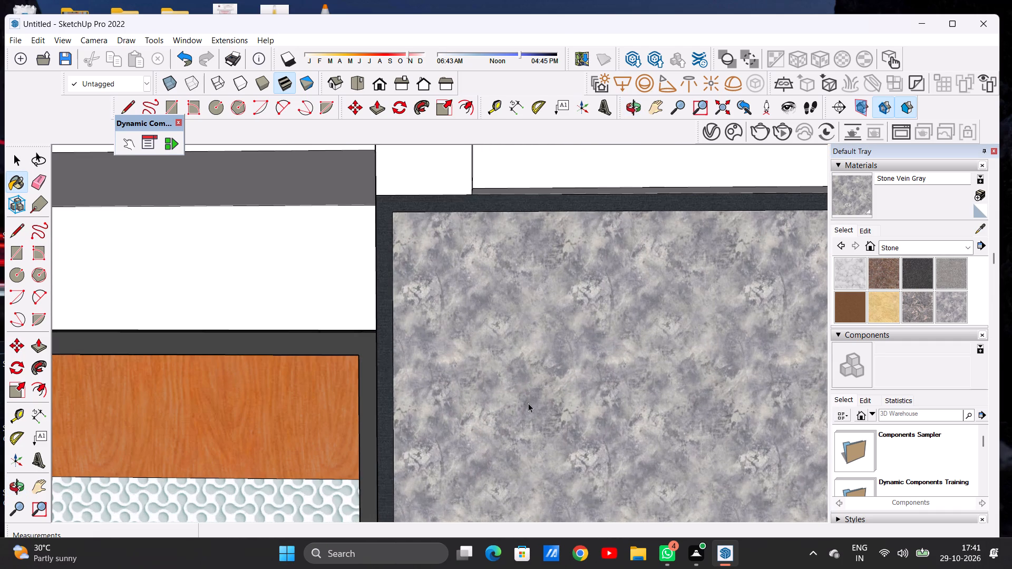
Examine the whole front elevation and the unpainted wall areas around the balconies and vertical slats.
scroll(526, 379, down, 10)
scroll(563, 400, down, 11)
scroll(568, 470, down, 3)
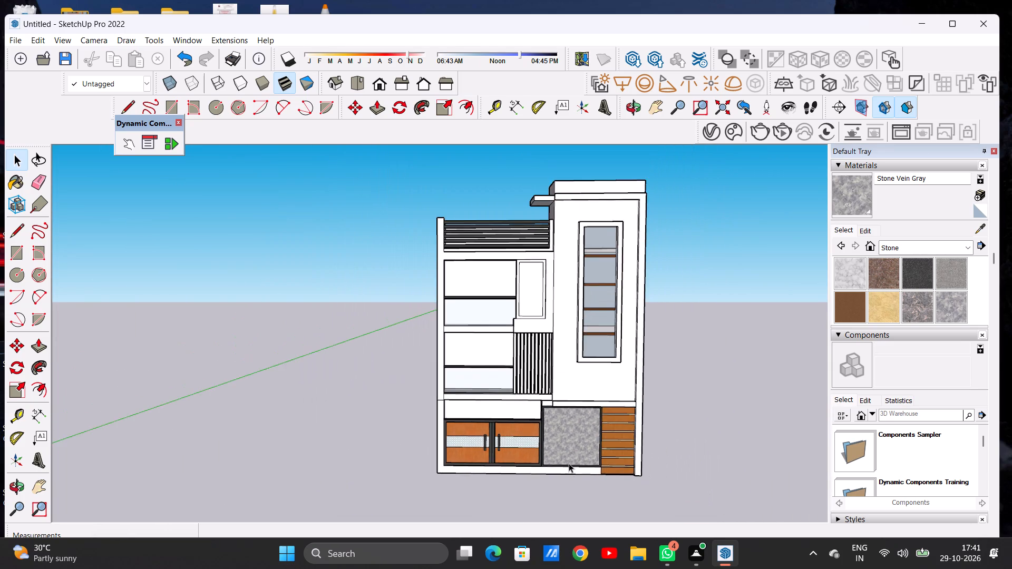
scroll(569, 463, down, 5)
scroll(530, 377, up, 4)
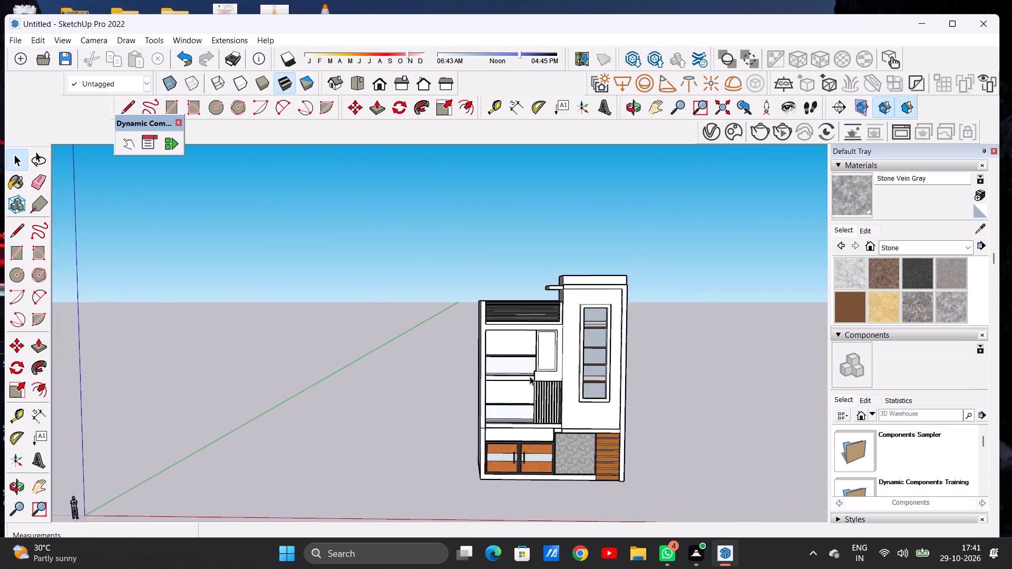
scroll(530, 376, up, 12)
middle_drag(521, 410, 379, 418)
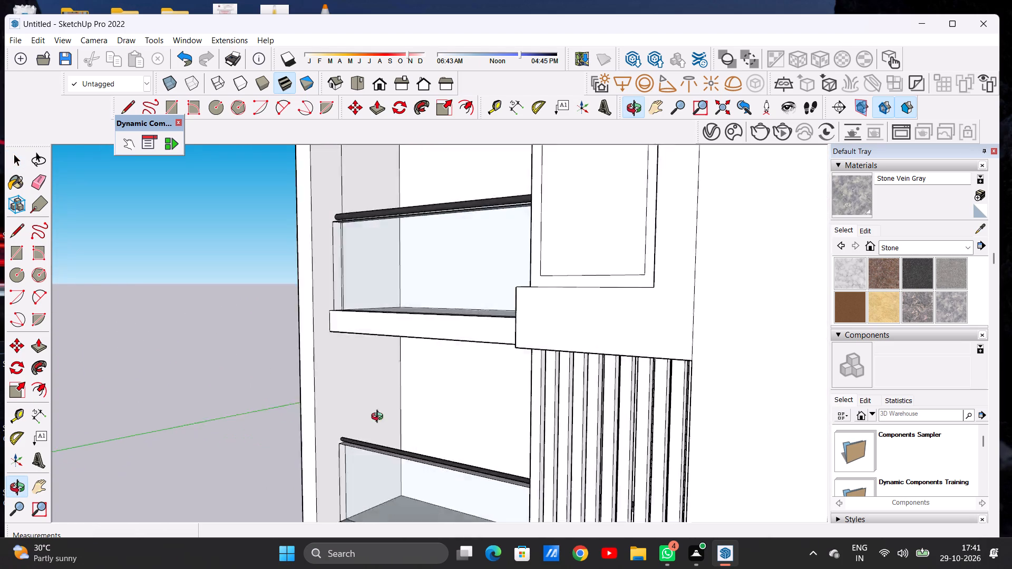
middle_drag(379, 418, 504, 405)
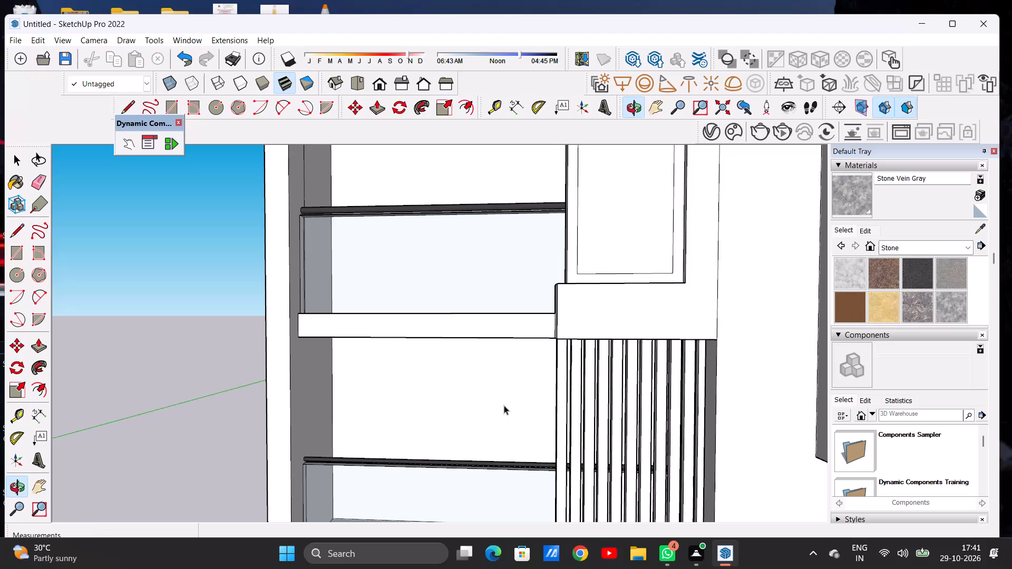
scroll(445, 380, down, 3)
scroll(445, 380, up, 1)
scroll(445, 380, down, 5)
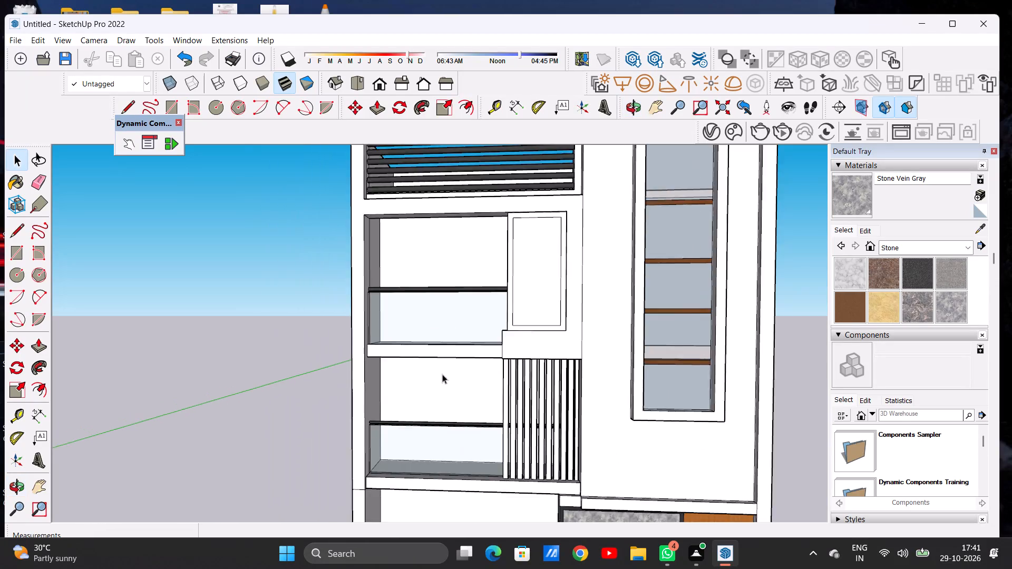
scroll(442, 374, down, 5)
middle_drag(431, 355, 447, 362)
scroll(509, 282, up, 6)
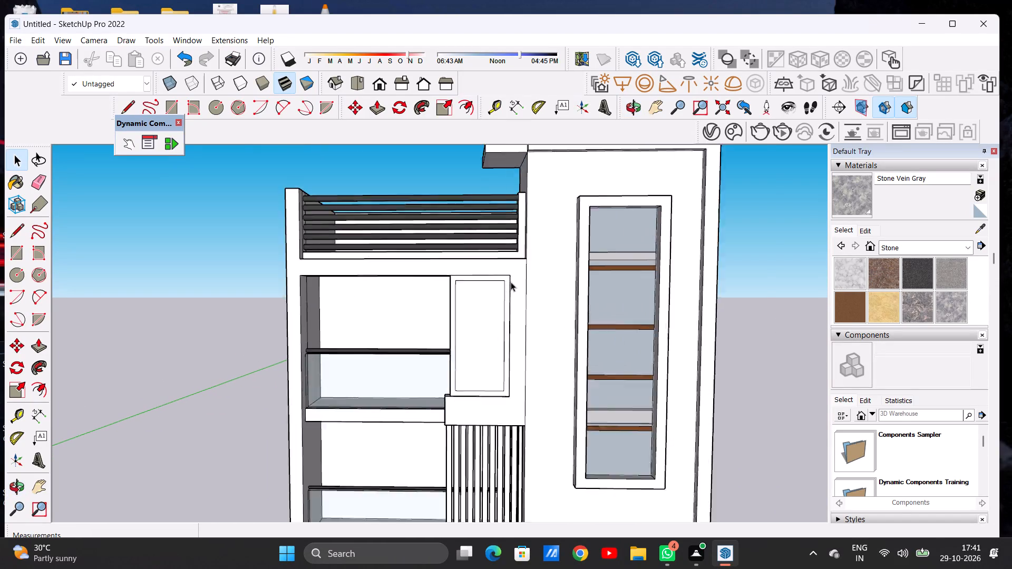
scroll(511, 282, up, 2)
scroll(514, 287, down, 7)
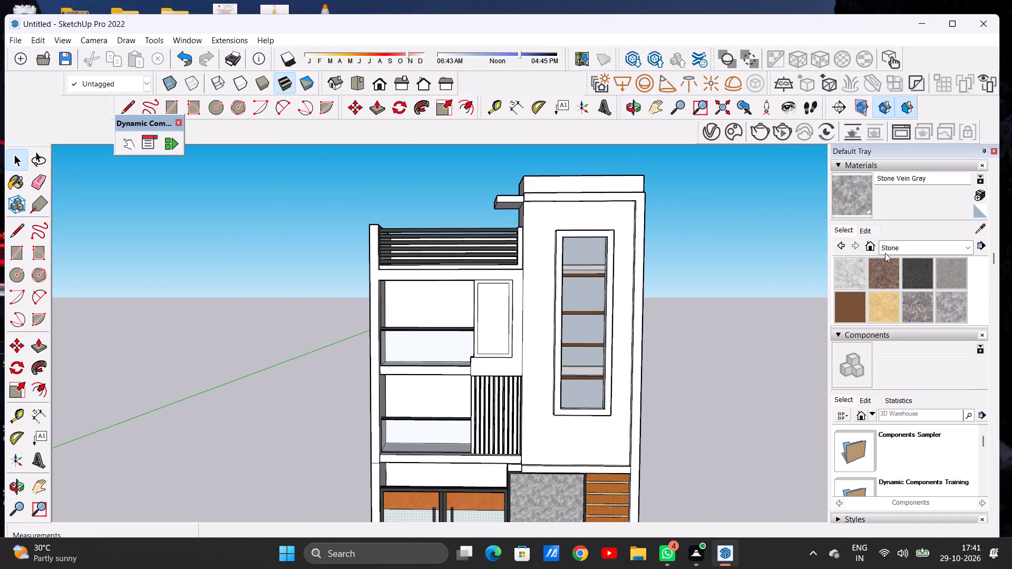
Paint the front wall face framing the upper balcony below the rooftop railing with Wood Veneer 02 from the Wood materials.
click(889, 245)
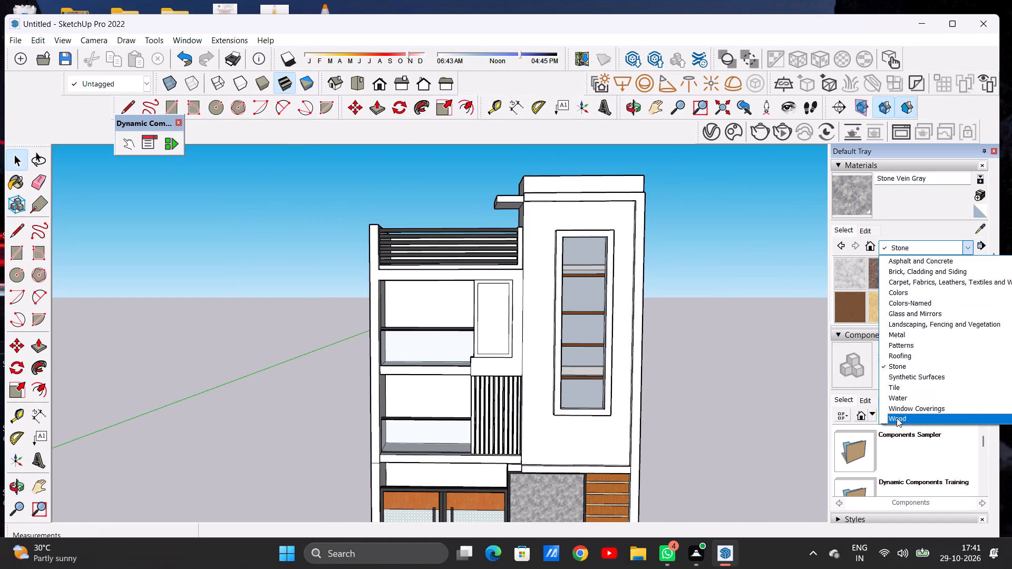
click(897, 418)
scroll(943, 293, down, 3)
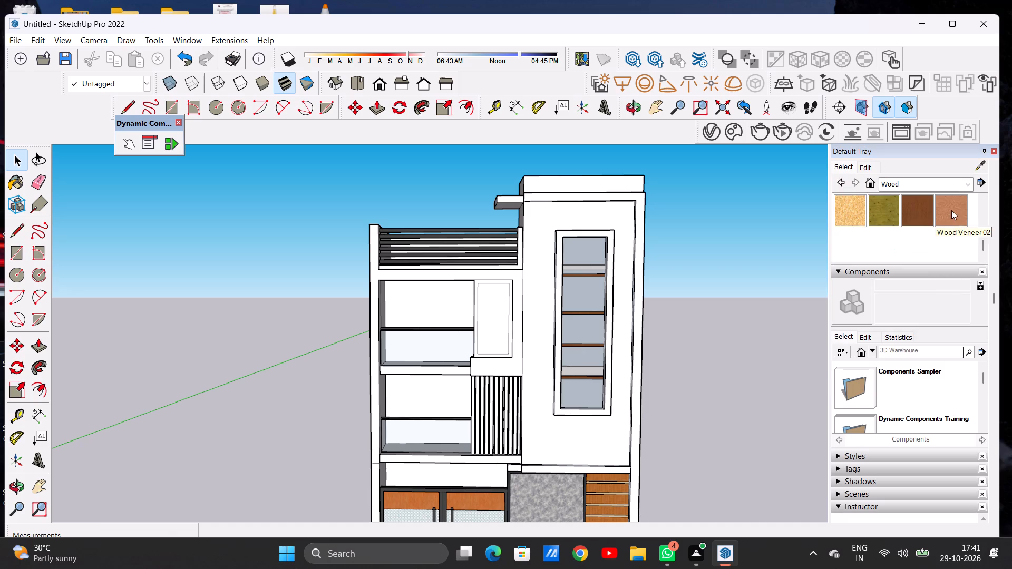
click(951, 210)
scroll(546, 253, up, 12)
click(498, 284)
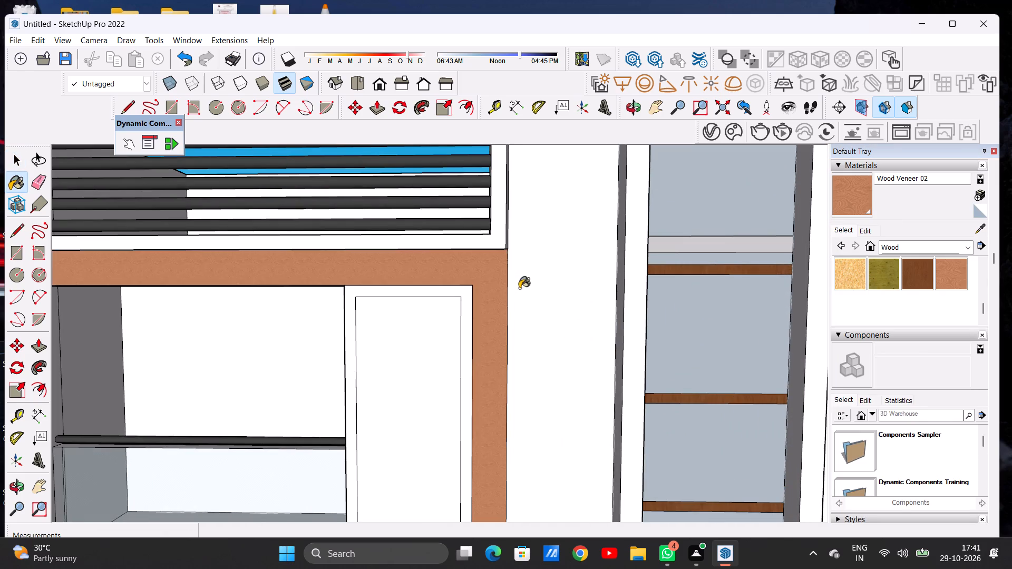
Paint the two top faces of the veneered frame's upper beam, just below the rooftop railing, with Wood Veneer 02.
scroll(519, 289, down, 14)
scroll(482, 265, down, 9)
middle_drag(447, 320, 376, 346)
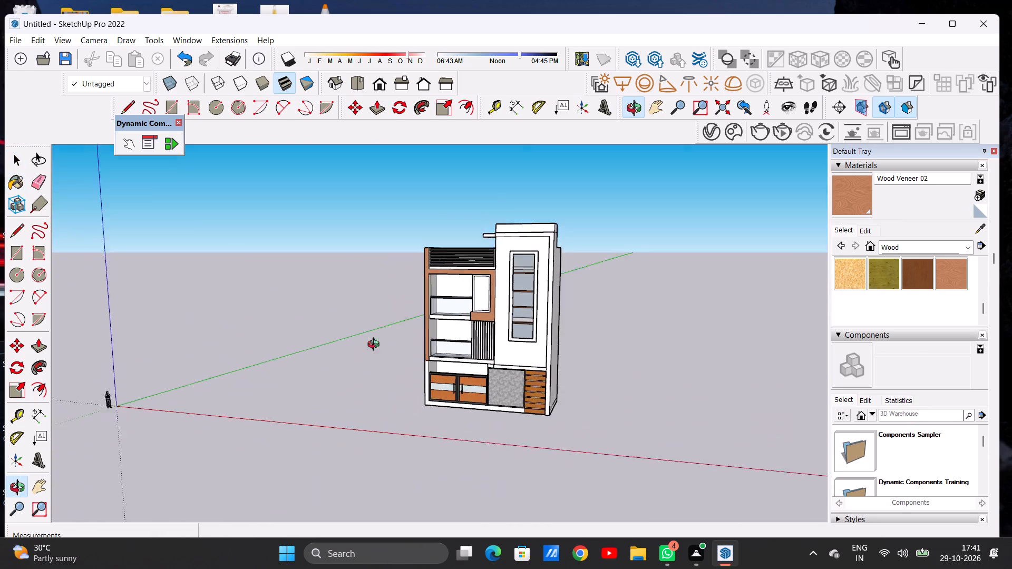
middle_drag(376, 346, 509, 403)
scroll(475, 281, up, 3)
scroll(473, 280, down, 1)
scroll(473, 280, up, 2)
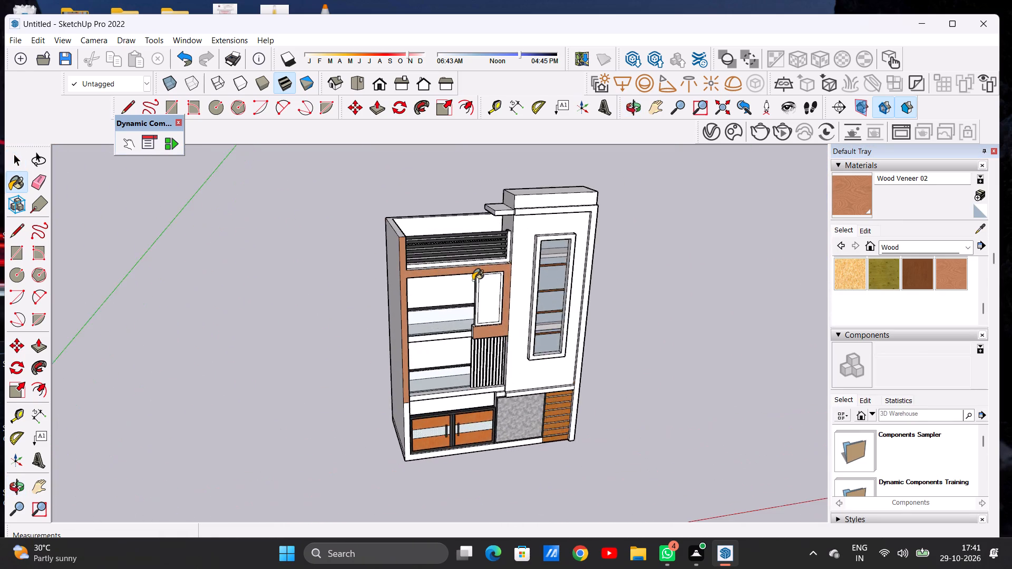
scroll(473, 280, up, 7)
middle_drag(505, 259, 468, 360)
scroll(490, 300, up, 10)
scroll(584, 292, down, 1)
scroll(584, 292, up, 3)
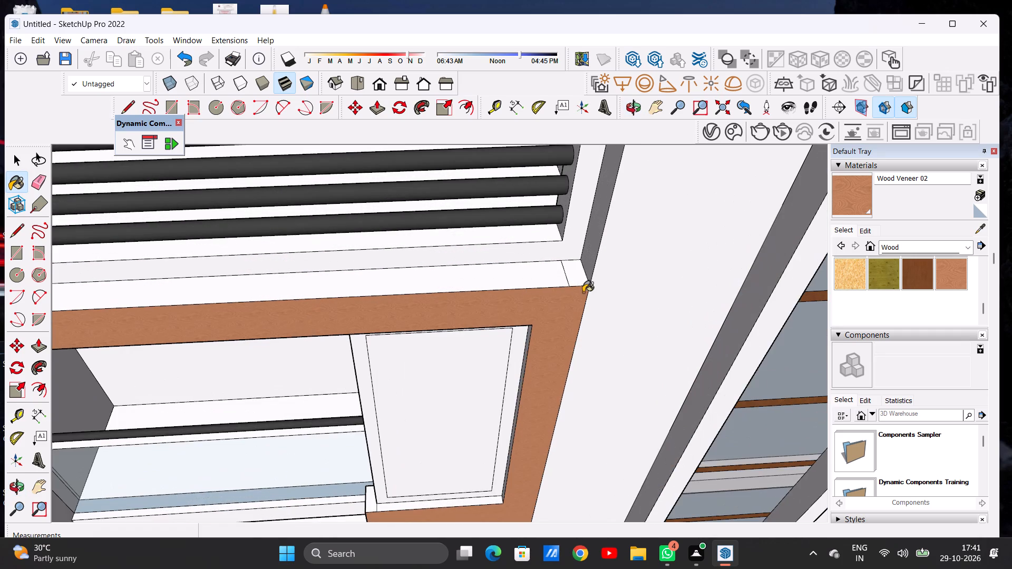
click(574, 278)
click(543, 281)
Paint the top faces and exposed end face of the frame's lower band above the vertical slats with Wood Veneer 02.
scroll(543, 294, down, 14)
scroll(533, 278, up, 1)
scroll(531, 278, down, 5)
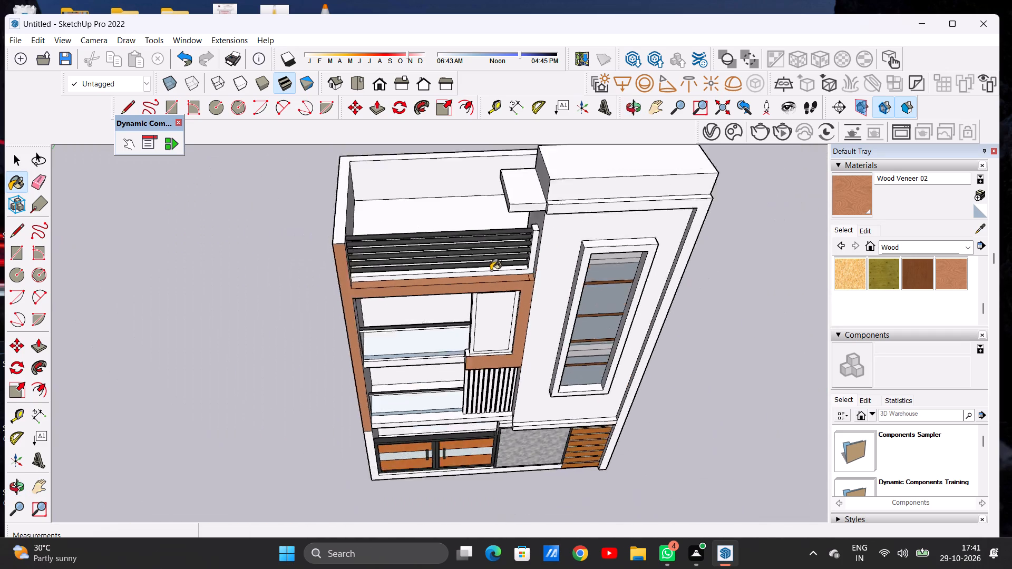
scroll(491, 270, down, 4)
middle_drag(537, 322, 283, 252)
middle_drag(453, 320, 487, 308)
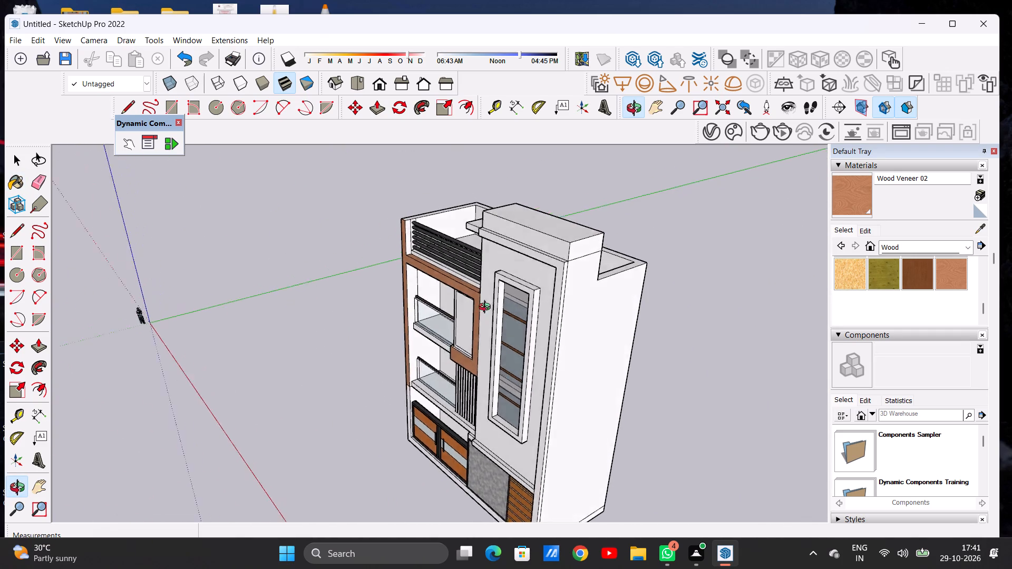
middle_drag(487, 308, 627, 284)
scroll(470, 342, up, 6)
middle_drag(433, 339, 569, 424)
scroll(453, 347, up, 4)
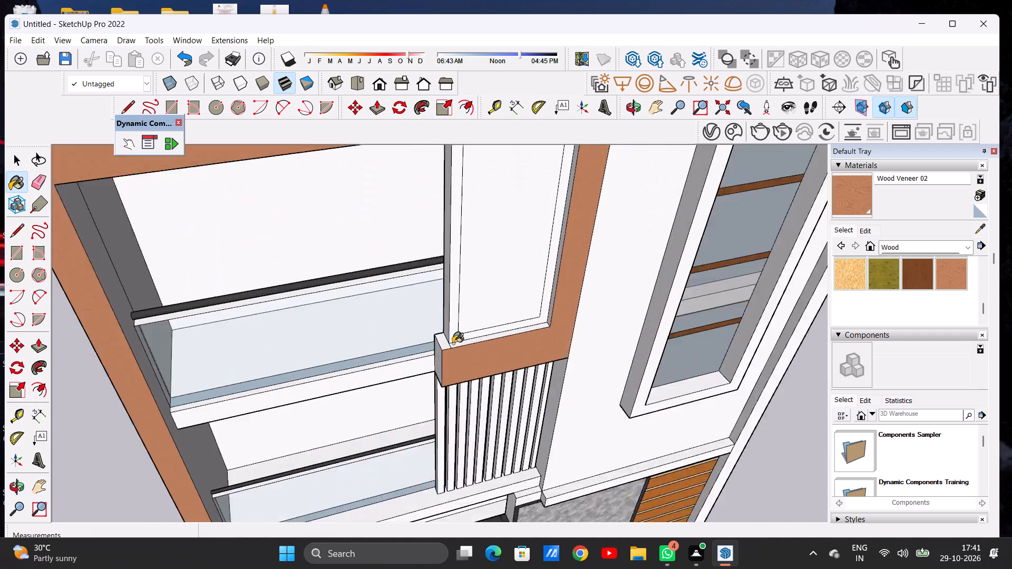
scroll(453, 344, up, 7)
scroll(452, 344, down, 1)
scroll(452, 344, up, 11)
click(461, 348)
click(422, 354)
scroll(437, 360, down, 13)
middle_drag(419, 383, 475, 336)
scroll(493, 331, up, 4)
scroll(493, 331, down, 1)
click(485, 330)
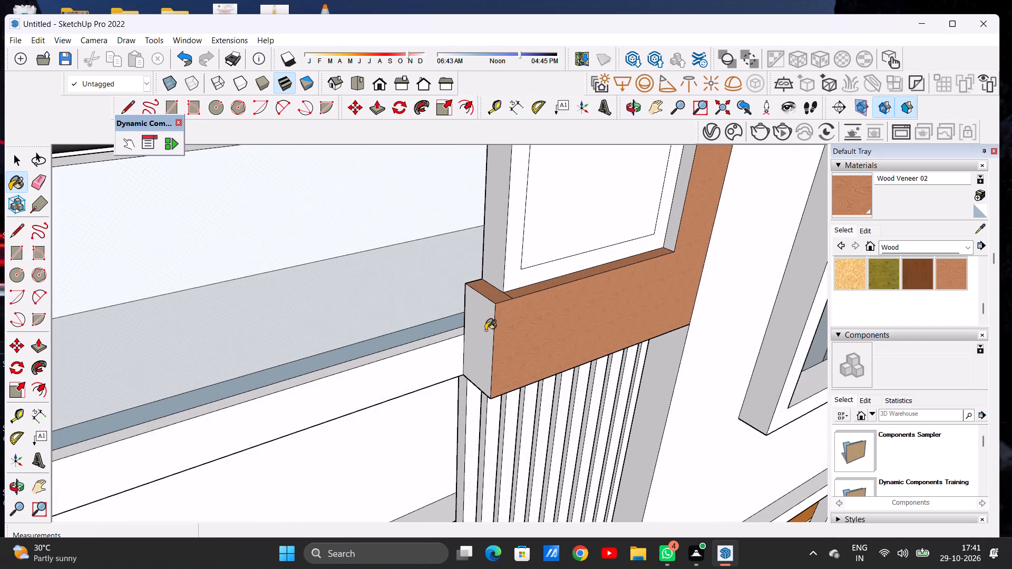
Paint the vertical inner return of the frame beside the white upper-balcony panel with Wood Veneer 02.
scroll(474, 360, down, 13)
scroll(542, 263, up, 13)
scroll(541, 309, down, 1)
scroll(541, 309, up, 1)
middle_drag(532, 339, 562, 309)
scroll(562, 328, up, 6)
click(548, 344)
Paint the inner side face of the veneered post beside the rooftop railing with Wood Veneer 02.
scroll(545, 351, down, 6)
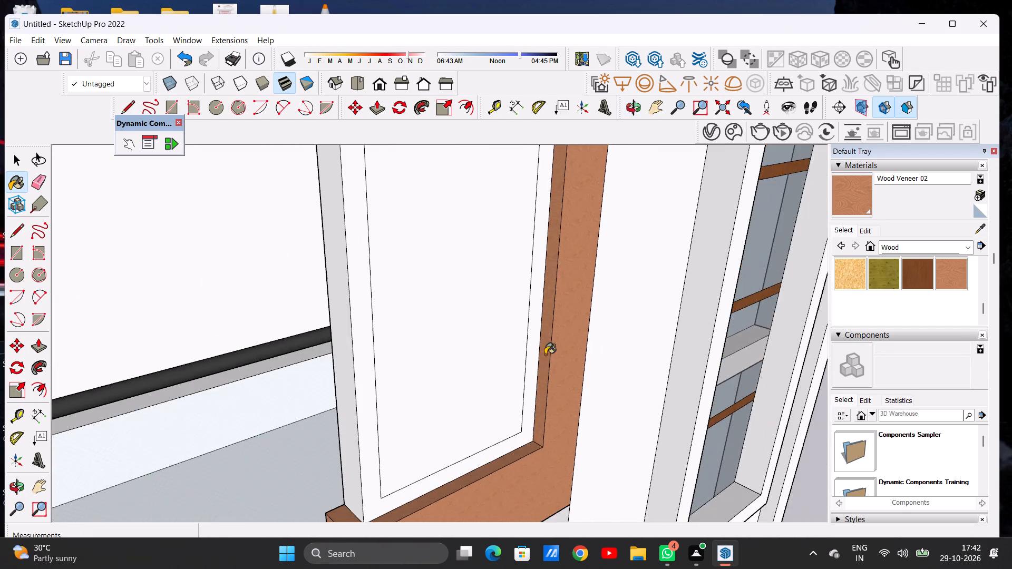
scroll(539, 375, down, 8)
scroll(524, 379, up, 1)
scroll(524, 379, down, 4)
middle_drag(525, 403, 303, 217)
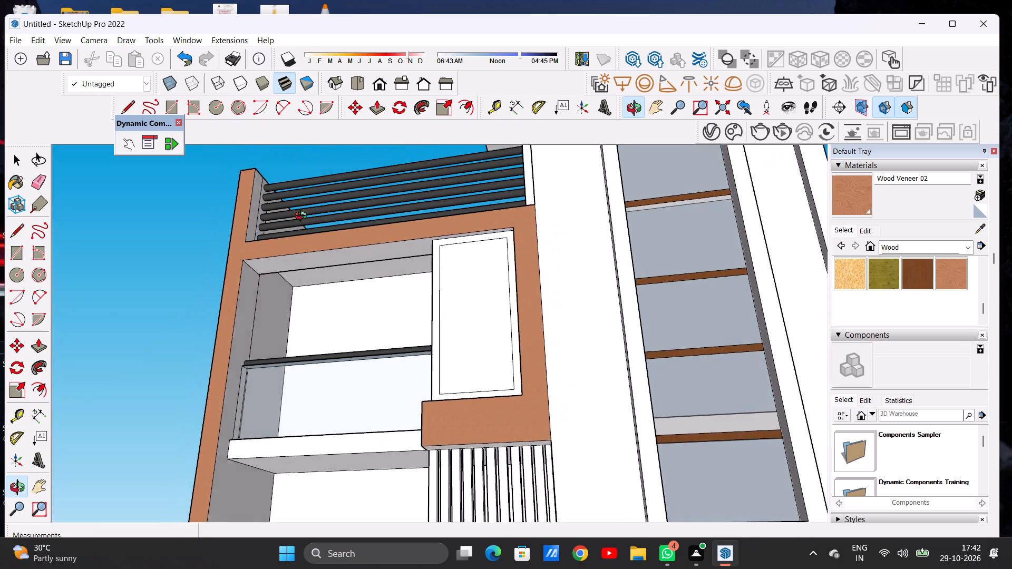
middle_drag(303, 217, 213, 341)
scroll(279, 189, up, 2)
scroll(278, 189, down, 1)
scroll(278, 190, up, 12)
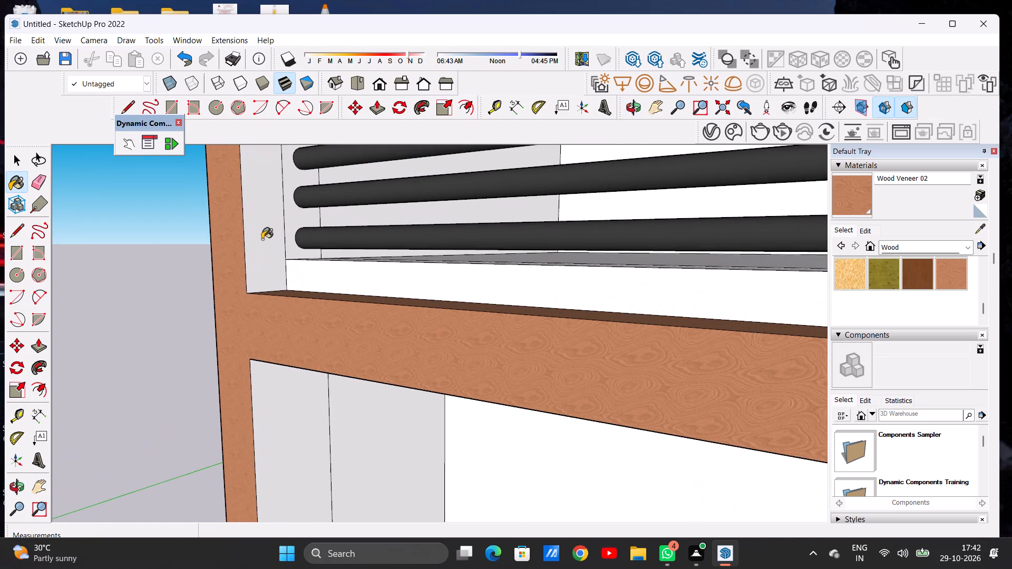
click(262, 239)
Paint the underside of the frame's lower band above the vertical slats with Wood Veneer 02.
scroll(298, 276, down, 8)
scroll(351, 249, down, 5)
scroll(410, 244, down, 6)
middle_drag(342, 272, 440, 303)
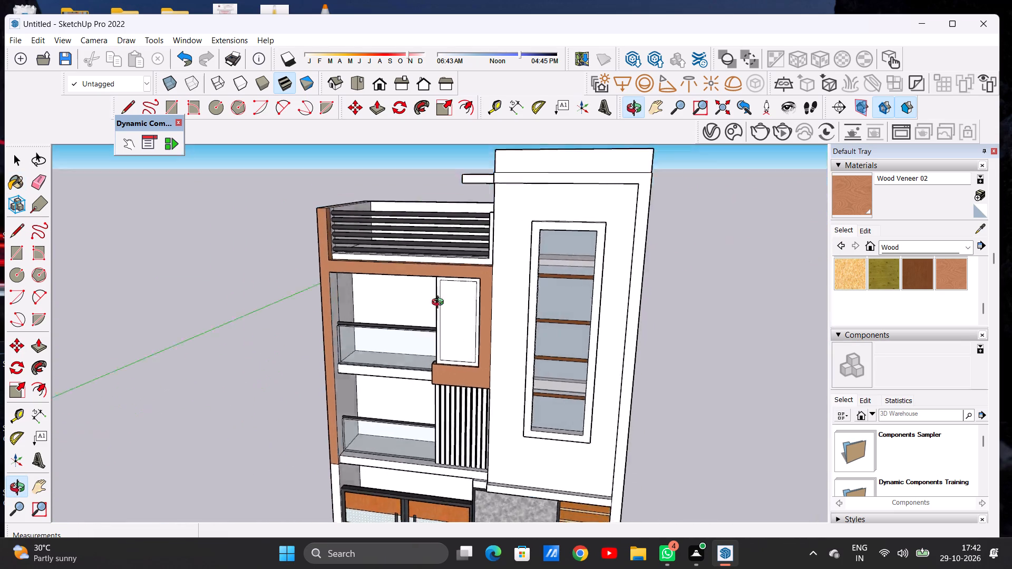
middle_drag(440, 303, 497, 251)
scroll(497, 251, down, 11)
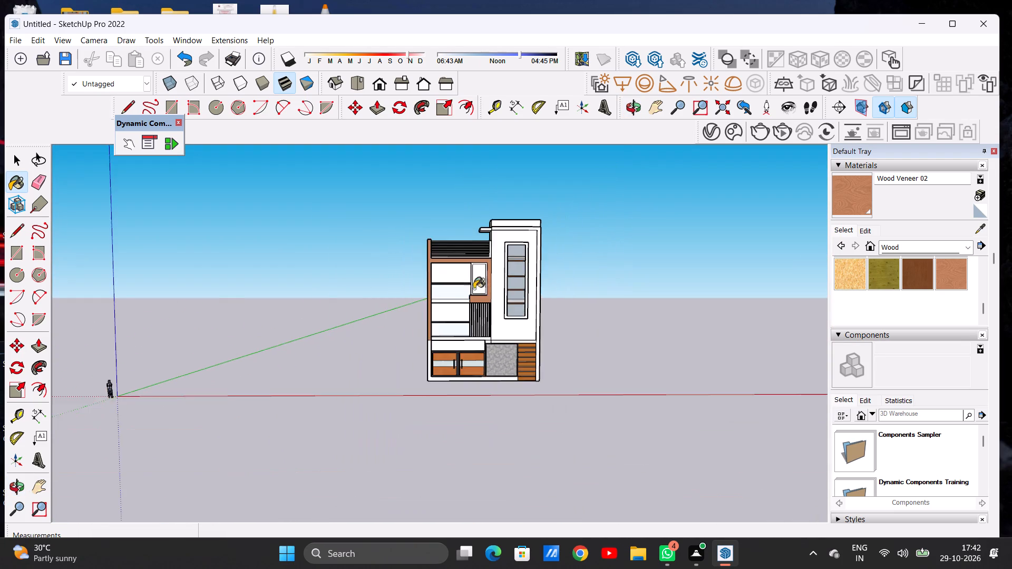
scroll(448, 337, up, 9)
scroll(434, 350, down, 1)
scroll(434, 350, up, 2)
middle_drag(357, 330, 228, 426)
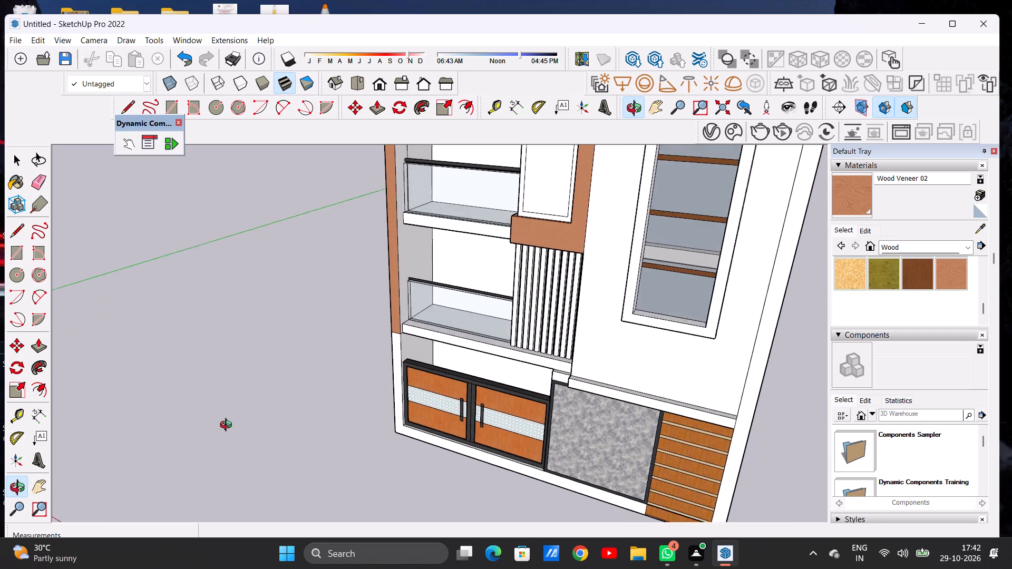
middle_drag(228, 426, 230, 450)
middle_drag(508, 224, 640, 354)
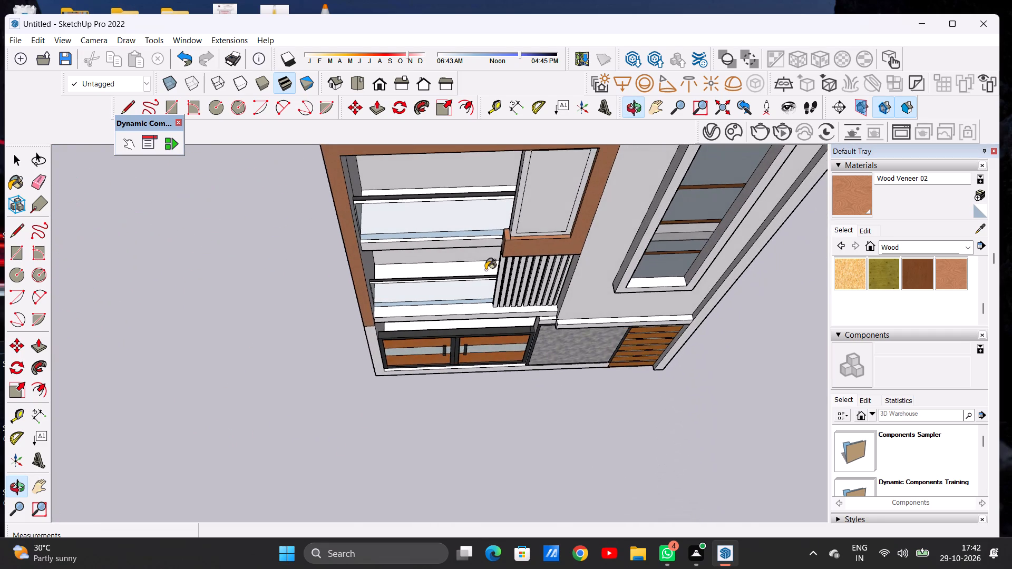
scroll(475, 262, up, 8)
scroll(502, 281, down, 12)
scroll(551, 278, up, 1)
scroll(555, 280, down, 3)
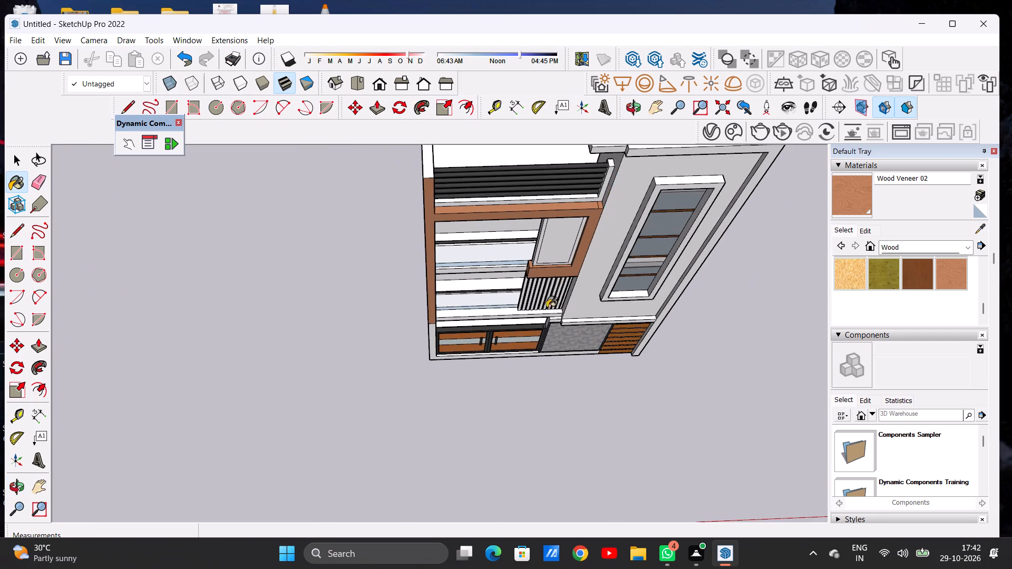
middle_drag(544, 299, 517, 165)
scroll(517, 165, up, 3)
scroll(576, 293, down, 1)
scroll(576, 293, up, 13)
middle_drag(558, 341, 518, 192)
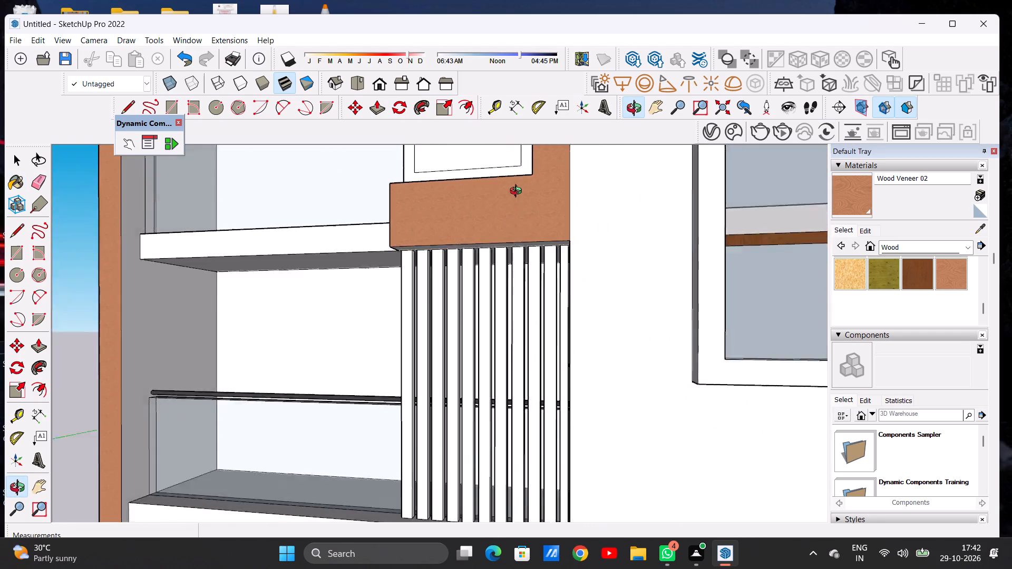
middle_drag(518, 192, 519, 131)
scroll(549, 225, up, 13)
click(544, 205)
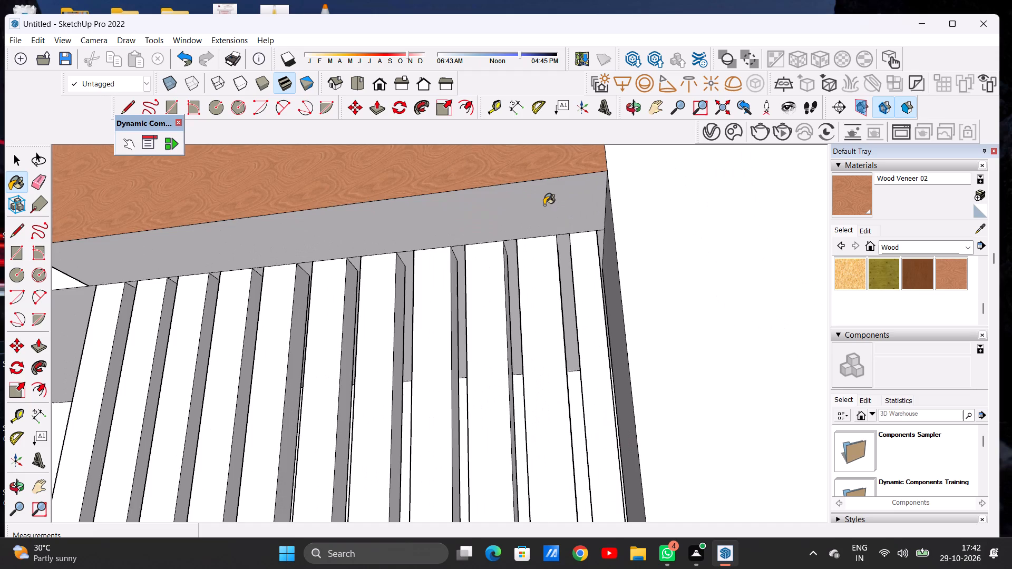
Examine the veneered frame and the whole front elevation from several angles.
scroll(550, 268, down, 13)
middle_drag(435, 247, 625, 355)
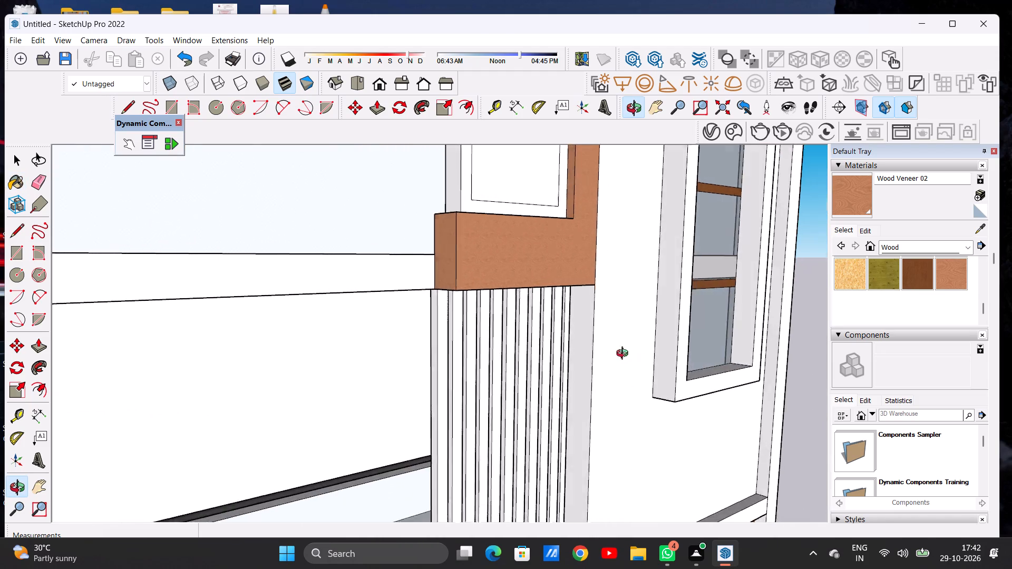
middle_drag(625, 355, 492, 352)
scroll(503, 352, down, 16)
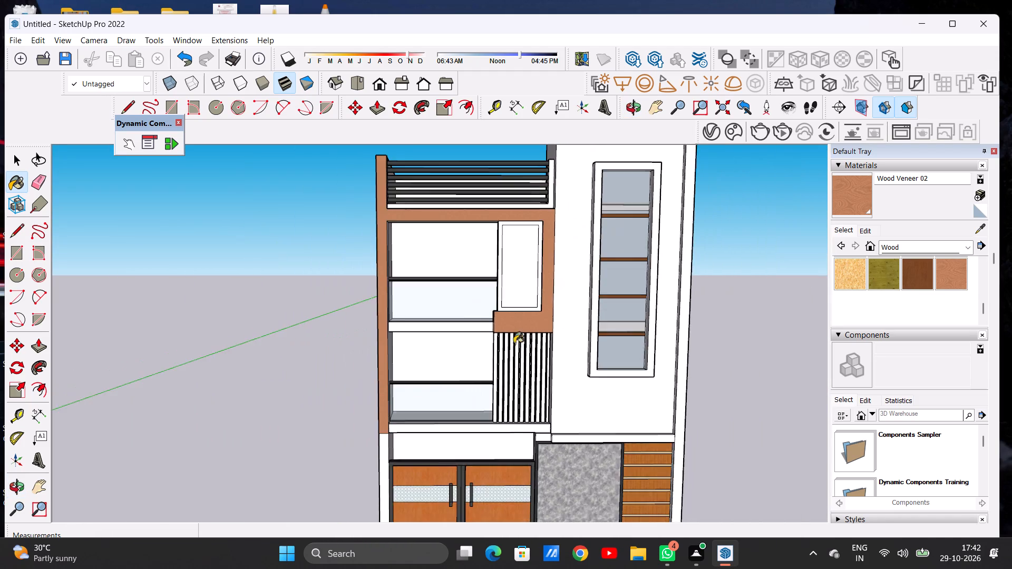
scroll(514, 344, down, 5)
scroll(476, 340, up, 7)
scroll(461, 344, down, 5)
middle_drag(503, 351, 466, 343)
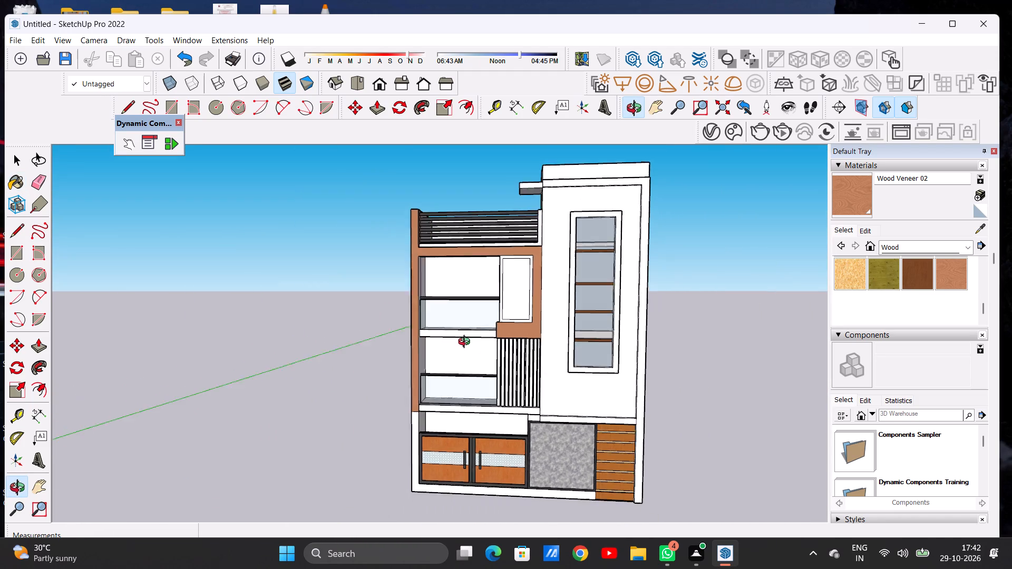
middle_drag(466, 343, 508, 367)
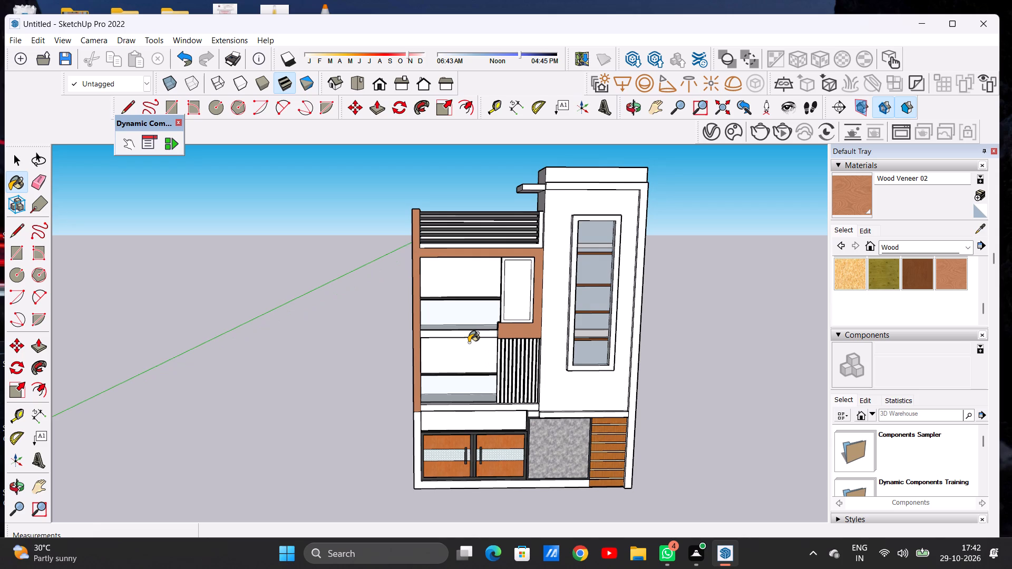
Examine the balcony slab edges, the lower end of the veneered post and the wall above the gate.
scroll(442, 328, up, 3)
scroll(442, 328, down, 1)
scroll(442, 328, up, 8)
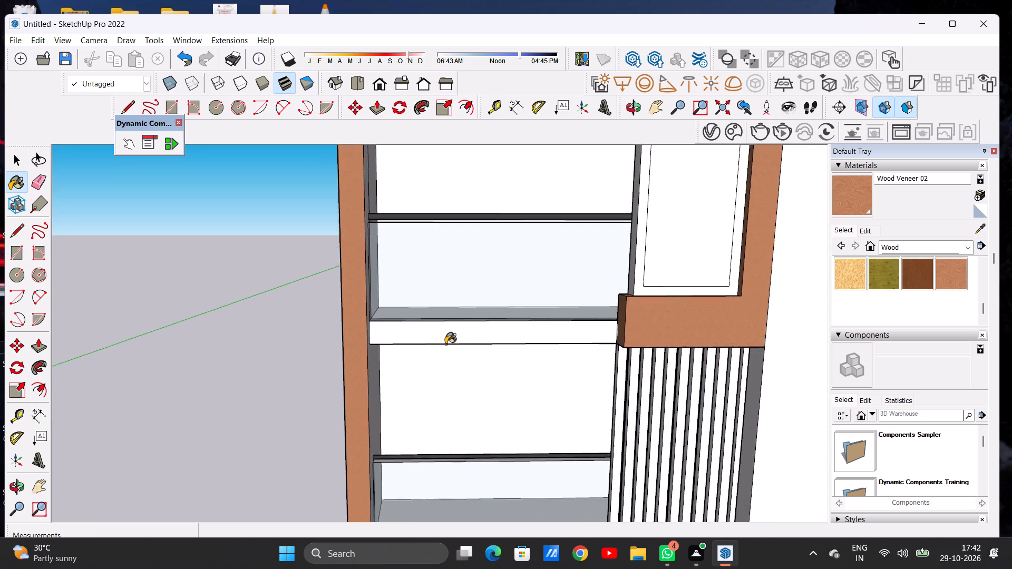
scroll(445, 344, up, 2)
middle_drag(502, 332, 504, 456)
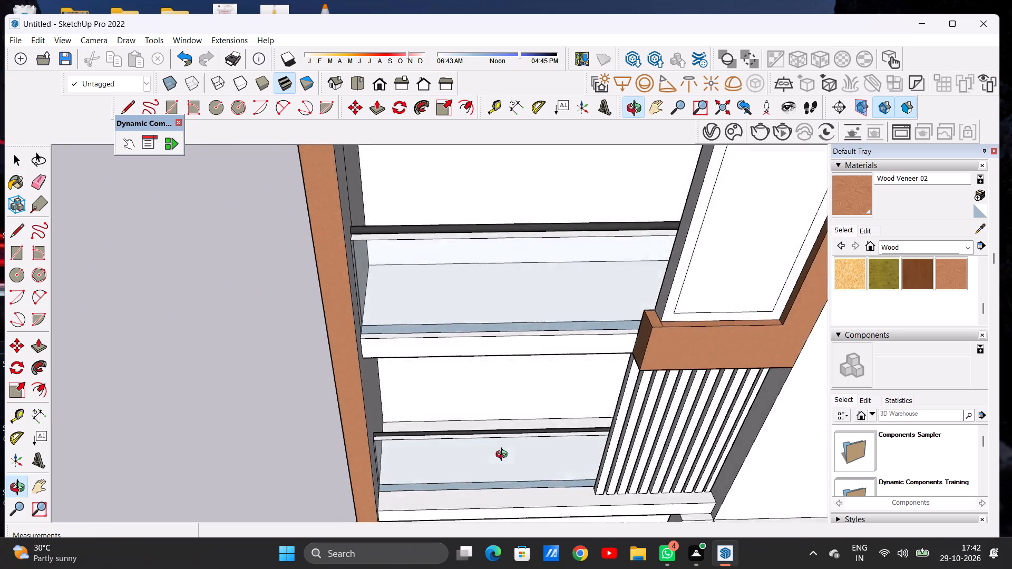
middle_drag(504, 456, 498, 375)
scroll(458, 366, down, 9)
scroll(397, 354, up, 1)
scroll(397, 354, down, 3)
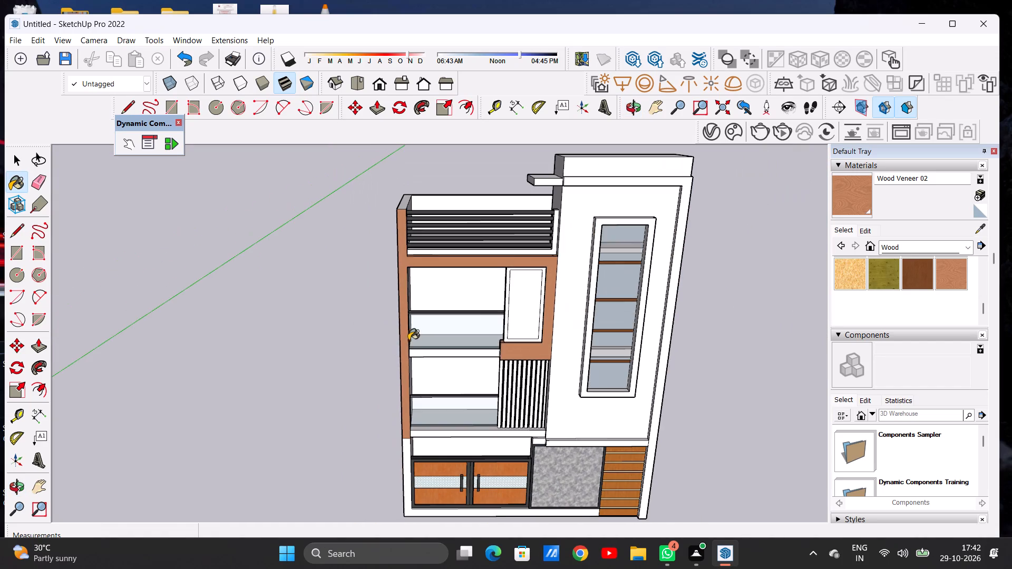
scroll(409, 447, up, 18)
middle_drag(460, 399, 198, 498)
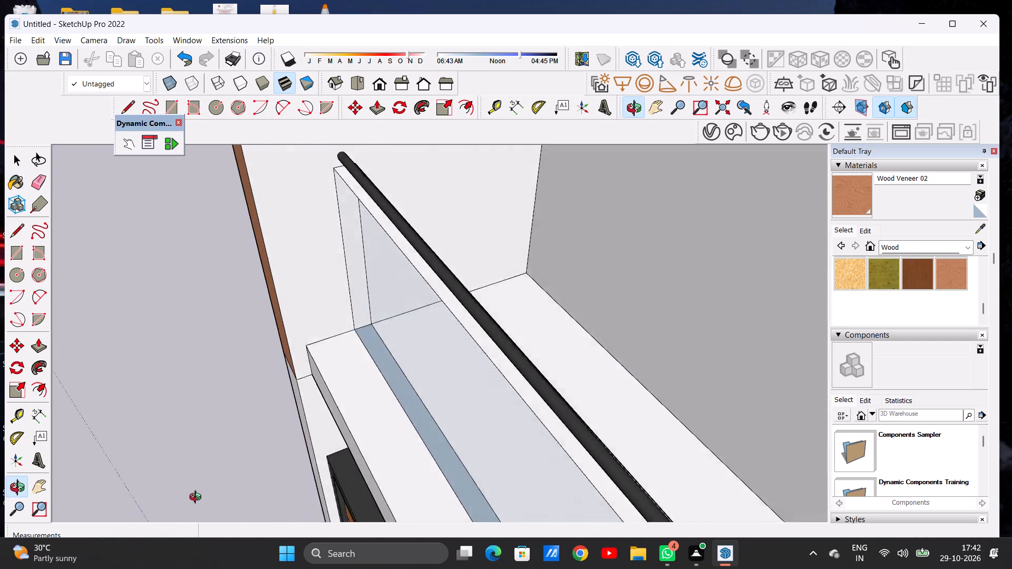
middle_drag(198, 498, 316, 426)
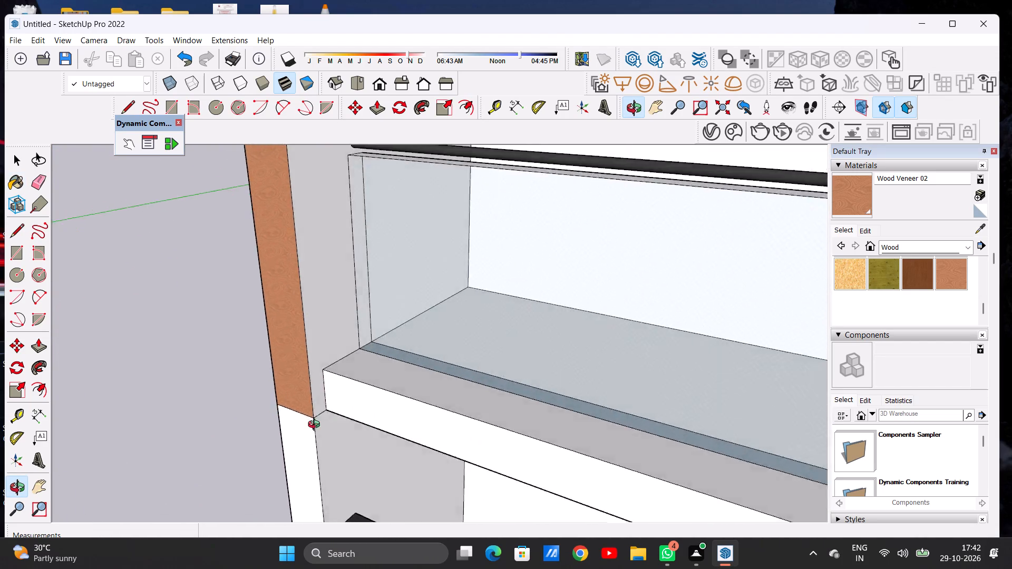
middle_drag(316, 426, 395, 419)
scroll(395, 418, up, 1)
scroll(367, 420, down, 2)
scroll(367, 420, up, 1)
scroll(367, 420, down, 17)
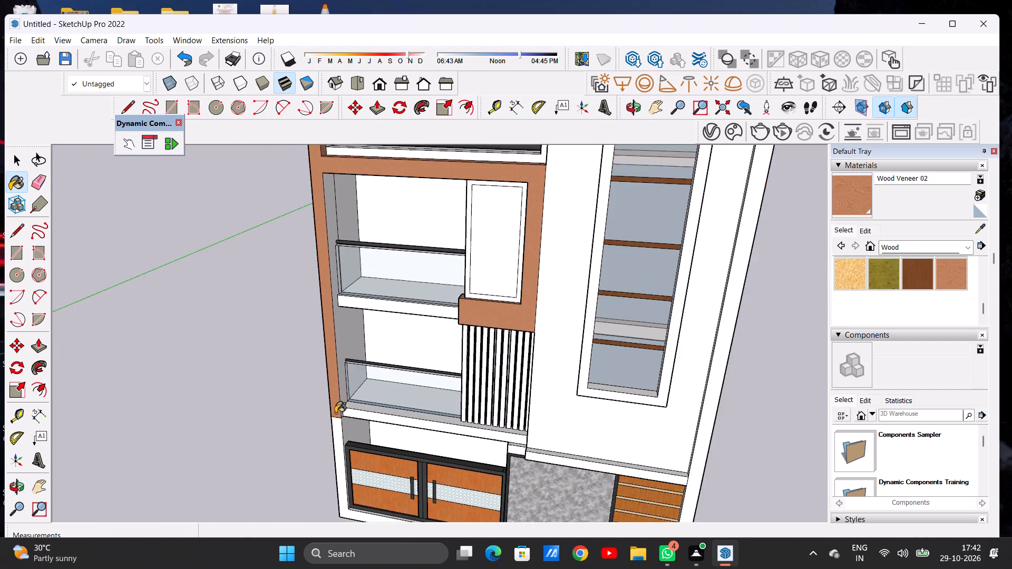
scroll(335, 413, down, 6)
middle_drag(328, 413, 215, 469)
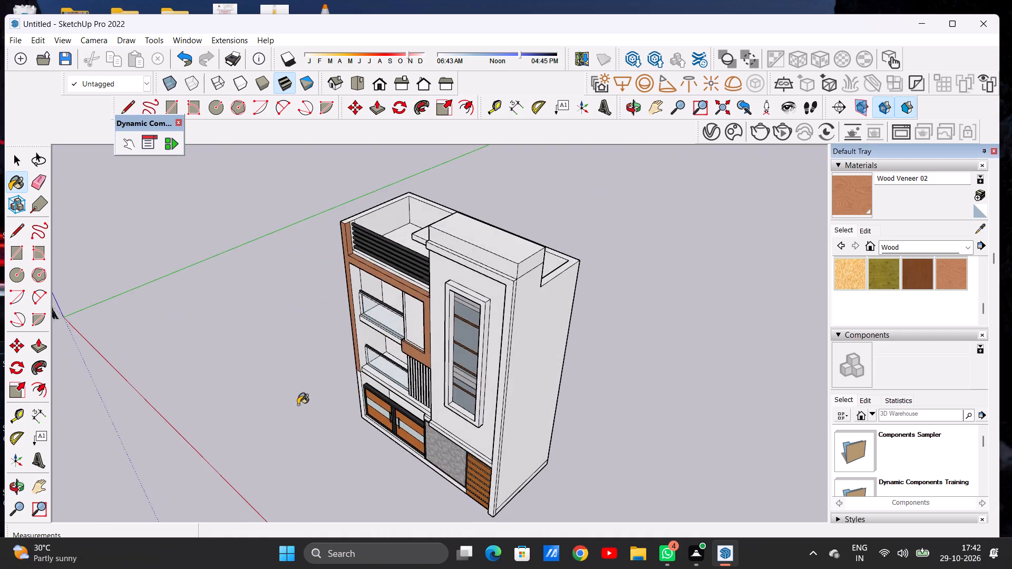
scroll(311, 384, up, 6)
scroll(342, 396, down, 6)
middle_drag(390, 413, 567, 338)
scroll(439, 379, down, 6)
scroll(422, 415, up, 8)
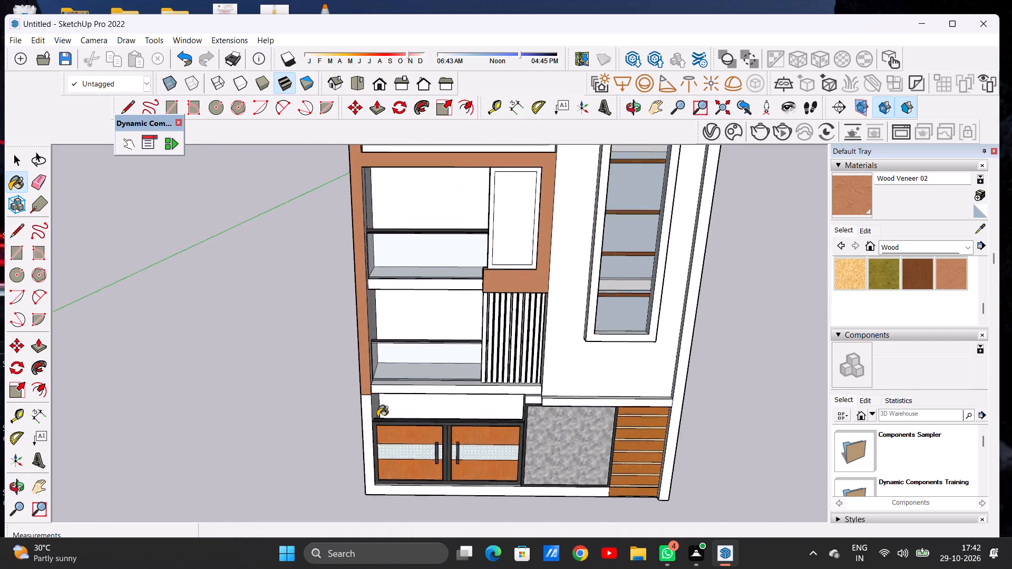
scroll(377, 417, up, 8)
scroll(357, 374, down, 1)
scroll(357, 374, up, 5)
middle_drag(448, 382, 405, 371)
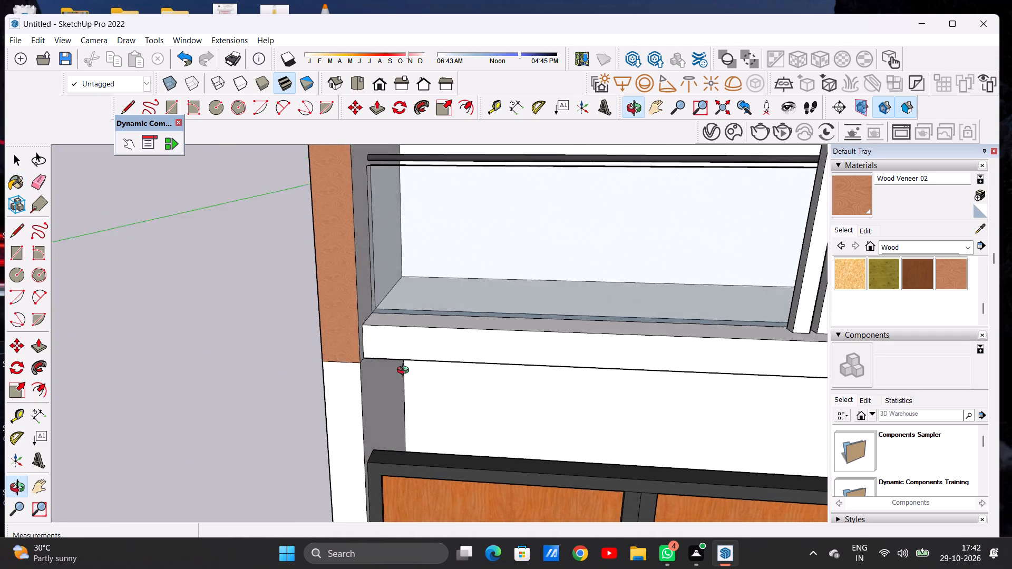
middle_drag(405, 371, 470, 372)
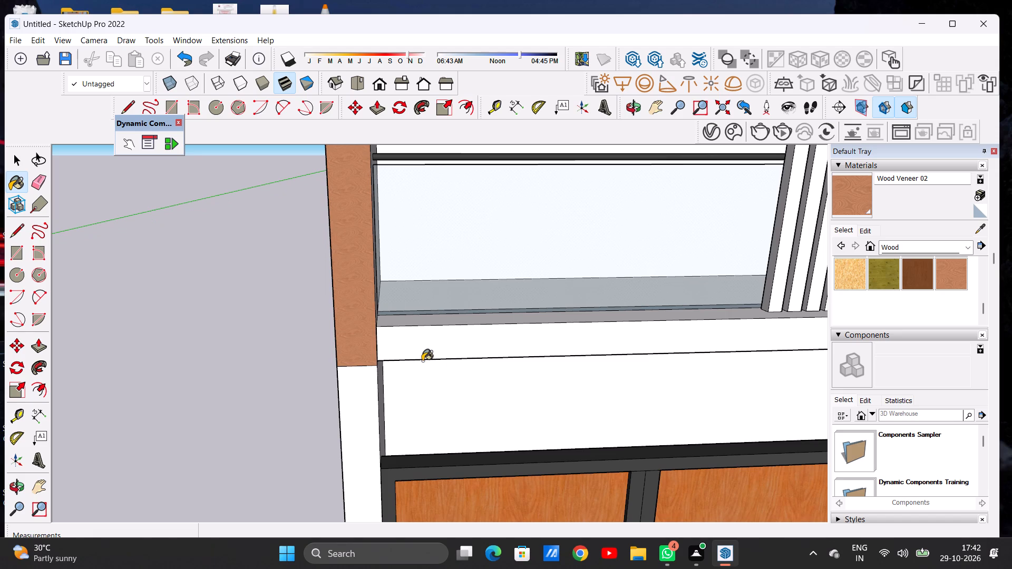
scroll(421, 361, down, 8)
scroll(391, 356, up, 1)
scroll(393, 357, down, 3)
scroll(525, 363, down, 1)
scroll(525, 363, up, 10)
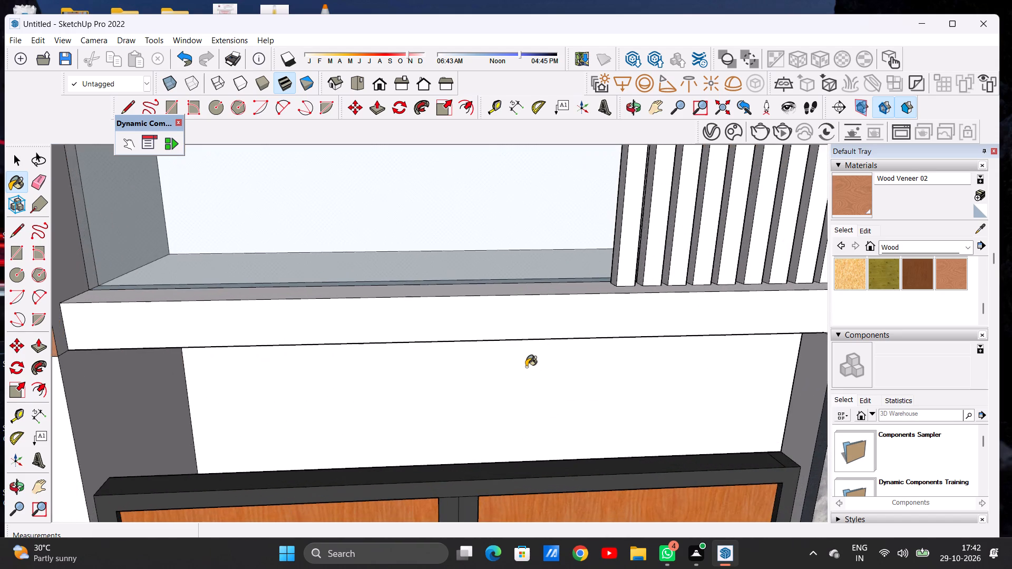
middle_drag(532, 389, 504, 431)
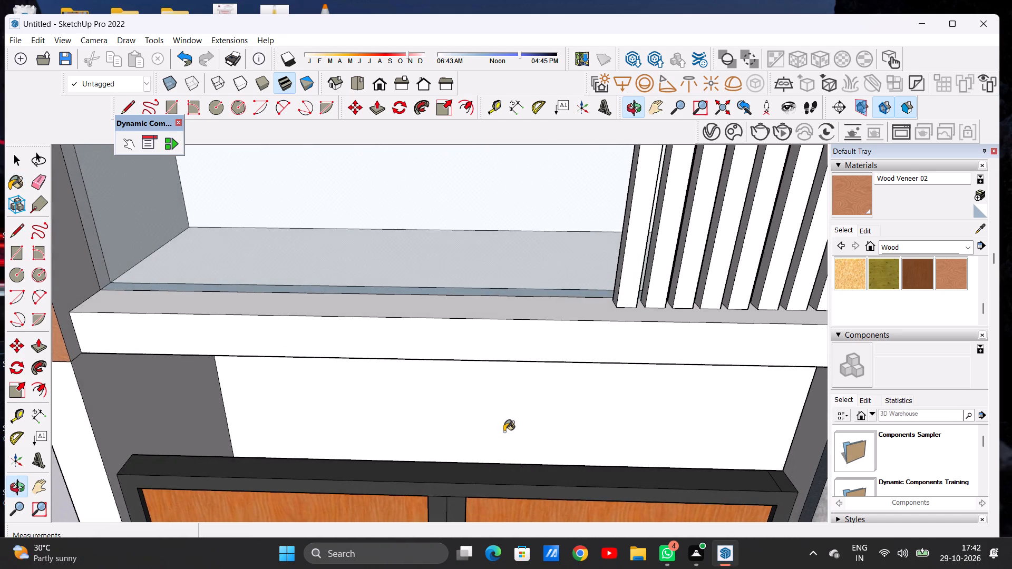
scroll(514, 403, down, 19)
middle_drag(512, 379, 504, 347)
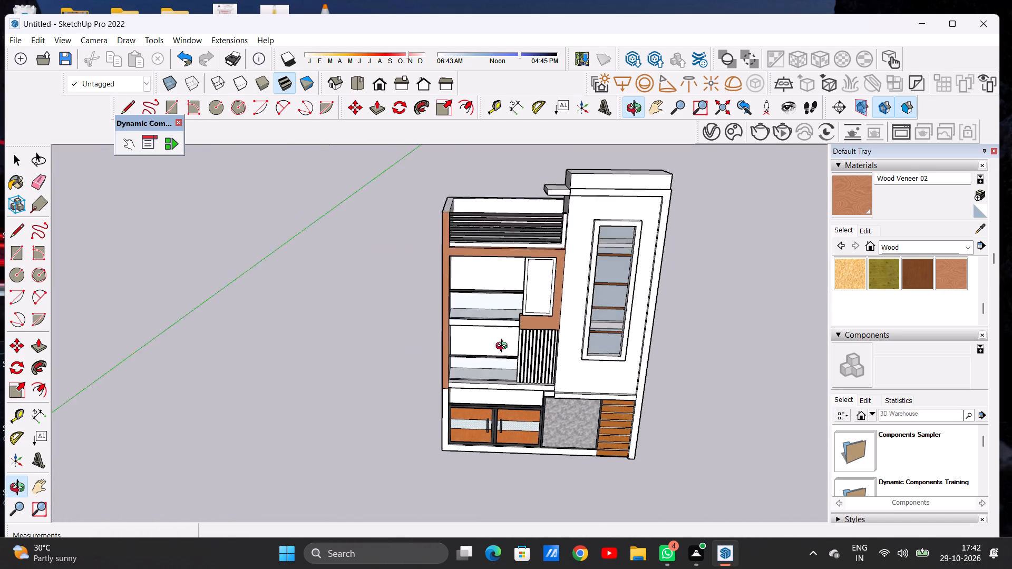
middle_drag(504, 347, 522, 290)
scroll(944, 285, up, 1)
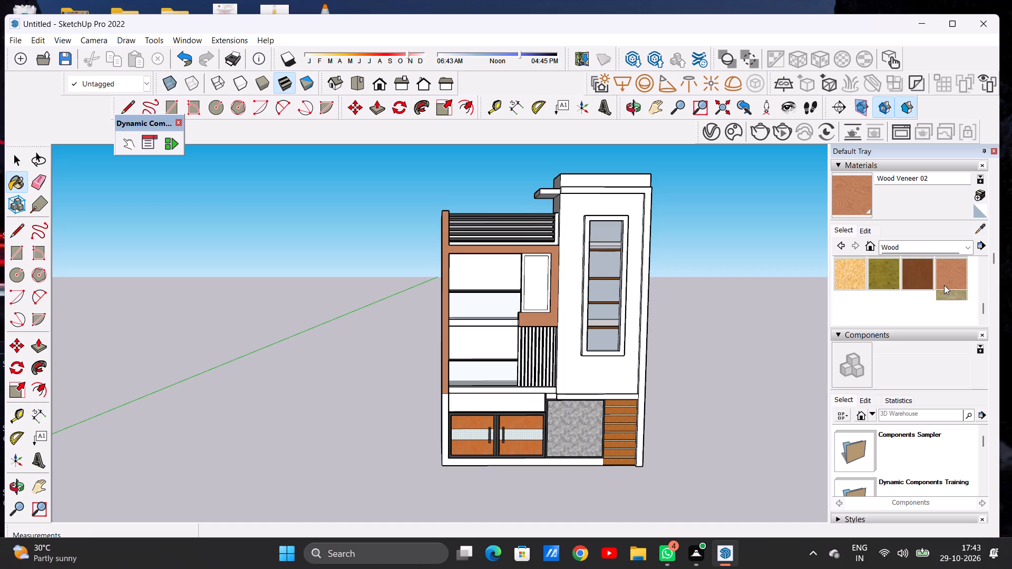
Paint the inner ceiling strip of the upper balcony recess with Wood Cherry Original.
click(921, 269)
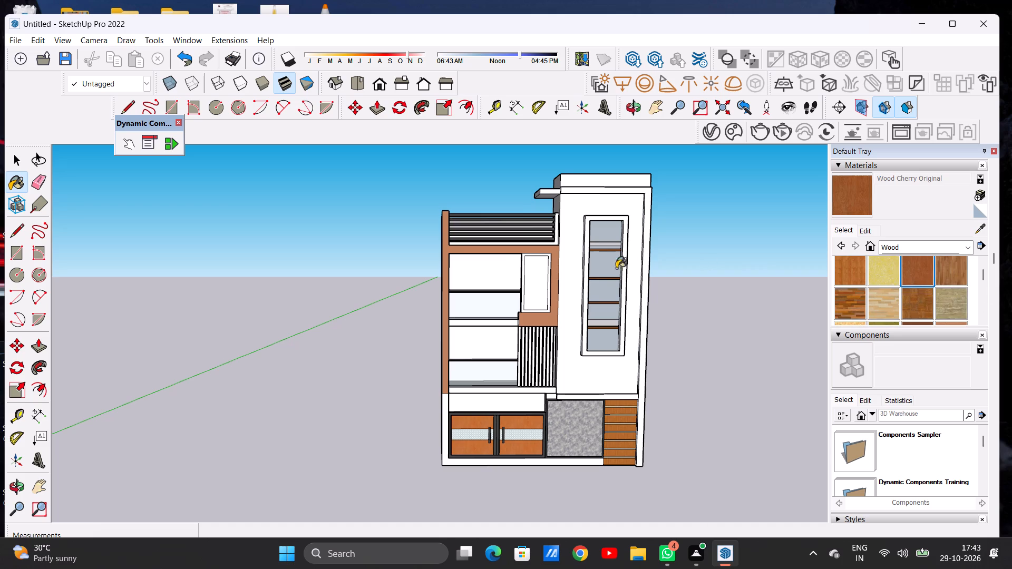
scroll(510, 250, up, 10)
middle_drag(503, 293, 494, 212)
scroll(523, 257, up, 1)
scroll(523, 257, down, 1)
scroll(523, 258, up, 13)
middle_drag(515, 266, 515, 253)
scroll(515, 253, up, 1)
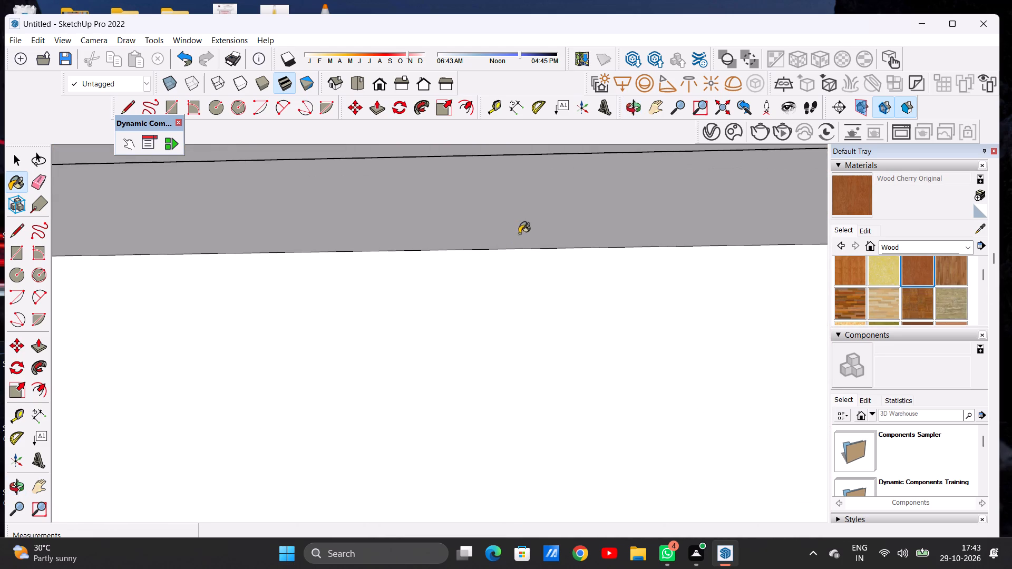
click(523, 218)
scroll(512, 308, down, 16)
Paint the front ceiling strip directly beneath the frame's top band above the upper balcony with Wood Cherry Original.
middle_drag(498, 329, 559, 234)
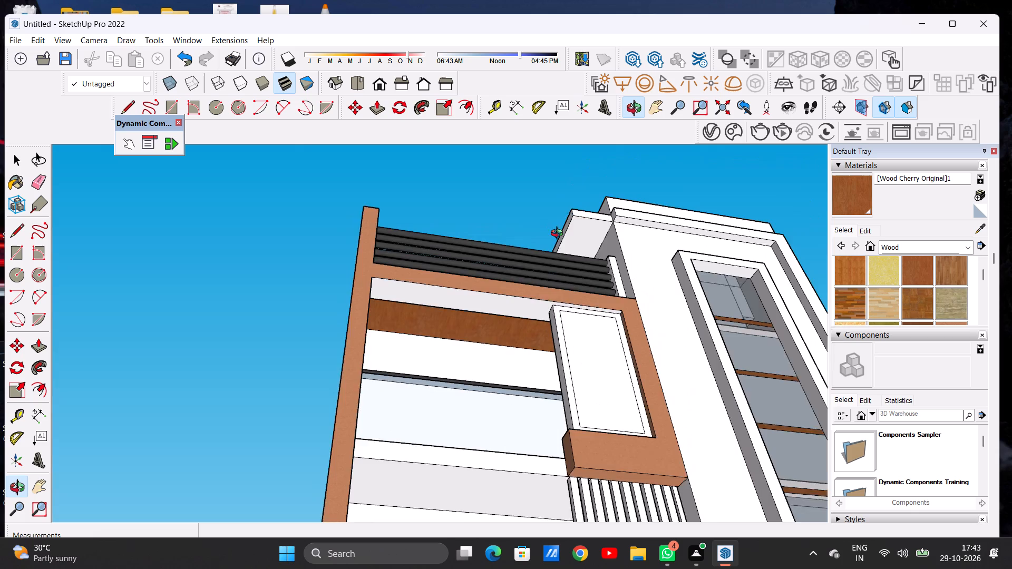
middle_drag(559, 234, 487, 259)
scroll(500, 295, up, 2)
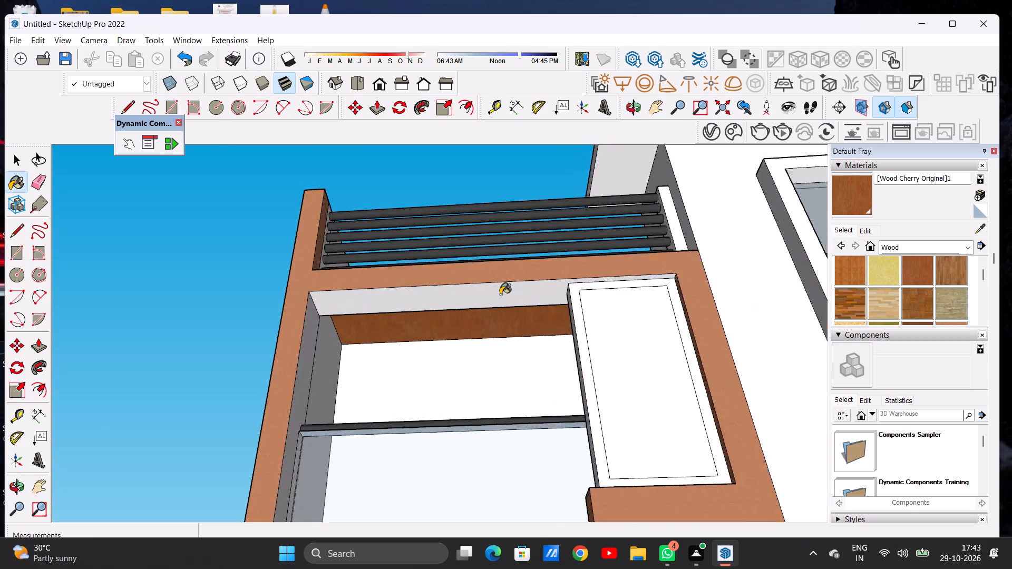
scroll(500, 295, up, 7)
scroll(501, 295, down, 2)
scroll(501, 295, up, 4)
click(502, 290)
scroll(499, 298, down, 5)
scroll(497, 300, up, 1)
scroll(497, 300, down, 11)
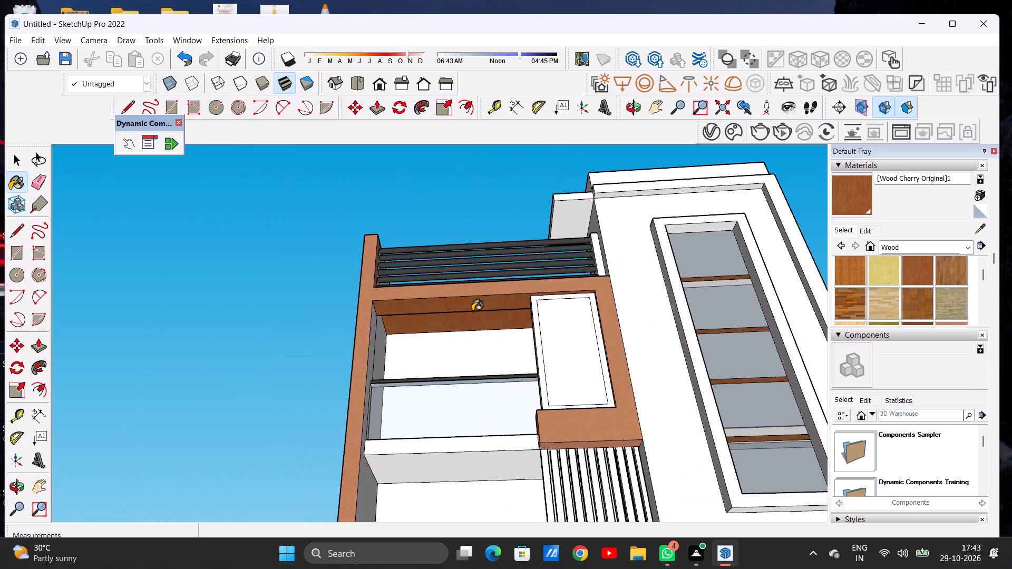
Paint the underside of the slab between the two balconies with Wood Cherry Original.
middle_drag(435, 307, 426, 434)
scroll(450, 313, down, 14)
scroll(481, 358, up, 8)
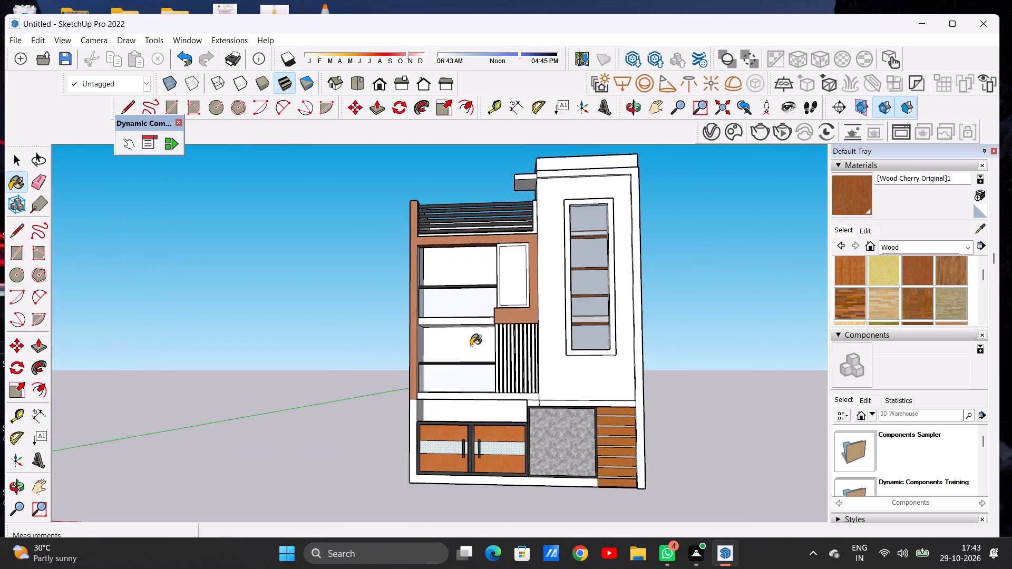
scroll(471, 346, up, 2)
scroll(471, 344, down, 1)
scroll(471, 344, up, 3)
scroll(471, 344, down, 1)
scroll(471, 344, up, 8)
middle_drag(469, 351, 482, 267)
scroll(480, 292, up, 3)
scroll(480, 293, down, 1)
scroll(480, 293, up, 5)
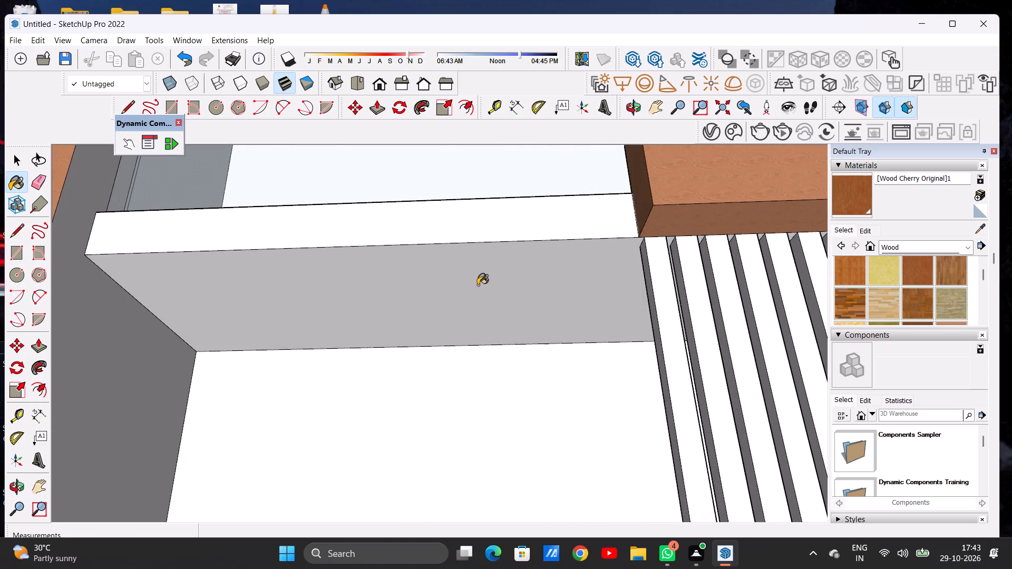
click(478, 275)
scroll(479, 312, down, 14)
Examine the cherry-wood balcony ceilings and the surrounding veneered frame from several angles.
middle_drag(454, 320, 290, 477)
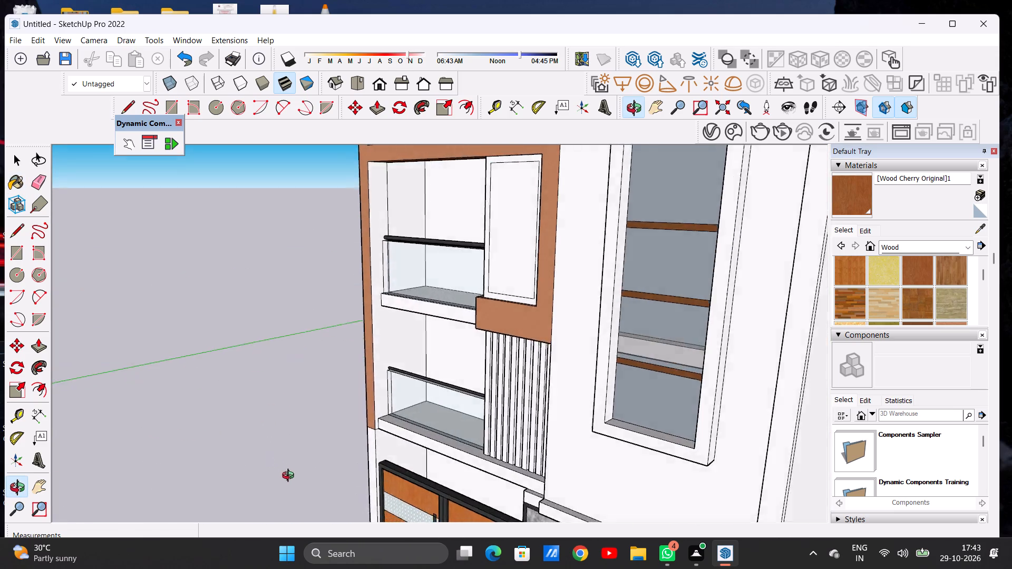
middle_drag(290, 477, 459, 405)
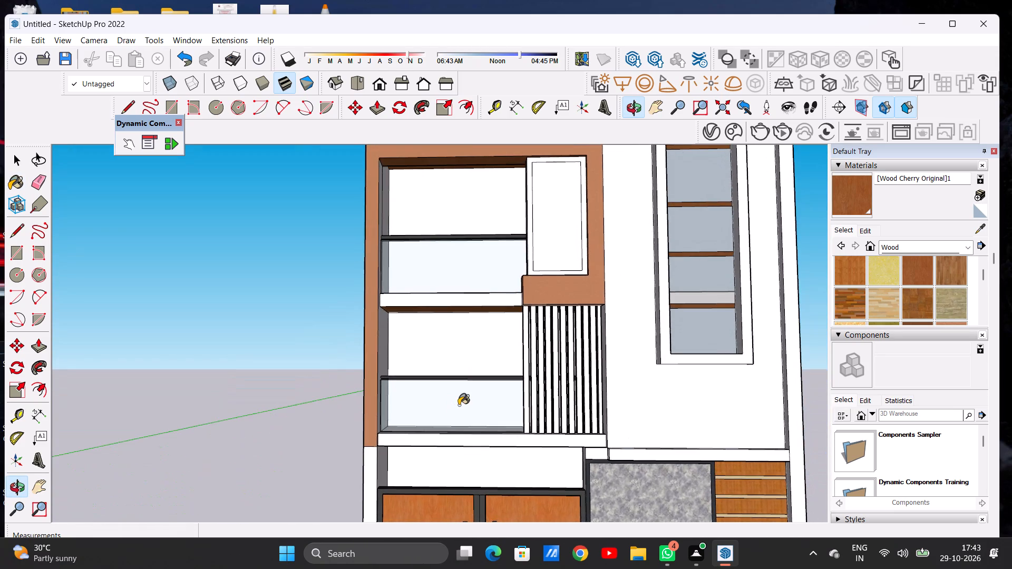
scroll(453, 396, down, 7)
middle_drag(460, 373, 335, 480)
scroll(443, 292, up, 7)
scroll(445, 281, down, 2)
scroll(446, 280, up, 7)
middle_drag(443, 310, 632, 164)
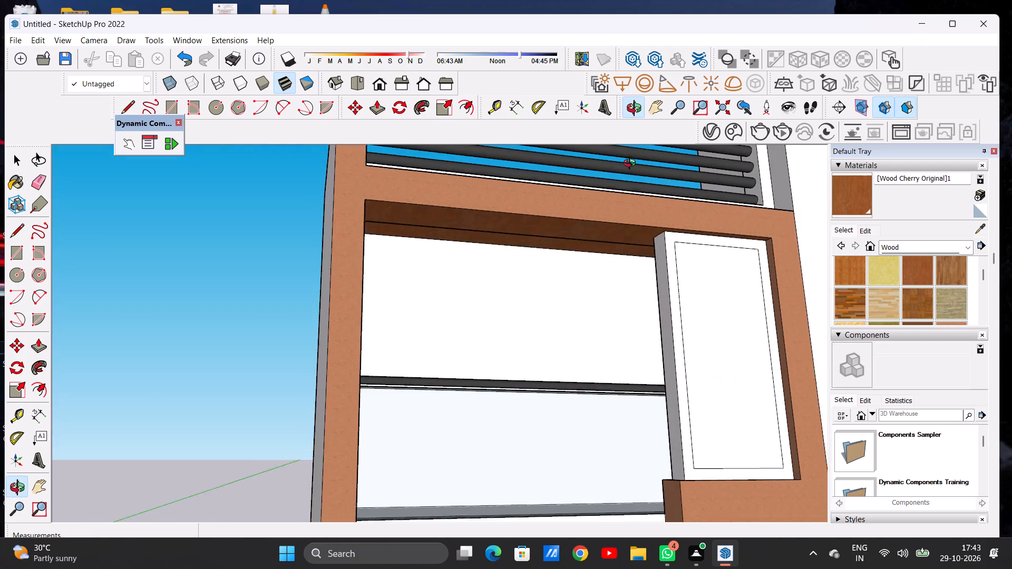
middle_drag(632, 164, 564, 216)
scroll(526, 270, down, 16)
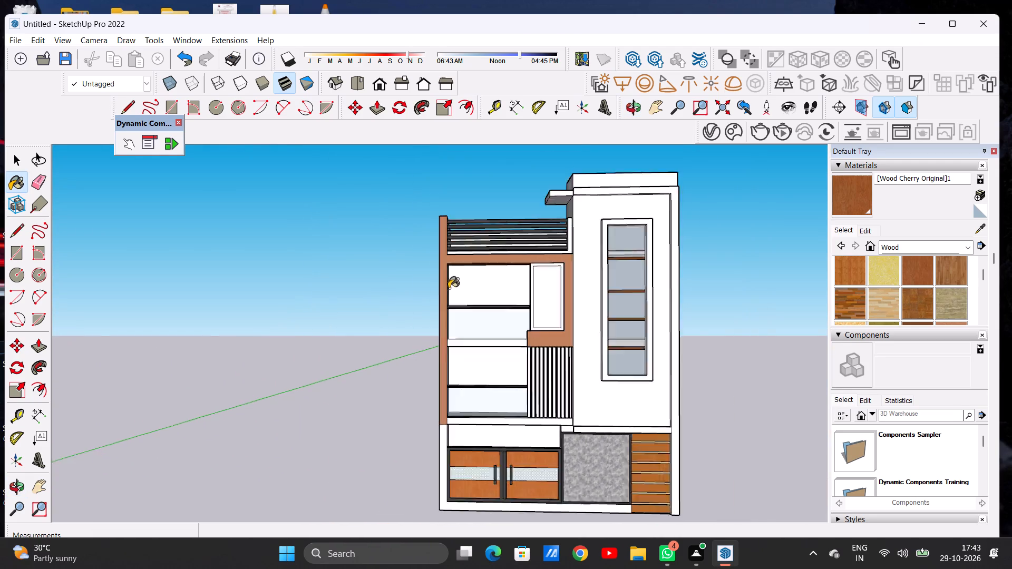
scroll(449, 288, down, 7)
scroll(452, 340, up, 15)
middle_drag(511, 335, 526, 365)
scroll(500, 289, up, 6)
middle_drag(488, 317, 452, 302)
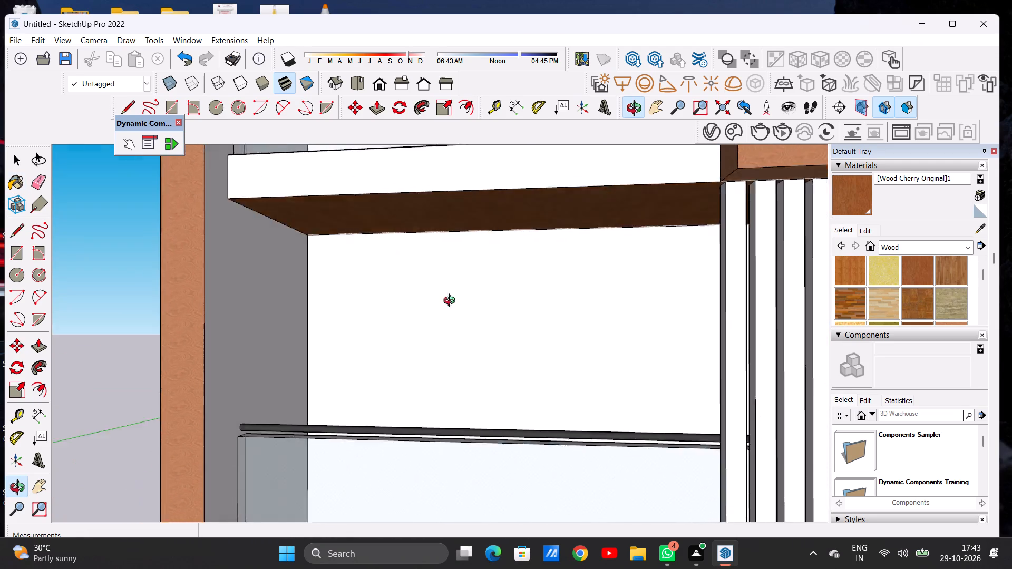
middle_drag(452, 302, 452, 318)
scroll(451, 338, down, 15)
middle_drag(472, 323, 482, 337)
scroll(458, 306, up, 14)
Examine the upper balcony's slab edge and where it meets the frame's lower band above the vertical slats.
middle_drag(473, 284, 500, 404)
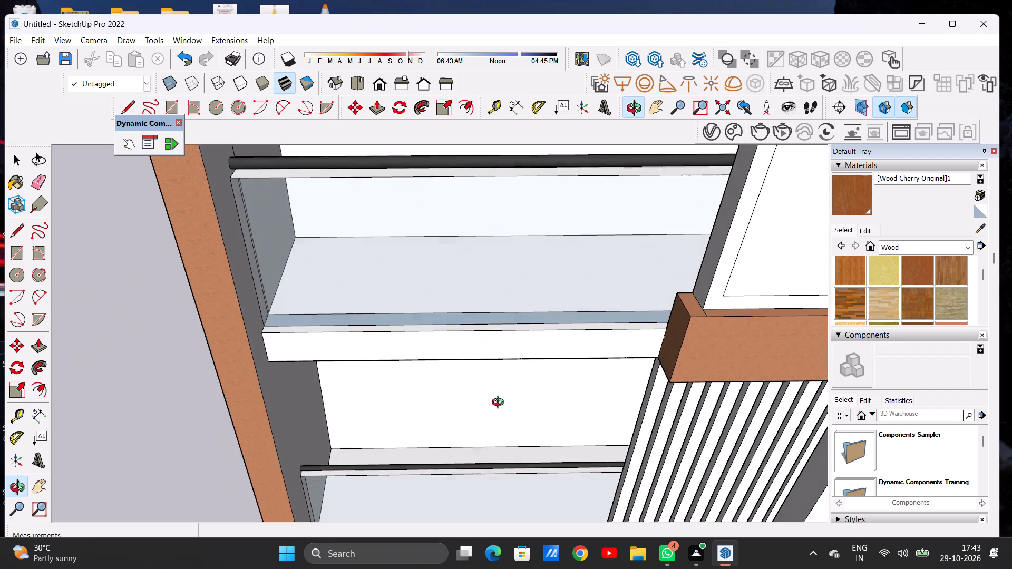
middle_drag(500, 404, 500, 406)
scroll(500, 406, up, 1)
scroll(471, 352, down, 5)
scroll(510, 320, down, 5)
scroll(547, 342, up, 1)
scroll(547, 342, down, 1)
scroll(547, 342, up, 6)
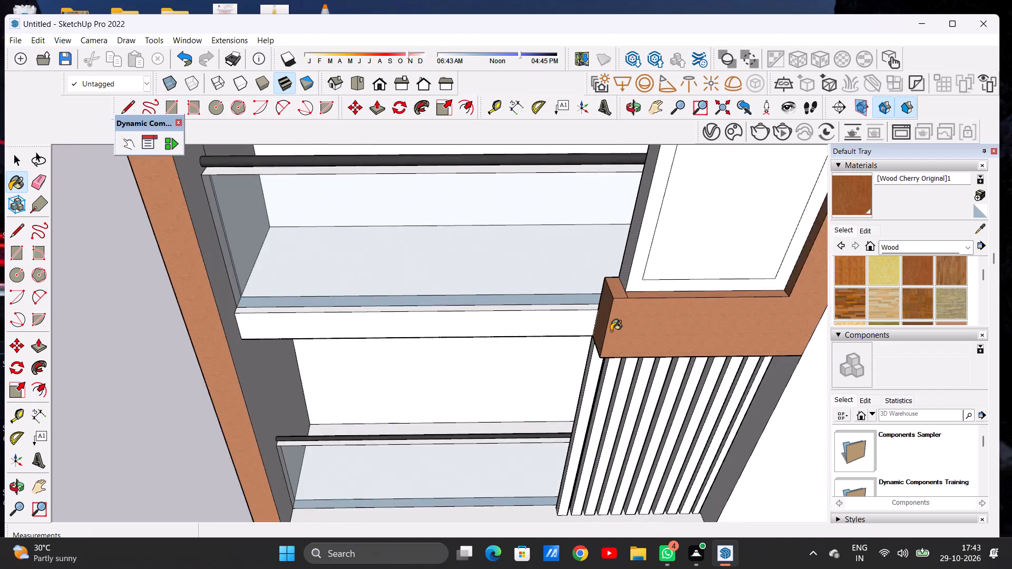
scroll(611, 331, up, 12)
middle_drag(543, 289, 565, 388)
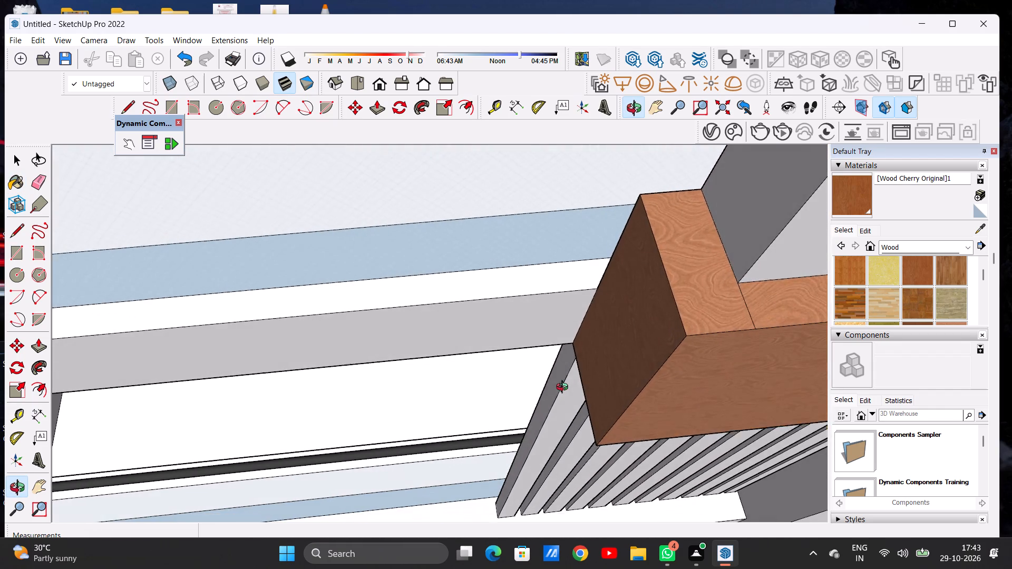
middle_drag(565, 388, 566, 368)
middle_drag(578, 288, 593, 229)
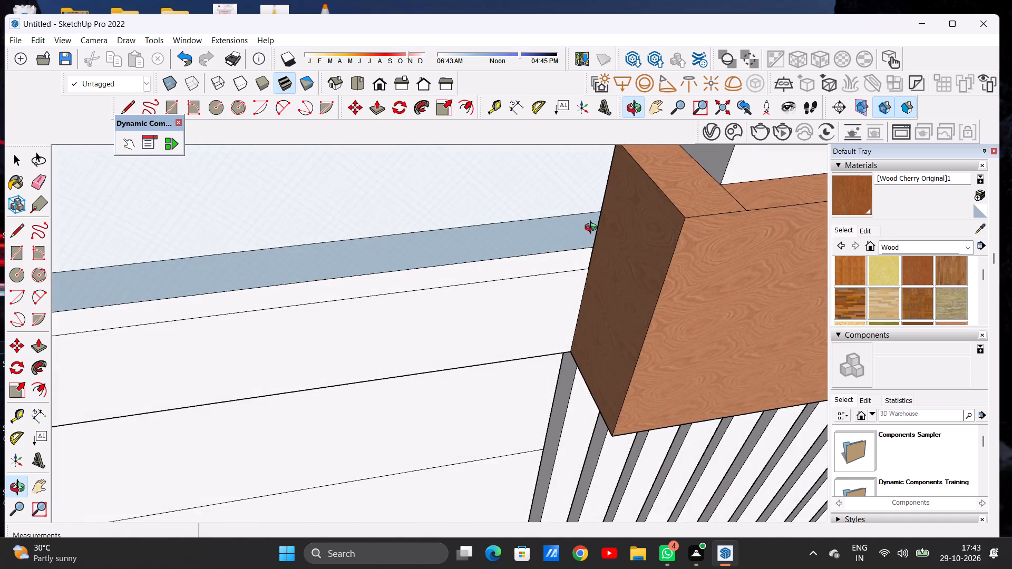
middle_drag(593, 229, 593, 224)
scroll(579, 320, up, 1)
scroll(541, 345, down, 3)
scroll(539, 347, up, 2)
scroll(539, 346, down, 4)
scroll(535, 341, up, 1)
scroll(527, 338, down, 5)
scroll(527, 338, up, 1)
scroll(526, 338, down, 12)
scroll(486, 330, up, 1)
scroll(486, 330, down, 2)
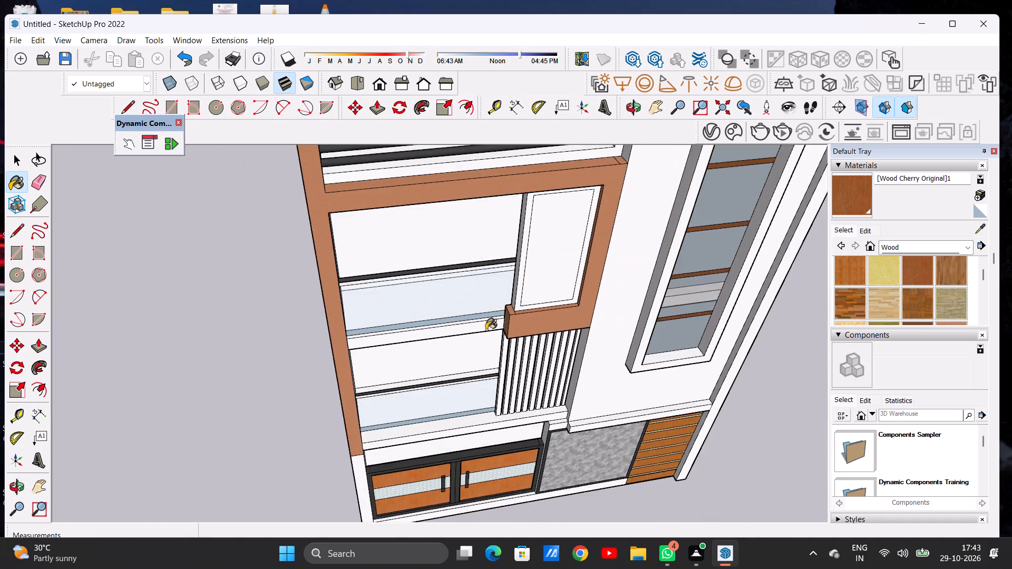
scroll(486, 330, down, 8)
middle_drag(462, 365, 432, 246)
scroll(440, 325, up, 7)
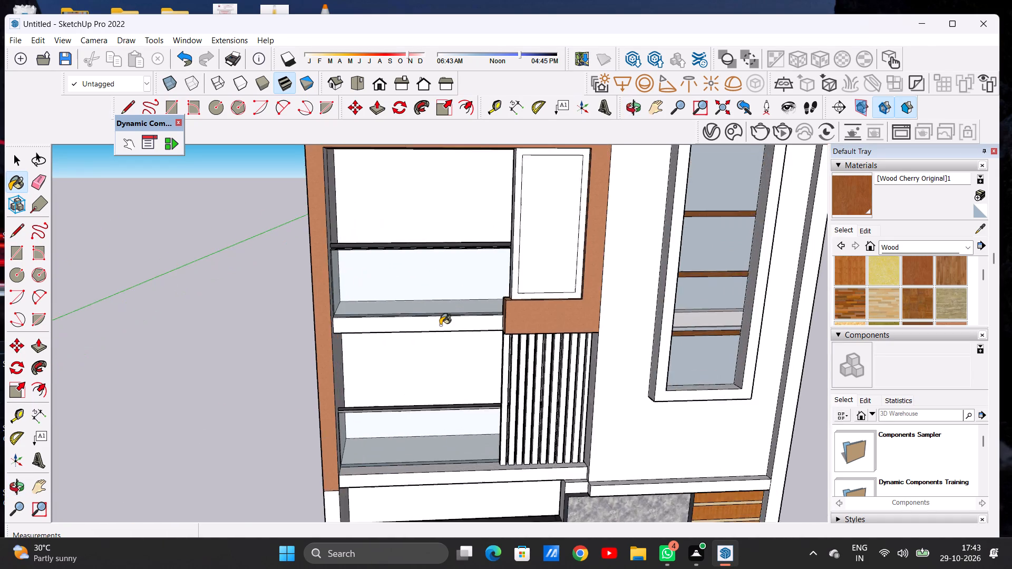
scroll(440, 325, down, 1)
scroll(440, 325, up, 1)
scroll(440, 325, down, 1)
scroll(440, 325, up, 5)
scroll(501, 327, up, 7)
middle_drag(519, 291, 790, 446)
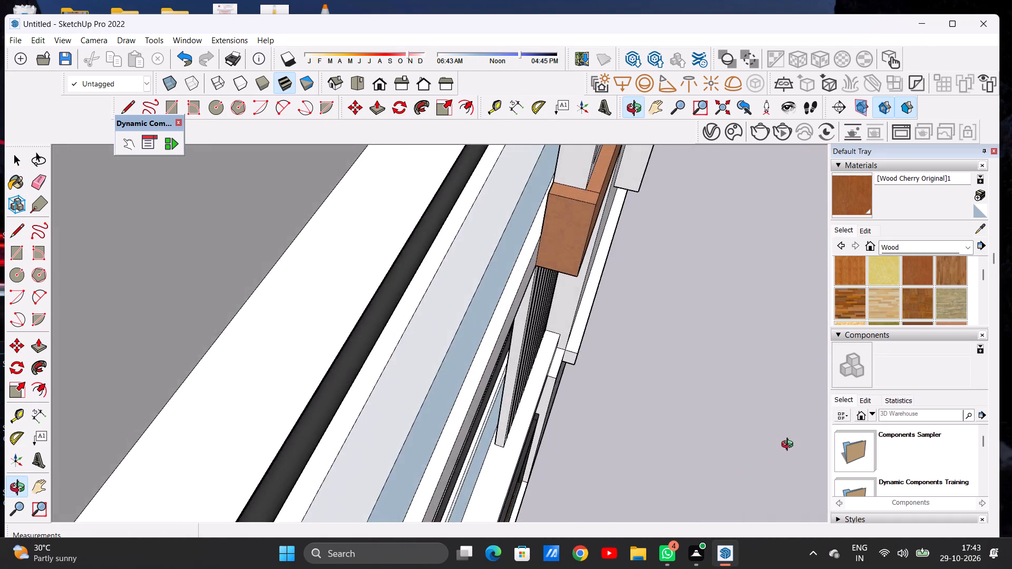
middle_drag(790, 446, 571, 340)
middle_drag(562, 329, 551, 313)
middle_drag(547, 307, 494, 290)
scroll(580, 340, down, 5)
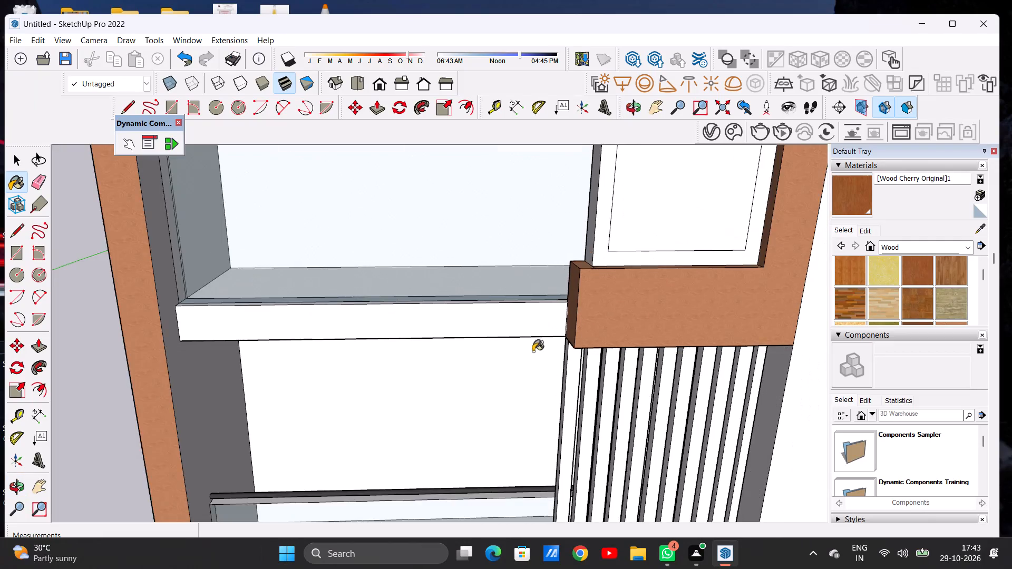
scroll(533, 354, down, 19)
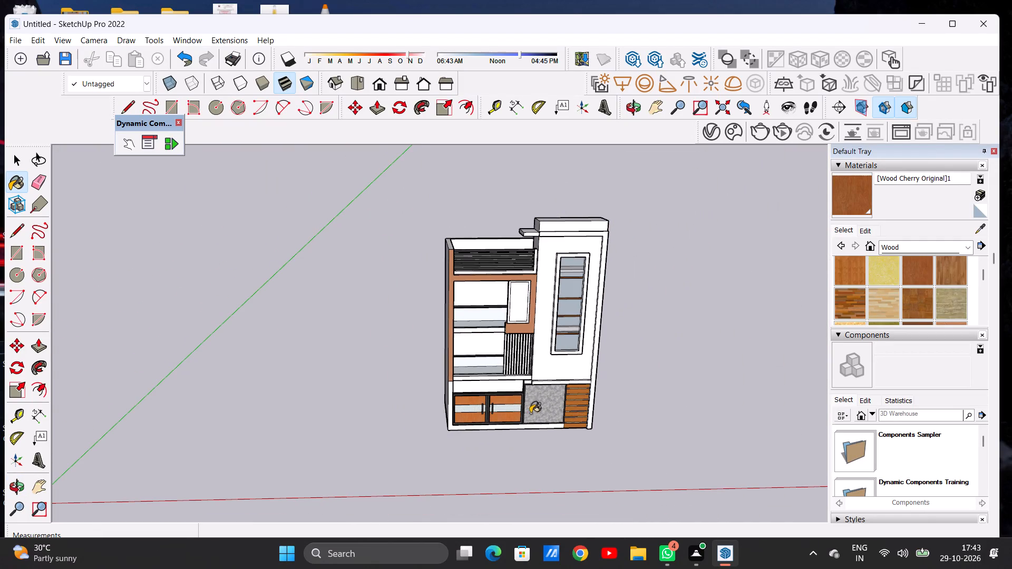
middle_drag(565, 388, 530, 343)
scroll(587, 359, up, 5)
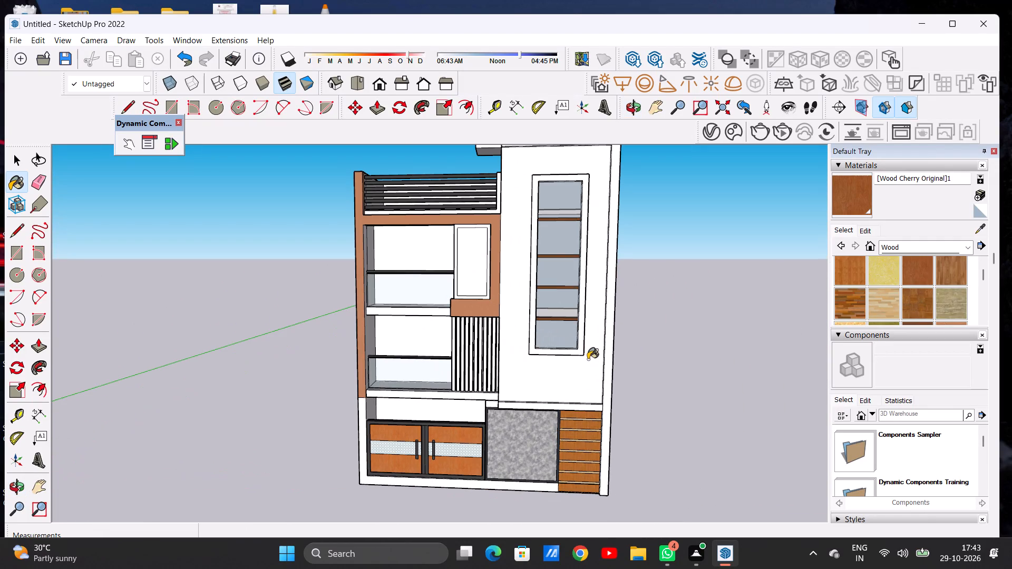
key(space)
Examine the upper part of the stair tower and its raised border beside the rooftop railing.
scroll(574, 325, down, 2)
scroll(571, 330, up, 1)
scroll(571, 331, down, 4)
middle_drag(553, 351, 556, 352)
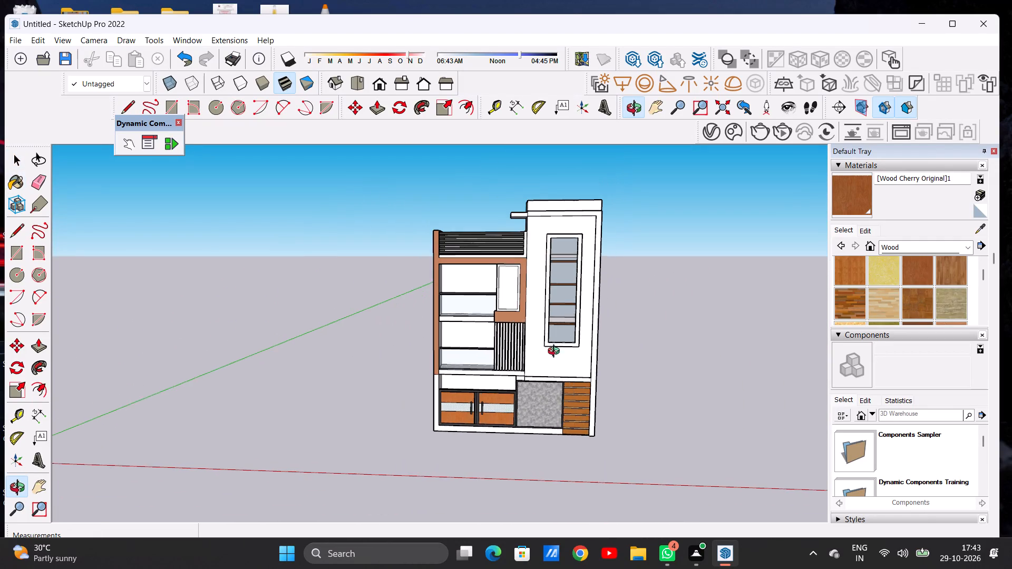
middle_drag(556, 352, 565, 361)
scroll(579, 213, up, 9)
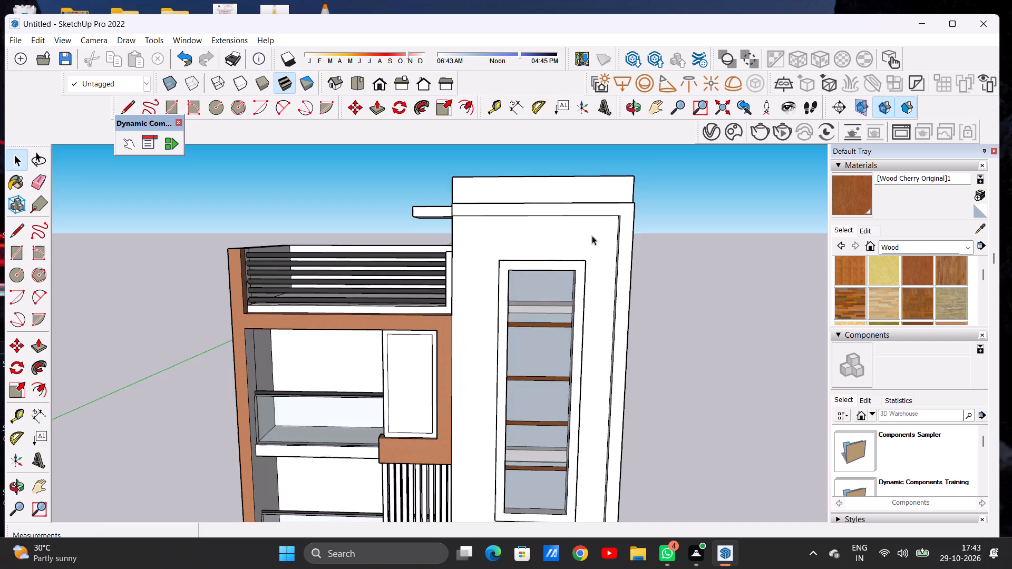
scroll(592, 236, up, 3)
middle_drag(614, 236, 627, 229)
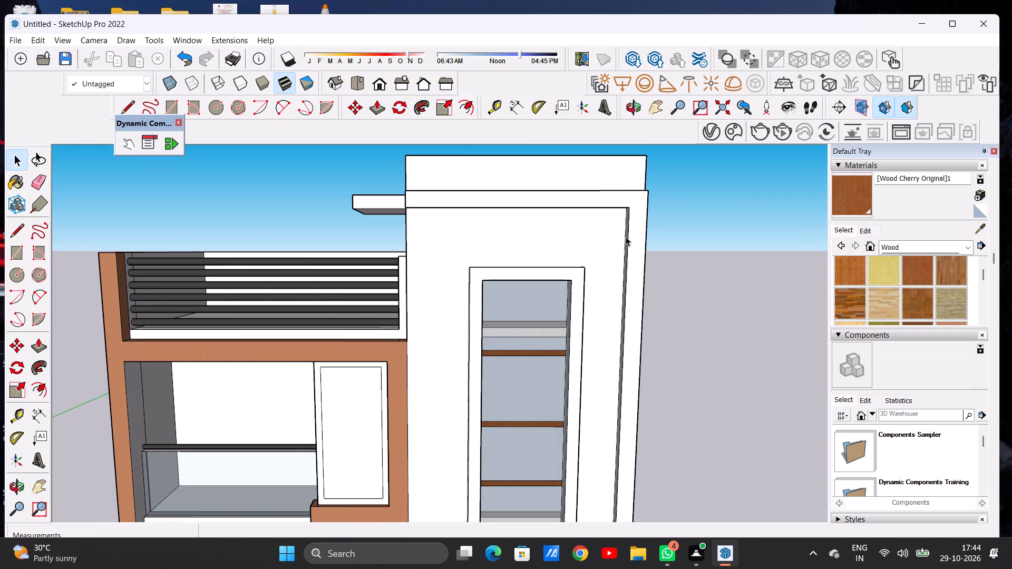
Paint the front, the post's inner side and the sill top of the rooftop railing's surround with Color M07.
click(902, 249)
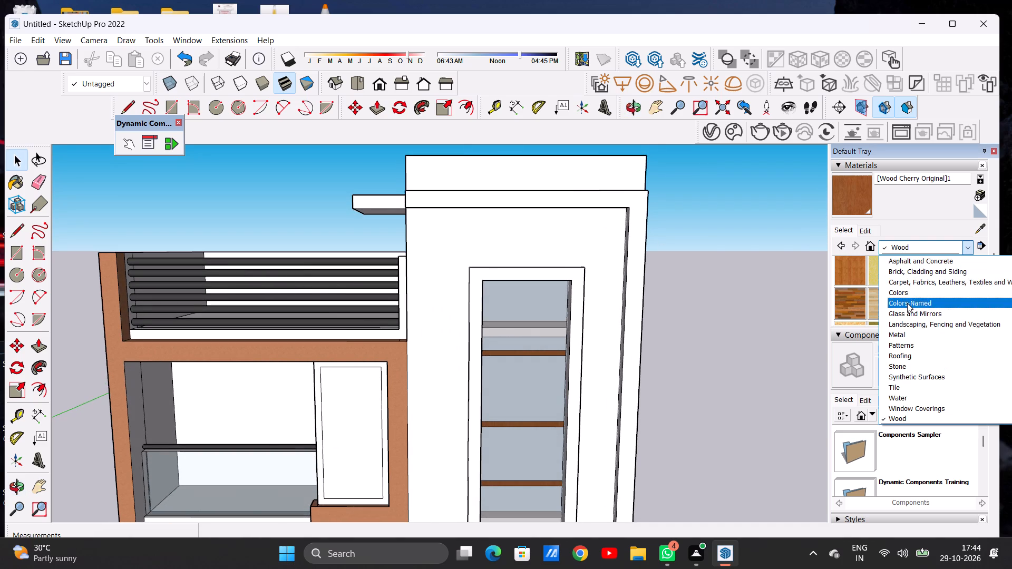
click(906, 293)
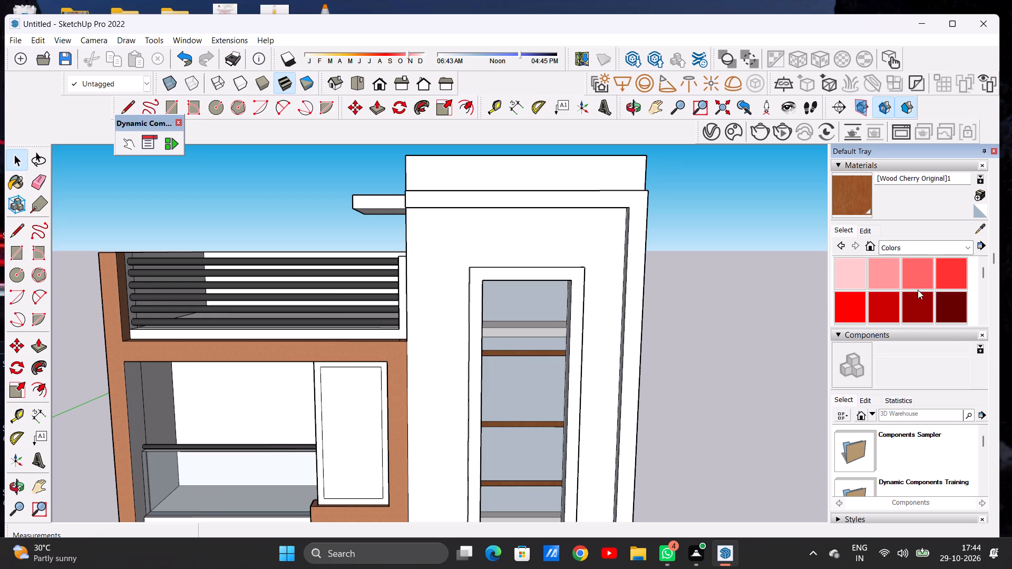
scroll(918, 290, down, 13)
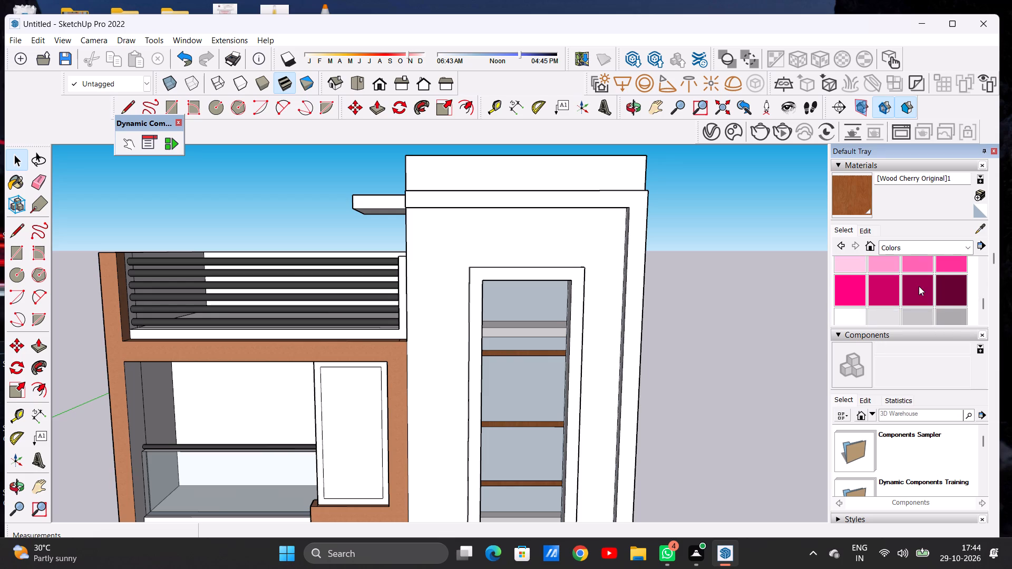
click(956, 287)
scroll(797, 286, down, 4)
scroll(800, 287, up, 1)
scroll(801, 287, down, 1)
middle_drag(486, 306, 598, 331)
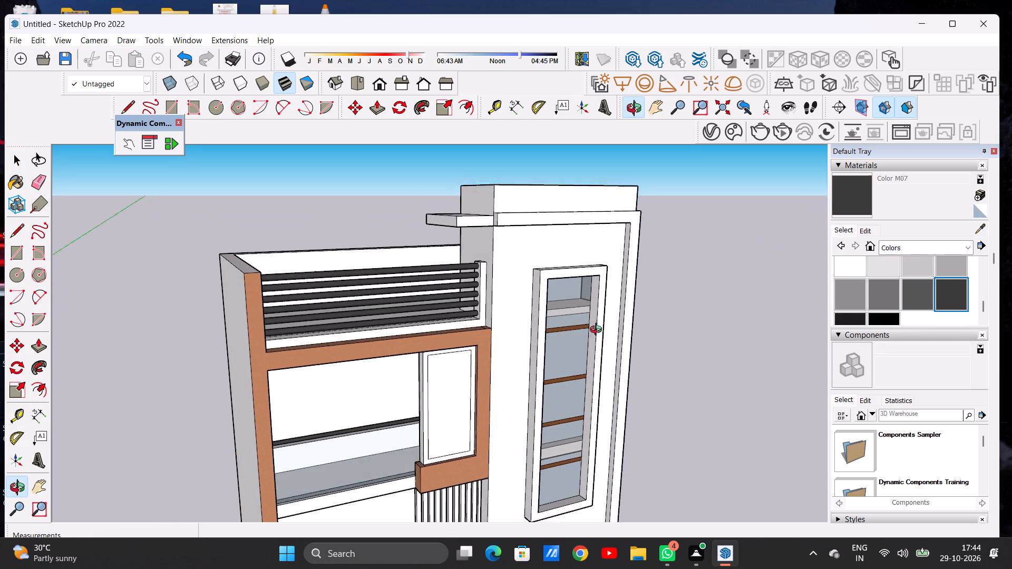
middle_drag(598, 331, 596, 331)
scroll(469, 310, up, 17)
click(497, 275)
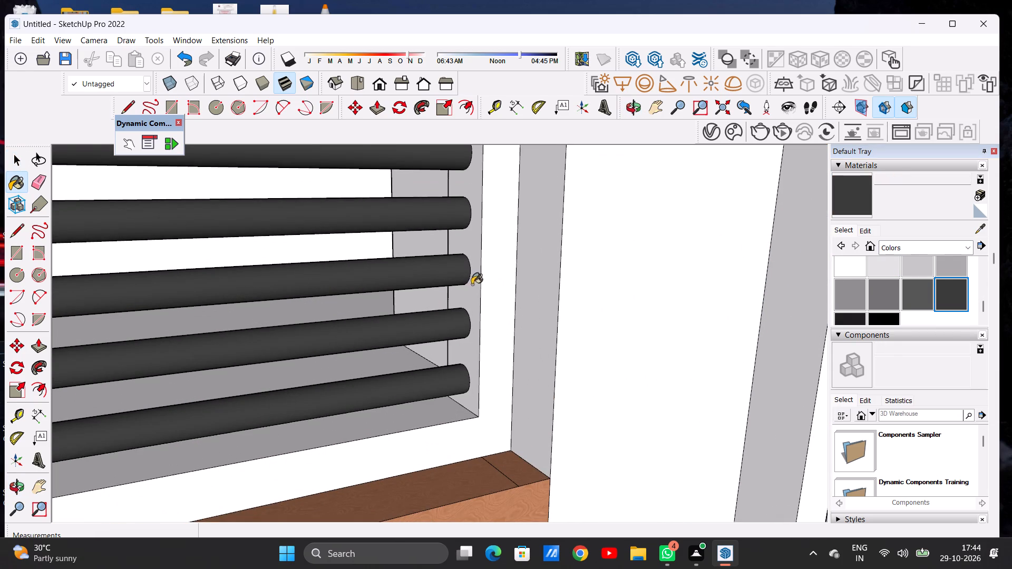
click(476, 284)
scroll(453, 406, up, 4)
click(444, 407)
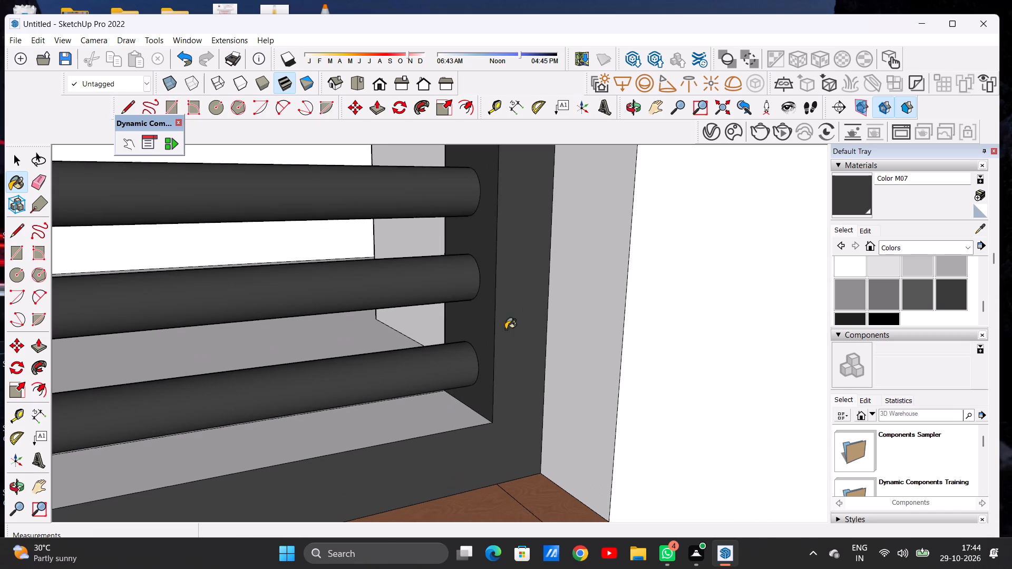
Paint the top end of the rooftop railing's post beside the stair tower with Color M07.
scroll(505, 329, down, 20)
scroll(505, 329, down, 8)
middle_drag(509, 324, 370, 449)
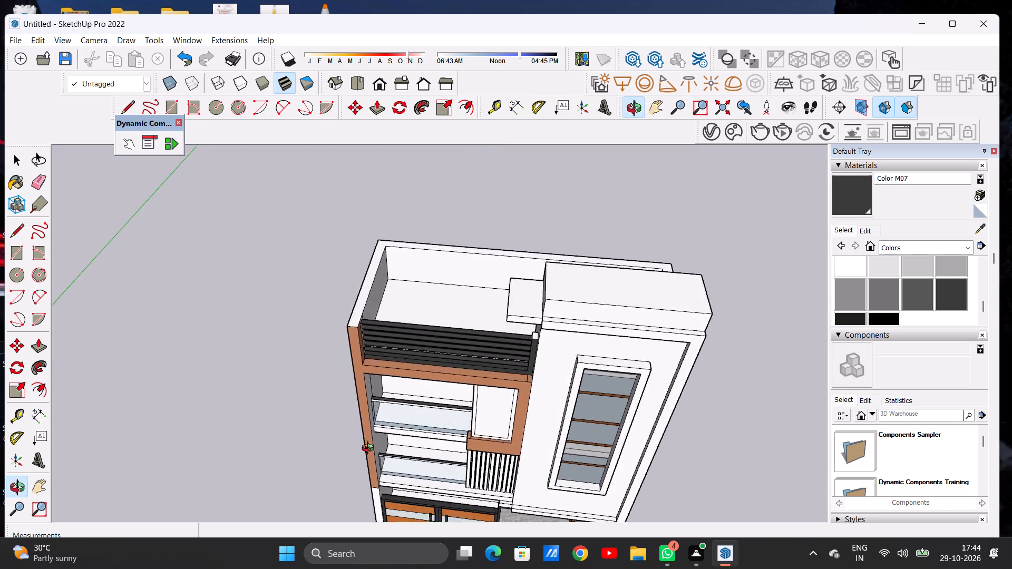
middle_drag(370, 449, 383, 445)
scroll(504, 358, up, 17)
scroll(585, 302, down, 1)
scroll(585, 303, up, 4)
click(575, 321)
scroll(433, 338, down, 4)
Paint the rear face of the rooftop railing's post beside the stair tower with Color M07.
scroll(434, 341, up, 1)
scroll(435, 341, down, 2)
scroll(437, 341, up, 2)
scroll(439, 341, down, 13)
scroll(613, 312, up, 1)
scroll(612, 312, down, 5)
middle_drag(326, 314, 639, 299)
middle_drag(402, 314, 440, 316)
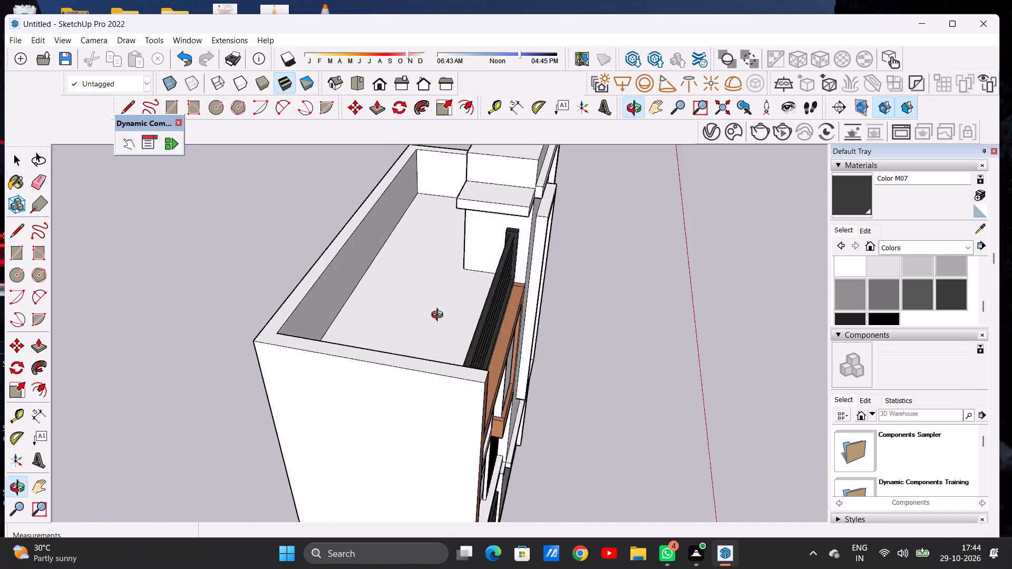
middle_drag(440, 316, 697, 286)
scroll(489, 256, up, 20)
scroll(489, 256, up, 2)
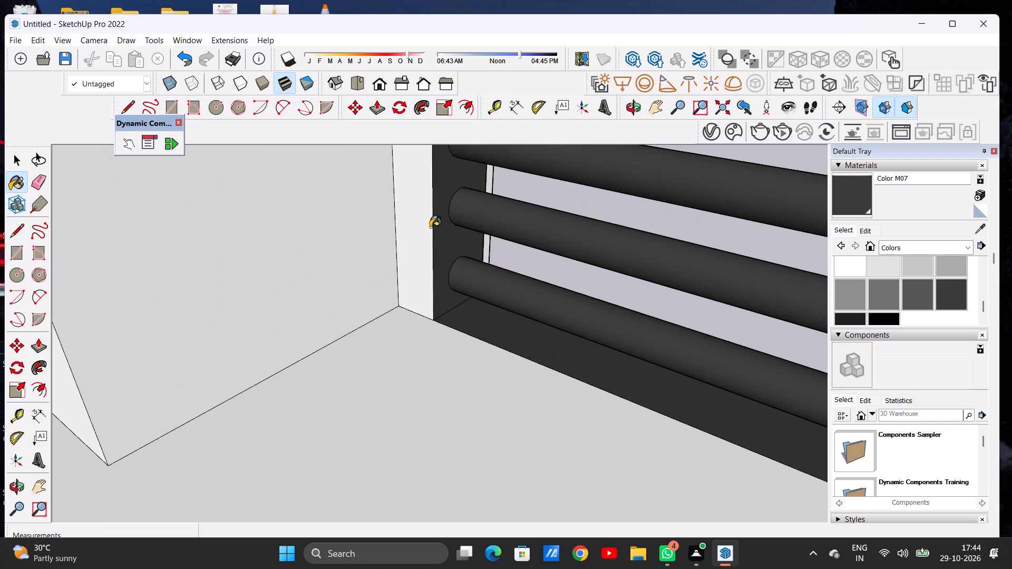
click(430, 227)
scroll(417, 240, down, 3)
scroll(388, 286, up, 1)
scroll(388, 286, down, 20)
middle_drag(599, 290, 357, 282)
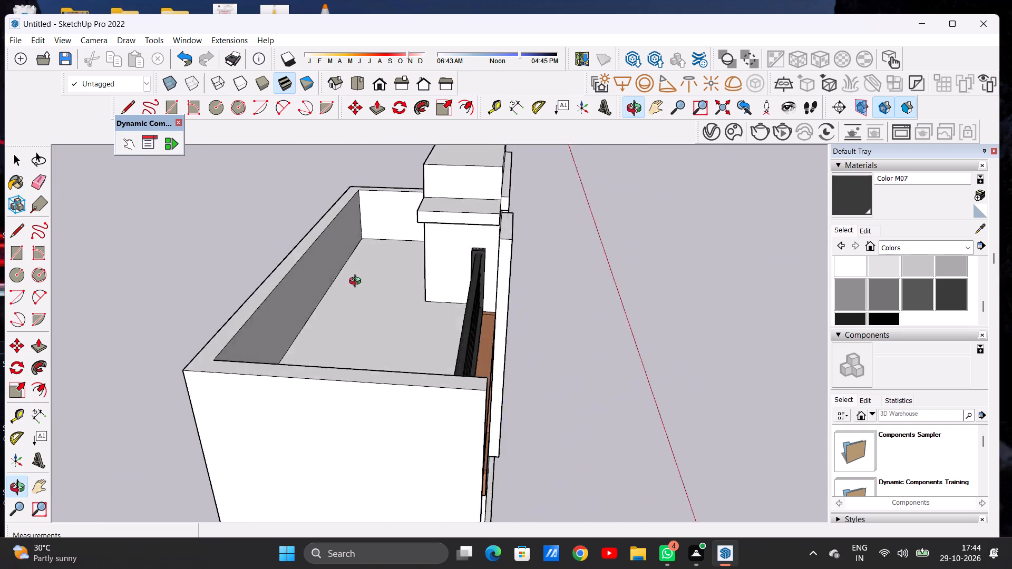
Examine the dark rooftop railing and its surround from the roof side and from the front.
middle_drag(357, 282, 719, 294)
scroll(697, 282, up, 9)
scroll(626, 273, down, 1)
scroll(626, 273, up, 5)
middle_drag(650, 285, 340, 294)
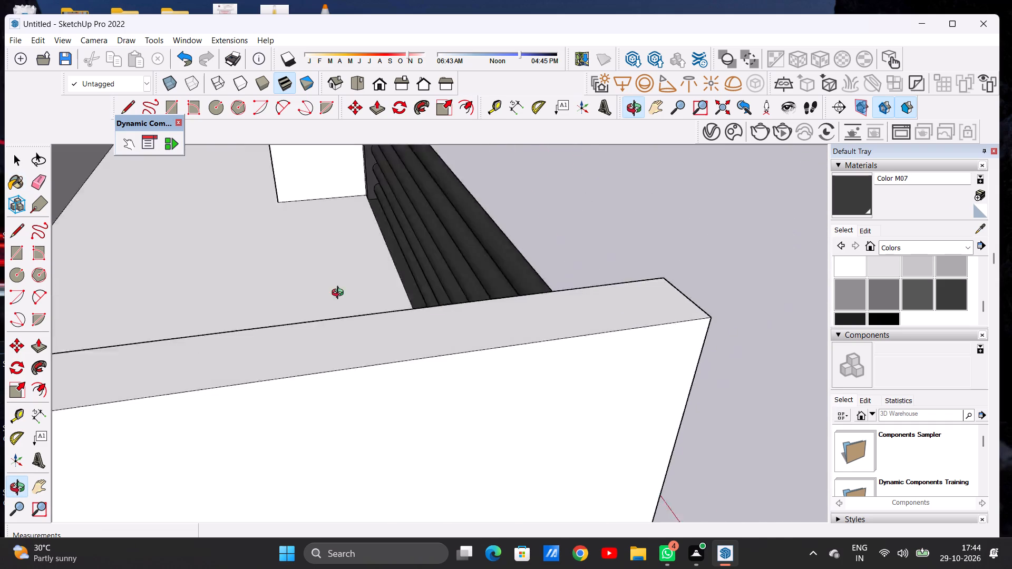
middle_drag(340, 294, 275, 294)
middle_drag(470, 301, 218, 270)
scroll(292, 279, up, 1)
scroll(436, 295, down, 5)
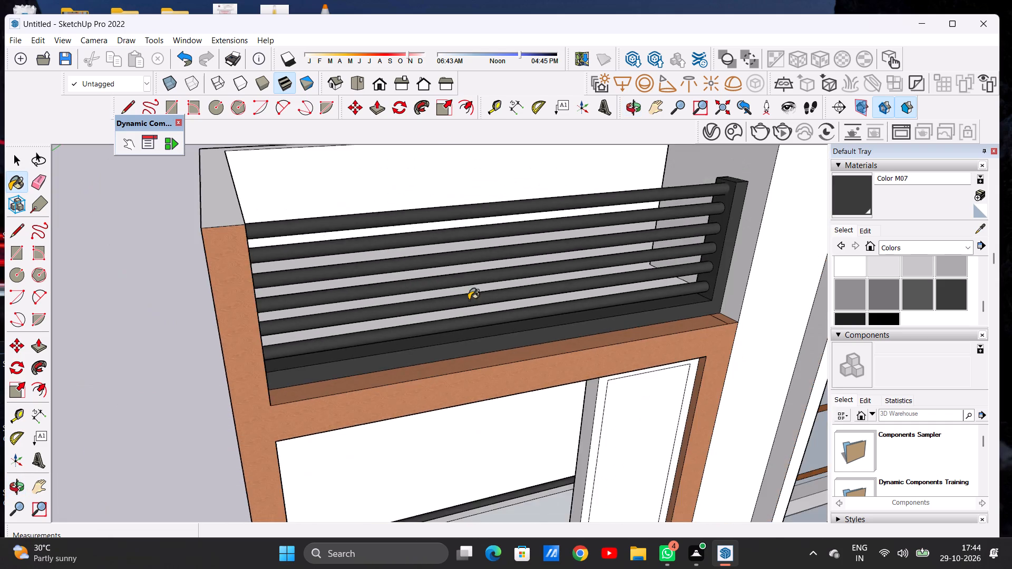
scroll(484, 281, down, 4)
scroll(484, 281, up, 1)
scroll(484, 281, down, 8)
middle_drag(494, 306, 409, 231)
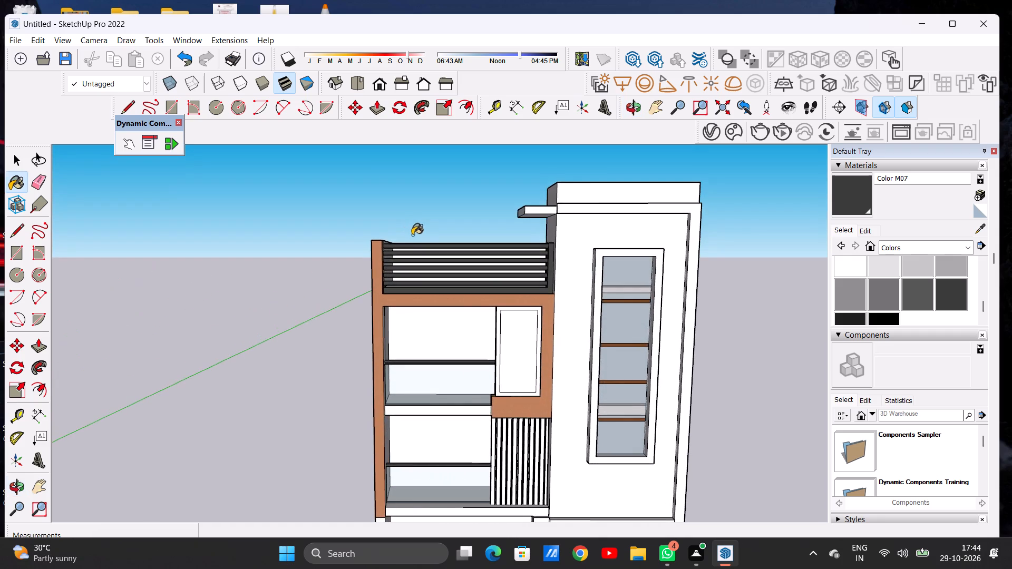
scroll(411, 252, down, 11)
scroll(491, 327, up, 6)
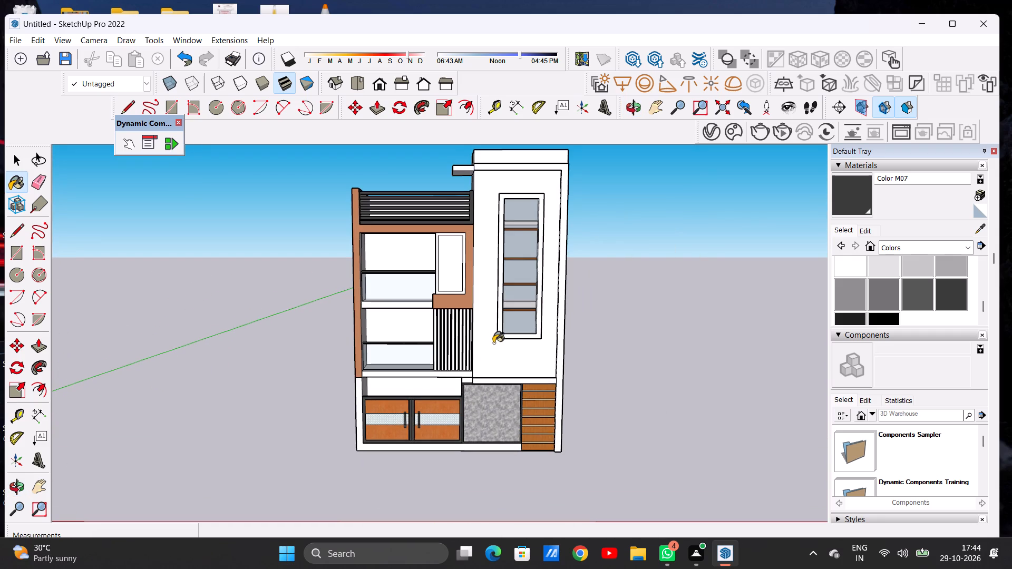
Examine the whole front elevation and the unpainted upper front wall of the stair tower.
key(space)
scroll(470, 369, down, 5)
scroll(463, 265, up, 4)
scroll(468, 257, down, 1)
scroll(469, 257, up, 3)
scroll(486, 257, down, 1)
scroll(486, 257, up, 12)
middle_drag(505, 258, 523, 248)
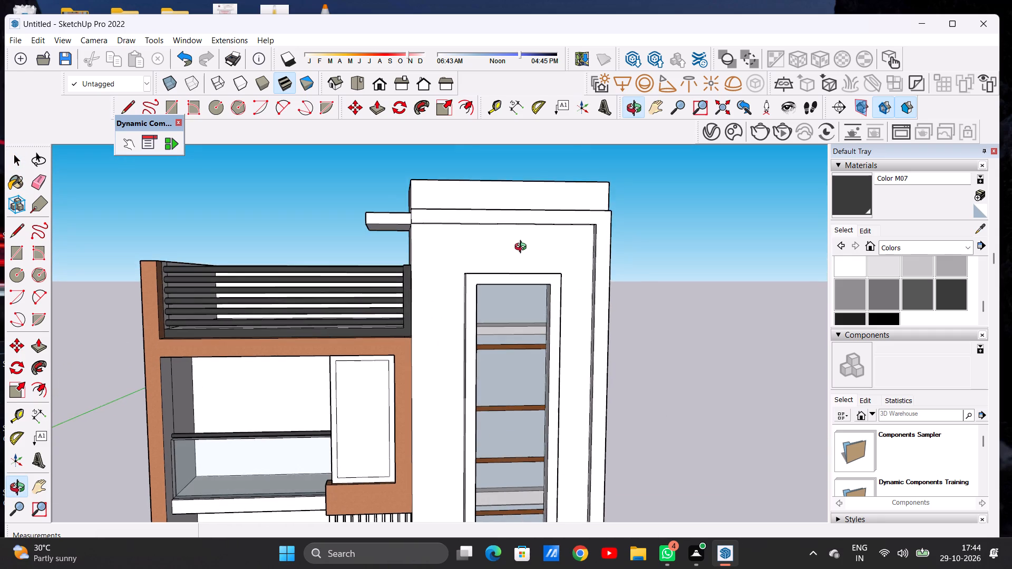
middle_drag(523, 248, 500, 261)
scroll(502, 262, up, 1)
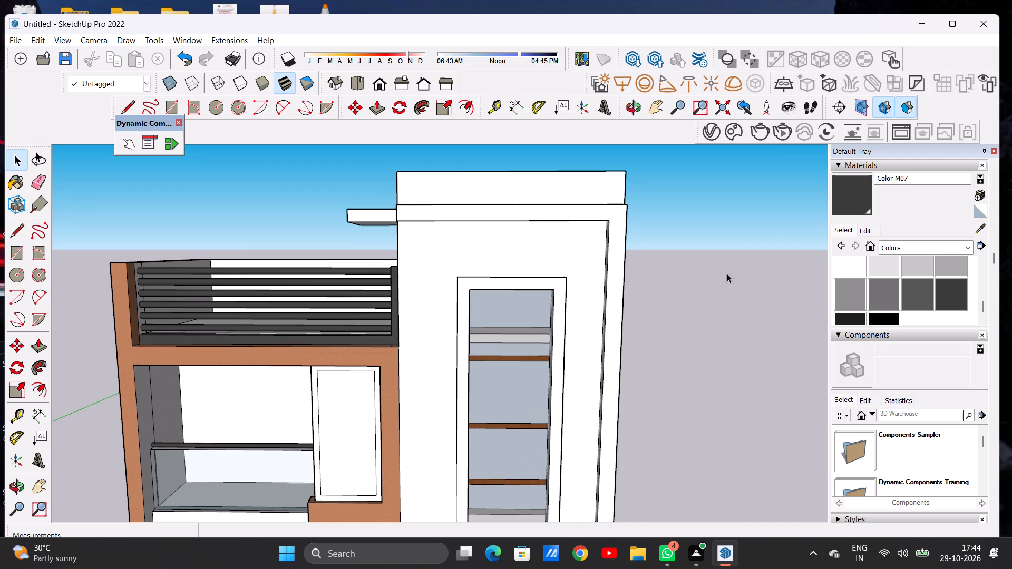
Browse the Brick, Cladding and Siding materials for a finish for the stair tower wall.
click(887, 244)
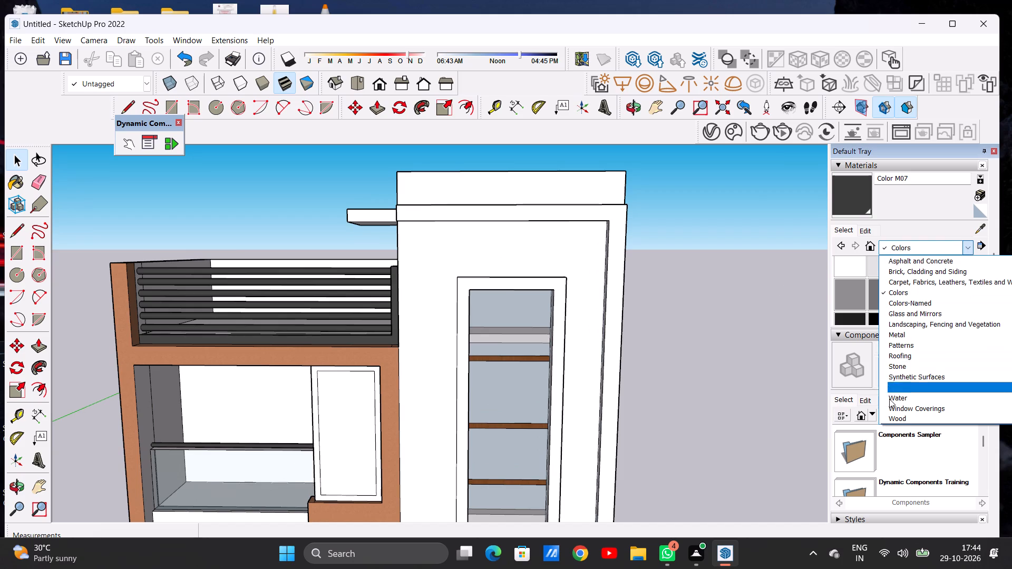
click(925, 272)
scroll(899, 288, down, 3)
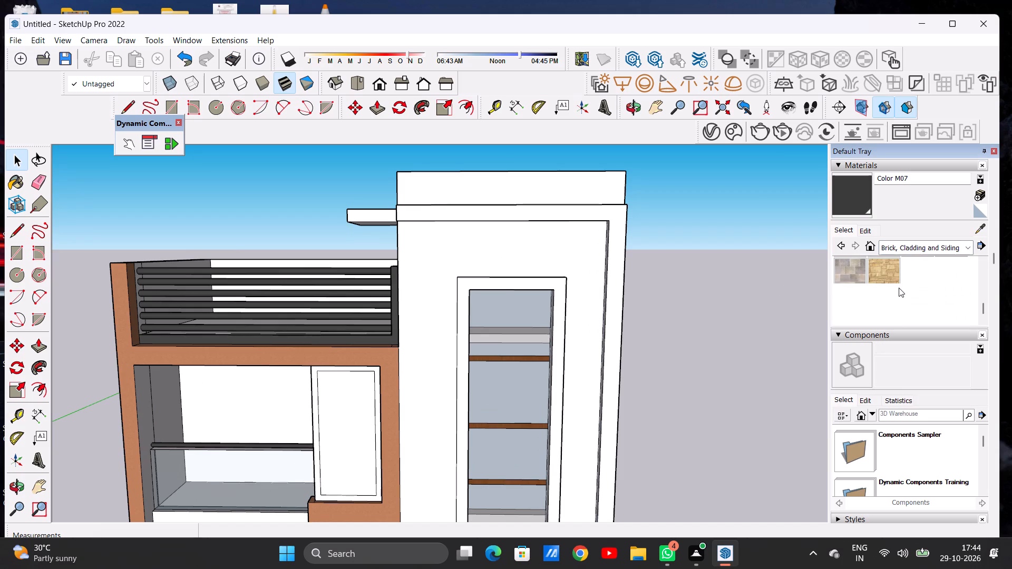
scroll(899, 288, up, 1)
click(922, 247)
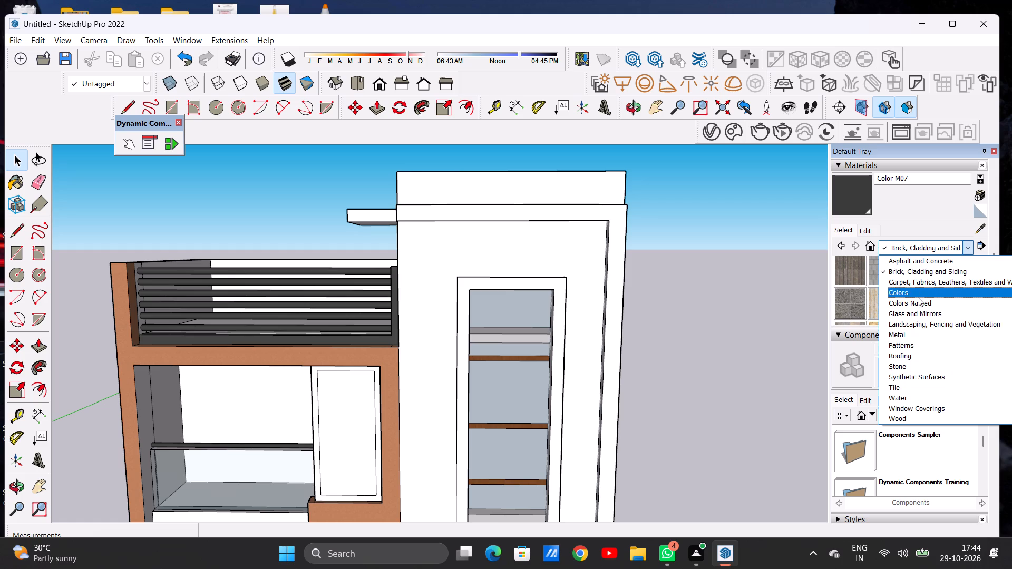
click(921, 274)
scroll(899, 280, down, 2)
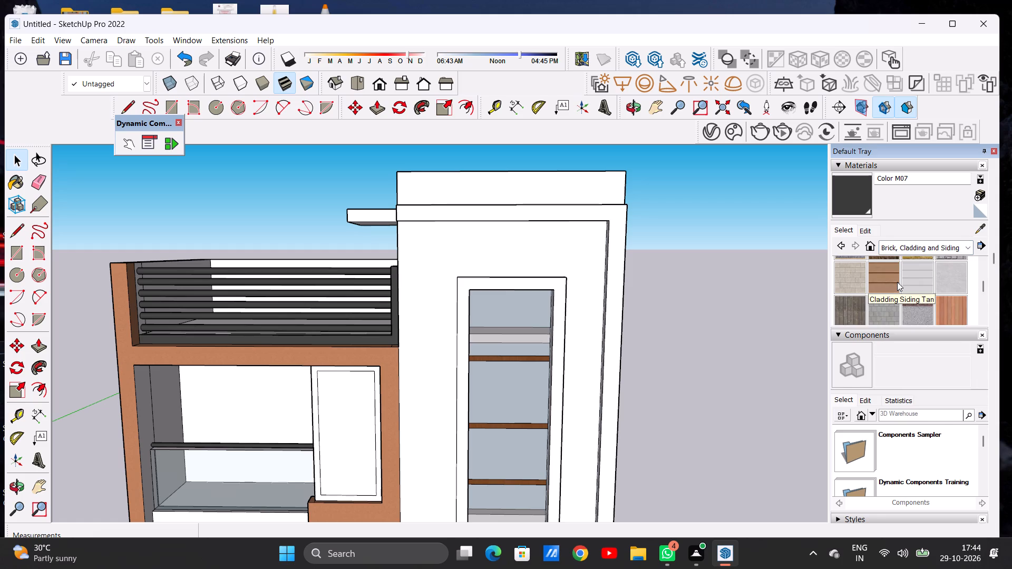
scroll(897, 284, down, 5)
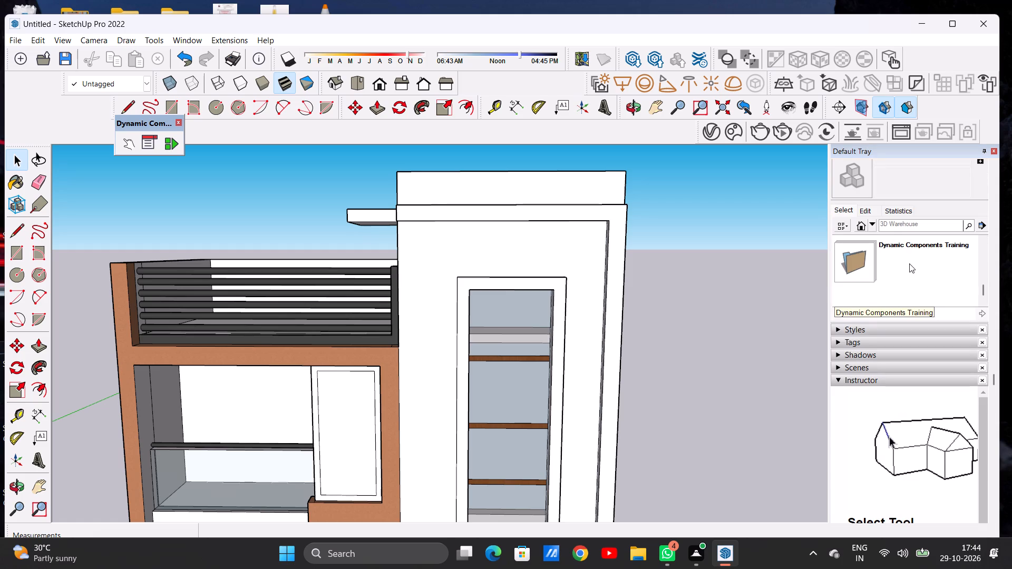
scroll(906, 278, up, 5)
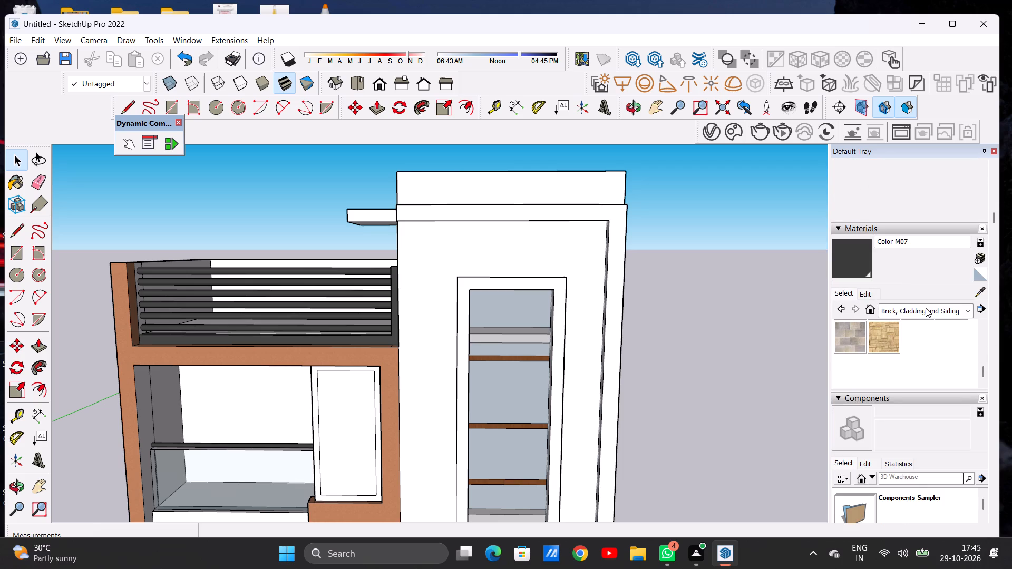
Paint the stair tower's recessed front wall with Wallpaper Stripe from the Carpet, Fabrics, Leathers, Textiles and Wallpaper materials.
click(926, 308)
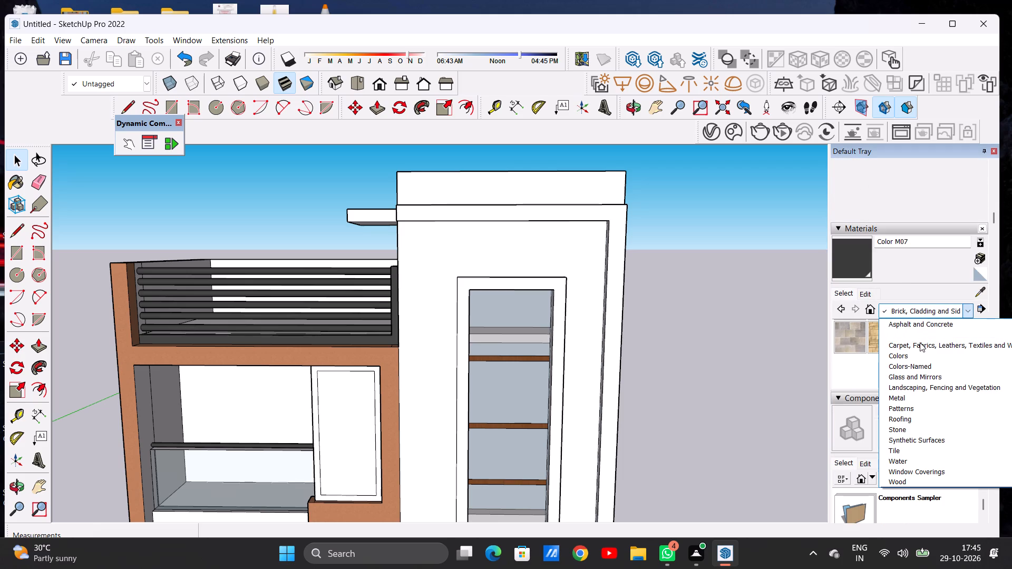
click(920, 342)
scroll(916, 354, down, 2)
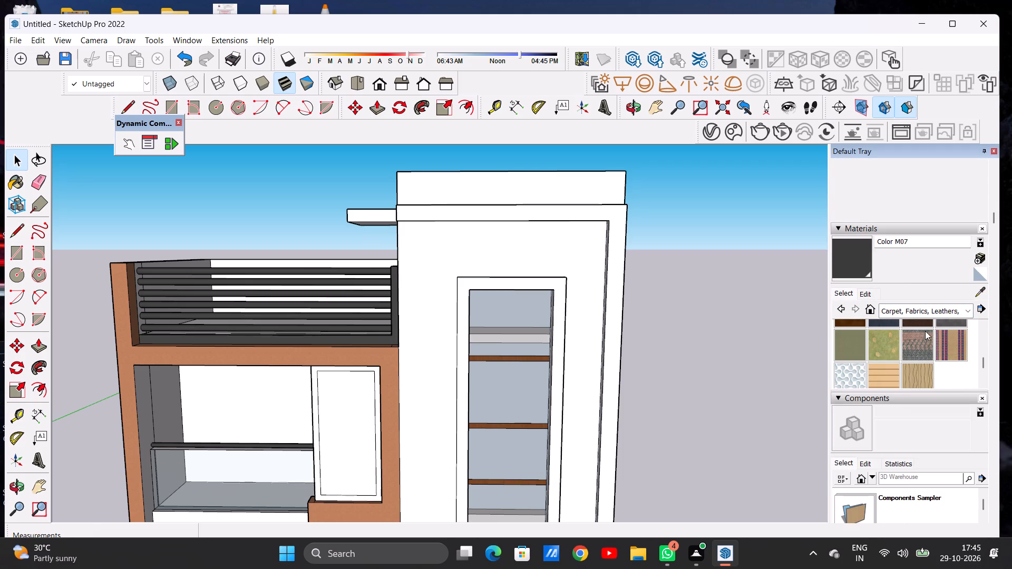
click(889, 374)
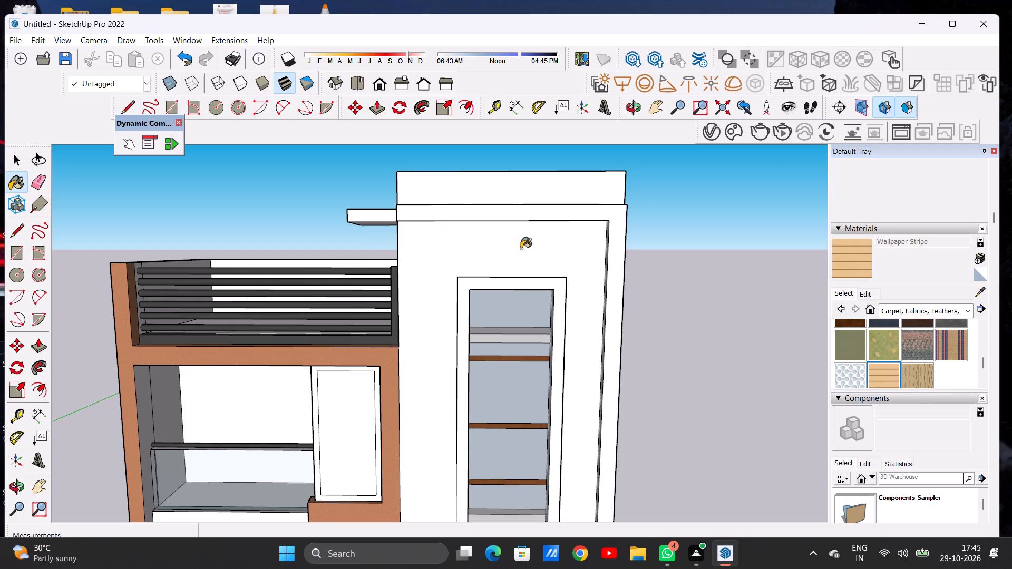
click(521, 249)
Examine the striped finish on the stair tower's front wall up close and against the whole elevation.
scroll(551, 285, down, 10)
scroll(566, 278, up, 12)
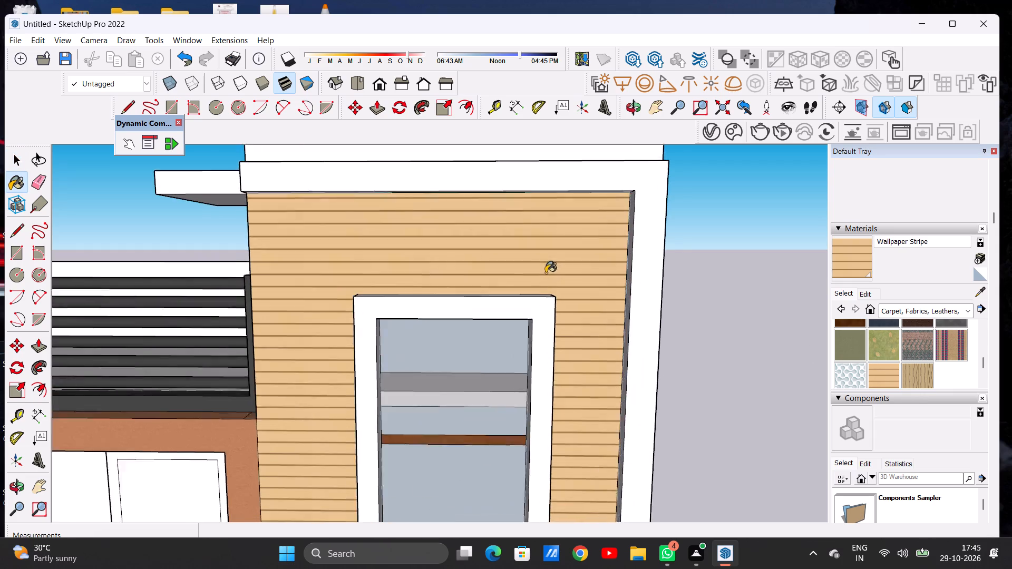
scroll(546, 273, up, 2)
middle_drag(442, 263, 435, 252)
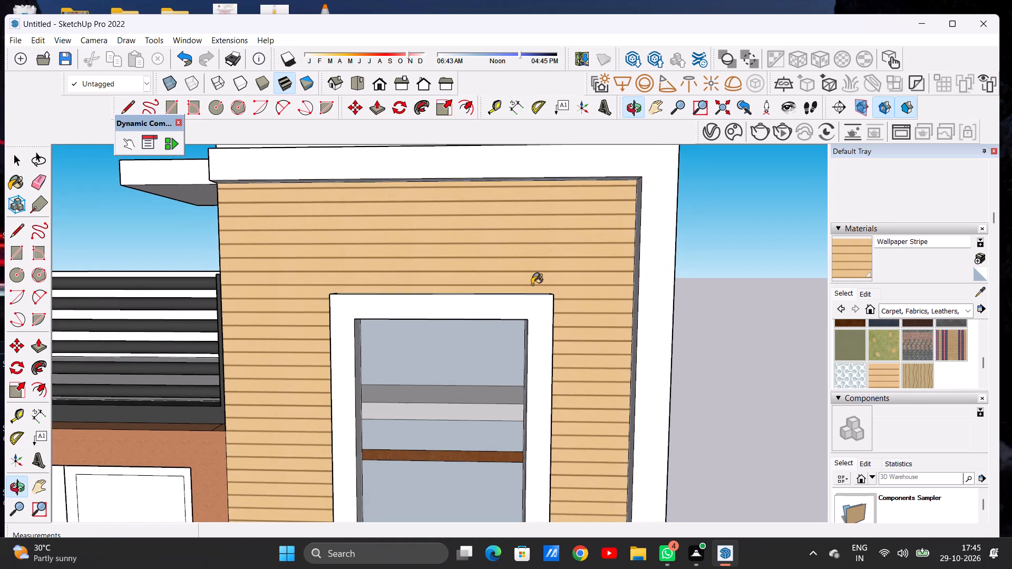
scroll(628, 285, down, 2)
scroll(630, 285, up, 1)
scroll(631, 285, down, 19)
scroll(581, 297, up, 10)
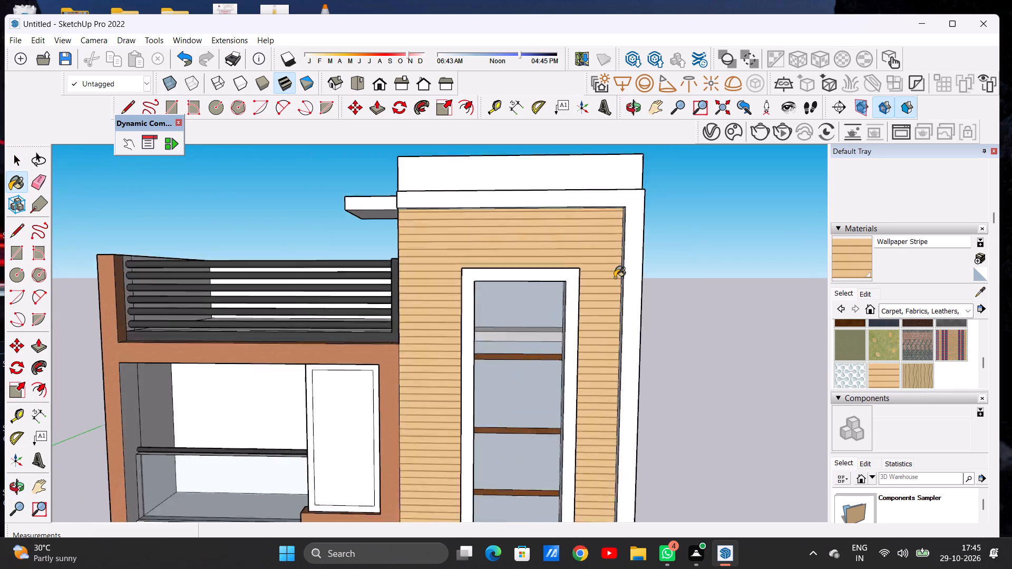
scroll(615, 278, up, 2)
scroll(597, 284, down, 10)
scroll(580, 281, up, 1)
scroll(580, 281, down, 4)
middle_drag(578, 286, 655, 310)
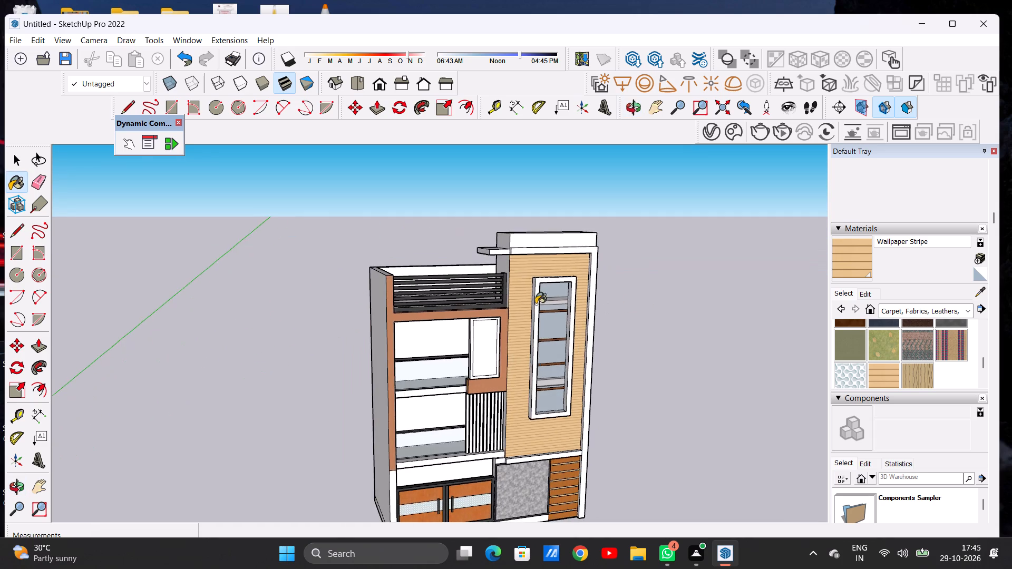
scroll(531, 298, up, 10)
scroll(519, 293, down, 6)
middle_drag(511, 290, 537, 275)
scroll(518, 291, up, 6)
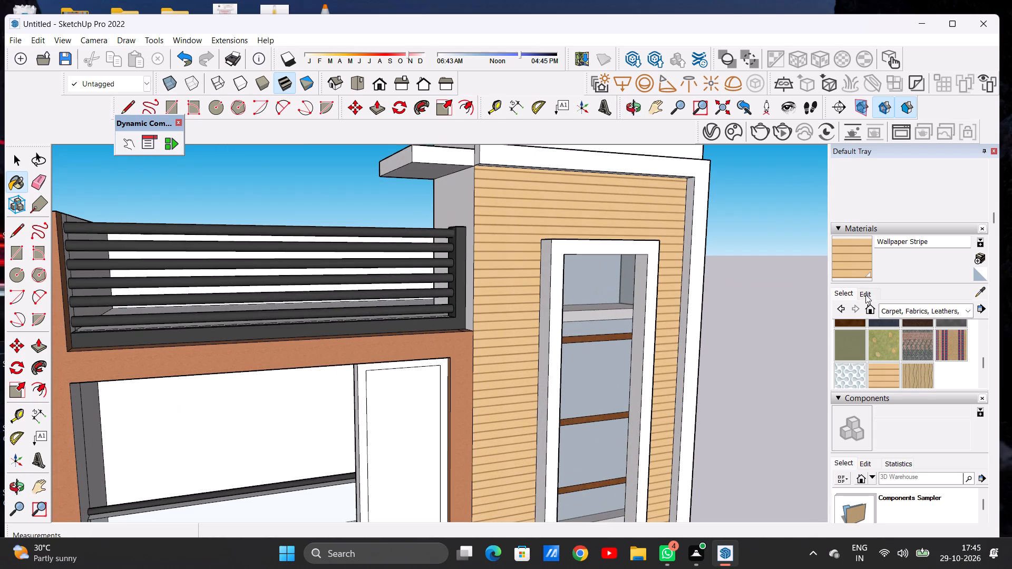
Darken the Wallpaper Stripe material's color slightly.
click(865, 295)
click(898, 347)
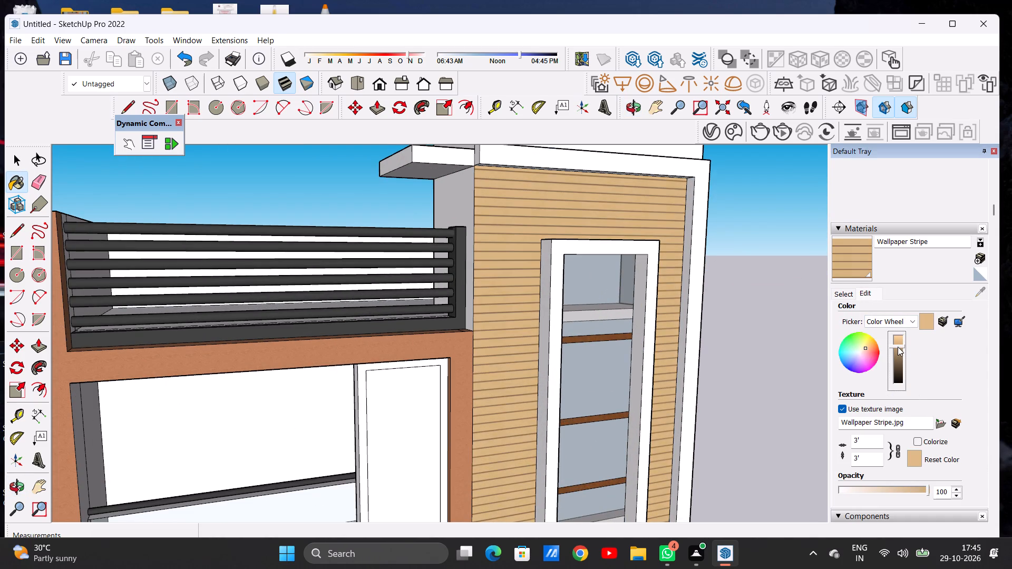
Examine the darkened stripe finish on the lower tower wall beside the vertical slats and above the stone panel.
scroll(617, 281, down, 7)
middle_drag(623, 325, 517, 317)
scroll(517, 313, down, 8)
scroll(523, 311, up, 1)
scroll(523, 311, down, 3)
scroll(527, 383, up, 14)
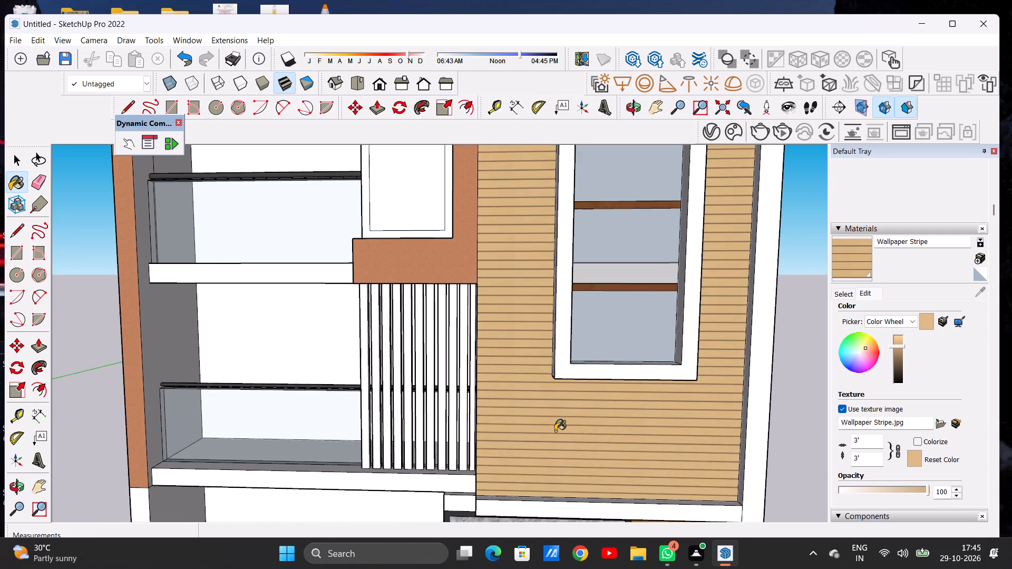
scroll(551, 409, down, 7)
middle_drag(531, 438, 711, 452)
scroll(543, 443, up, 3)
scroll(514, 442, down, 1)
scroll(507, 442, up, 4)
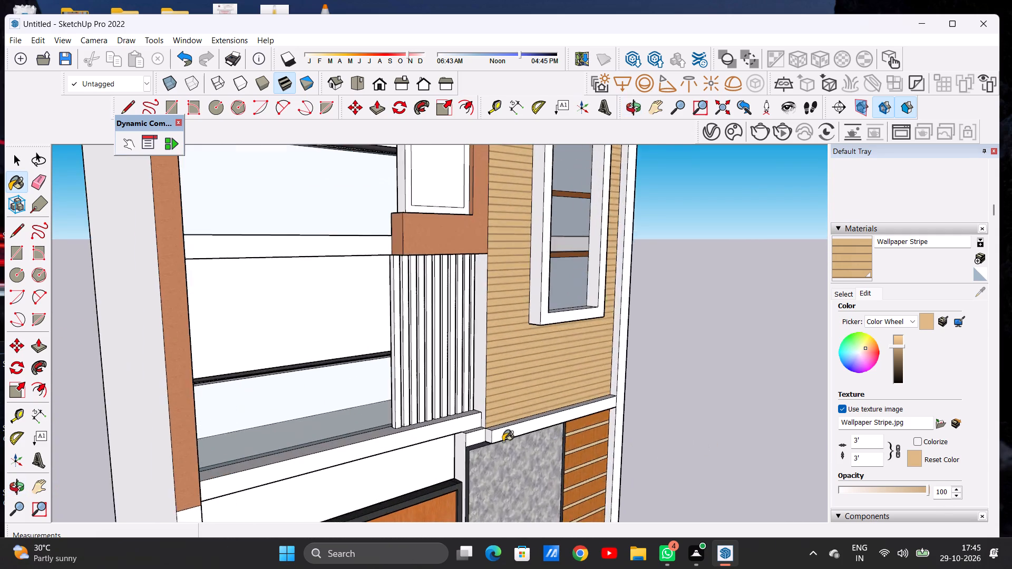
scroll(503, 442, up, 7)
middle_drag(493, 403, 427, 374)
scroll(427, 374, up, 1)
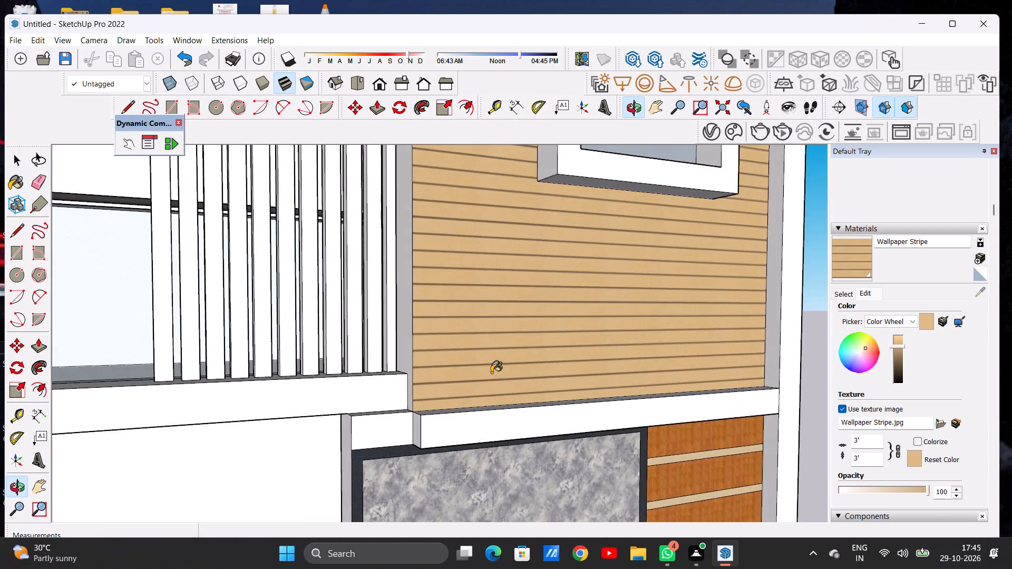
scroll(505, 383, down, 20)
middle_drag(560, 369, 450, 371)
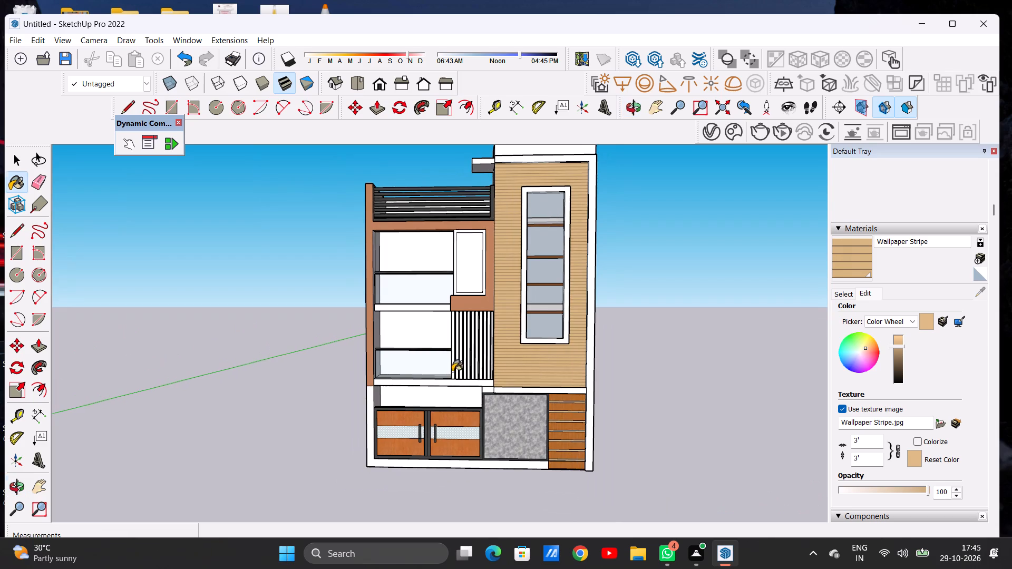
Examine the stripe finish on the upper tower wall around the tall window and beside the rooftop railing.
scroll(526, 360, down, 5)
scroll(526, 241, up, 20)
scroll(526, 241, up, 1)
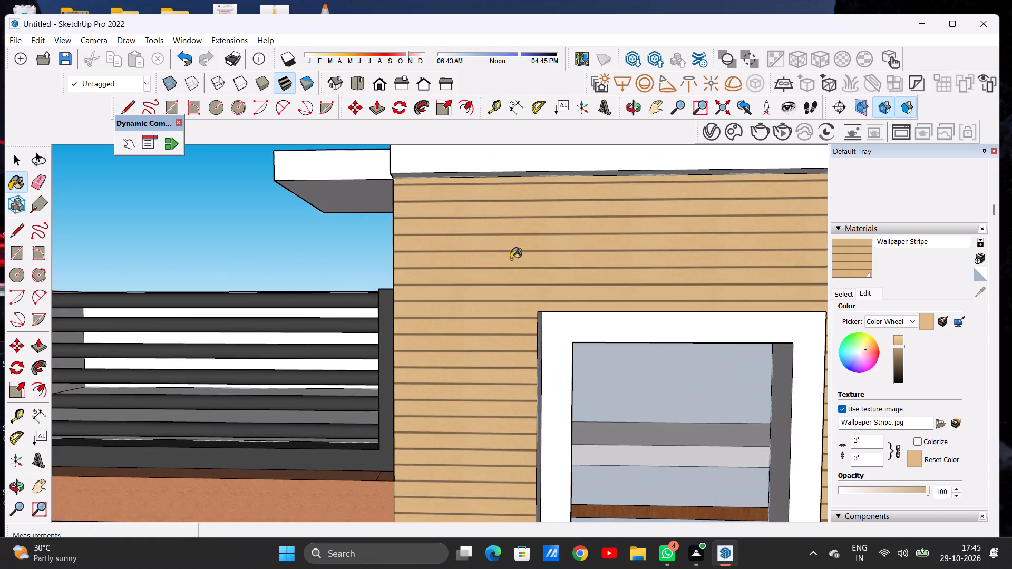
middle_drag(446, 268, 469, 292)
scroll(471, 291, down, 7)
scroll(478, 291, up, 2)
scroll(488, 282, down, 6)
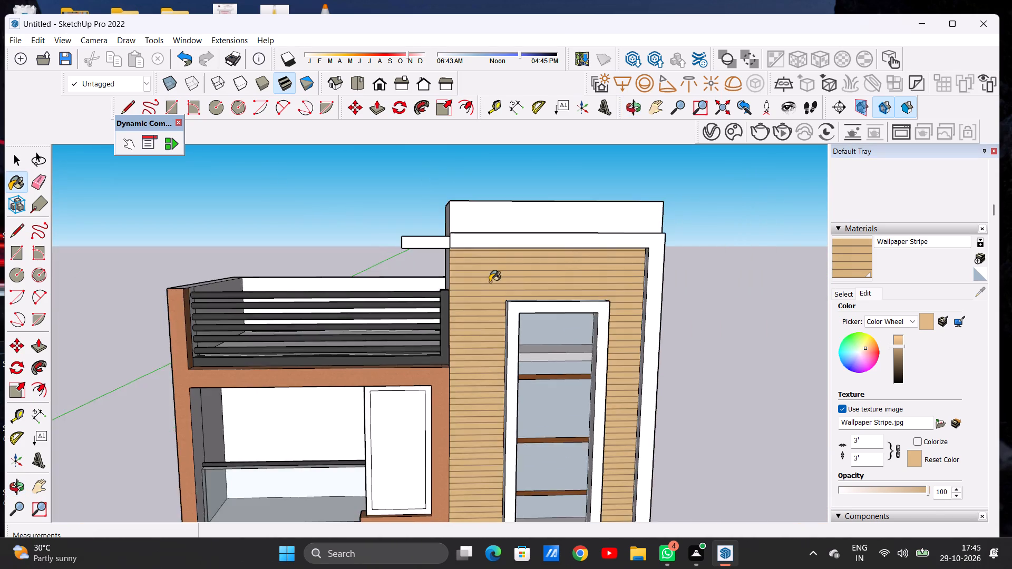
middle_drag(487, 275, 515, 297)
scroll(514, 298, down, 1)
scroll(514, 298, up, 6)
middle_drag(481, 308, 470, 273)
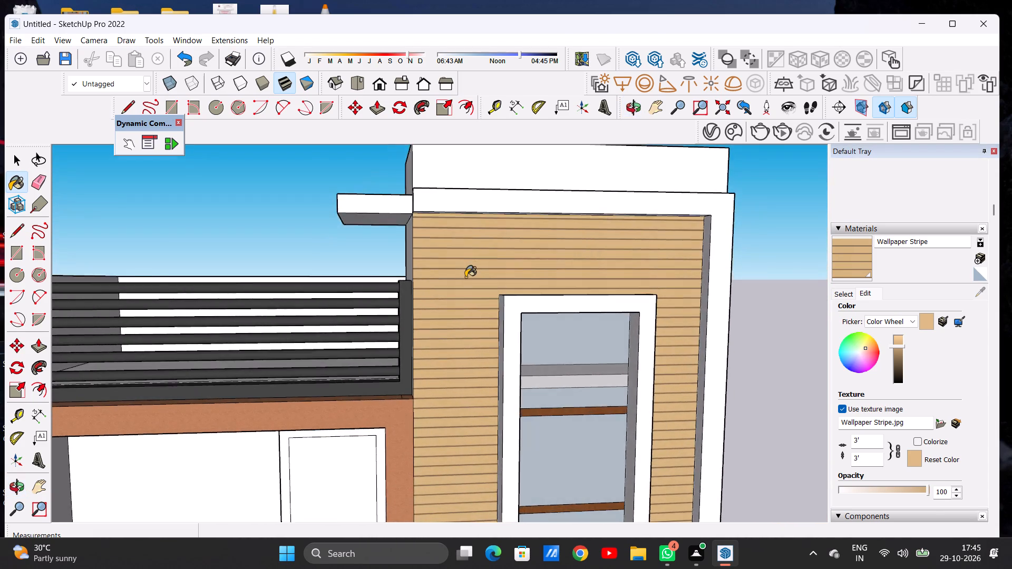
scroll(465, 277, up, 8)
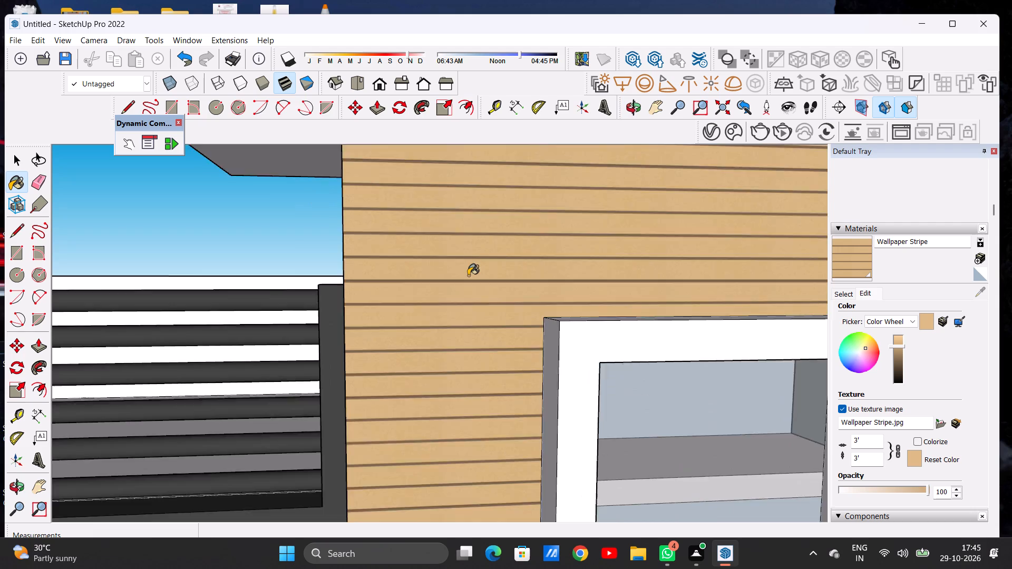
scroll(468, 277, down, 5)
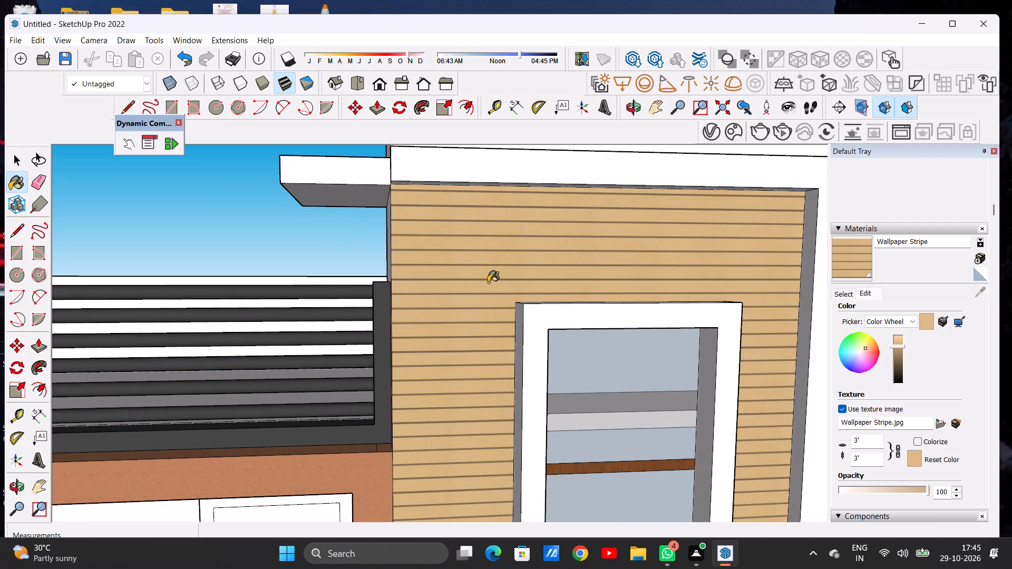
scroll(485, 272, down, 5)
middle_drag(482, 280, 440, 295)
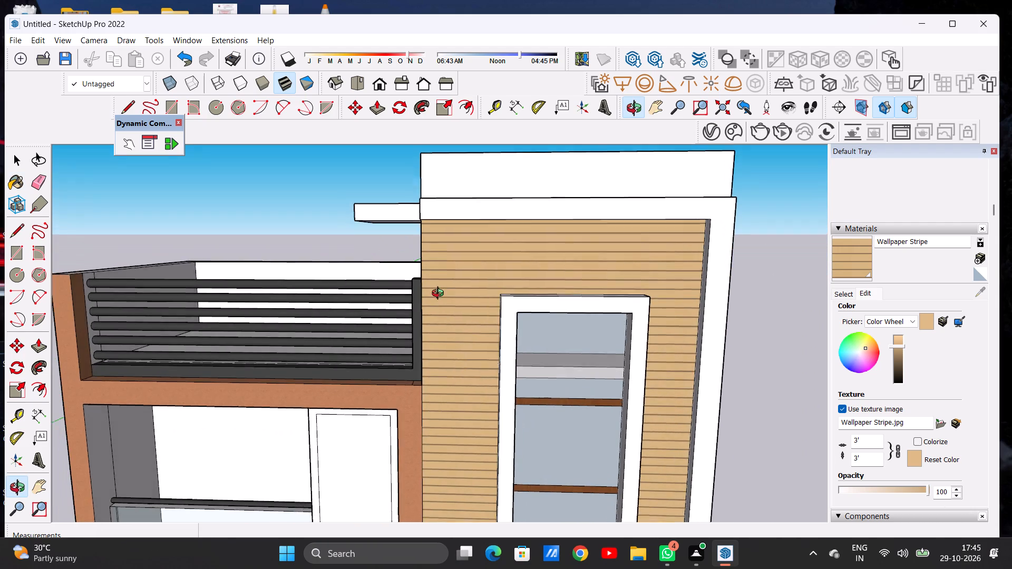
middle_drag(440, 295, 439, 292)
scroll(492, 267, down, 9)
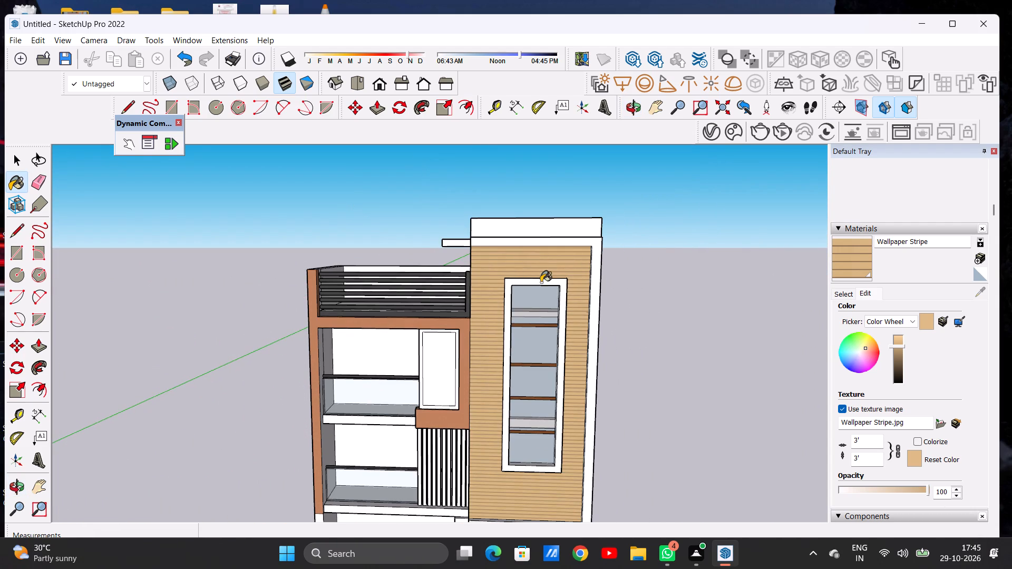
Shift the Wallpaper Stripe material's color to a more saturated orange-brown and check it on the tower wall.
click(871, 345)
scroll(497, 359, up, 3)
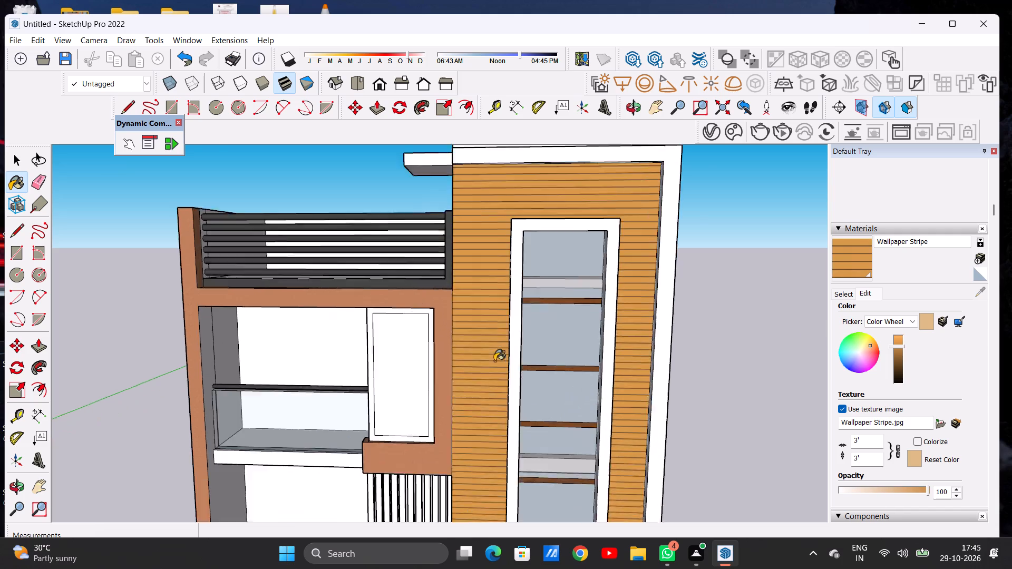
scroll(494, 361, up, 11)
scroll(560, 289, down, 18)
scroll(528, 303, up, 1)
scroll(525, 307, down, 4)
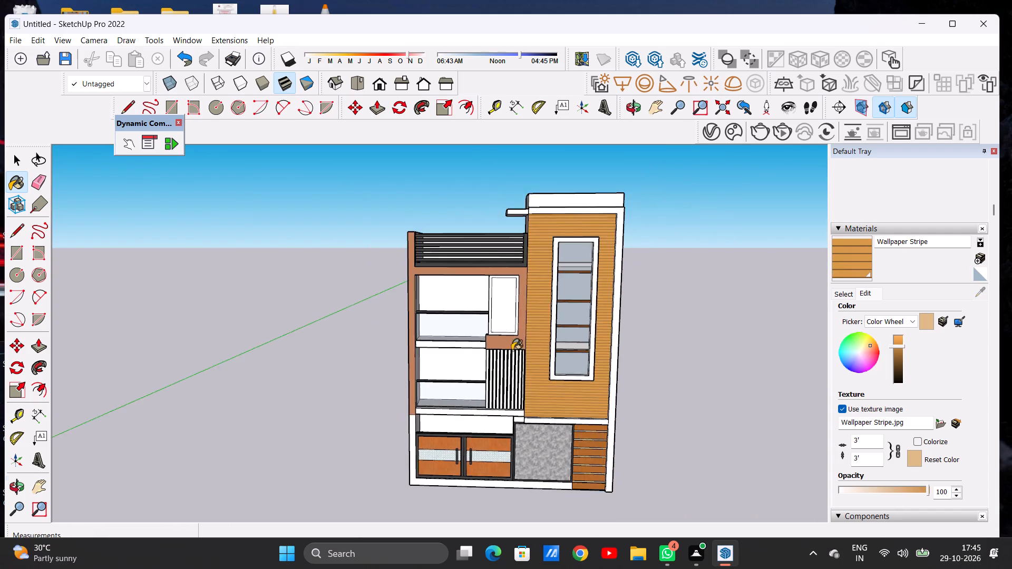
middle_drag(514, 353, 577, 363)
scroll(559, 377, up, 15)
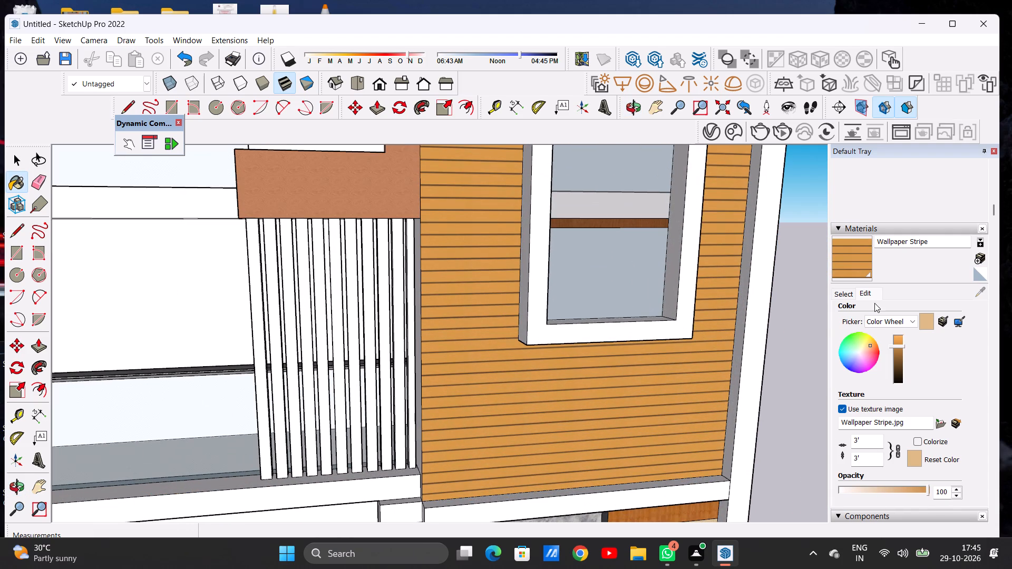
Set the Wallpaper Stripe material's texture size to 5' by 5'.
click(863, 292)
scroll(871, 326, down, 2)
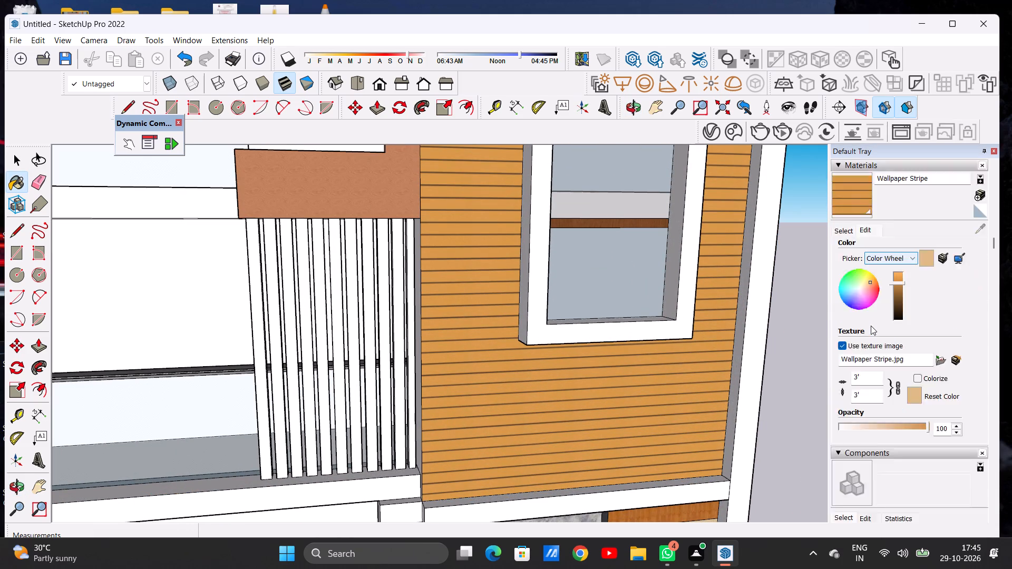
click(860, 330)
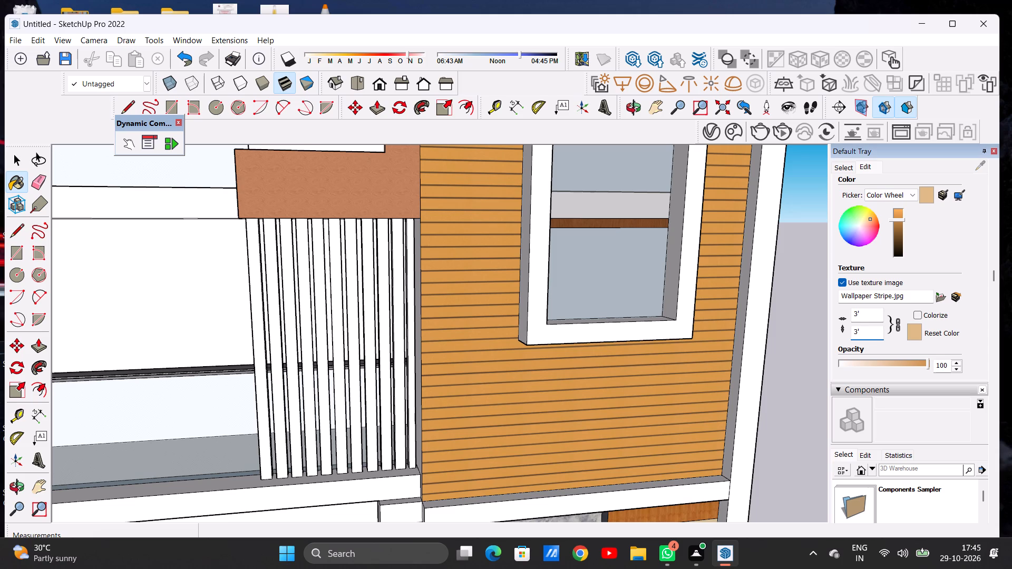
key(BackSpace)
key(BackSpace)
key(BackSpace)
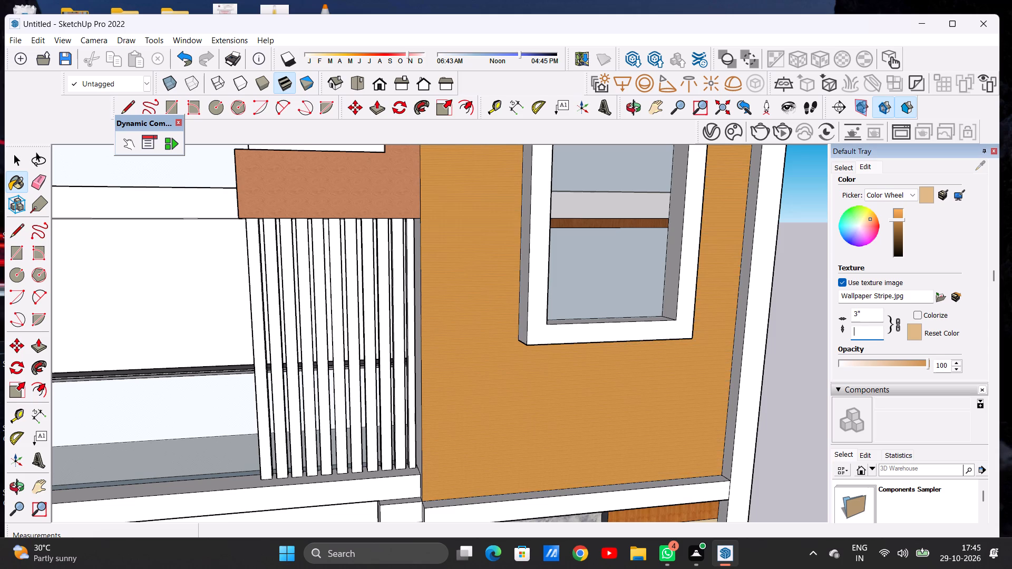
key(BackSpace)
key(BackSpace)
key(BackSpace)
text(5')
key(Return)
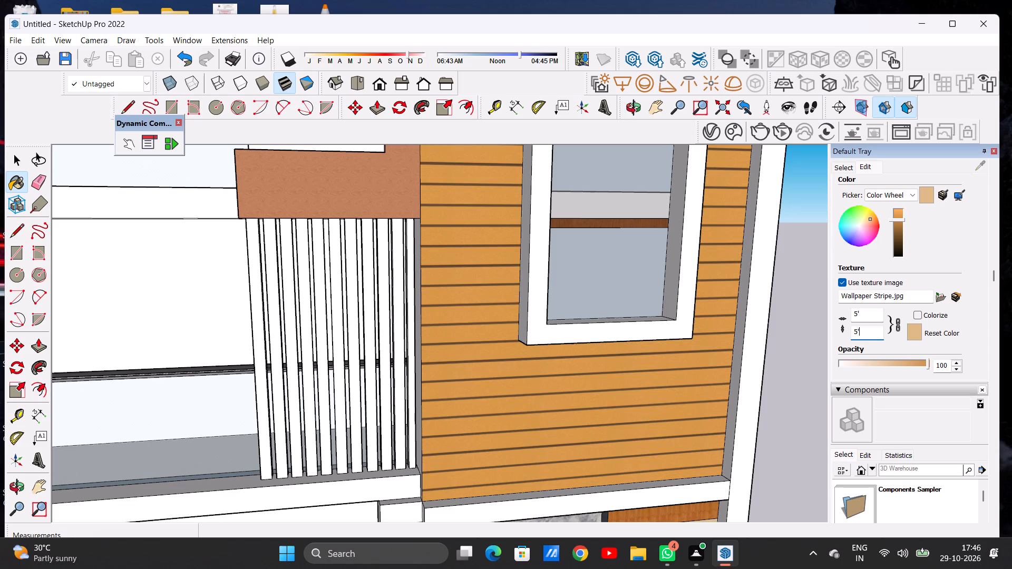
Examine the rescaled stripe finish on the stair tower wall against the rest of the front elevation.
key(space)
scroll(547, 327, down, 6)
scroll(520, 371, up, 1)
scroll(520, 371, down, 6)
middle_drag(628, 349, 588, 350)
key(space)
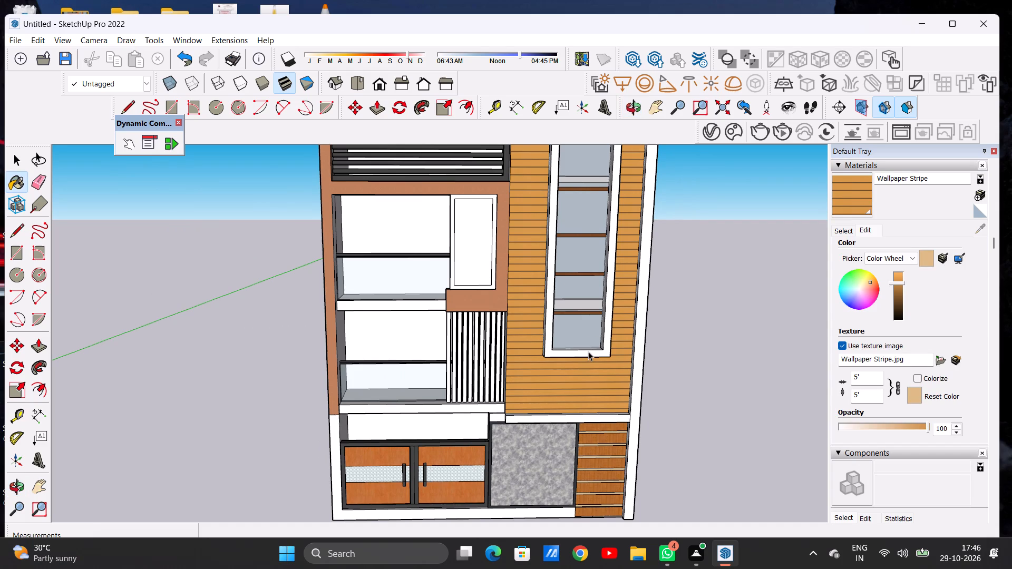
scroll(850, 282, up, 1)
scroll(577, 348, down, 16)
middle_drag(571, 364, 581, 334)
scroll(559, 298, up, 13)
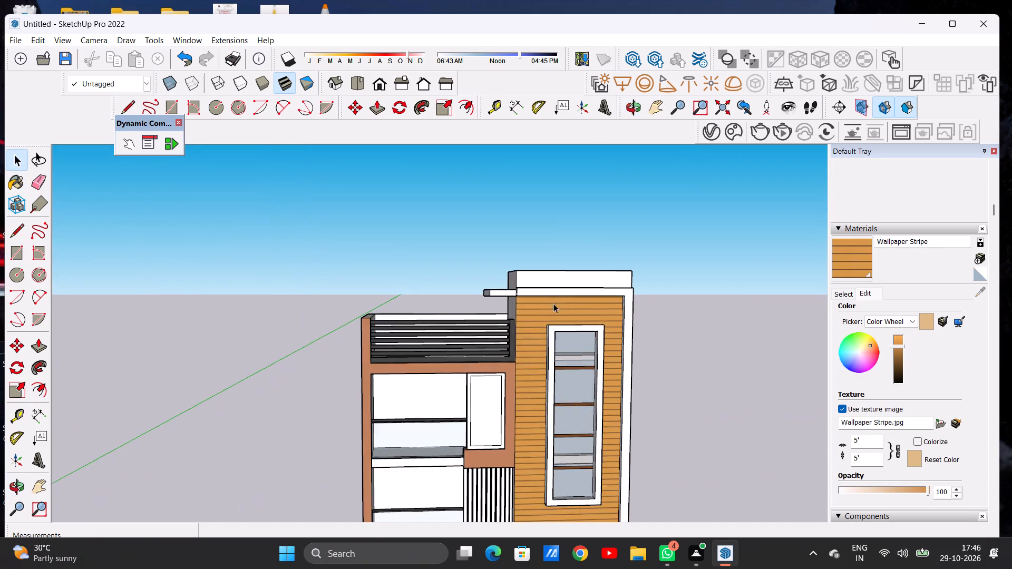
middle_drag(566, 306, 537, 307)
scroll(537, 307, up, 3)
scroll(559, 308, down, 10)
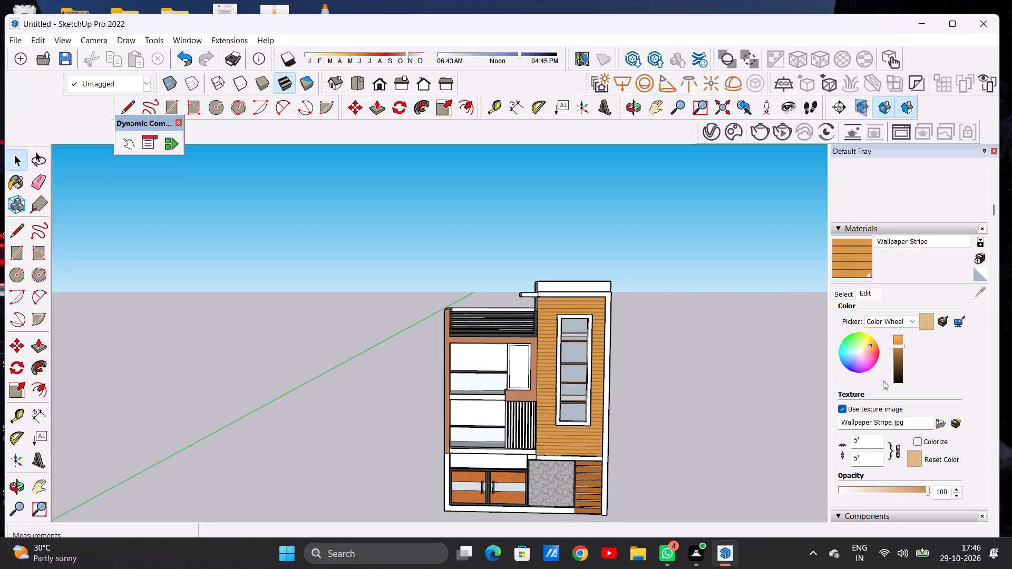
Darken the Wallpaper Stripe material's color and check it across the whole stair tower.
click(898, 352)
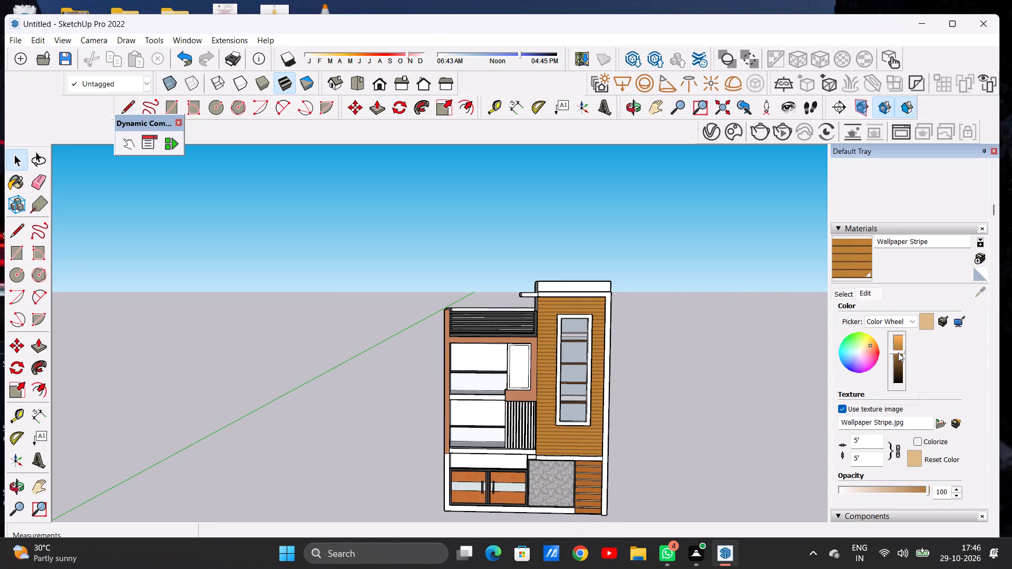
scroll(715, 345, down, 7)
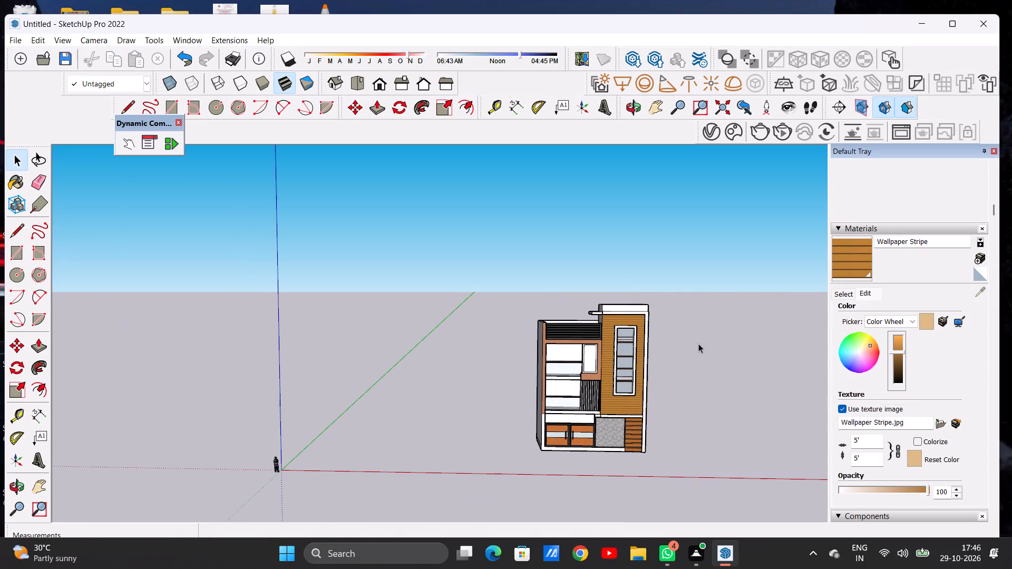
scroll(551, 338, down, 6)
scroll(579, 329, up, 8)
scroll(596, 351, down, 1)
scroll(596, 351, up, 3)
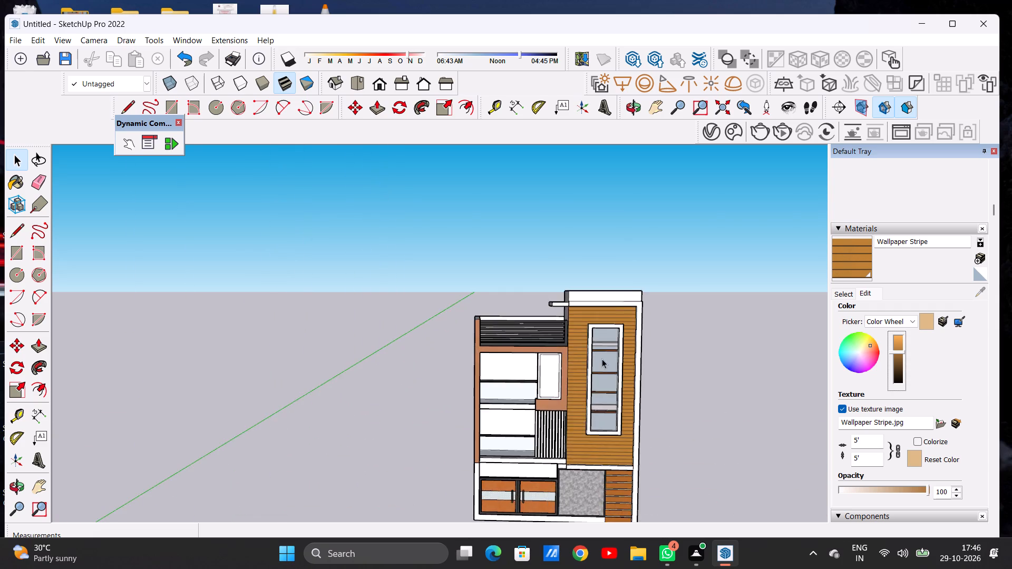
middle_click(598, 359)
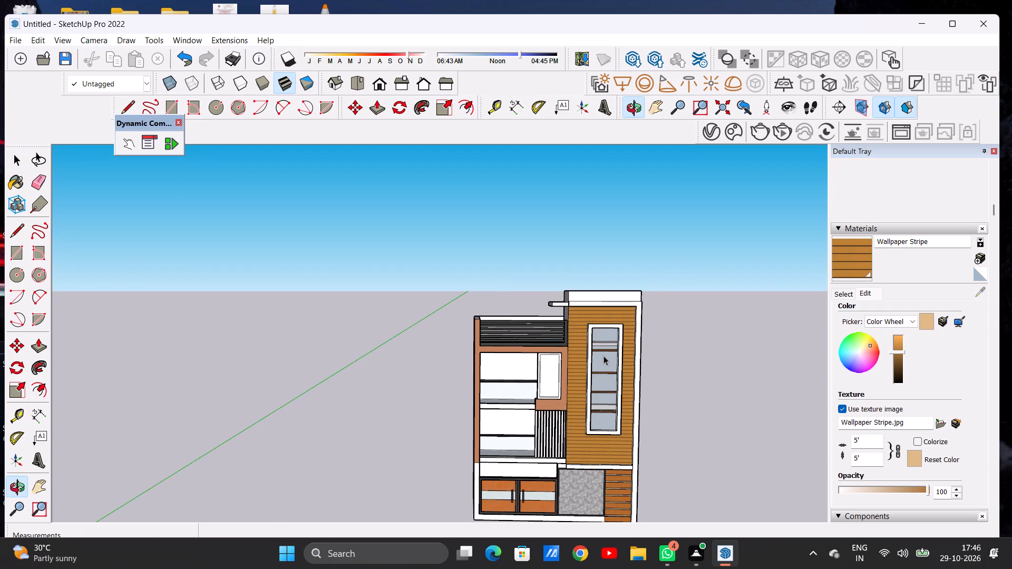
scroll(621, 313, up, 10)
Paint the front face of the raised block on top of the stair tower with Wallpaper Stripe.
click(840, 270)
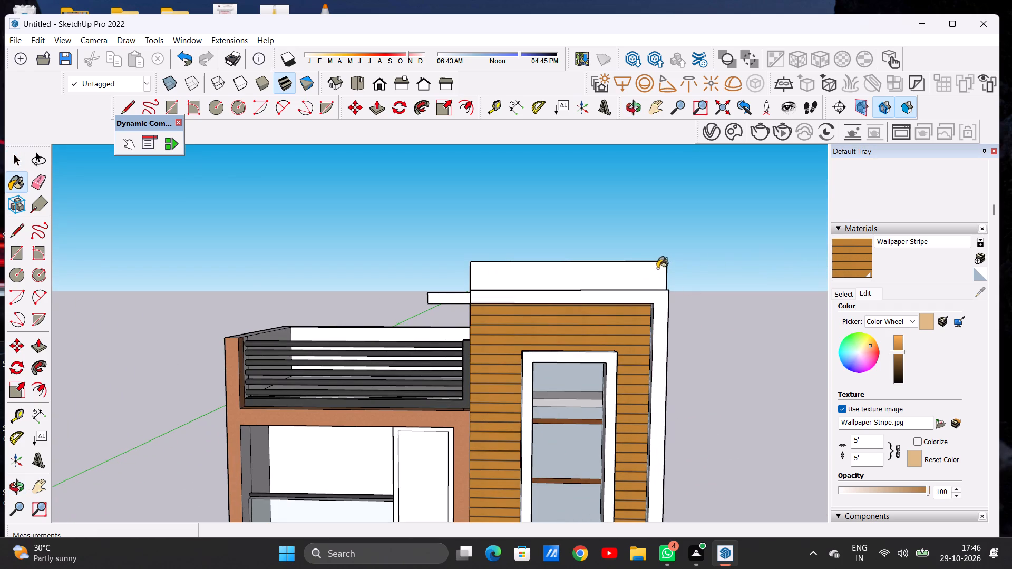
click(647, 274)
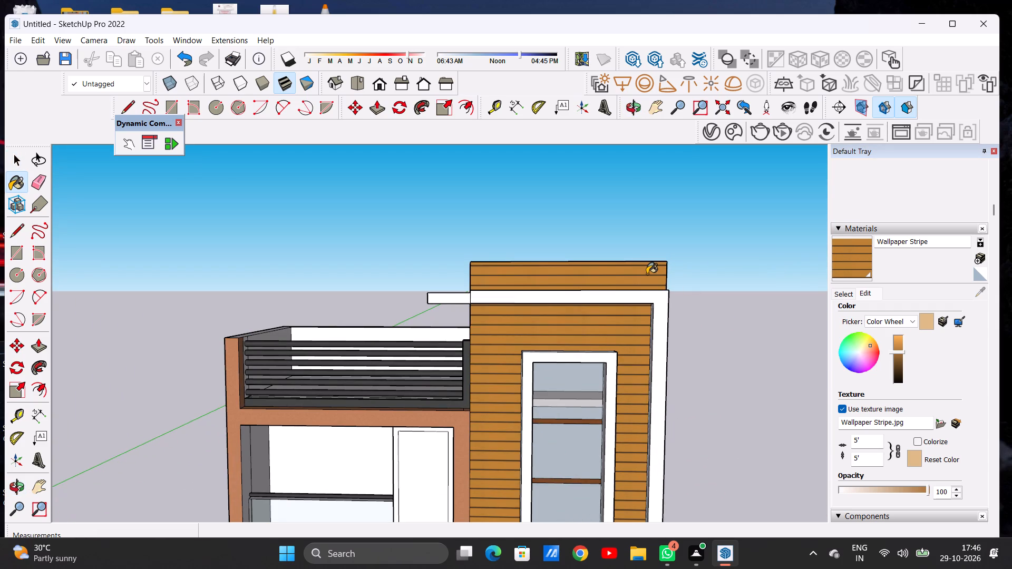
Lighten the Wallpaper Stripe material's color and check it on the stair tower from the front and side.
click(897, 347)
scroll(618, 333, down, 3)
scroll(617, 333, up, 1)
scroll(617, 333, down, 8)
scroll(577, 316, down, 2)
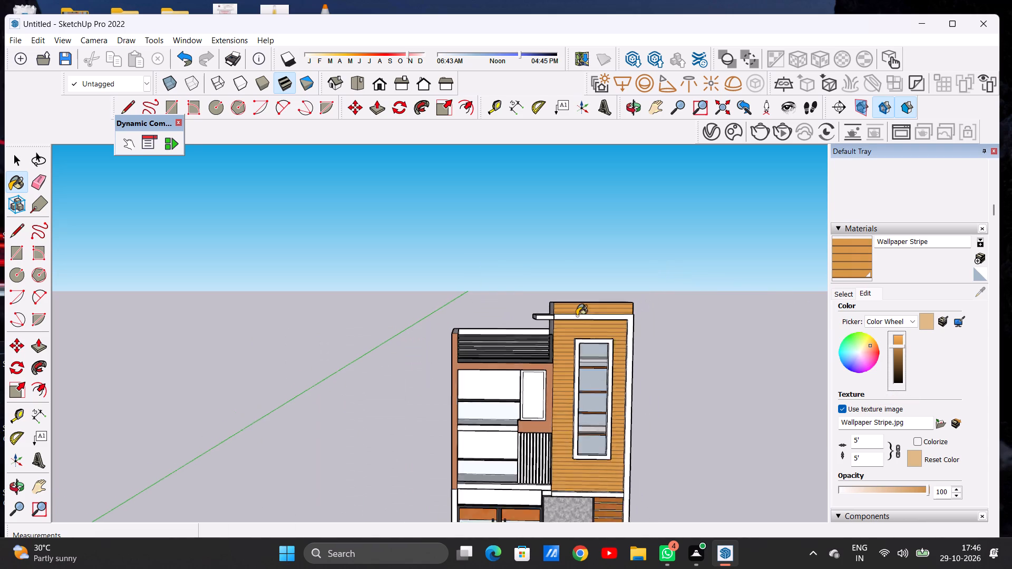
scroll(577, 316, down, 4)
middle_drag(572, 335, 597, 332)
scroll(600, 333, up, 7)
middle_drag(551, 298, 672, 313)
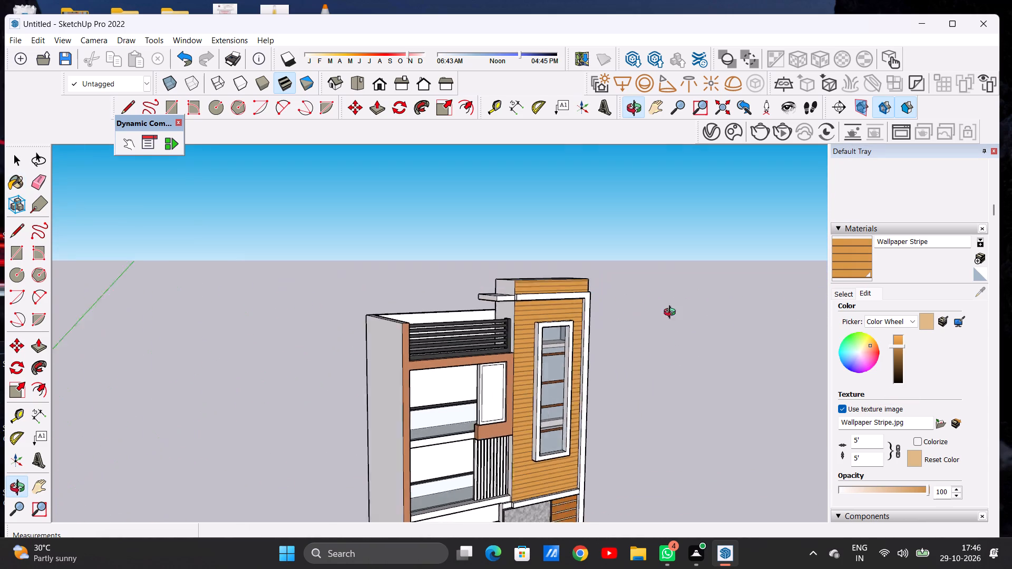
middle_drag(672, 313, 562, 317)
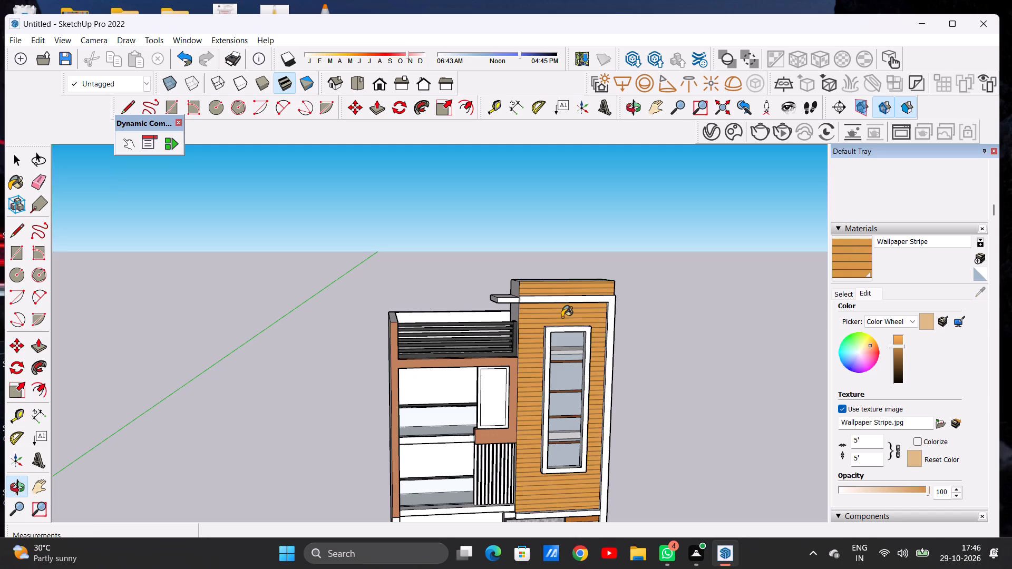
Paint the top face of the raised block above the stair tower with Wallpaper Stripe.
scroll(499, 280, up, 16)
middle_drag(521, 314, 443, 317)
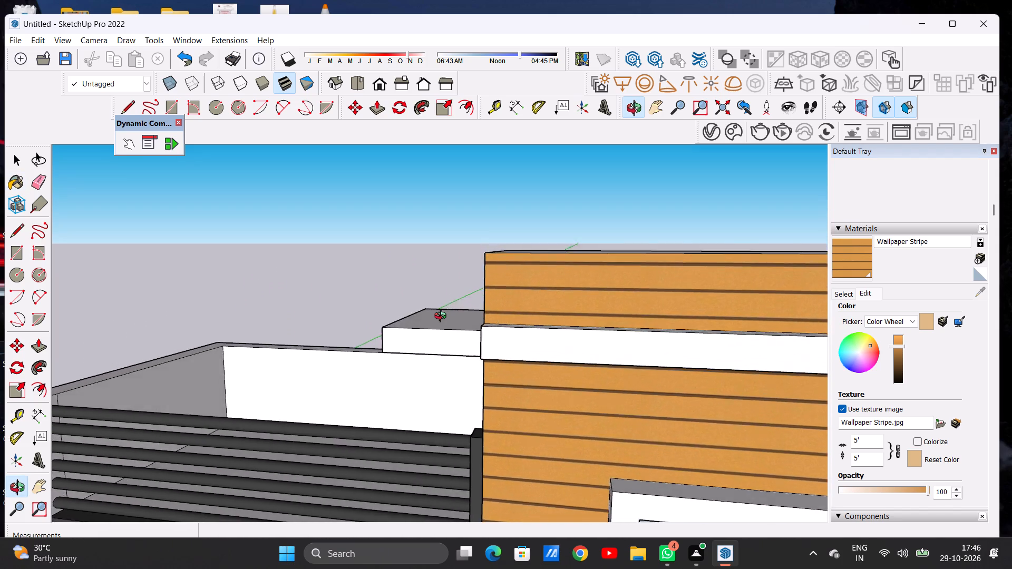
middle_drag(443, 317, 500, 336)
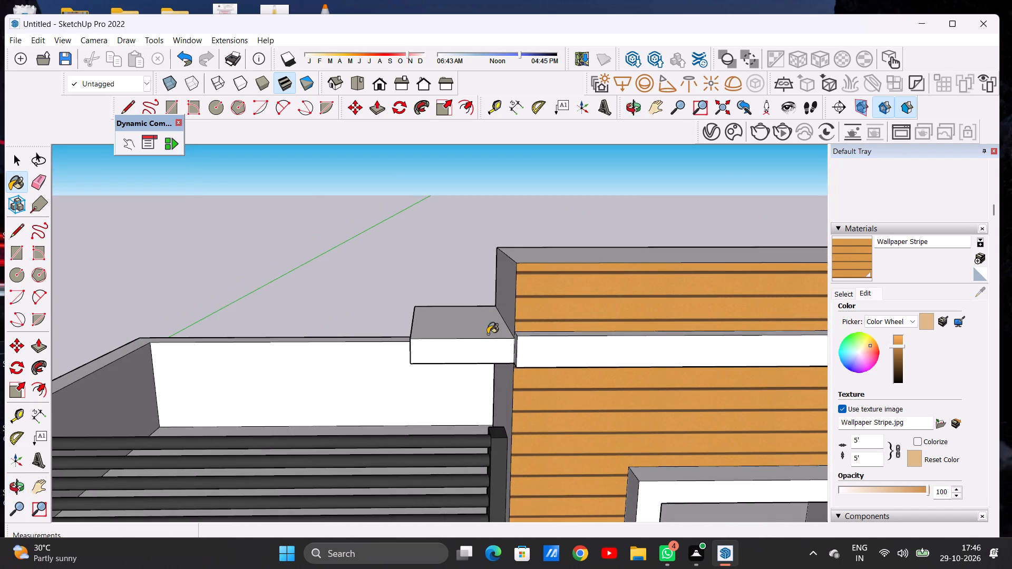
scroll(454, 320, down, 6)
middle_drag(583, 292, 536, 382)
scroll(551, 315, up, 7)
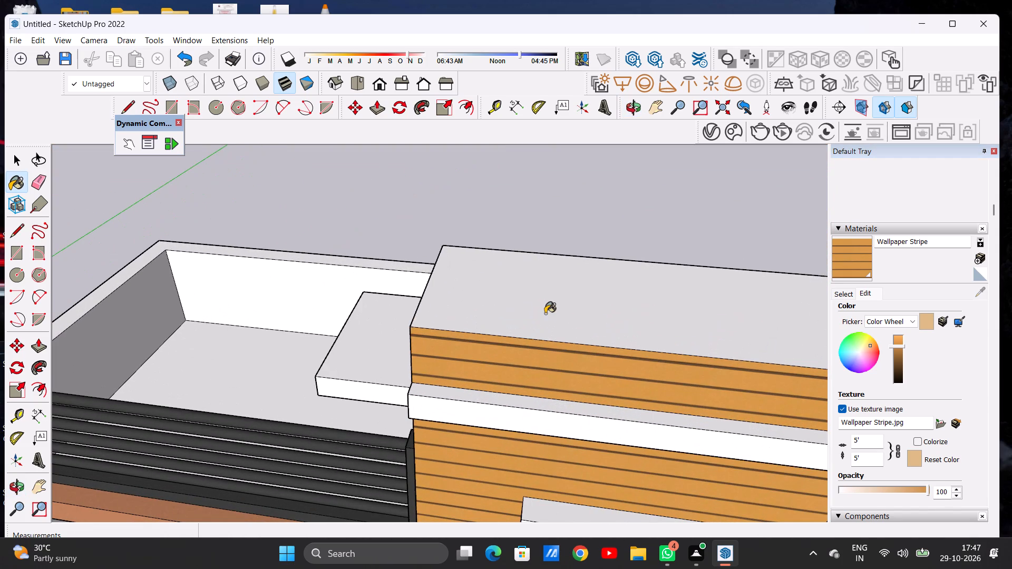
click(545, 313)
Paint the tower-top block's rear face, narrow rear corner strip and outer side face with Wallpaper Stripe.
scroll(468, 339, down, 13)
middle_drag(536, 381, 552, 267)
scroll(588, 290, up, 2)
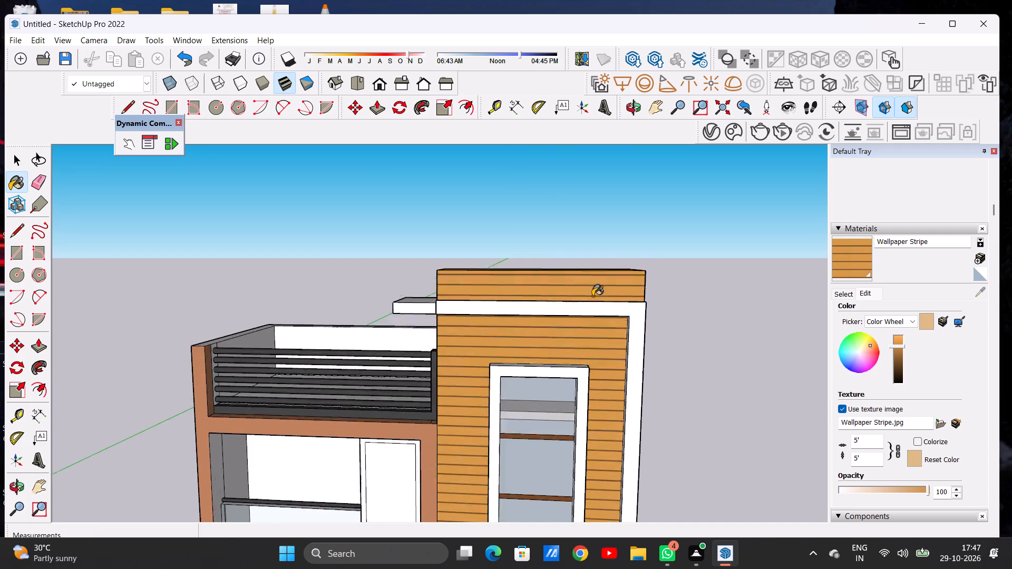
scroll(592, 296, up, 6)
scroll(617, 300, down, 1)
scroll(617, 300, up, 2)
middle_drag(686, 295, 366, 338)
middle_drag(476, 337, 265, 322)
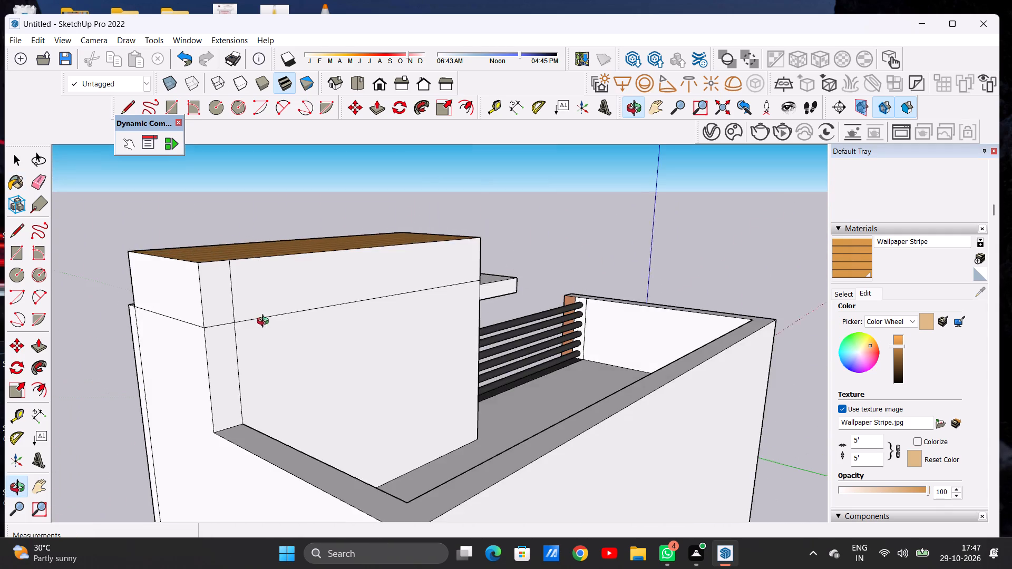
middle_drag(265, 322, 265, 323)
scroll(256, 302, up, 7)
click(253, 295)
scroll(411, 320, down, 10)
middle_drag(344, 315, 371, 329)
scroll(370, 329, up, 7)
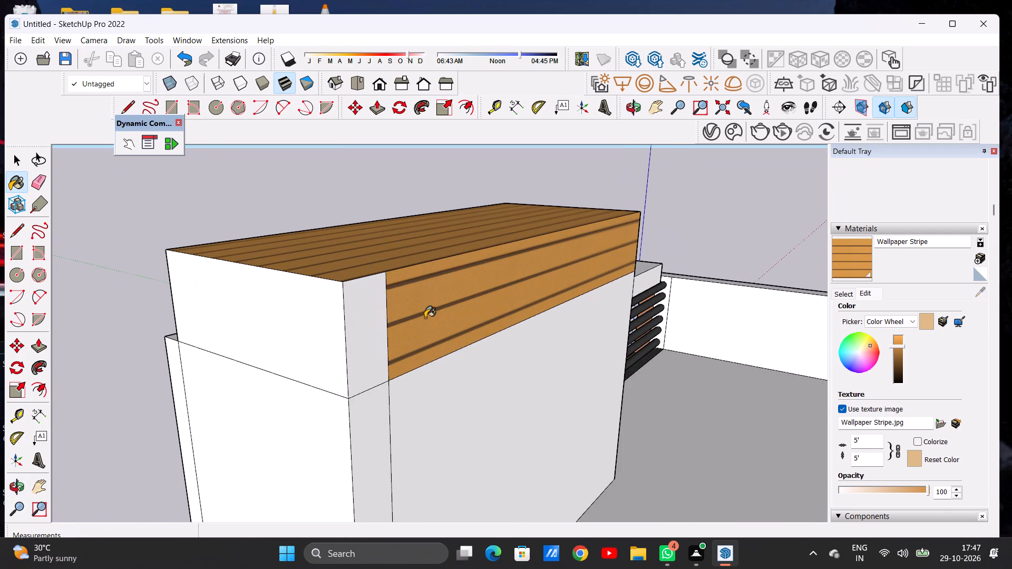
click(381, 326)
click(332, 329)
Examine the striped tower-top block and the wall around the tall window from the side and front.
scroll(377, 334, down, 3)
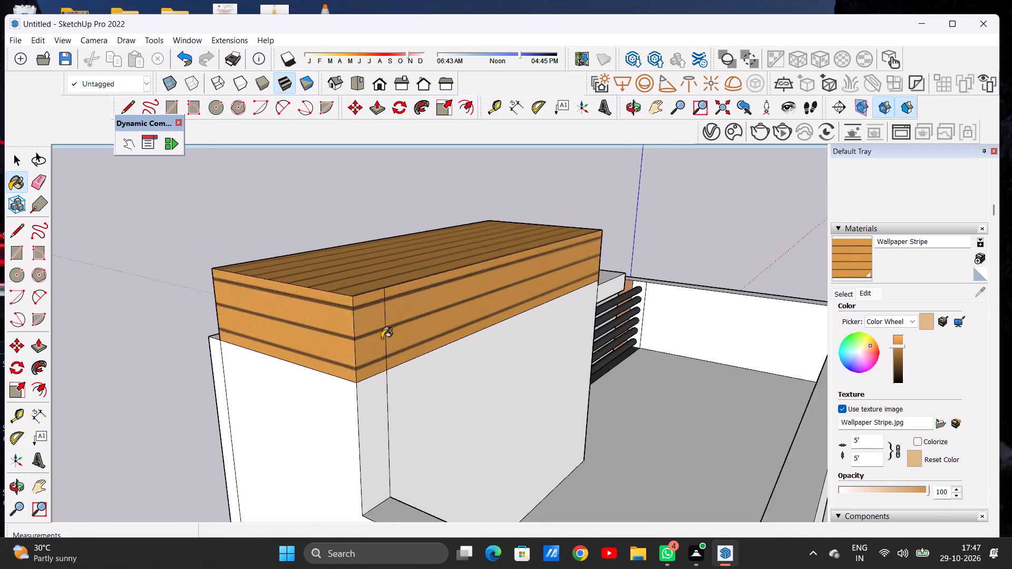
scroll(382, 338, down, 4)
middle_drag(318, 333, 542, 335)
middle_drag(596, 329, 709, 326)
scroll(529, 349, down, 6)
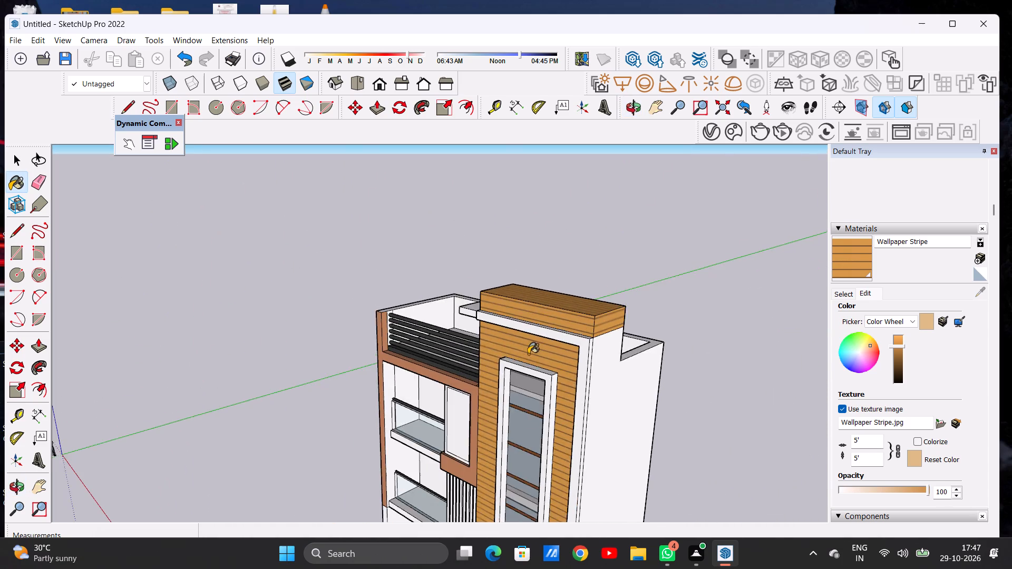
scroll(528, 354, down, 2)
middle_drag(484, 358, 635, 328)
scroll(486, 345, down, 5)
scroll(487, 345, up, 1)
scroll(487, 345, down, 2)
middle_drag(492, 366, 536, 336)
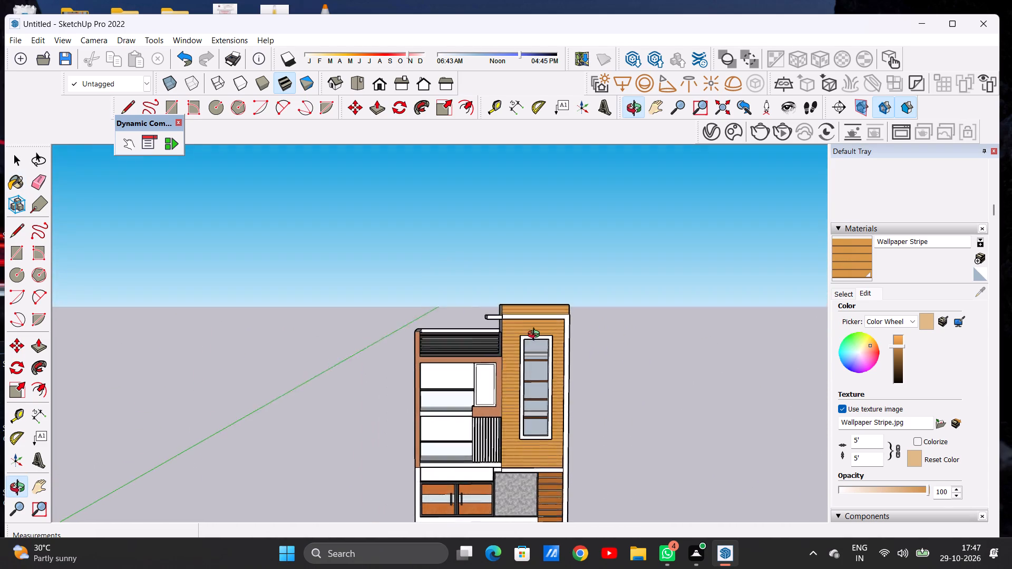
middle_drag(536, 336, 536, 333)
scroll(538, 365, up, 16)
middle_drag(537, 363, 686, 367)
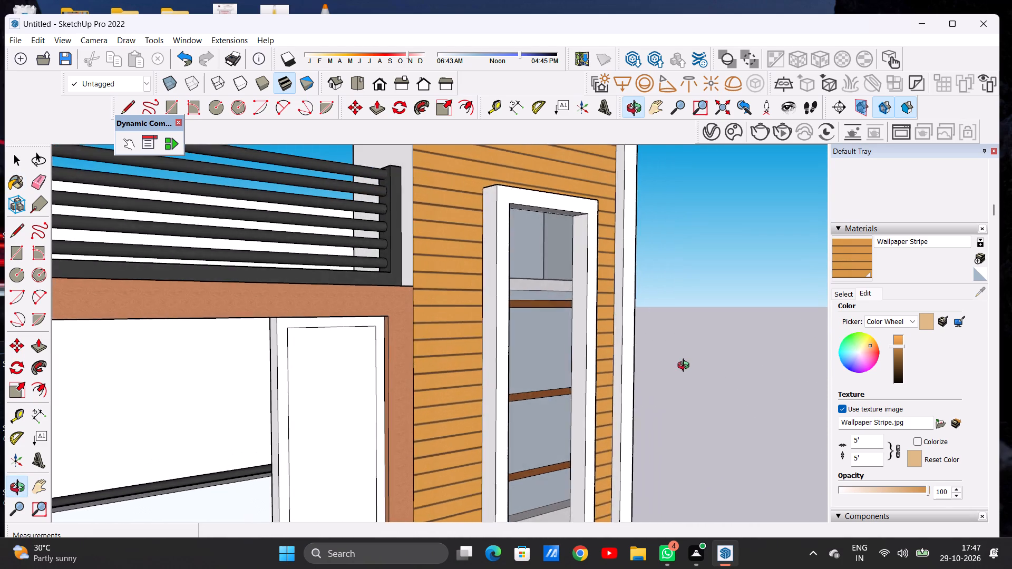
middle_drag(686, 367, 531, 375)
scroll(543, 365, down, 13)
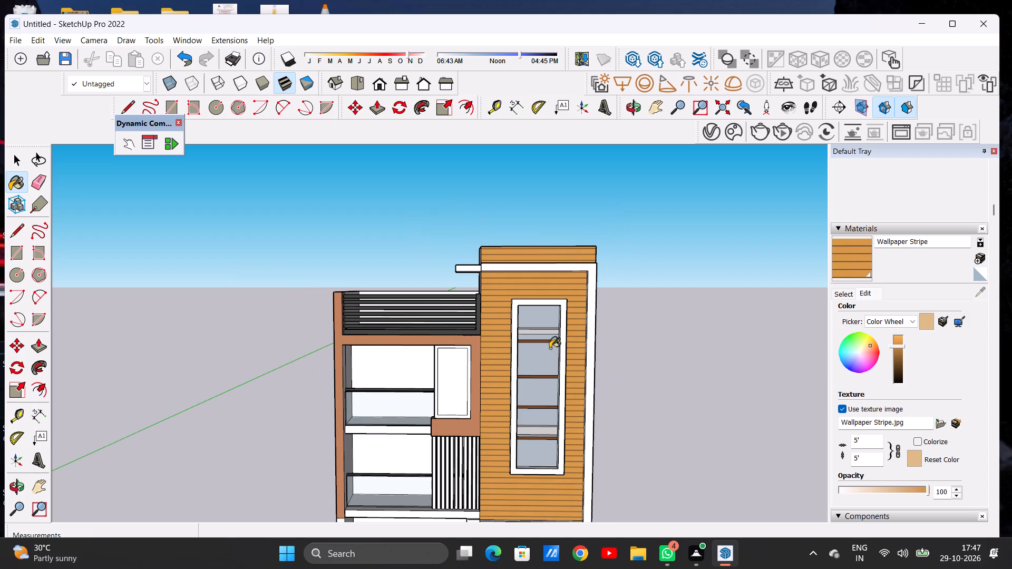
Examine the front elevation's finishes, from the rooftop railing and projecting slab down to the slats and stone panel.
scroll(574, 286, down, 9)
middle_drag(544, 328, 590, 338)
scroll(569, 280, up, 6)
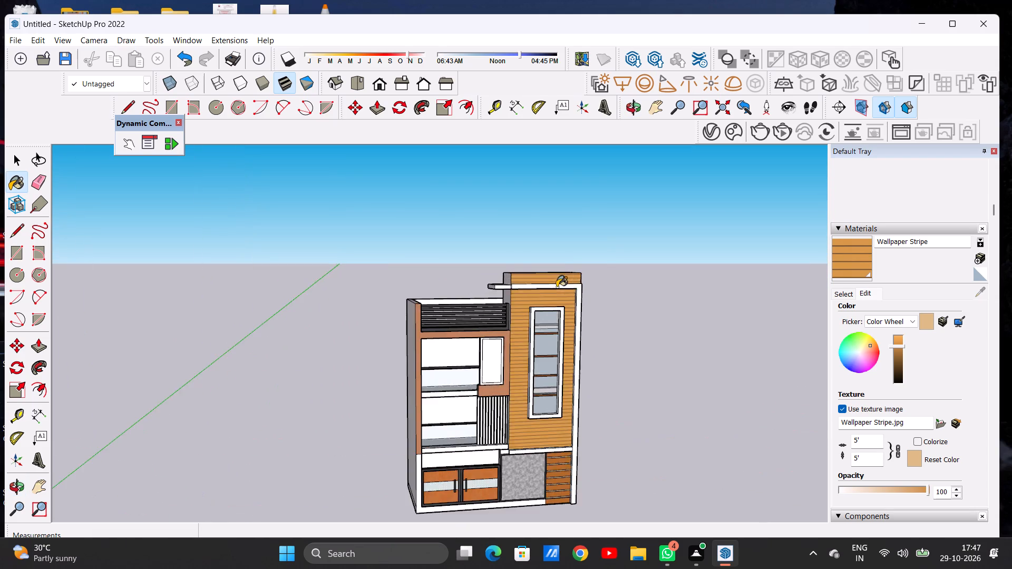
scroll(557, 287, up, 8)
middle_drag(549, 292, 641, 274)
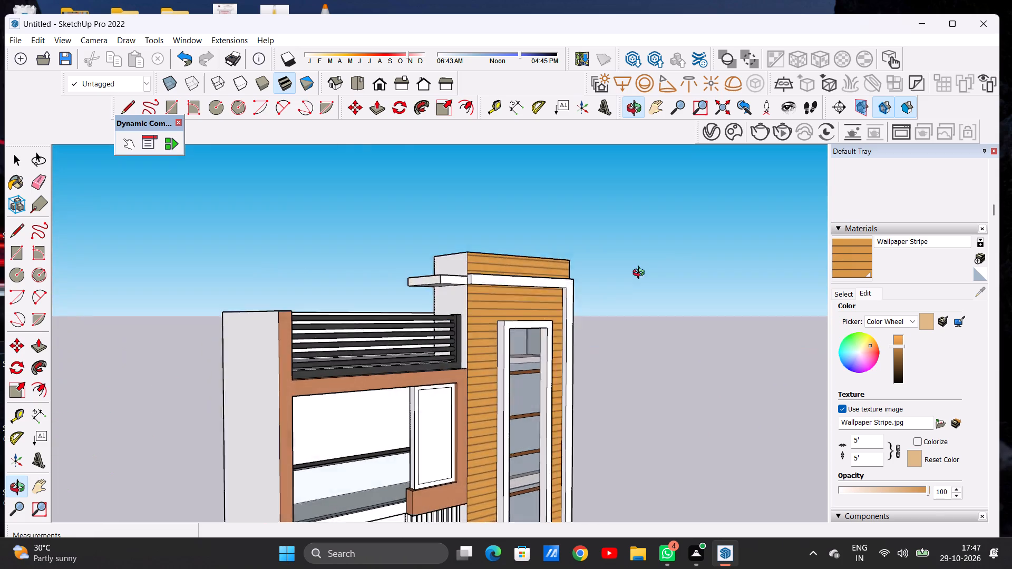
middle_drag(641, 274, 474, 295)
scroll(643, 287, down, 4)
scroll(644, 287, up, 1)
scroll(645, 287, down, 10)
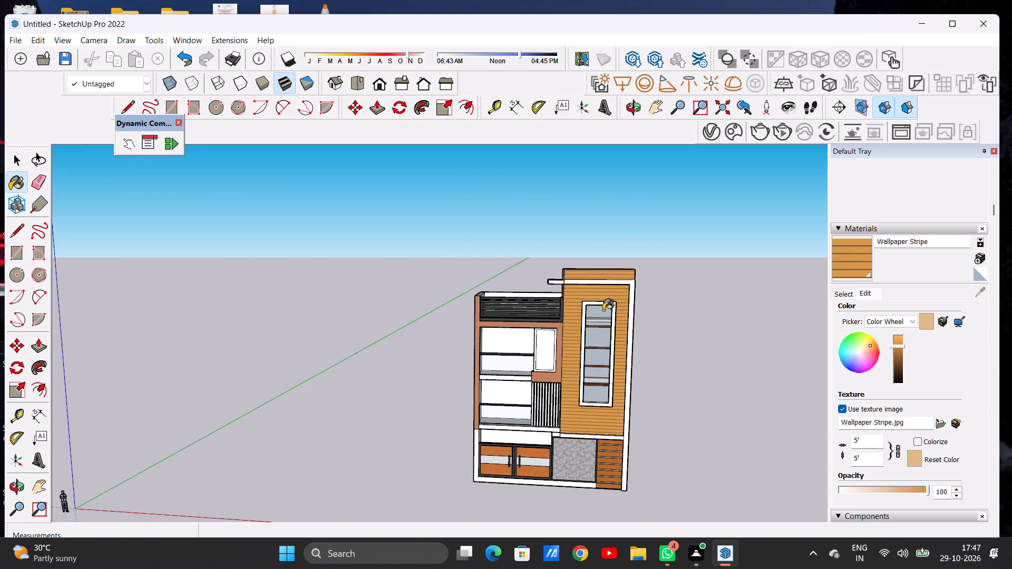
scroll(630, 315, down, 6)
middle_drag(566, 367, 597, 346)
scroll(589, 378, up, 1)
scroll(589, 378, down, 1)
scroll(589, 378, up, 1)
scroll(589, 378, down, 1)
scroll(589, 378, up, 19)
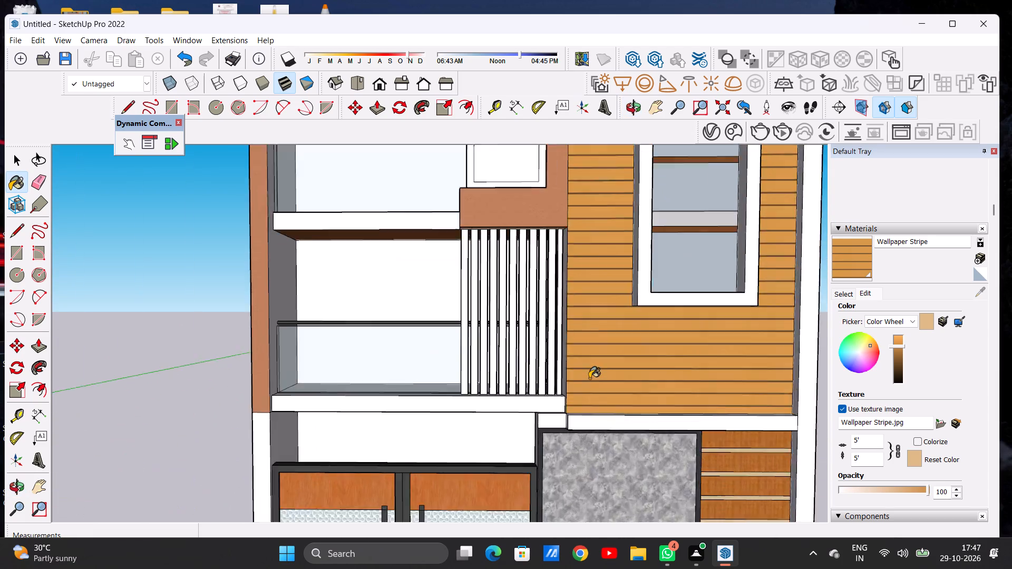
scroll(589, 378, up, 2)
middle_drag(588, 378, 598, 394)
scroll(605, 398, down, 11)
key(space)
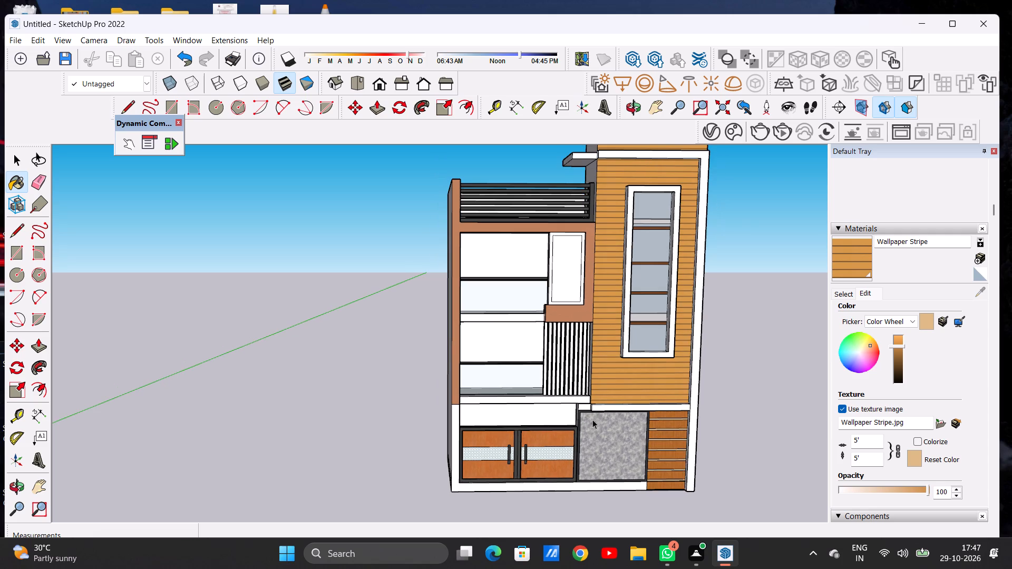
Paint the front face of the stair tower's outer border frame with Formica Speckled Grey from Synthetic Surfaces.
scroll(622, 379, down, 6)
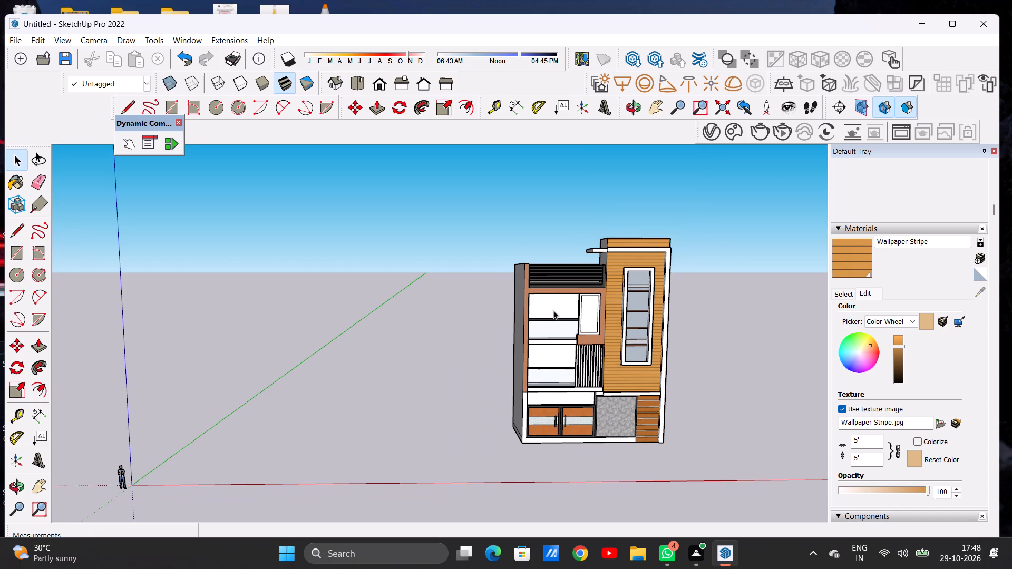
scroll(663, 284, up, 11)
middle_drag(682, 258, 661, 283)
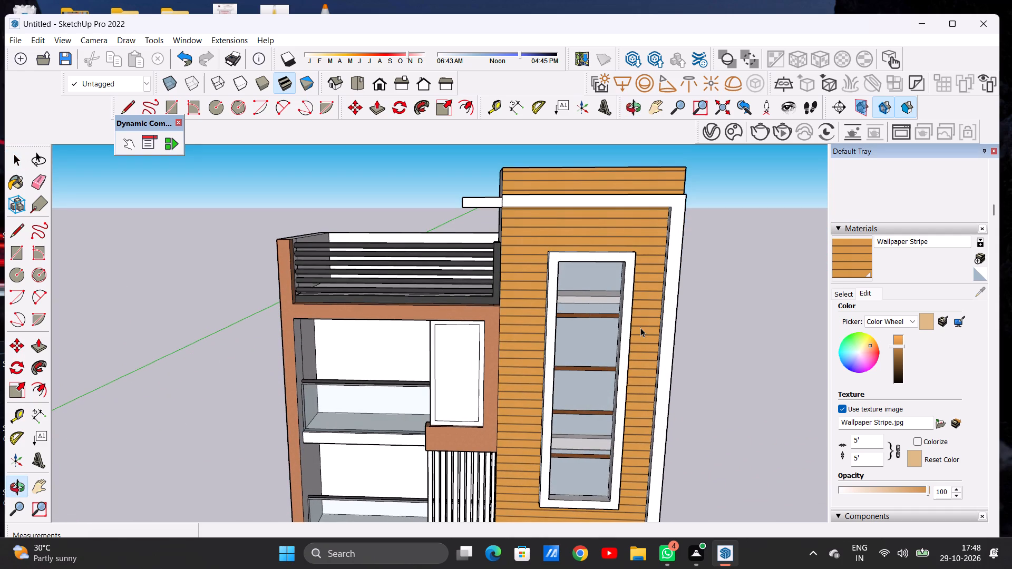
click(841, 293)
click(901, 312)
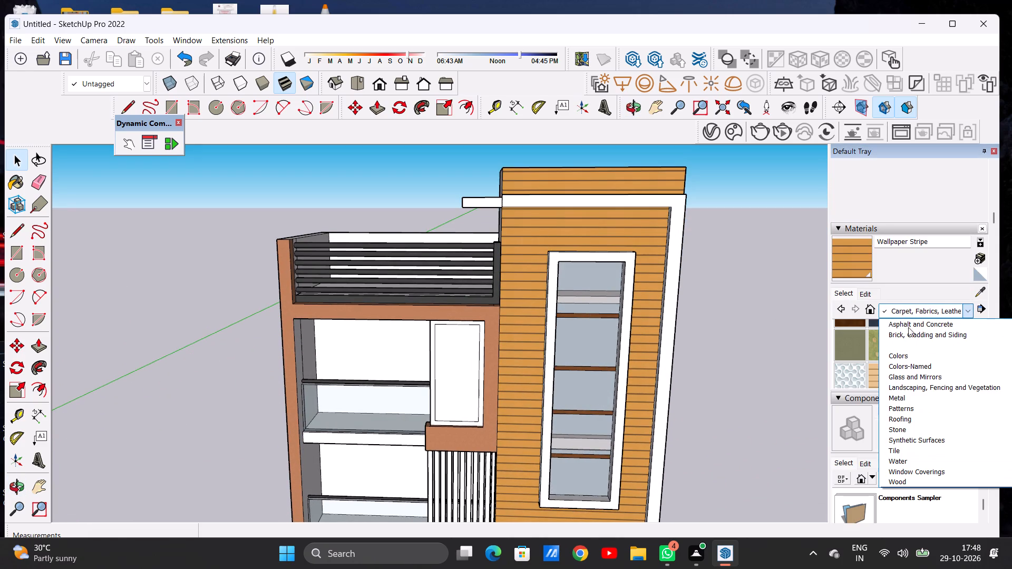
click(927, 438)
click(887, 374)
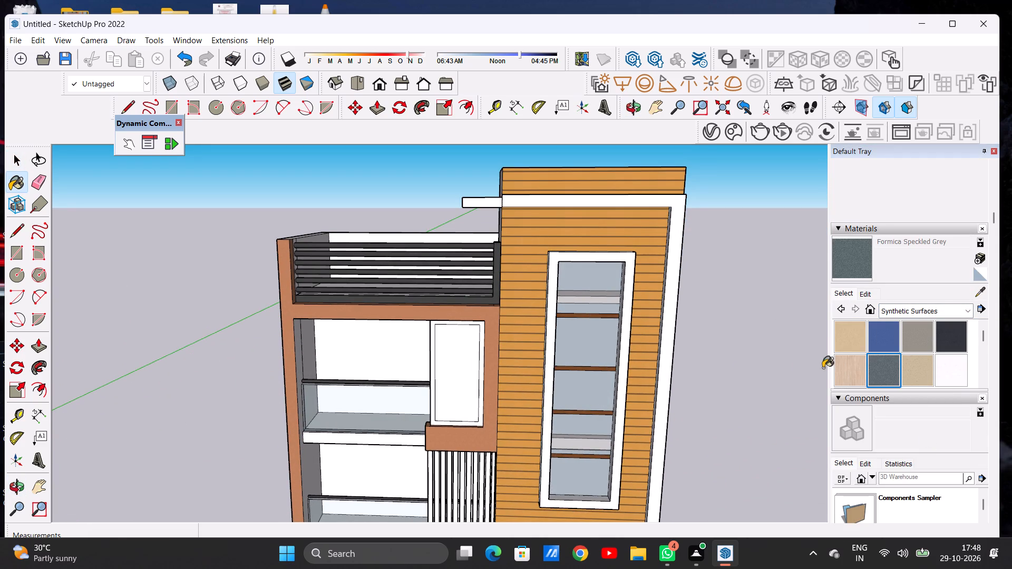
scroll(644, 385, up, 6)
click(682, 371)
scroll(655, 347, down, 16)
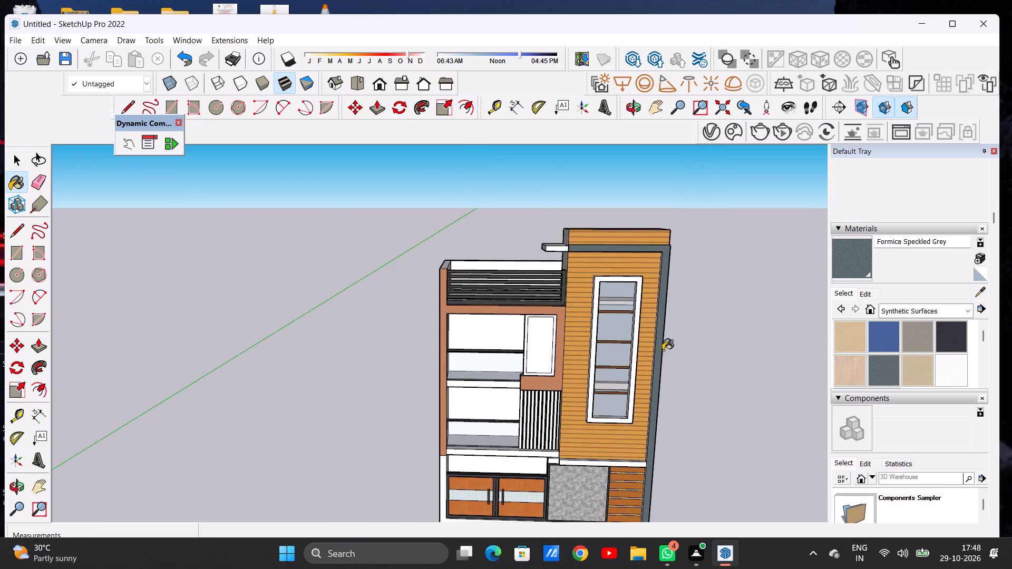
Paint the outer side return of the tower's vertical border with Formica Speckled Grey.
middle_drag(670, 359, 466, 367)
scroll(589, 315, up, 5)
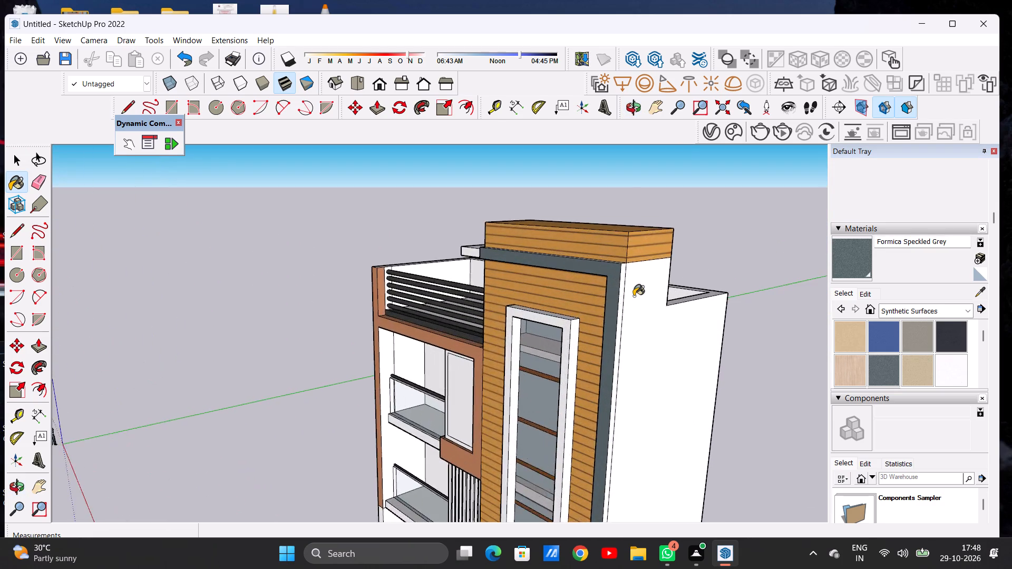
scroll(634, 296, up, 12)
scroll(612, 285, down, 1)
scroll(612, 285, up, 4)
click(605, 284)
scroll(586, 250, down, 13)
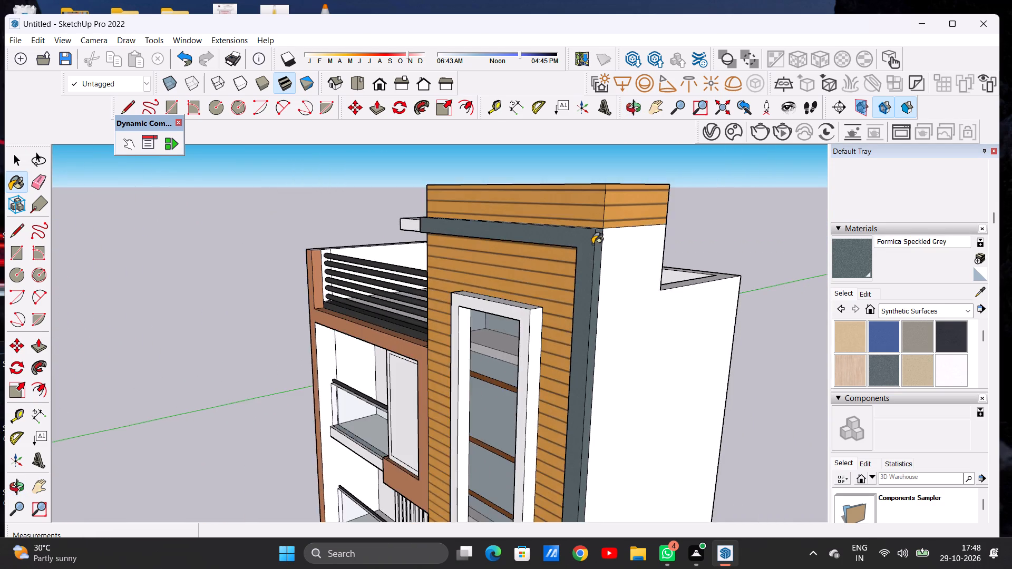
scroll(624, 214, down, 3)
scroll(627, 212, up, 1)
scroll(628, 211, down, 13)
Paint the inner side faces of the vertical border, above and below the white ledge, with Formica Speckled Grey.
middle_drag(557, 257, 843, 242)
scroll(440, 345, up, 4)
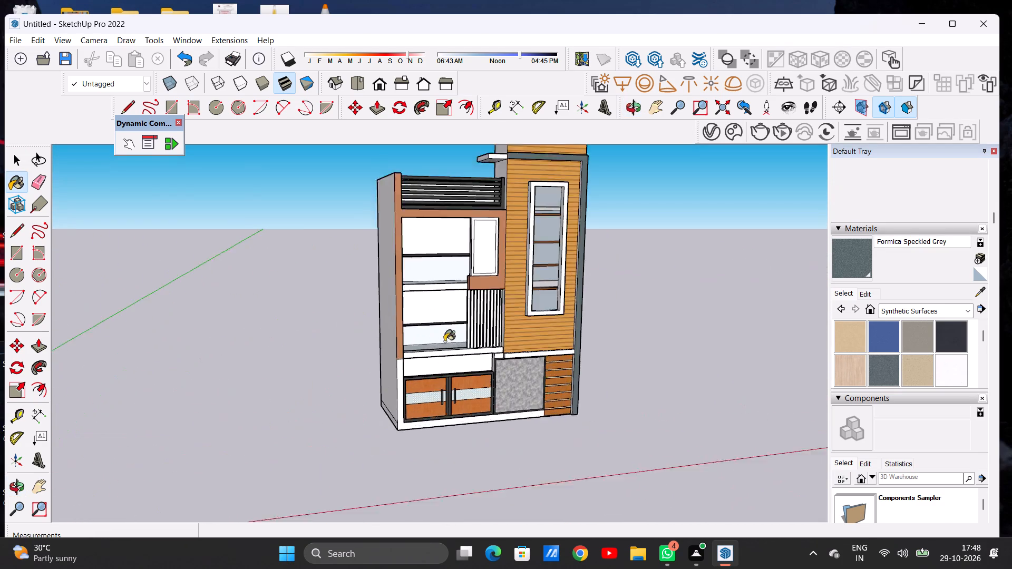
scroll(444, 341, up, 3)
middle_drag(537, 298, 622, 306)
scroll(585, 319, up, 20)
scroll(585, 319, up, 2)
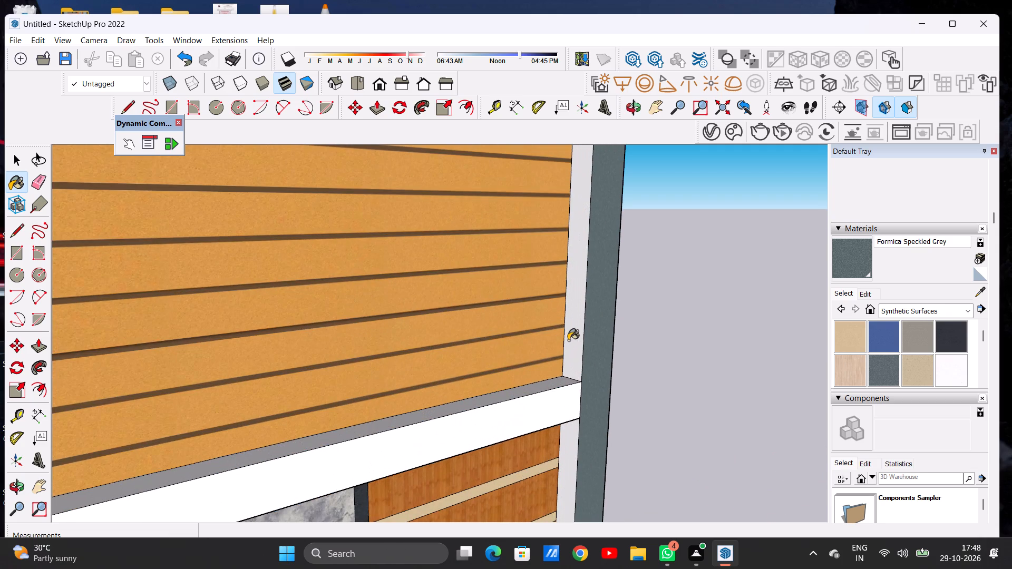
click(568, 340)
scroll(572, 296, down, 8)
scroll(589, 405, up, 13)
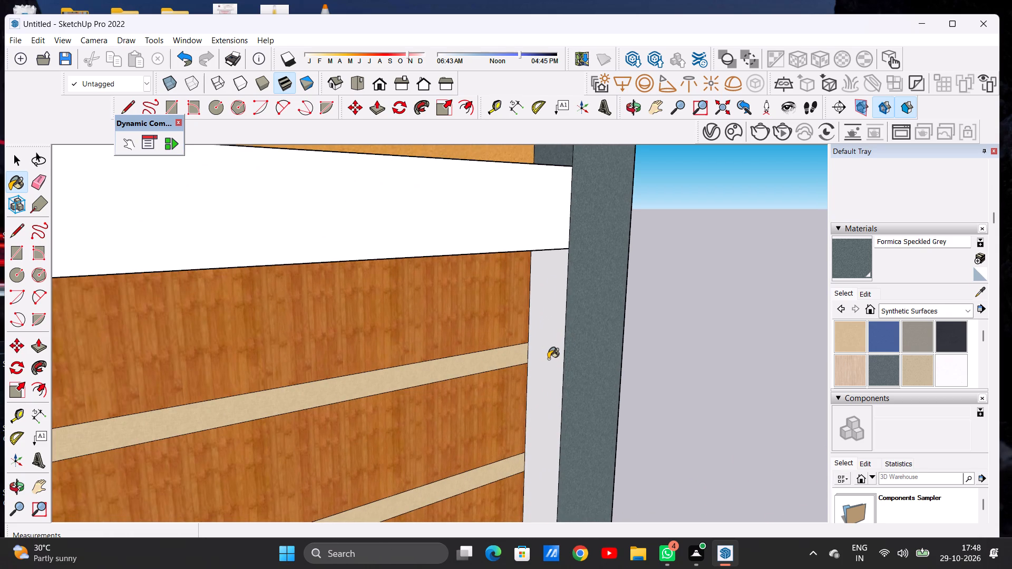
click(548, 359)
scroll(566, 377, down, 16)
scroll(578, 376, up, 1)
scroll(578, 376, down, 10)
Paint the end face and top face of the tower's horizontal border band with Formica Speckled Grey.
middle_drag(577, 379, 451, 376)
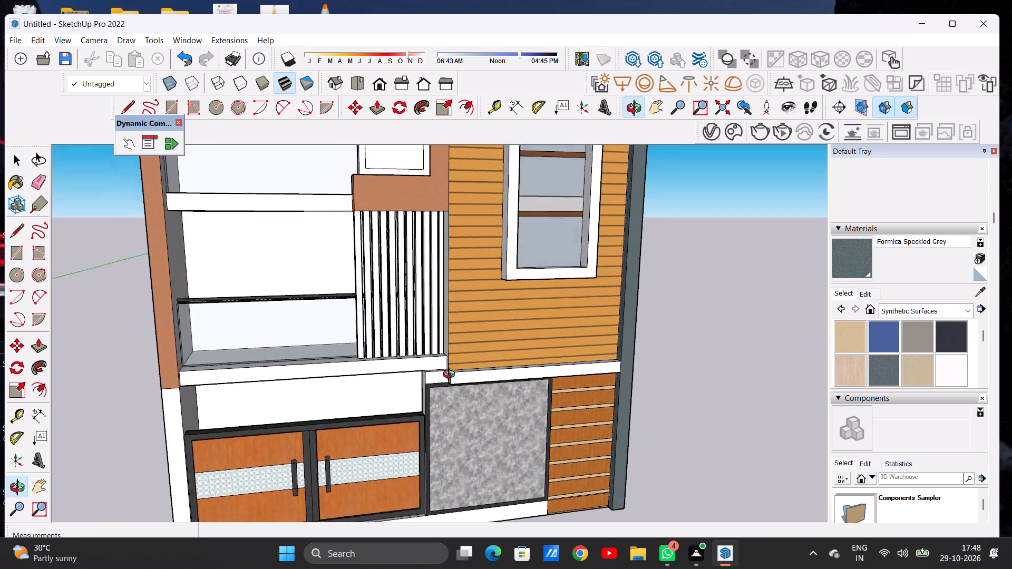
middle_drag(451, 376, 468, 397)
scroll(468, 403, down, 16)
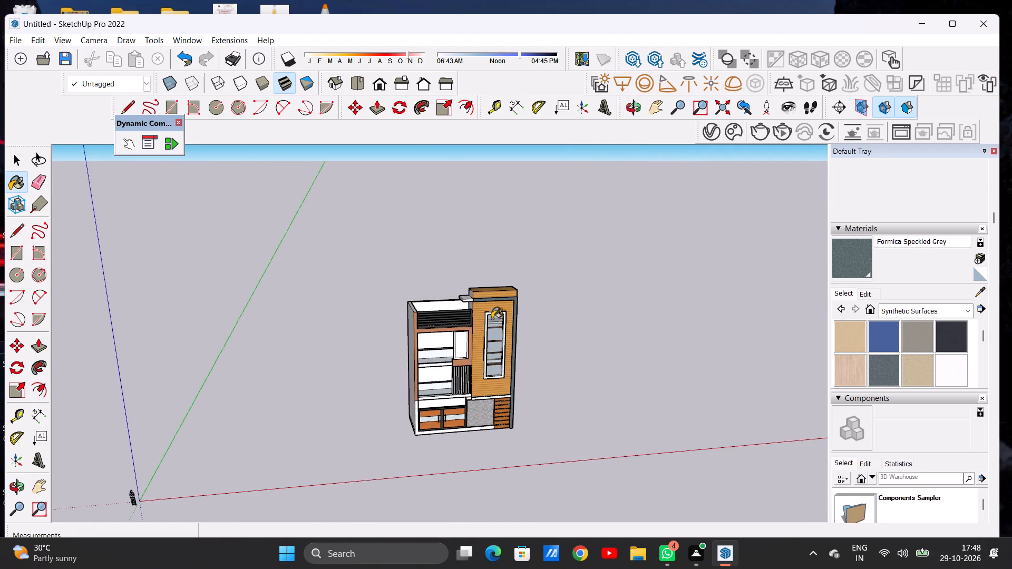
scroll(472, 291, up, 5)
scroll(469, 290, down, 1)
scroll(469, 290, up, 1)
scroll(476, 315, up, 20)
scroll(476, 315, up, 3)
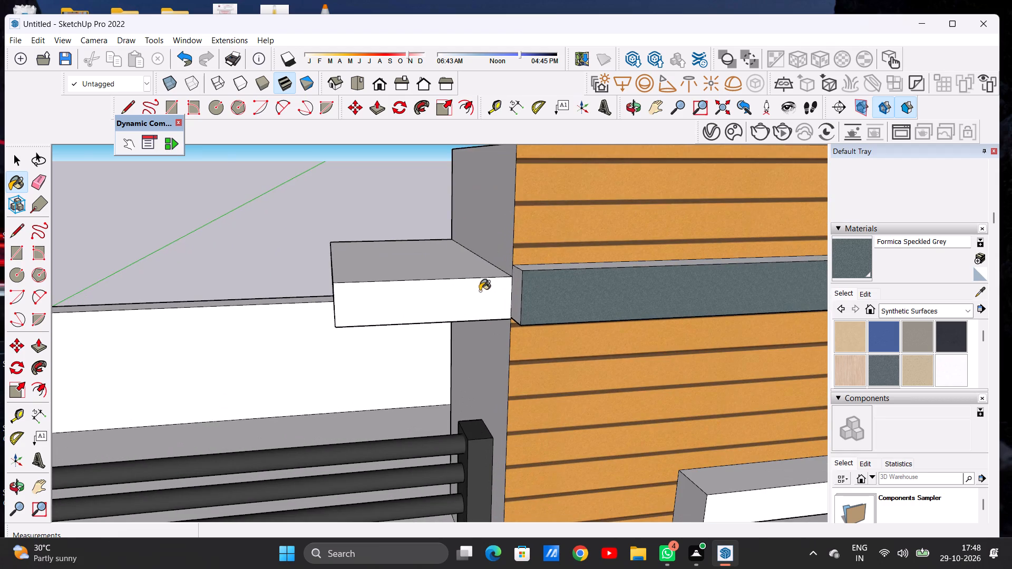
middle_drag(486, 296, 554, 307)
scroll(546, 291, up, 3)
scroll(546, 291, down, 1)
scroll(546, 291, up, 1)
click(546, 291)
middle_drag(523, 267, 520, 352)
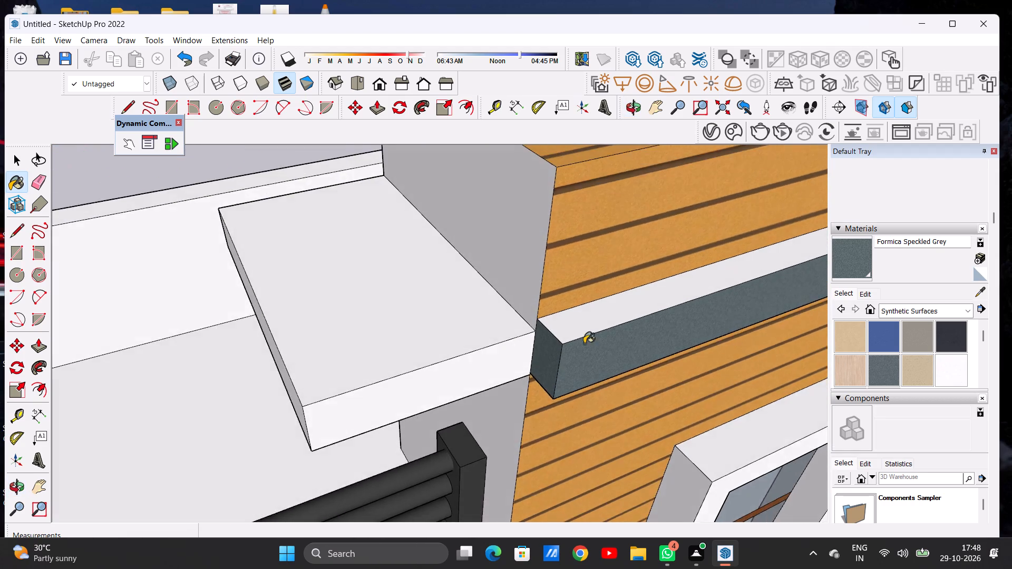
scroll(586, 334, up, 4)
click(567, 327)
scroll(546, 332, down, 8)
scroll(531, 331, up, 1)
scroll(419, 321, down, 15)
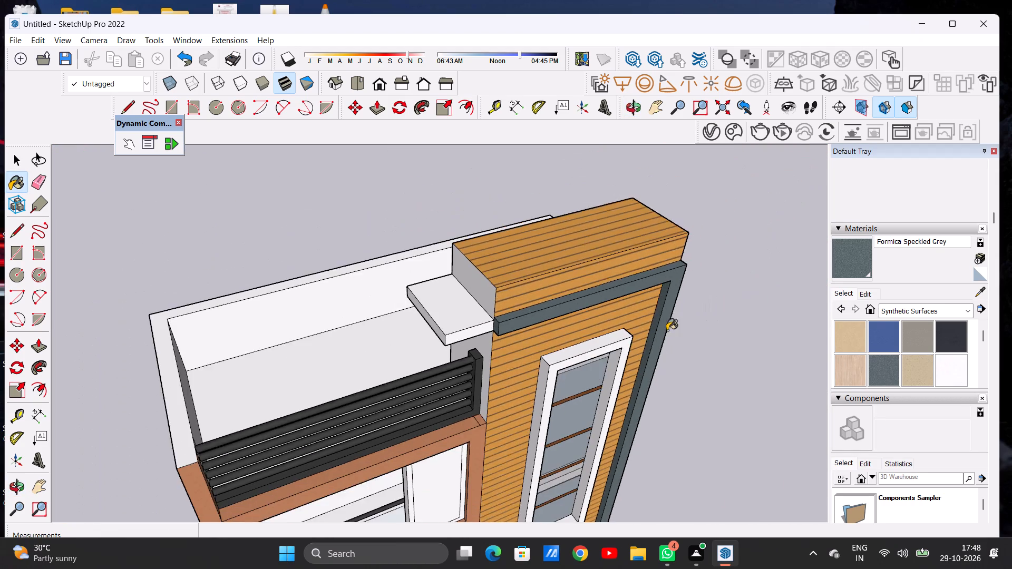
Paint the underside of the tower's horizontal border band with Formica Speckled Grey.
middle_drag(672, 340, 562, 181)
scroll(531, 262, up, 7)
middle_drag(508, 329, 514, 202)
scroll(514, 202, up, 8)
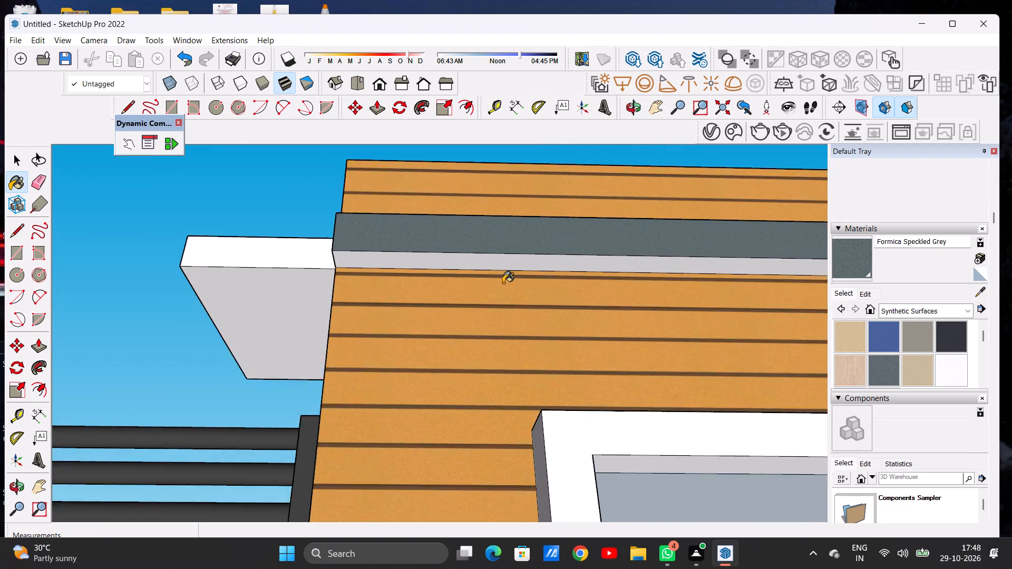
scroll(503, 283, up, 4)
click(491, 257)
scroll(526, 292, down, 3)
scroll(527, 296, up, 1)
scroll(527, 296, down, 6)
scroll(559, 270, up, 1)
scroll(559, 270, down, 13)
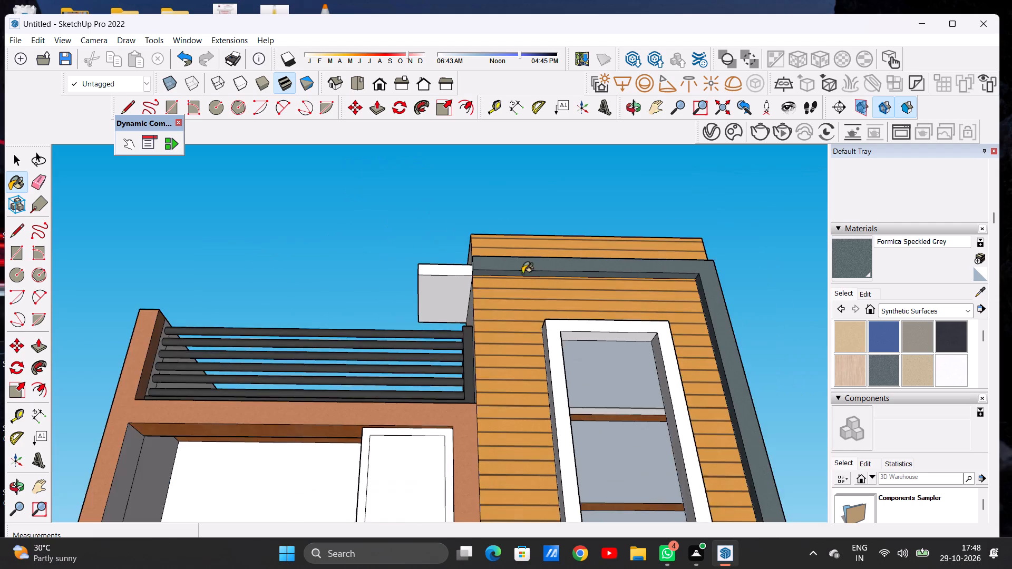
scroll(522, 273, down, 4)
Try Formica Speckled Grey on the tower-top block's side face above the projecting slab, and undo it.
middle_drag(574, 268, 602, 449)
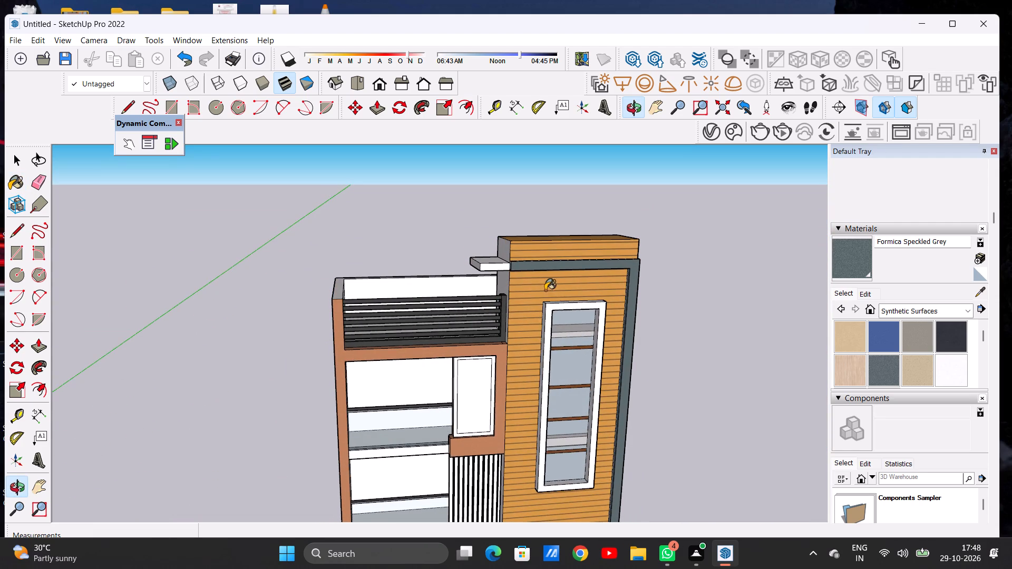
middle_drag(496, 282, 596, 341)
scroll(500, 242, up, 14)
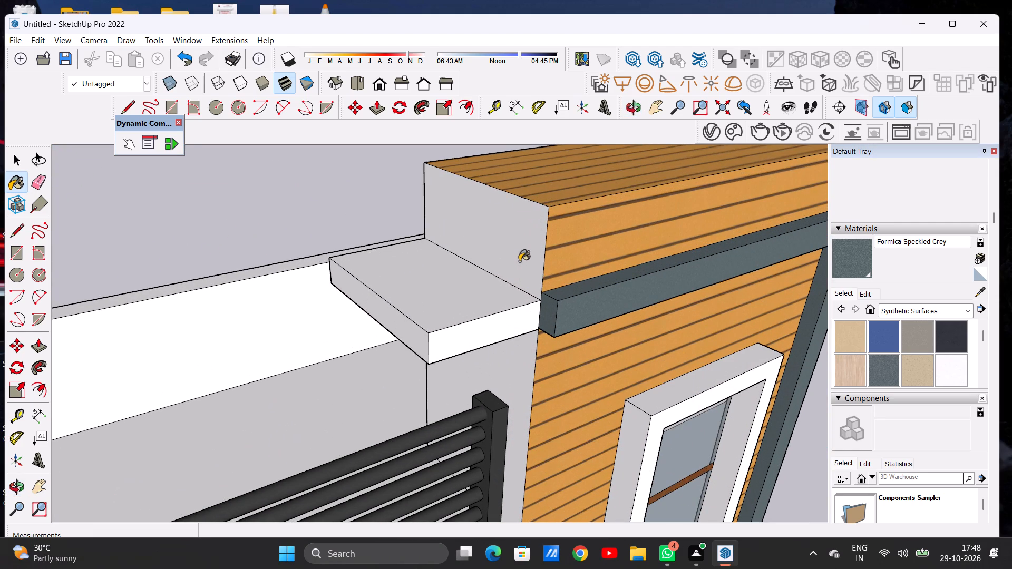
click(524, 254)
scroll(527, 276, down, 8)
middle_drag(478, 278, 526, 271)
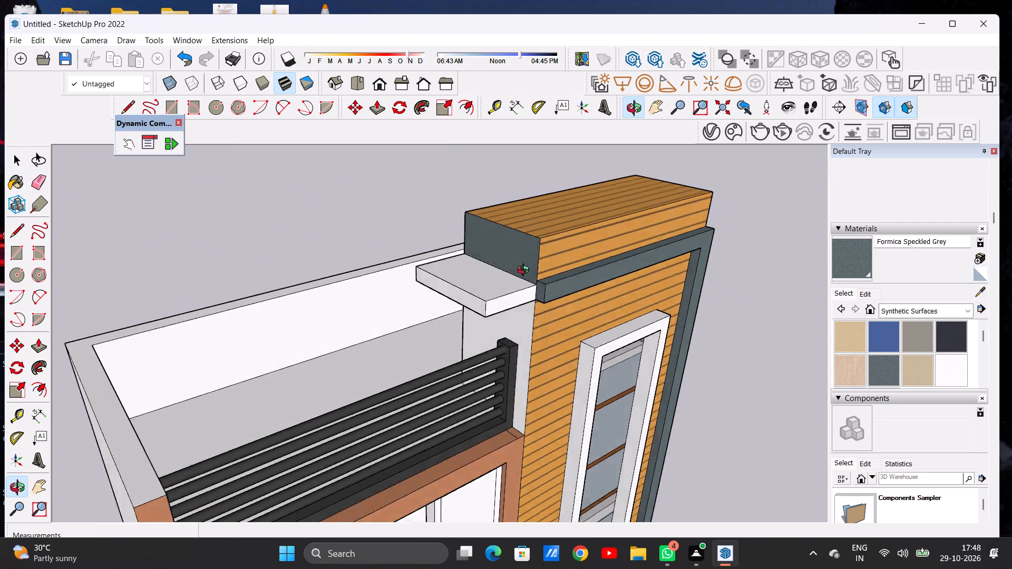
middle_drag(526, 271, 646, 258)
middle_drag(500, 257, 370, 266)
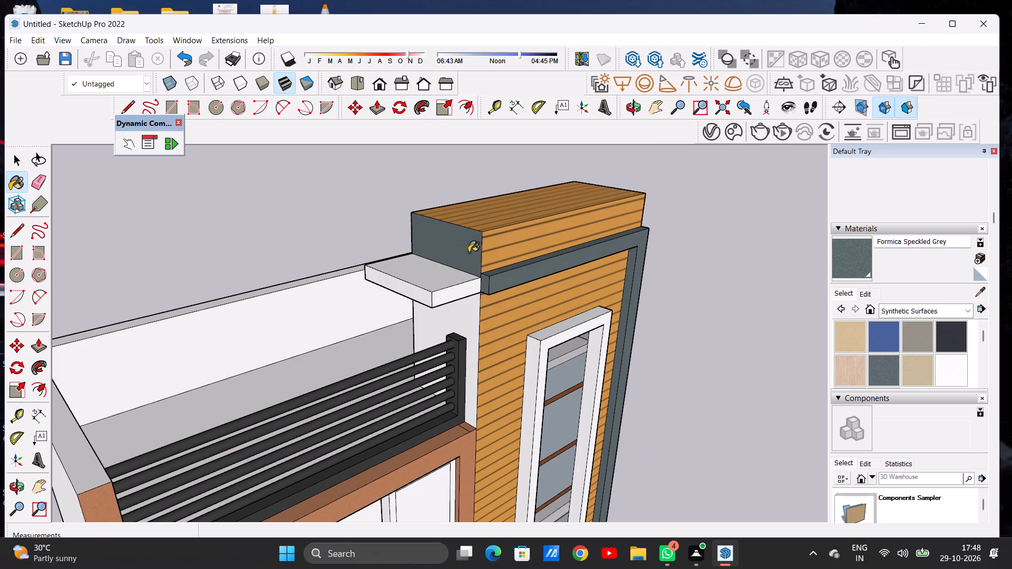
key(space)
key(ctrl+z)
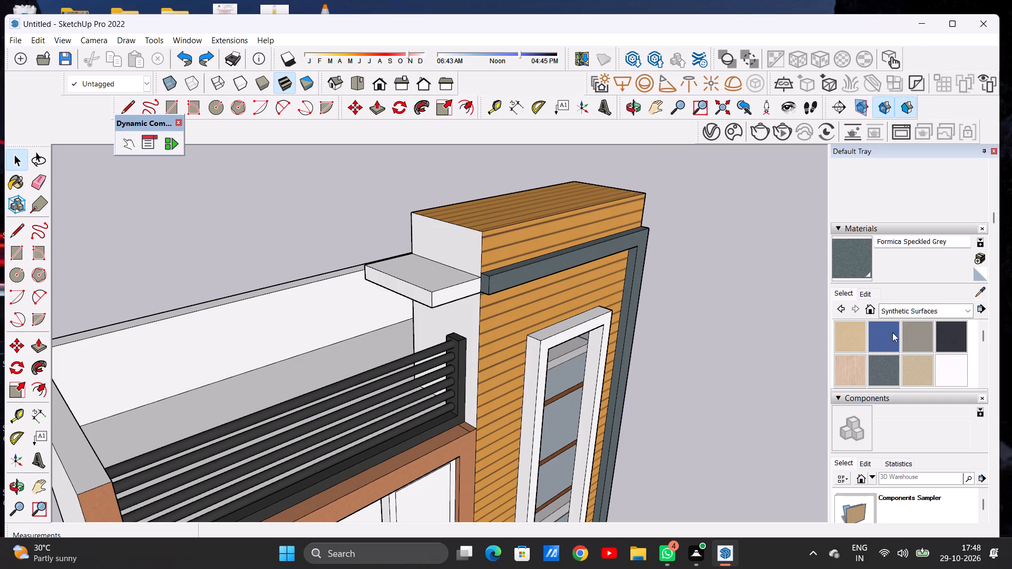
Paint the tower-top block's side face above the projecting slab with Formica Speckled Grey.
click(881, 368)
scroll(468, 273, up, 7)
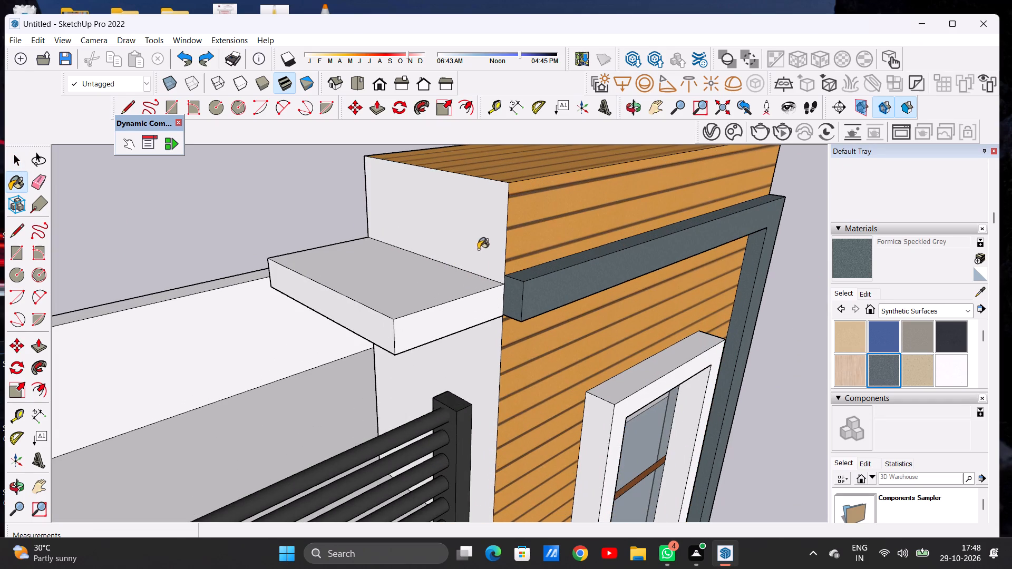
click(478, 249)
Paint the projecting slab's front, top, end and rear faces with Formica Speckled Grey.
click(468, 323)
click(456, 295)
scroll(479, 293, down, 8)
middle_drag(474, 332, 467, 283)
scroll(418, 289, up, 6)
click(446, 284)
scroll(483, 335, down, 7)
middle_drag(427, 308, 465, 314)
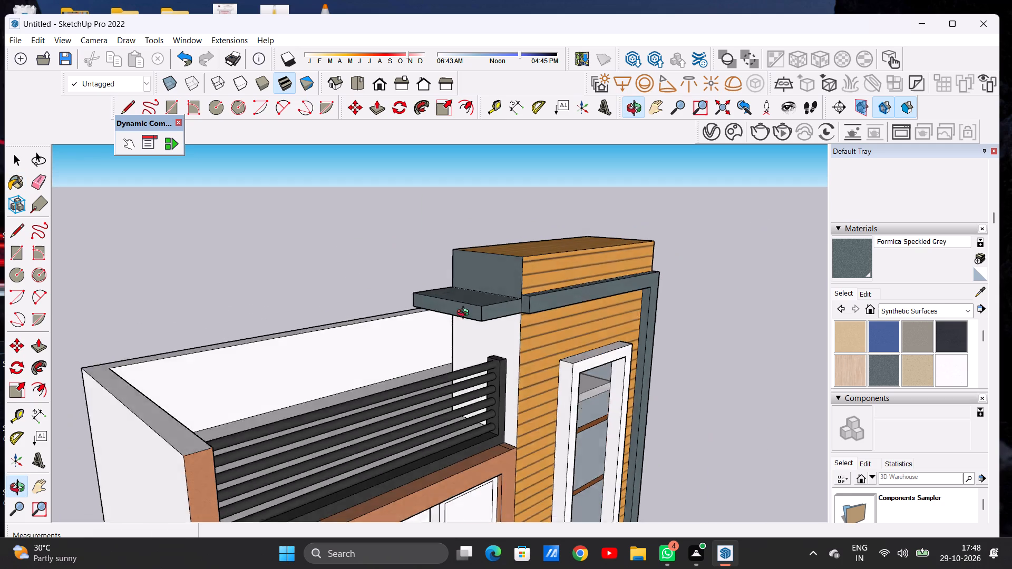
middle_drag(465, 314, 663, 306)
middle_drag(395, 310, 637, 305)
scroll(420, 311, up, 6)
click(445, 299)
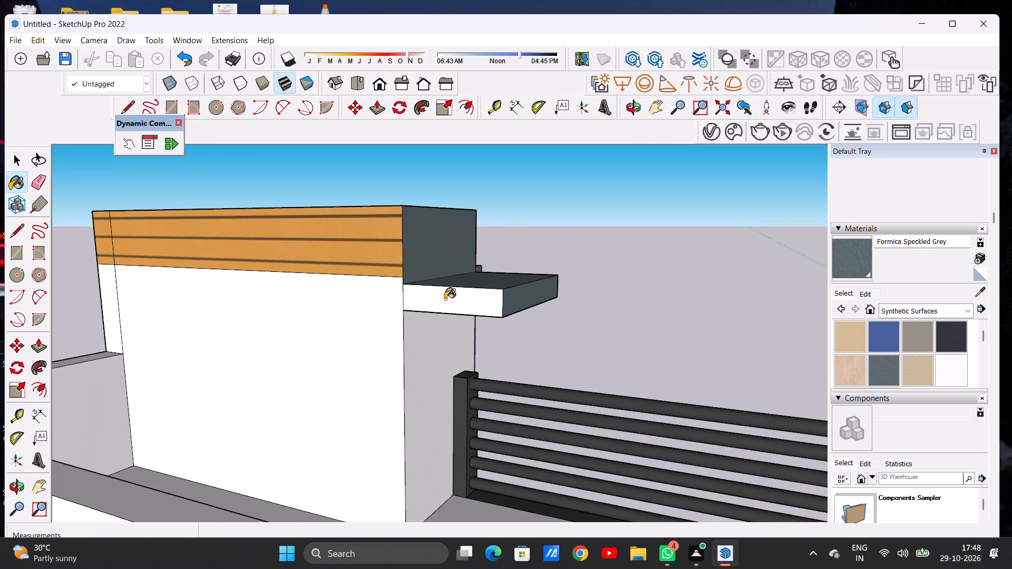
Paint the tower's rear wall, terrace-side wall and narrow rear corner strip below the striped block with Formica Graystone.
click(916, 333)
click(311, 355)
click(443, 357)
scroll(446, 358, down, 4)
middle_drag(497, 365, 473, 365)
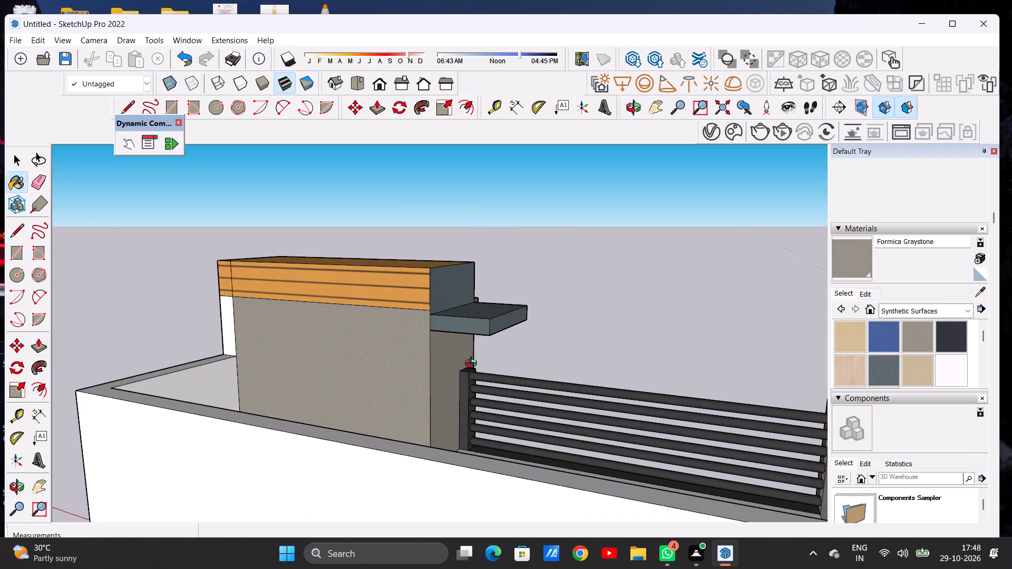
middle_drag(473, 365, 583, 378)
scroll(129, 354, up, 7)
click(260, 334)
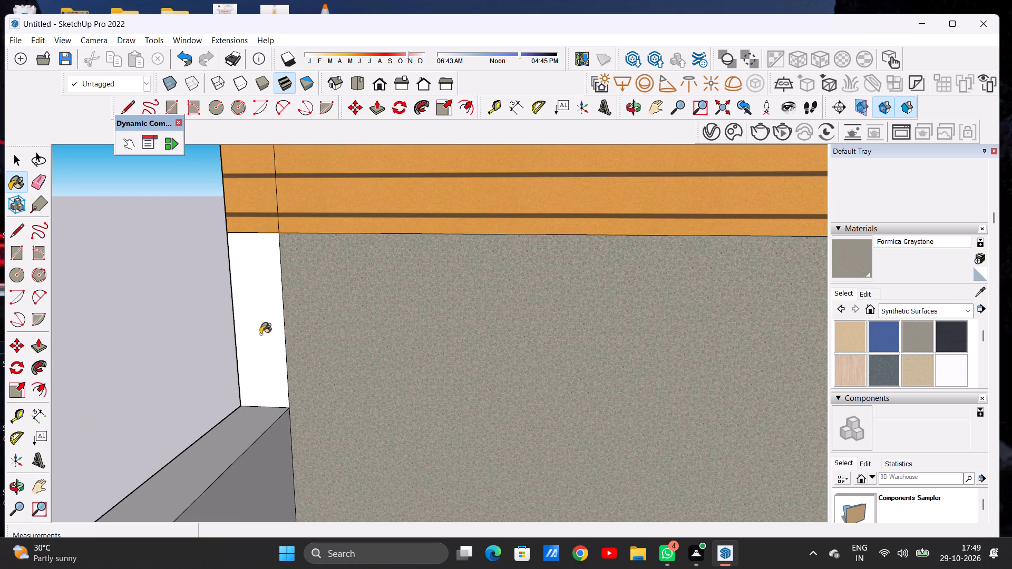
Examine the painted tower top, border band and projecting slab from the side and front.
scroll(276, 366, down, 9)
middle_drag(511, 378, 172, 341)
middle_drag(468, 361, 220, 340)
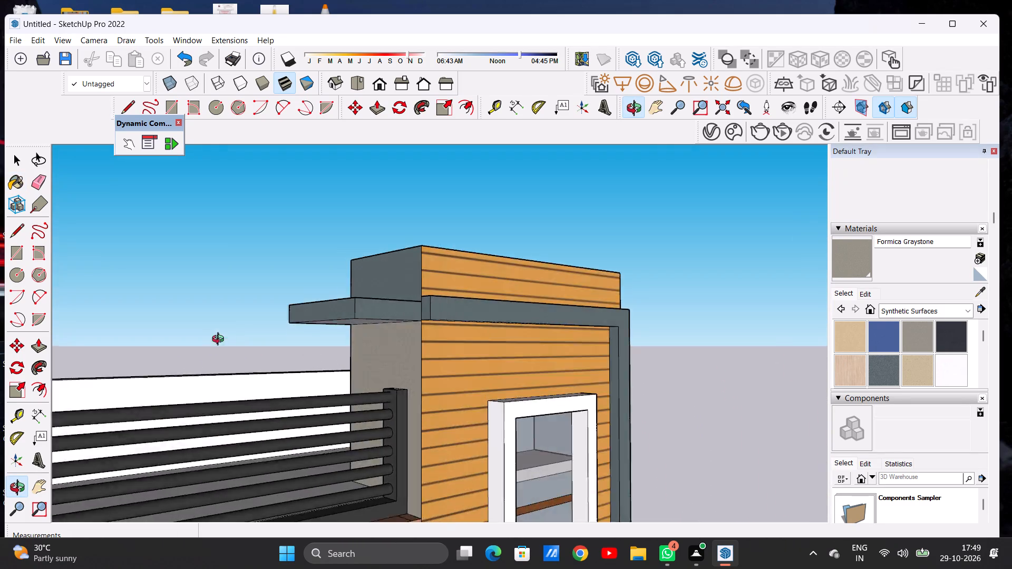
middle_drag(220, 340, 56, 344)
scroll(522, 357, down, 7)
scroll(554, 342, up, 1)
scroll(560, 342, down, 2)
scroll(571, 343, up, 1)
scroll(578, 345, down, 6)
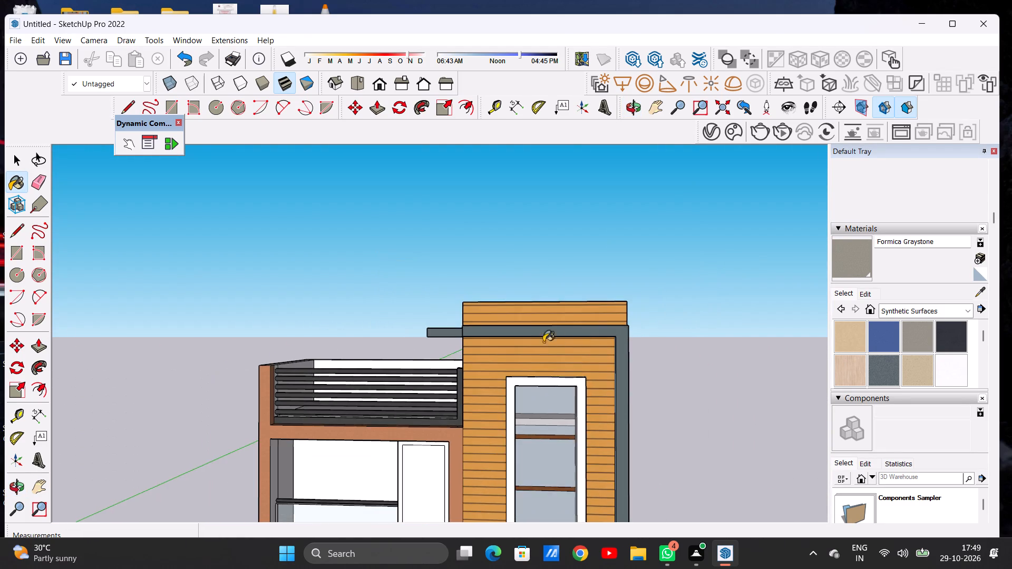
scroll(543, 342, down, 5)
scroll(492, 346, up, 20)
scroll(492, 346, up, 1)
middle_drag(505, 298, 532, 341)
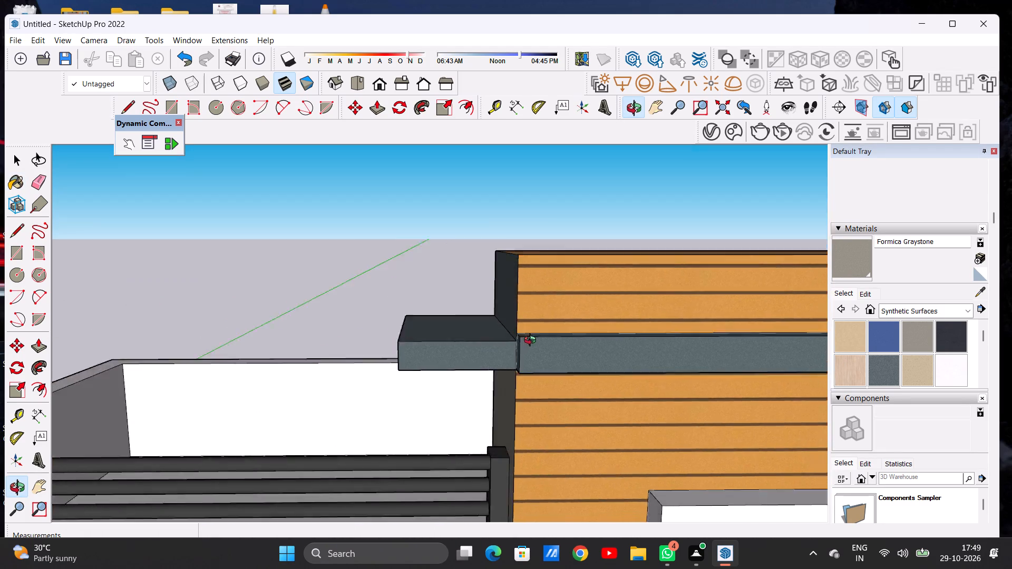
middle_drag(532, 341, 502, 317)
scroll(501, 328, down, 10)
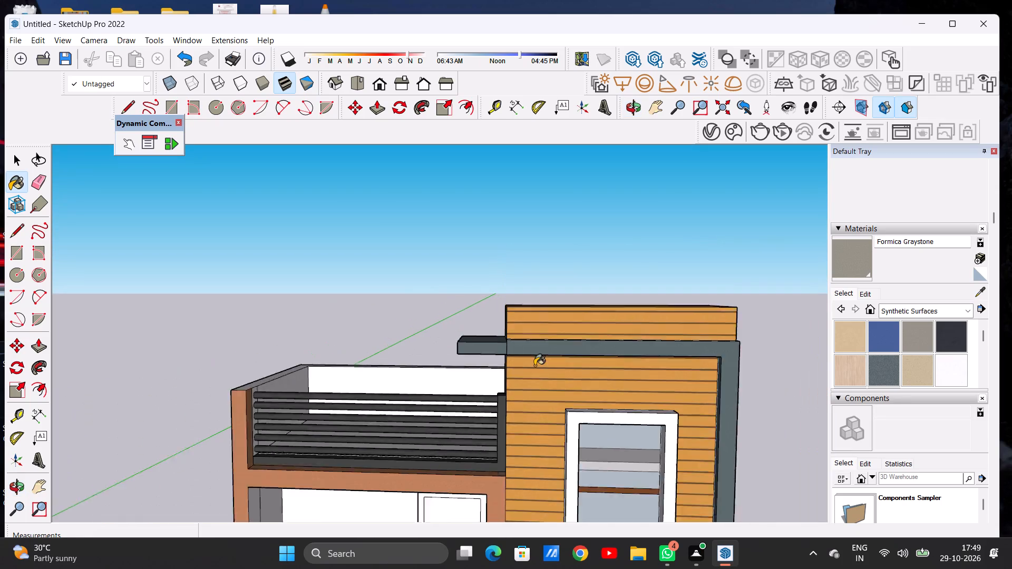
Examine the lower front elevation around the slats, white ledges and stone panel.
scroll(534, 366, down, 4)
scroll(551, 355, up, 1)
scroll(553, 355, down, 20)
scroll(553, 526, up, 4)
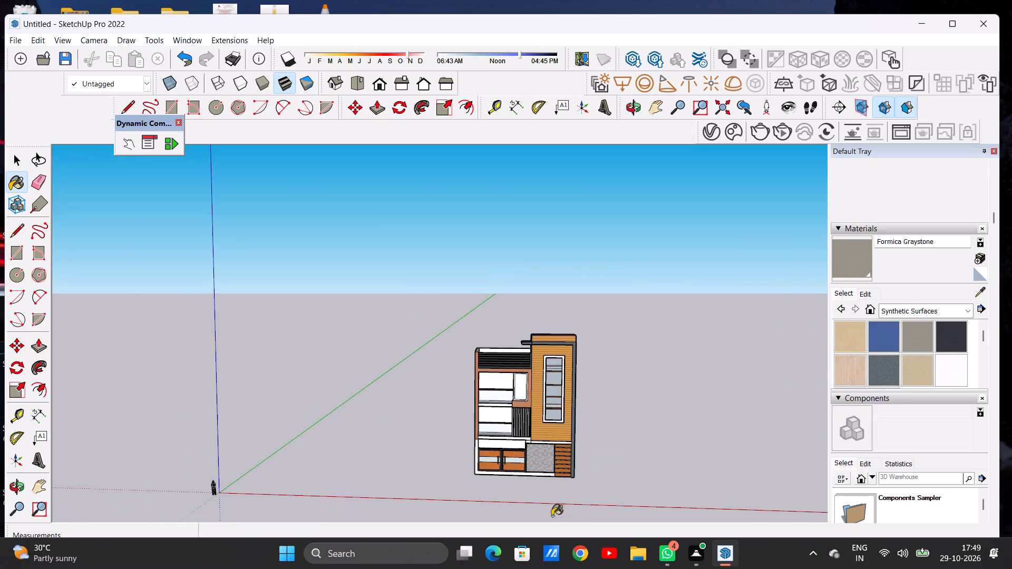
scroll(552, 516, up, 1)
scroll(546, 453, up, 16)
middle_drag(548, 434, 647, 395)
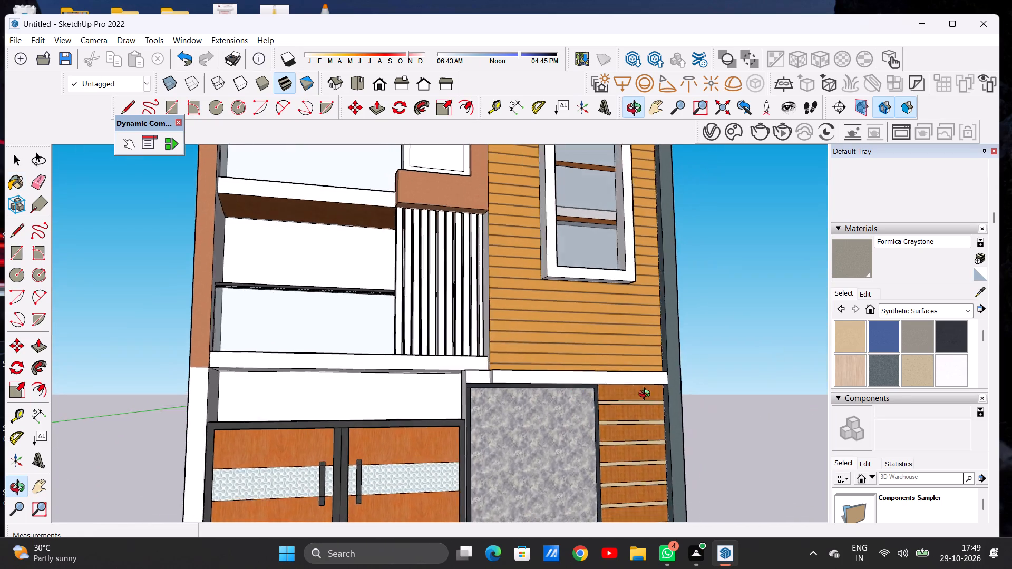
middle_drag(647, 395, 692, 399)
scroll(455, 394, up, 3)
scroll(455, 394, down, 1)
scroll(456, 394, up, 2)
middle_drag(559, 394, 476, 430)
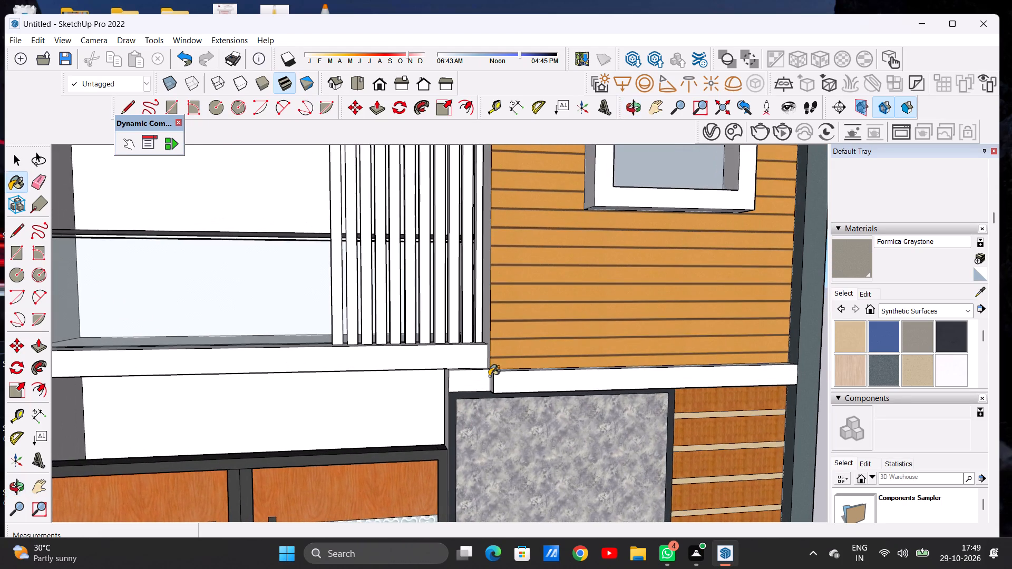
middle_drag(499, 353, 609, 447)
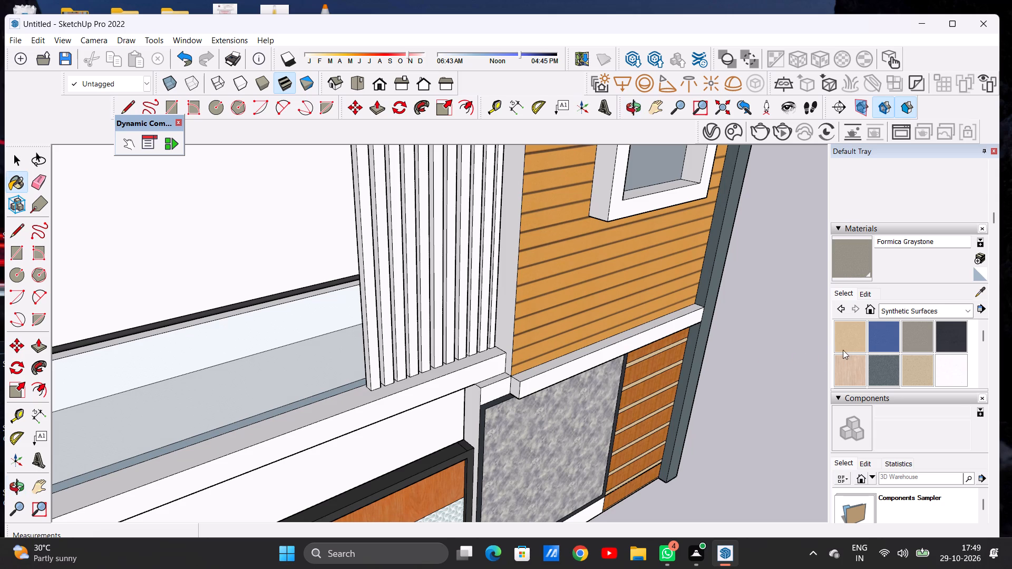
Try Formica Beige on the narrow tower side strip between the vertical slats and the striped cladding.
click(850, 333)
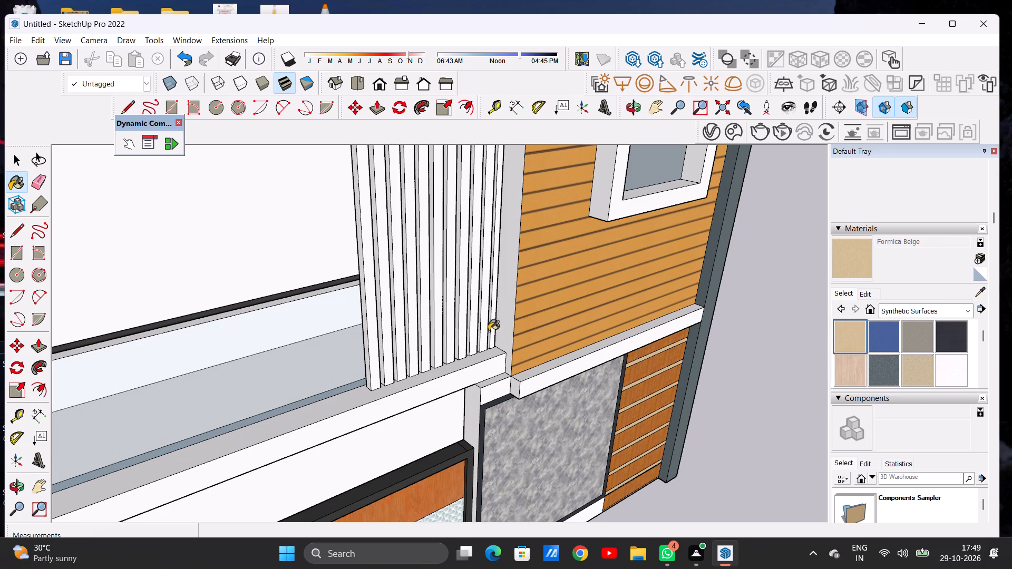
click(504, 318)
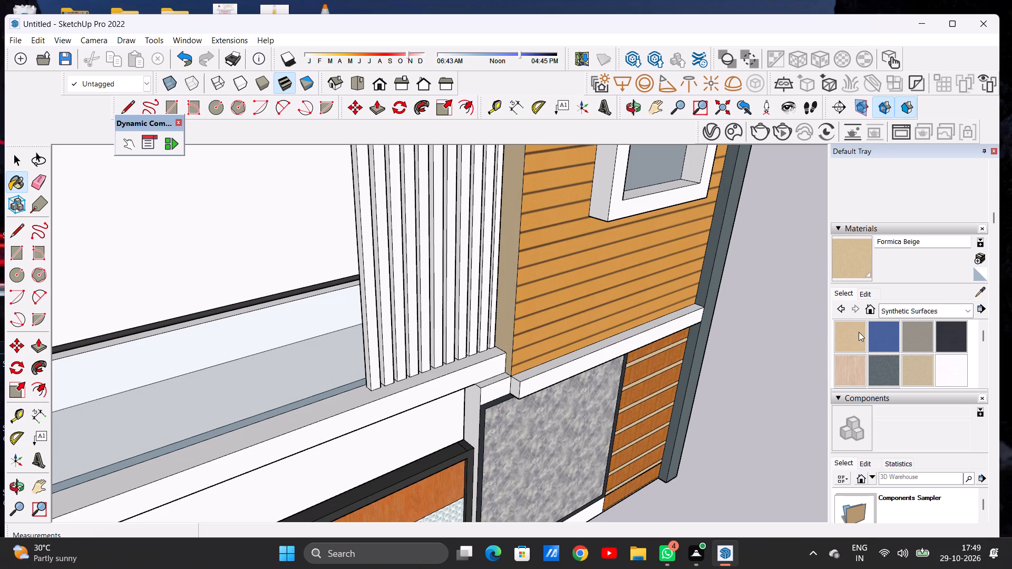
Paint the narrow tower side strip beside the vertical slats with Wood Cherry Original from the Wood collection.
click(887, 307)
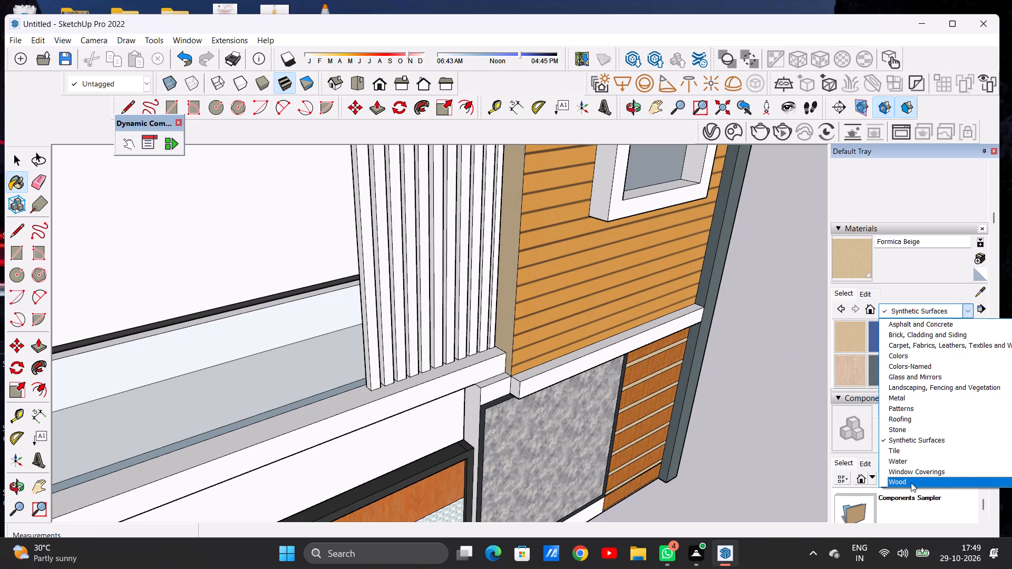
click(911, 483)
click(916, 333)
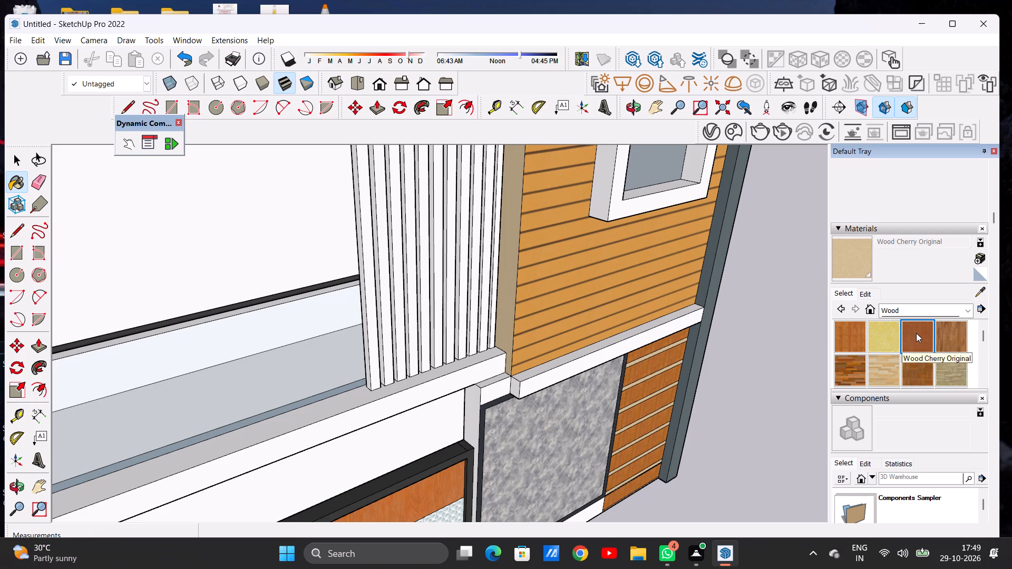
click(509, 306)
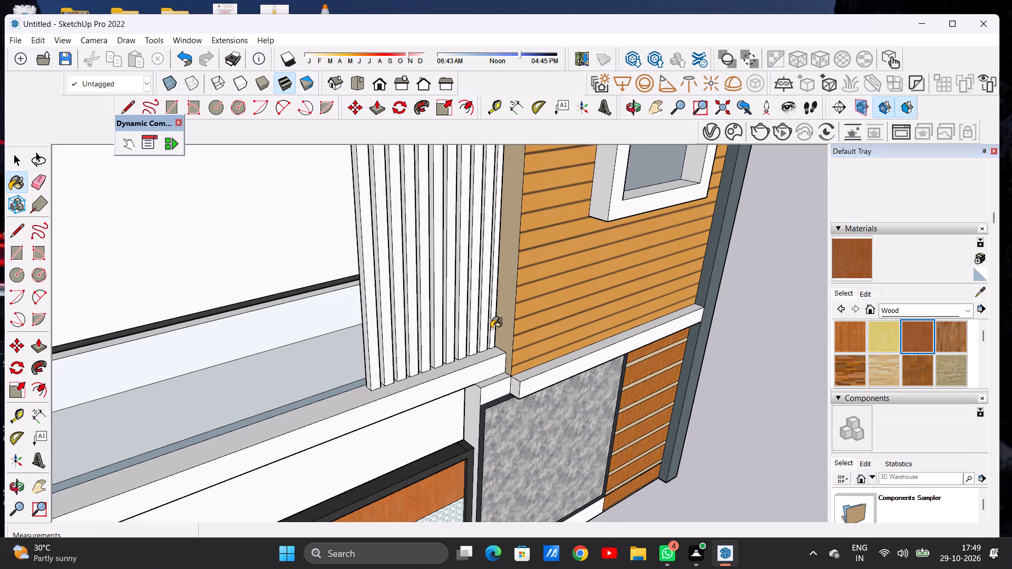
Examine the cherry-wood side strip within the whole front elevation from above and straight on.
scroll(472, 375, down, 13)
scroll(481, 394, up, 1)
scroll(481, 394, down, 3)
scroll(494, 241, up, 5)
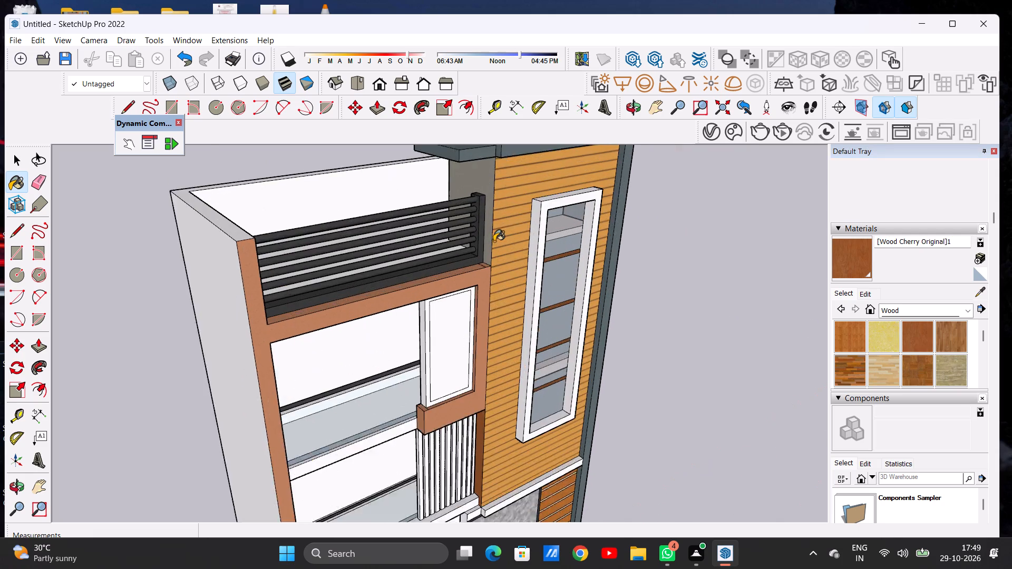
scroll(494, 241, up, 3)
middle_drag(536, 377, 396, 276)
scroll(521, 331, down, 13)
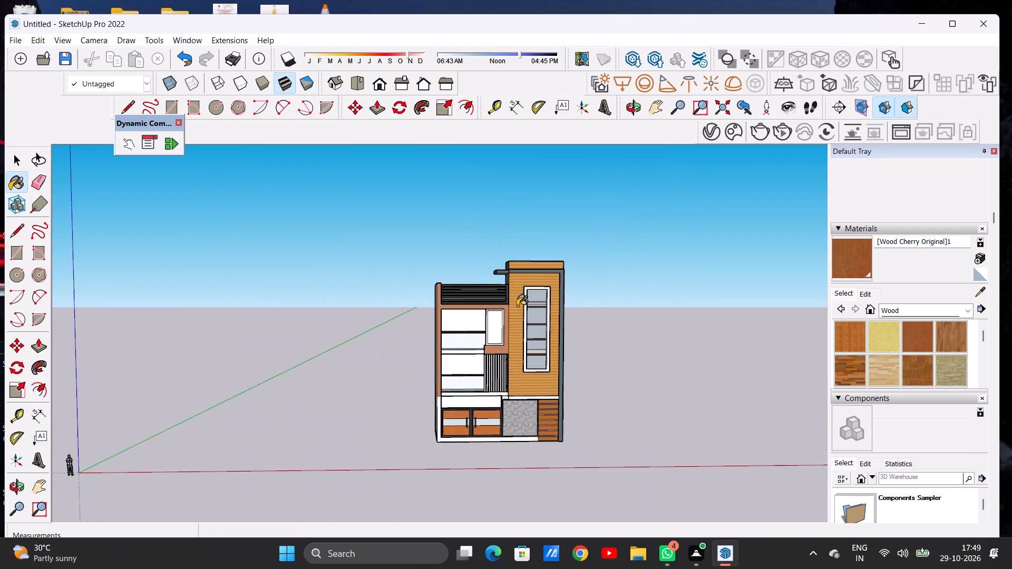
scroll(517, 306, down, 1)
Paint the front face of the white ledge above the stone panel with Formica Beige from Synthetic Surfaces.
scroll(537, 394, up, 1)
scroll(537, 395, down, 1)
scroll(537, 396, up, 20)
middle_drag(514, 413, 509, 389)
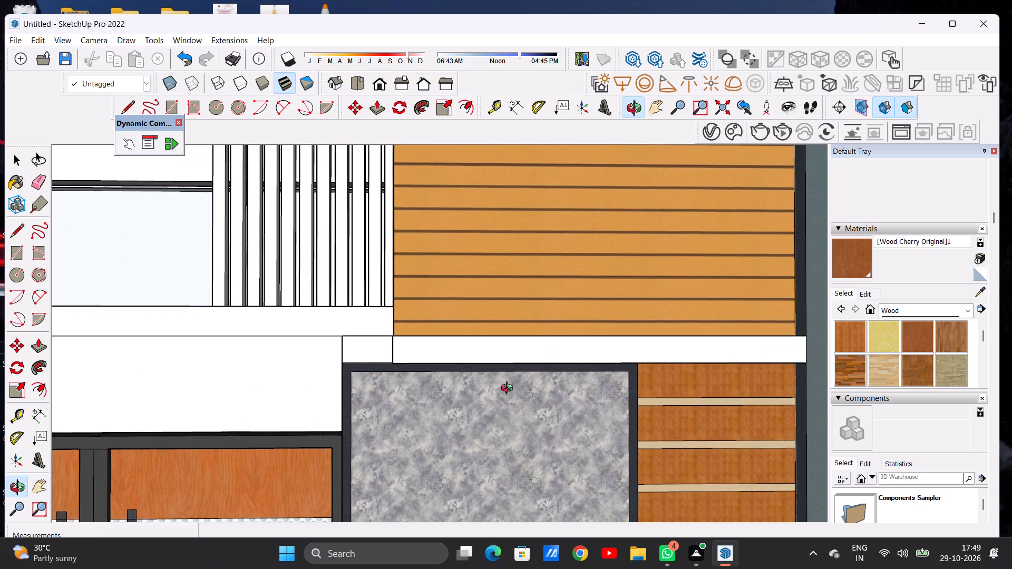
middle_drag(509, 389, 503, 339)
middle_drag(486, 335, 480, 424)
scroll(502, 402, down, 2)
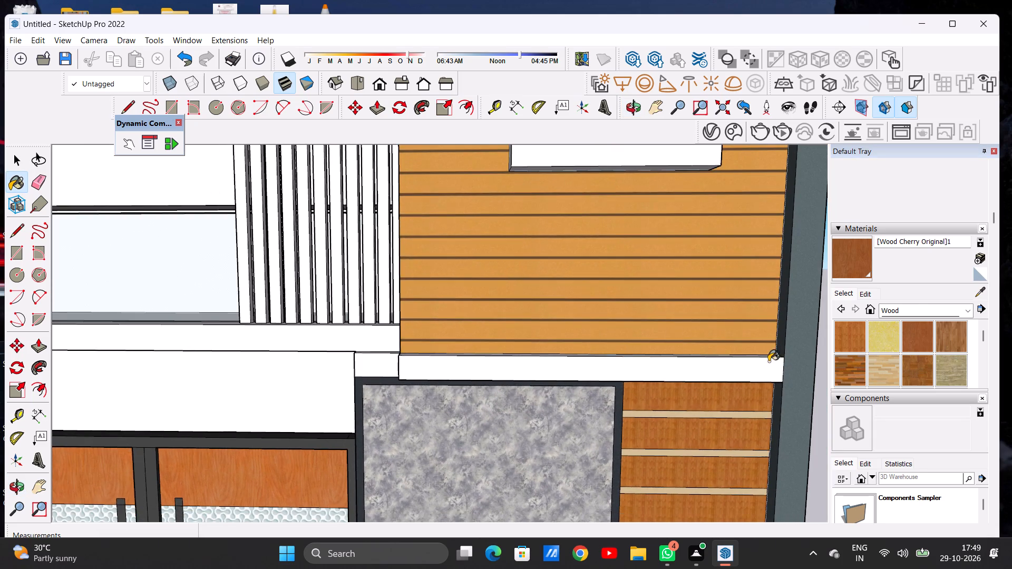
click(905, 303)
click(921, 436)
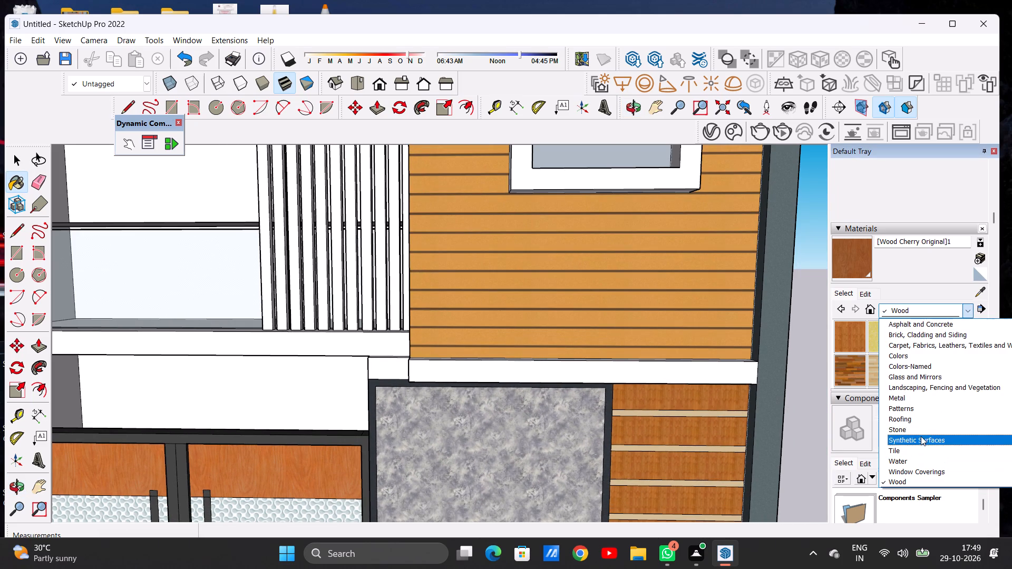
click(840, 331)
scroll(449, 374, up, 2)
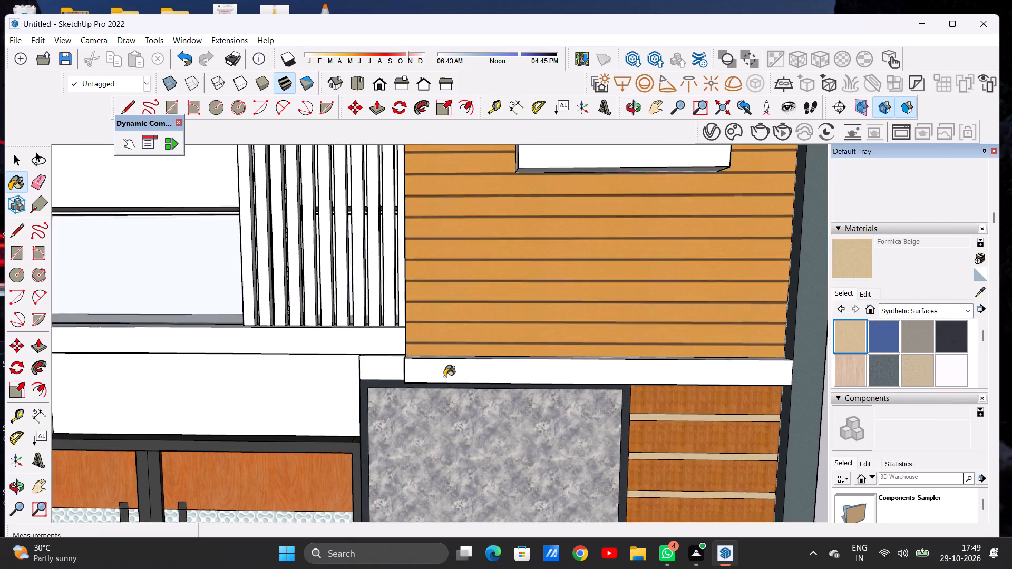
scroll(444, 377, up, 3)
click(441, 369)
Paint the end face and underside of the ledge above the stone panel with Formica Beige.
scroll(558, 388, down, 15)
middle_drag(480, 381, 690, 386)
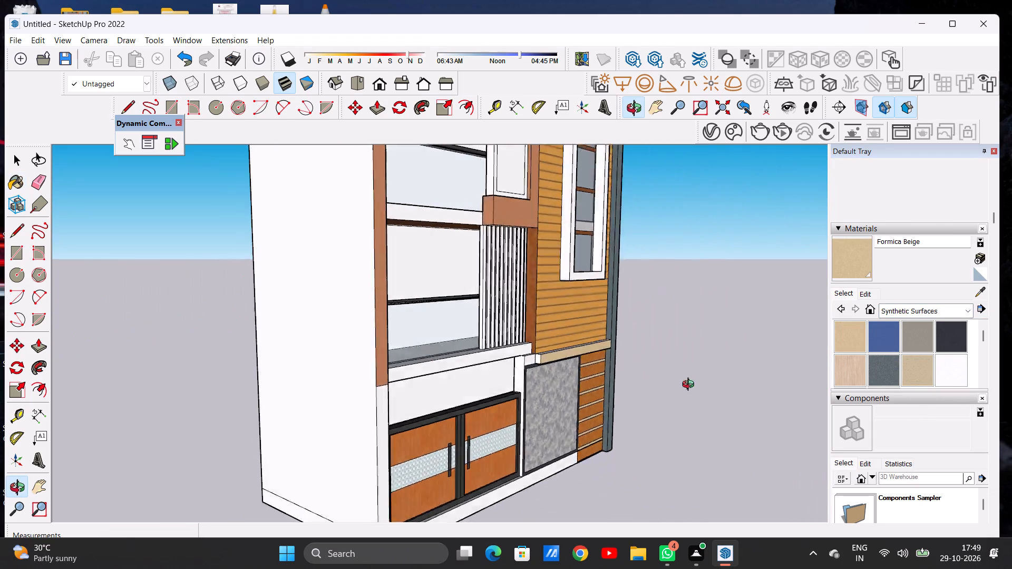
middle_drag(690, 386, 685, 384)
scroll(529, 374, up, 6)
scroll(529, 374, down, 1)
scroll(529, 374, up, 18)
click(558, 332)
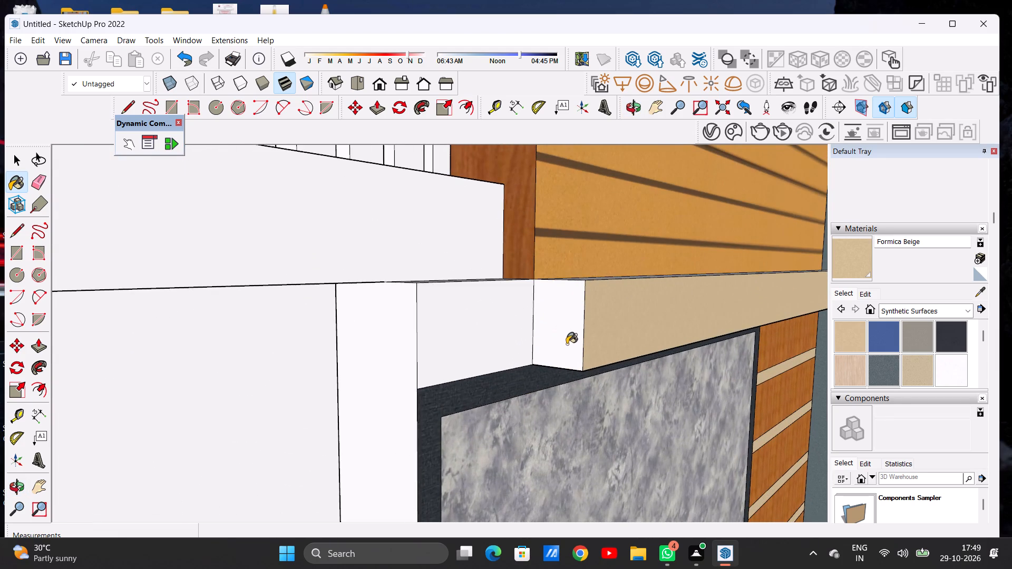
scroll(566, 351, down, 6)
scroll(526, 361, down, 17)
middle_drag(505, 387, 295, 359)
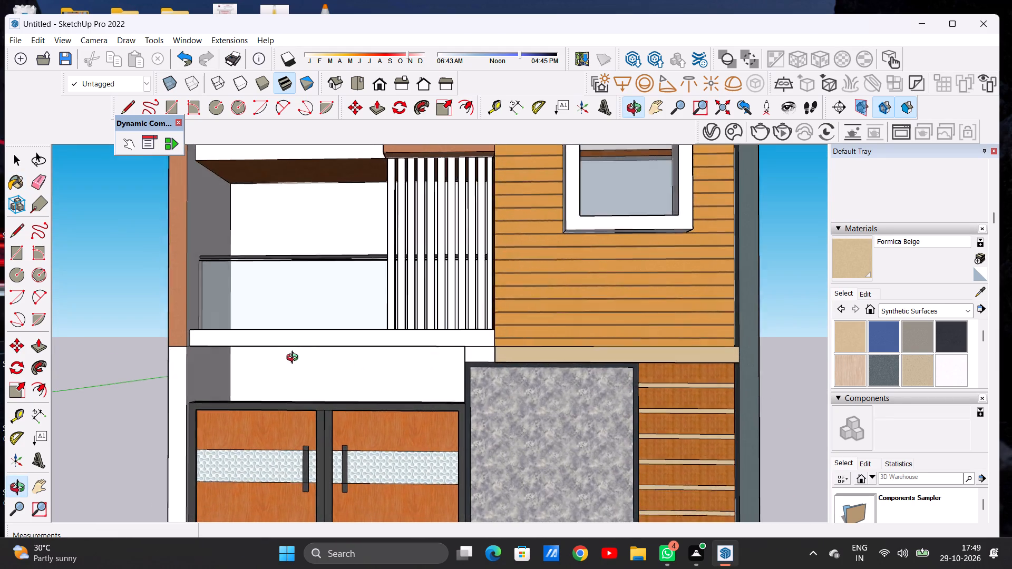
middle_drag(295, 359, 288, 360)
scroll(401, 354, down, 7)
scroll(544, 382, up, 14)
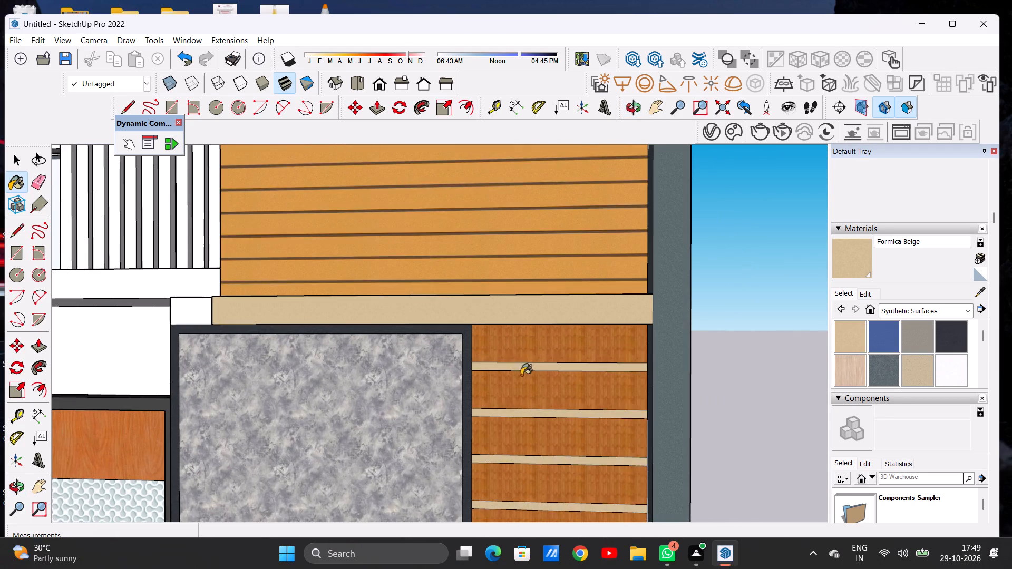
middle_drag(520, 375, 512, 269)
scroll(484, 289, up, 17)
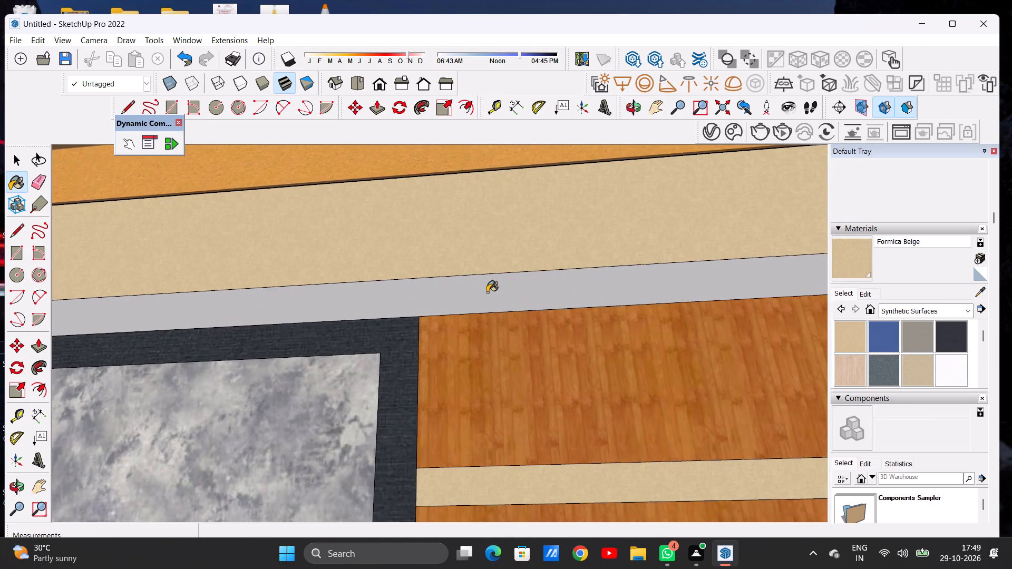
click(487, 292)
Paint the short recessed ledge section's front and the top faces of both ledge sections with Formica Beige.
scroll(523, 336, down, 20)
scroll(523, 336, down, 2)
middle_drag(450, 330, 598, 449)
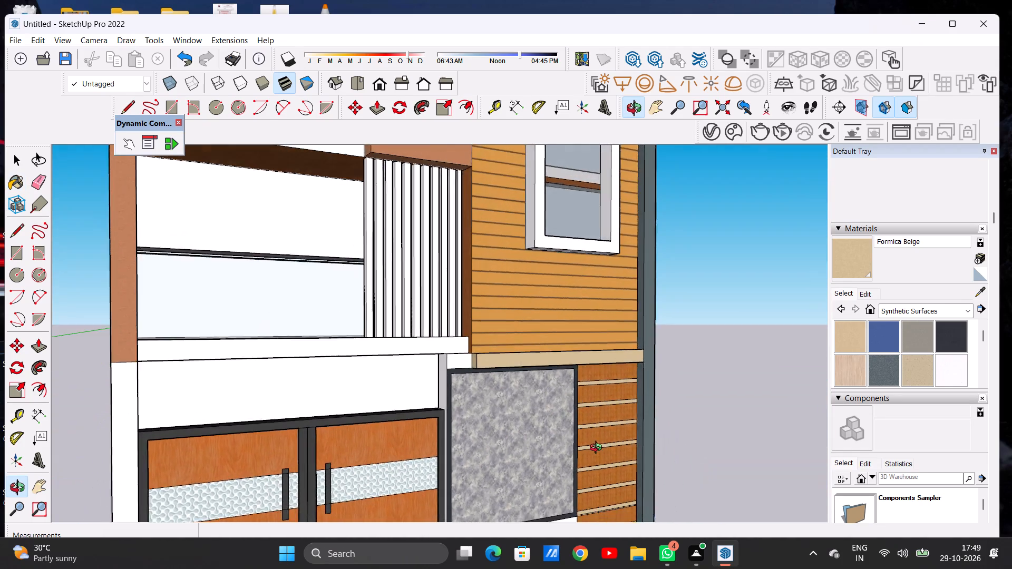
middle_drag(598, 449, 486, 444)
scroll(611, 376, down, 9)
scroll(543, 375, down, 5)
middle_drag(517, 393, 488, 429)
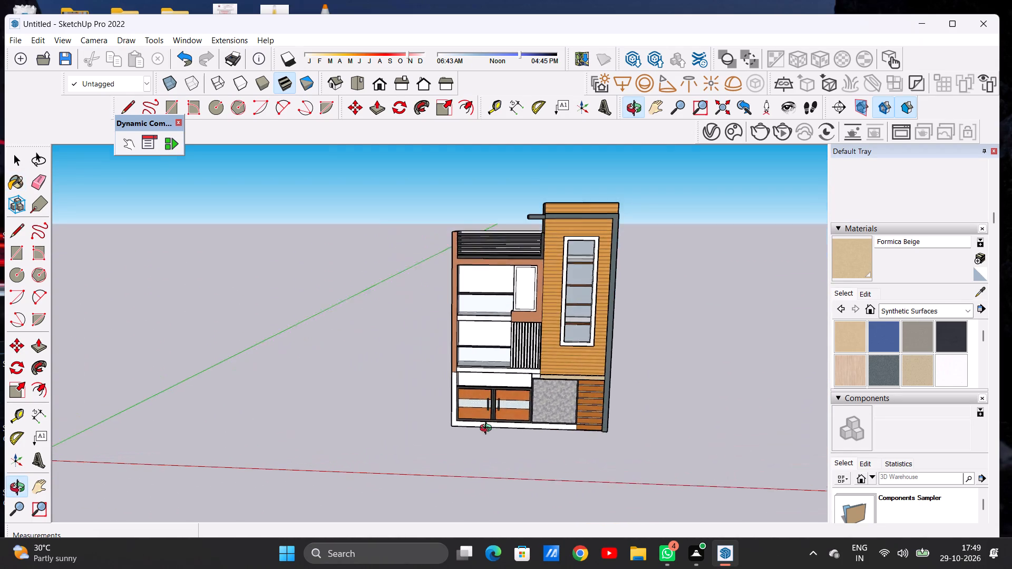
middle_drag(488, 429, 490, 421)
scroll(513, 369, up, 9)
scroll(542, 377, down, 1)
scroll(542, 377, up, 20)
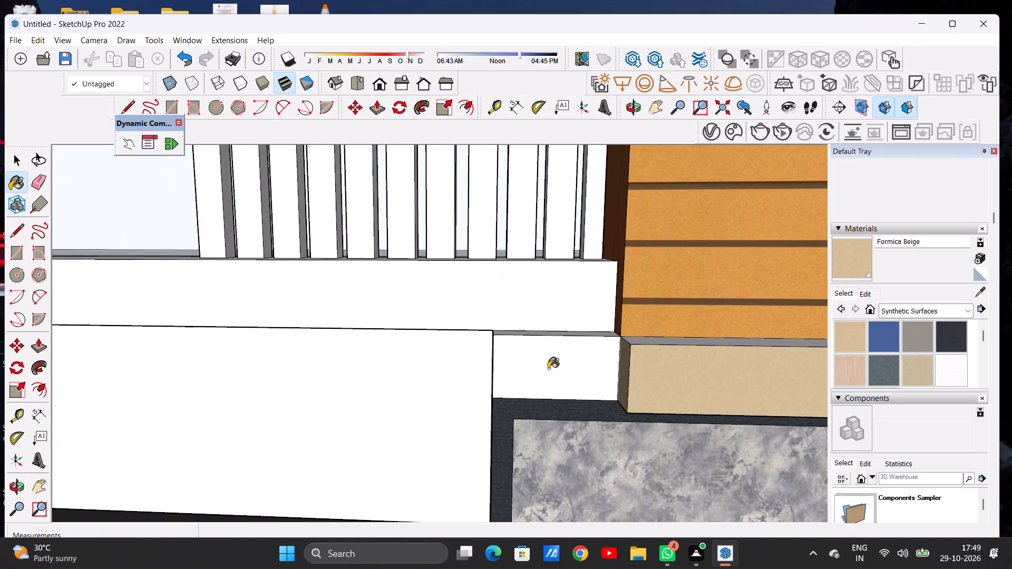
click(536, 361)
middle_drag(515, 366, 637, 455)
scroll(651, 338, up, 7)
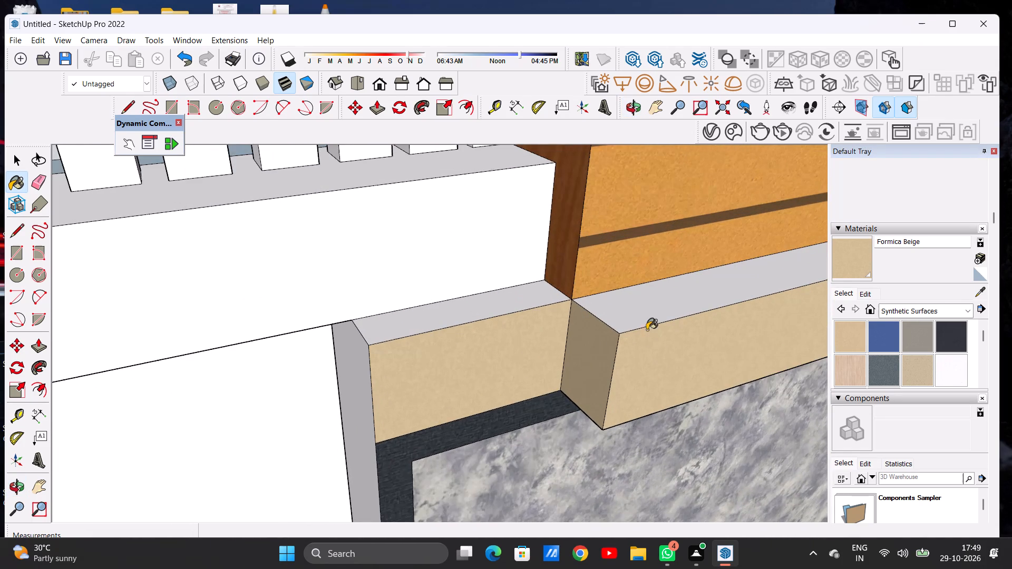
click(636, 318)
click(507, 306)
Paint the side faces of the pier between the stone panel and the double-door recess with Formica Beige.
scroll(565, 351, down, 7)
middle_drag(444, 399, 469, 365)
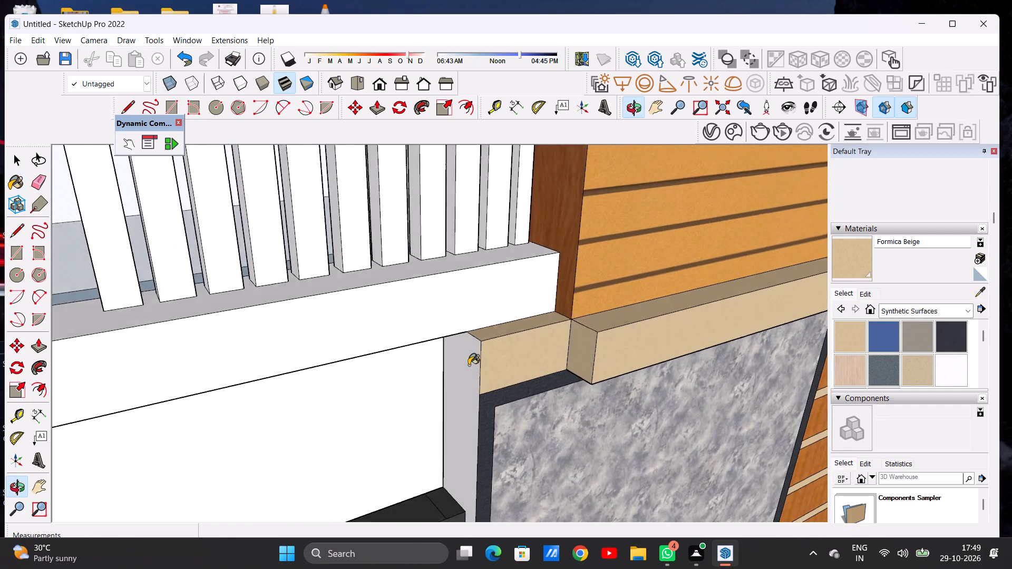
middle_drag(469, 365, 468, 366)
scroll(478, 372, up, 7)
click(472, 371)
scroll(523, 375, down, 8)
scroll(534, 358, down, 13)
scroll(574, 349, up, 1)
scroll(576, 350, down, 3)
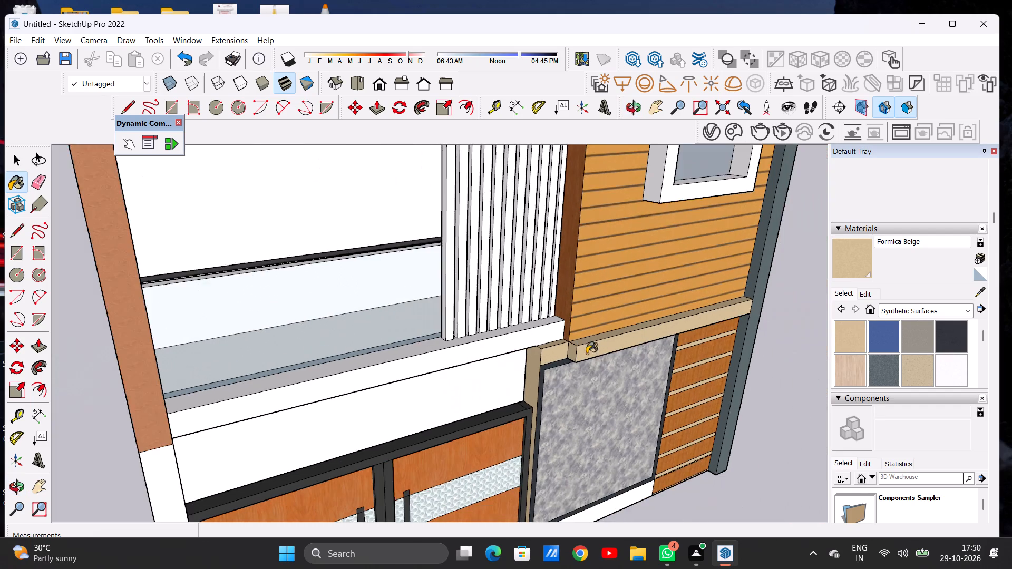
middle_drag(613, 394, 515, 330)
scroll(552, 359, down, 7)
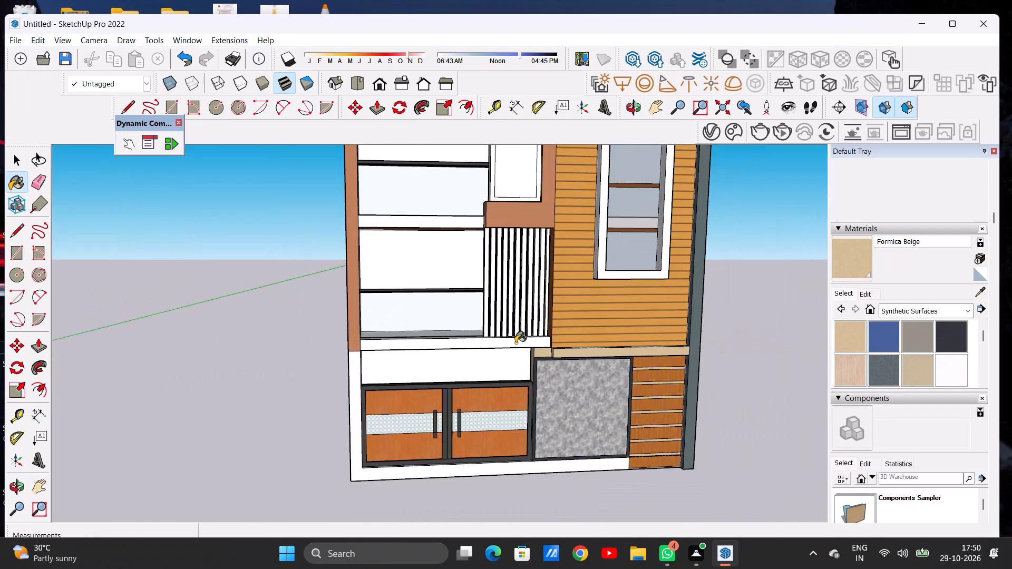
scroll(498, 337, down, 6)
middle_drag(575, 397, 621, 364)
scroll(530, 353, up, 2)
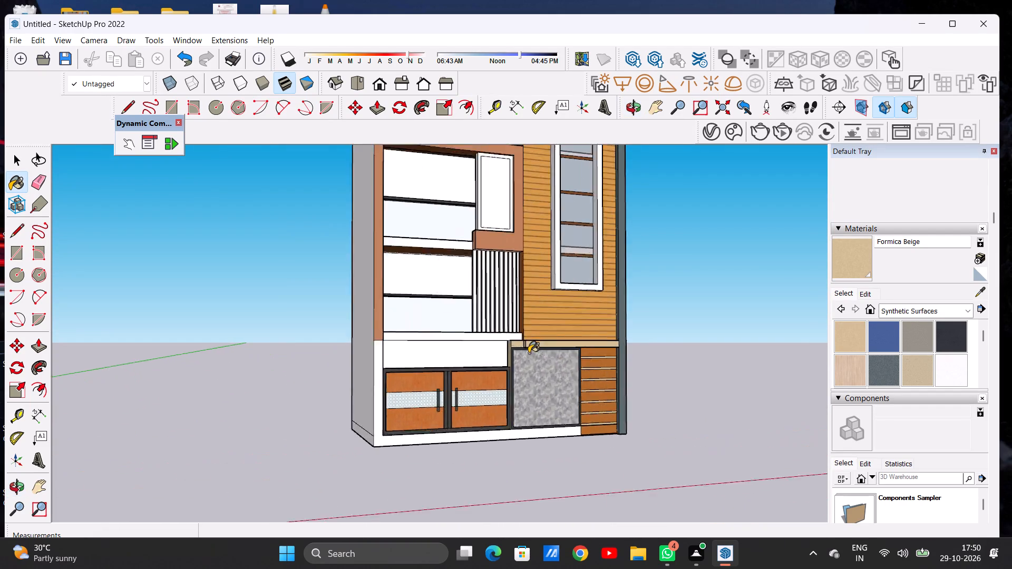
scroll(529, 353, up, 14)
scroll(451, 342, up, 4)
middle_drag(457, 338, 622, 348)
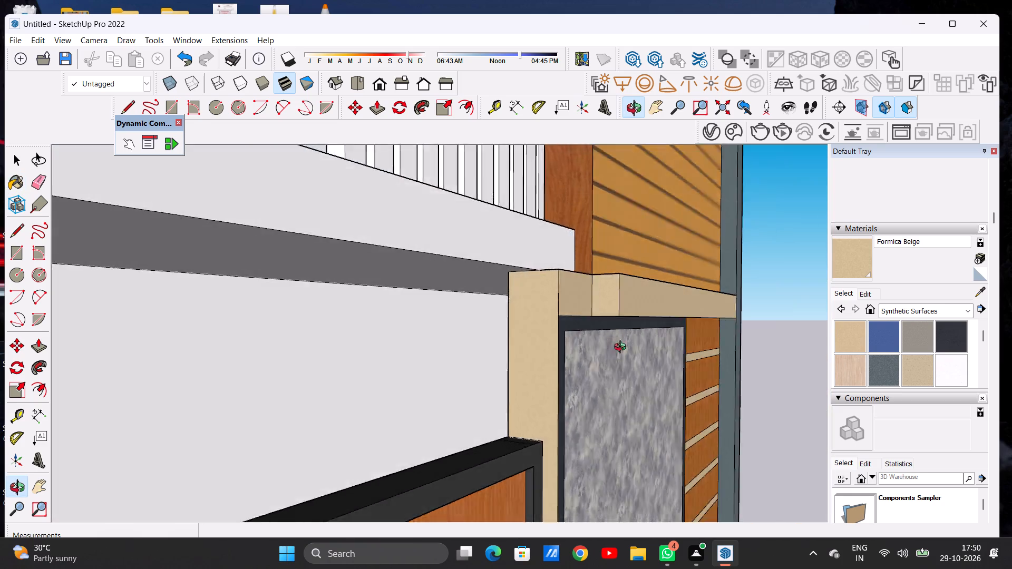
middle_drag(622, 348, 773, 357)
click(471, 338)
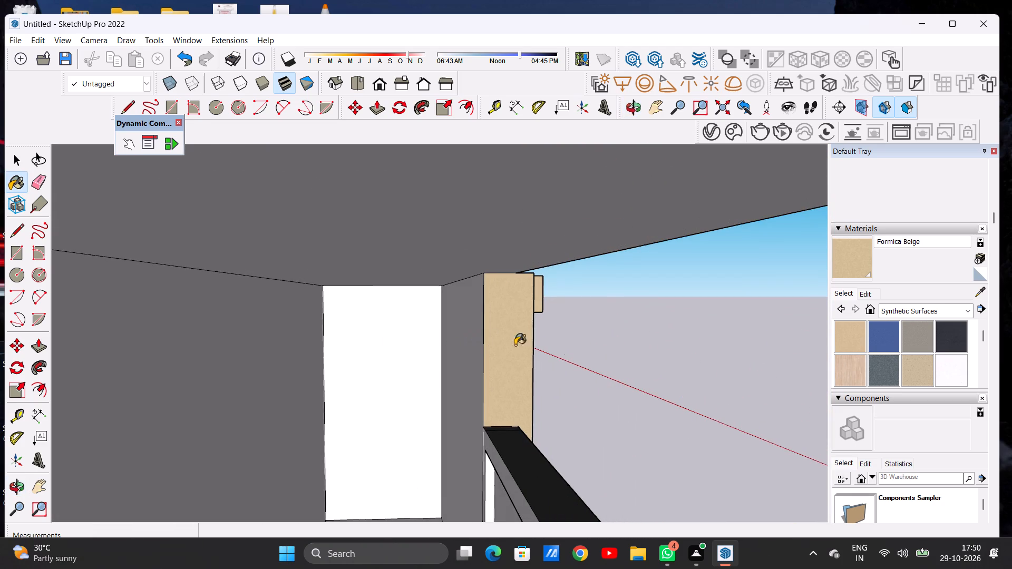
Examine the beige ledge and pier against the doors, base and whole front elevation.
middle_drag(569, 361, 247, 359)
scroll(491, 340, down, 20)
middle_drag(455, 390, 381, 411)
scroll(376, 365, up, 7)
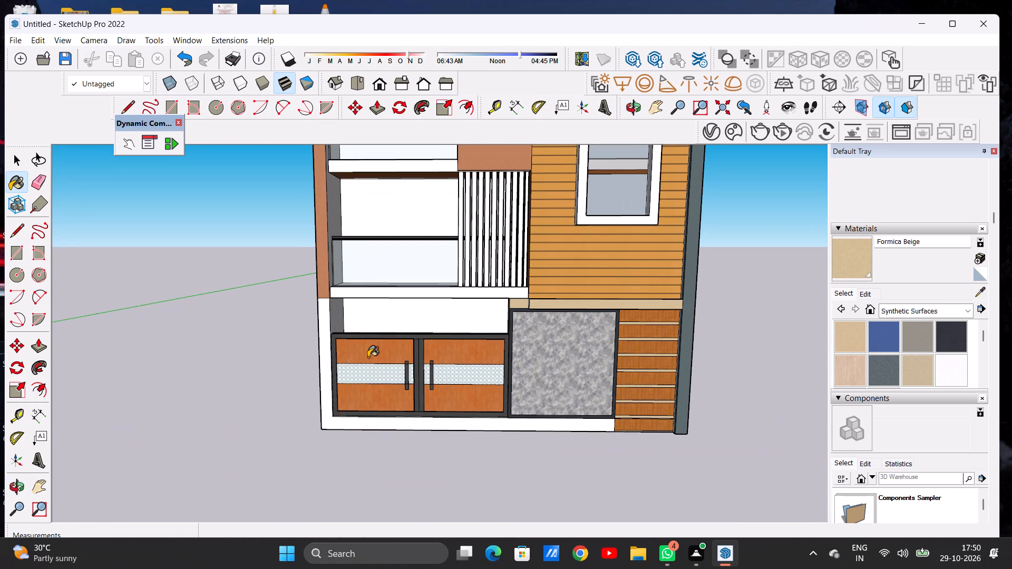
scroll(365, 382, down, 5)
middle_drag(375, 384, 244, 365)
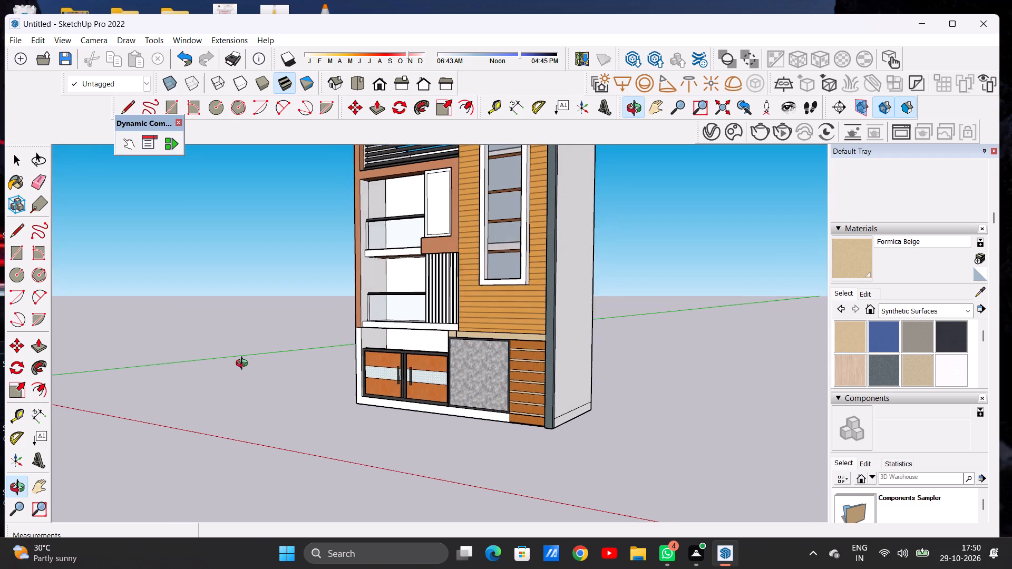
middle_drag(244, 365, 356, 365)
scroll(357, 384, down, 5)
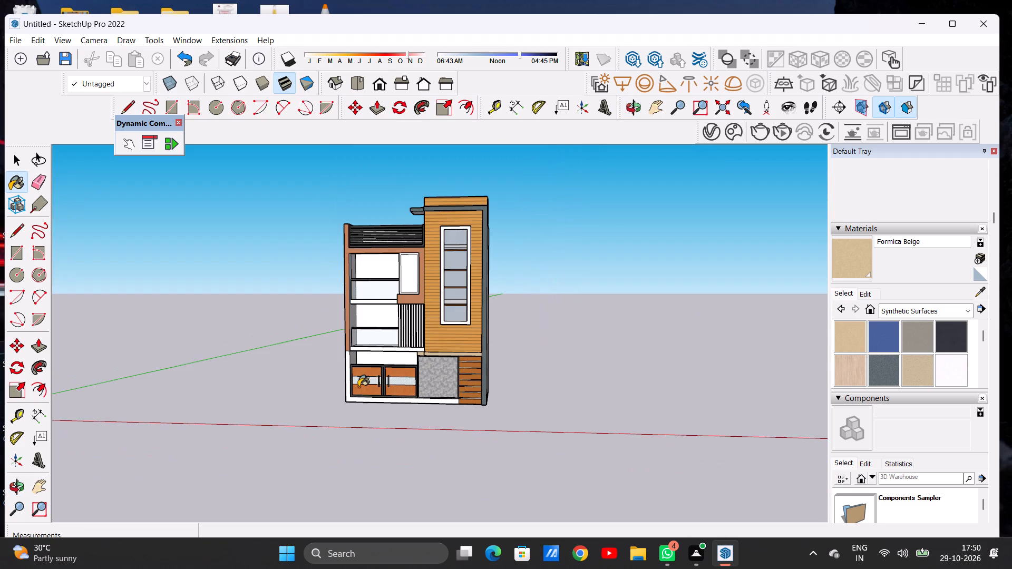
Paint the white front border running beside and beneath the double doors and stone panel with Formica Beige.
scroll(318, 397, up, 11)
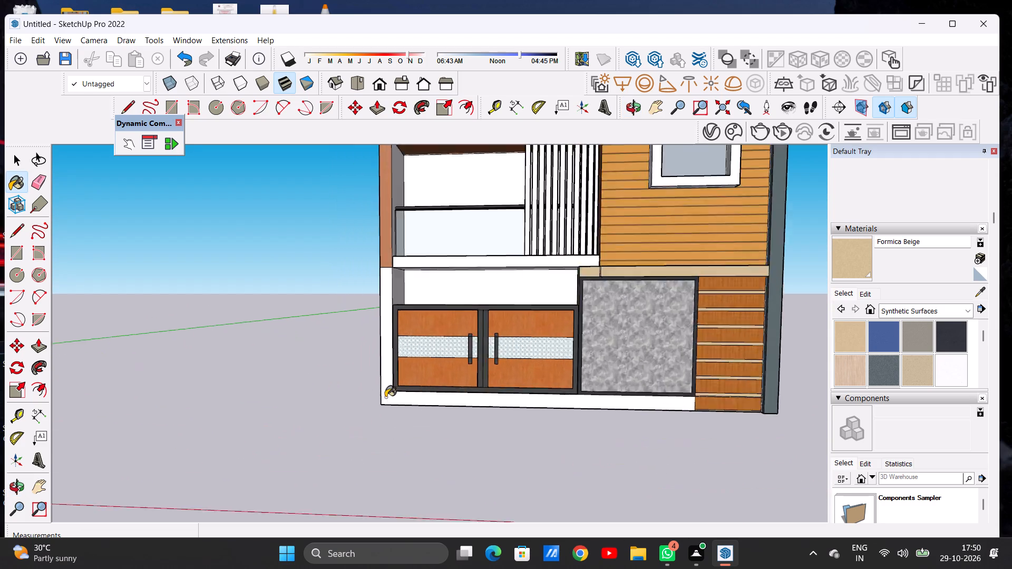
scroll(385, 397, up, 9)
scroll(403, 397, down, 1)
scroll(403, 397, up, 1)
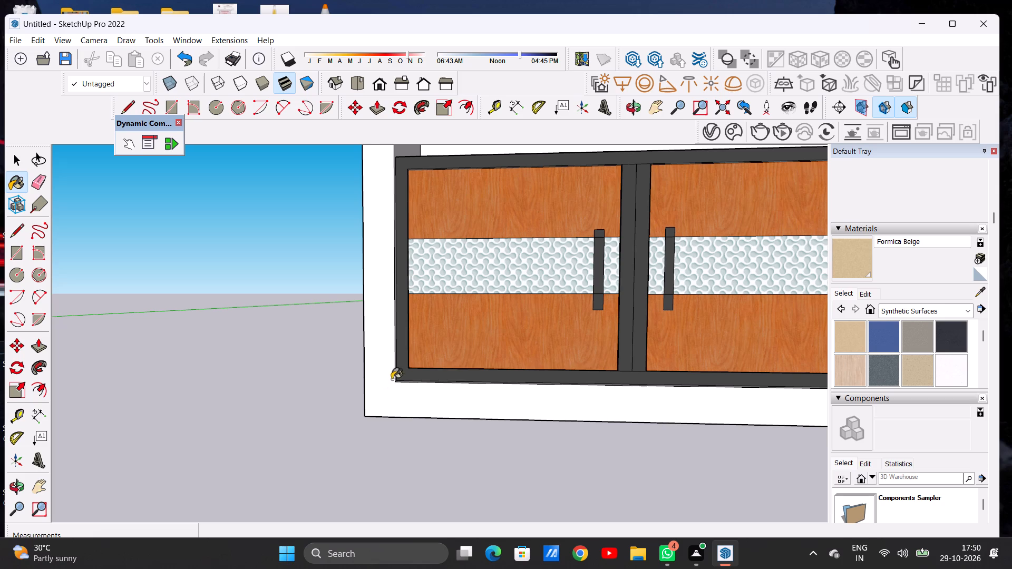
scroll(402, 342, down, 4)
scroll(390, 346, up, 1)
scroll(390, 346, down, 10)
middle_drag(379, 375, 393, 406)
scroll(390, 337, up, 8)
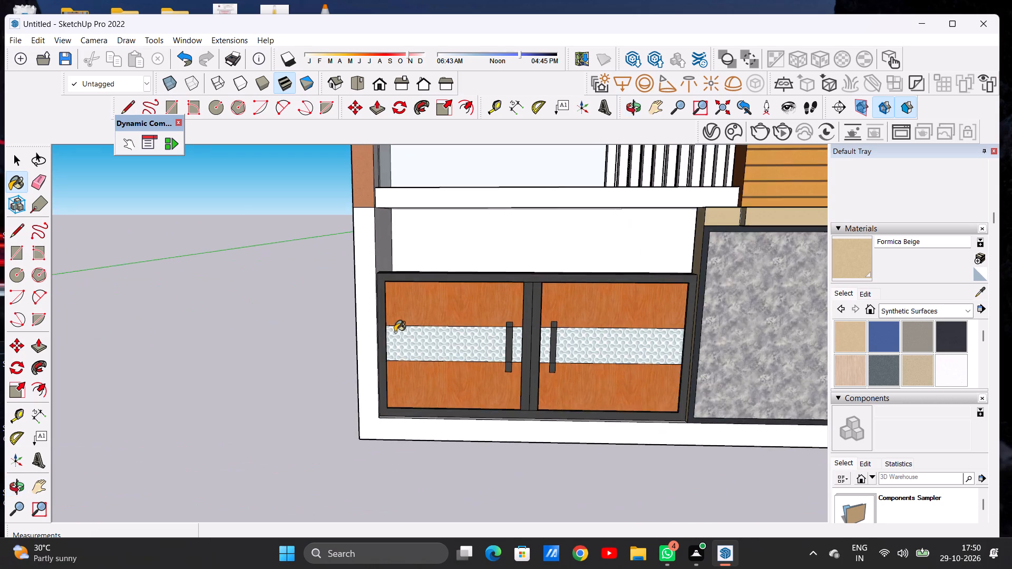
middle_drag(391, 332, 372, 378)
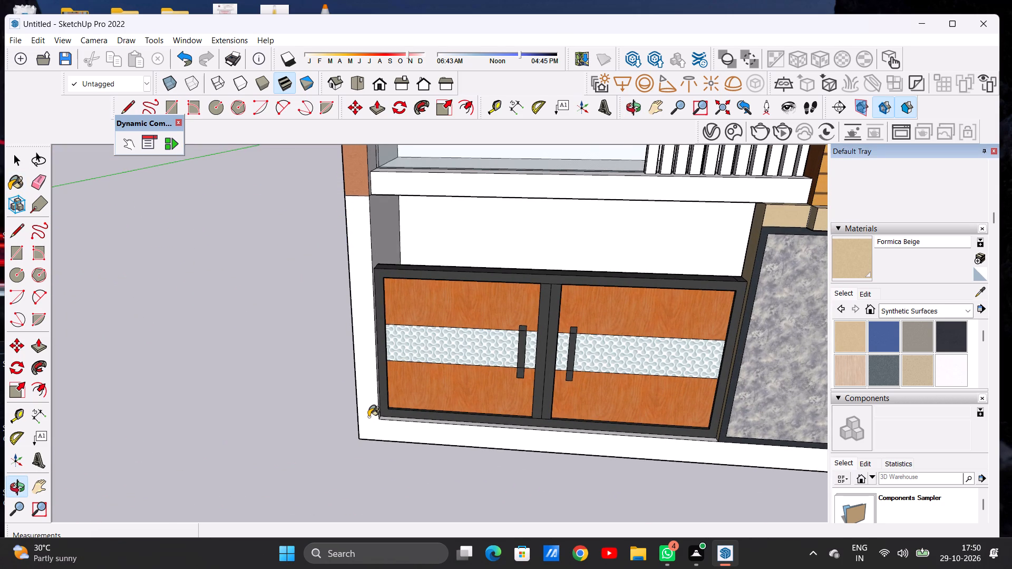
click(368, 417)
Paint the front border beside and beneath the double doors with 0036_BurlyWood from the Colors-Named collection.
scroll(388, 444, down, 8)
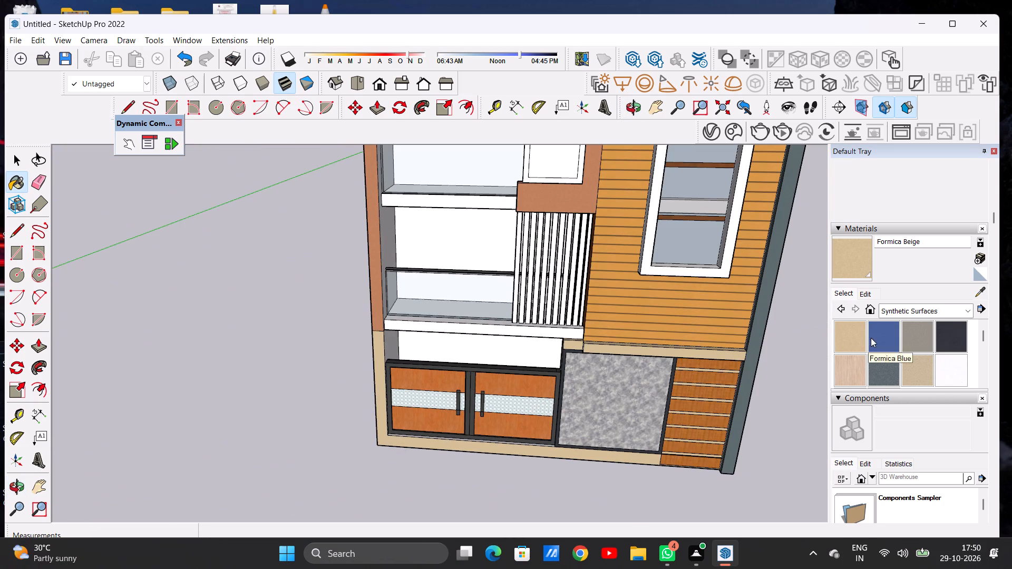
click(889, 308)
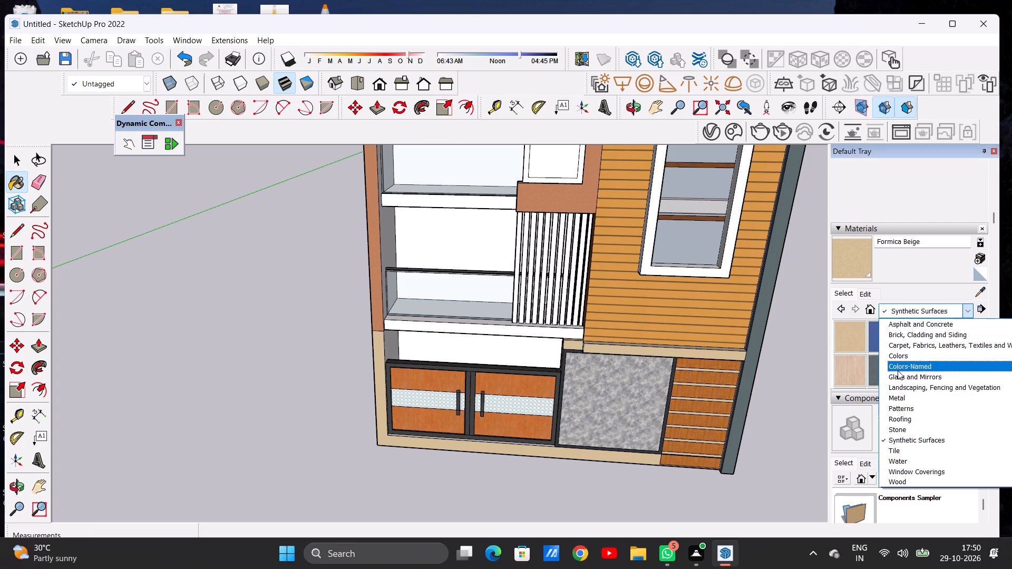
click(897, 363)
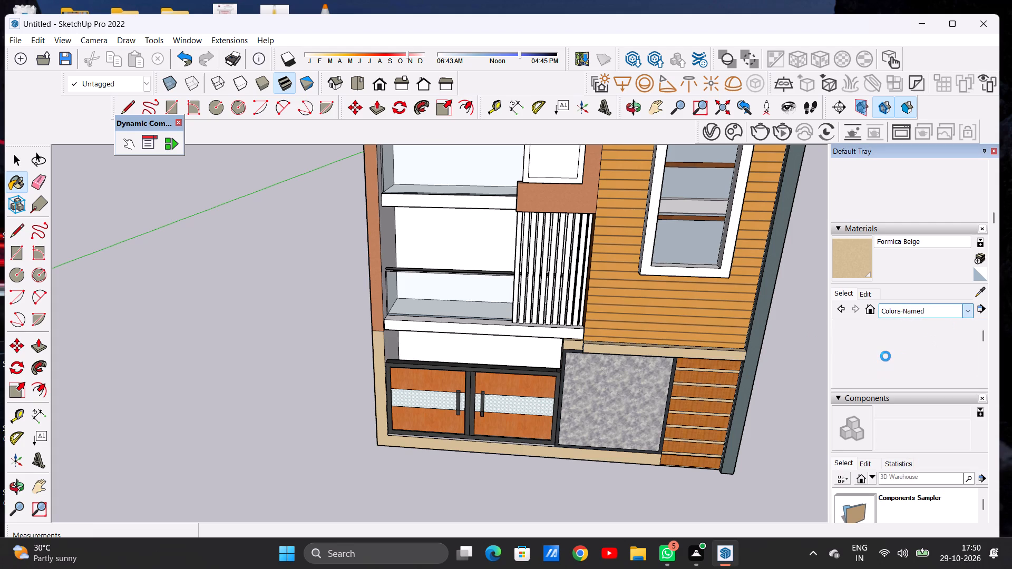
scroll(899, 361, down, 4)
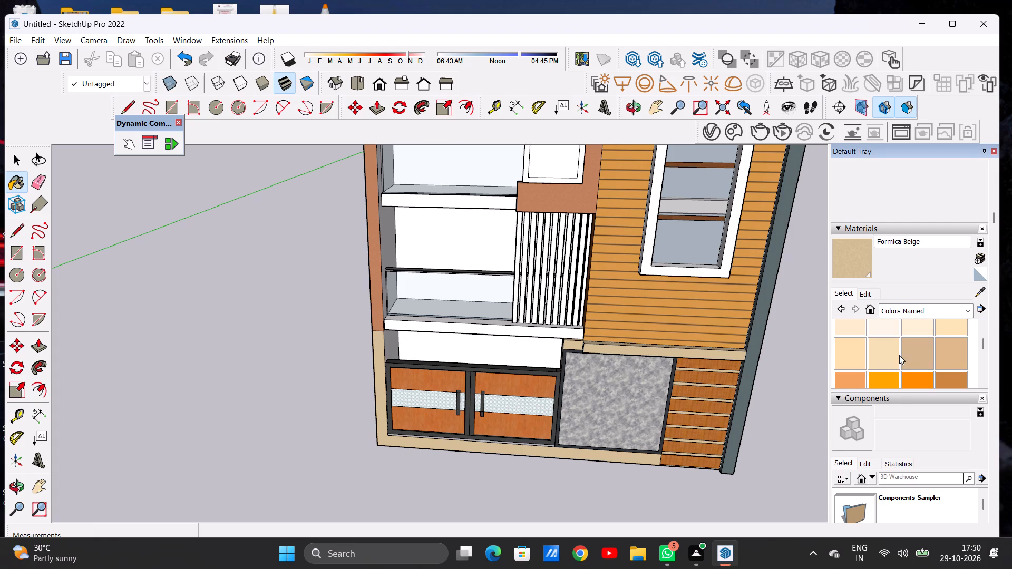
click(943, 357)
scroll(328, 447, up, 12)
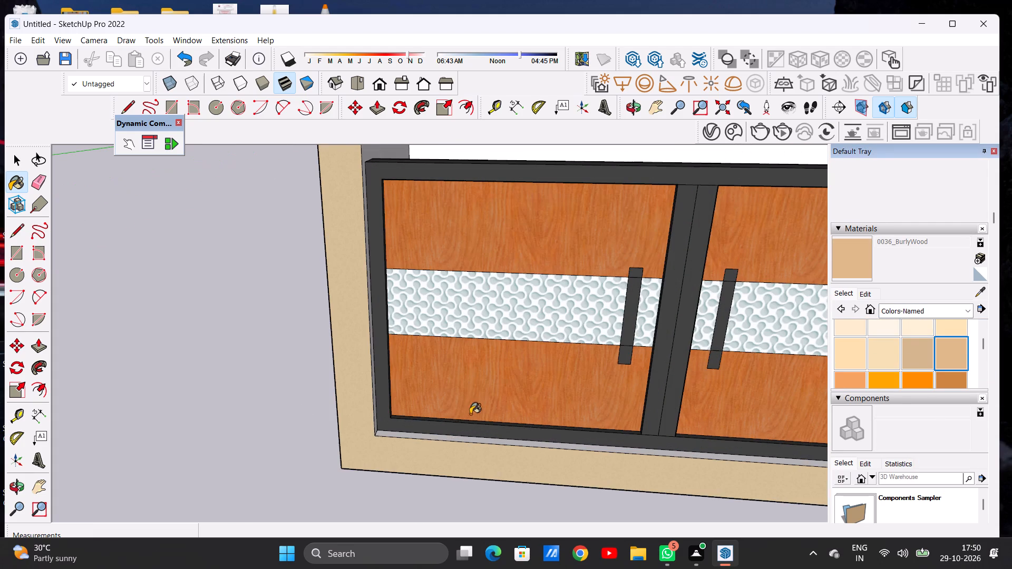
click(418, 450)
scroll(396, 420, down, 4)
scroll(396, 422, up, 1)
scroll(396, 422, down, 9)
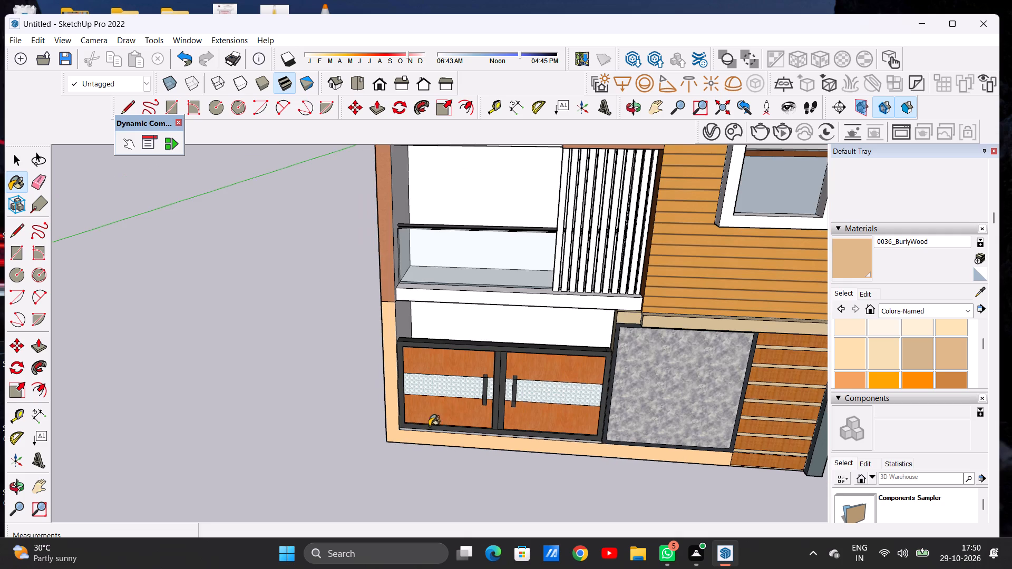
Paint the front border around the double doors and the narrow ledge directly beneath them with 0035_Tan from Colors-Named.
click(918, 354)
scroll(483, 414, up, 4)
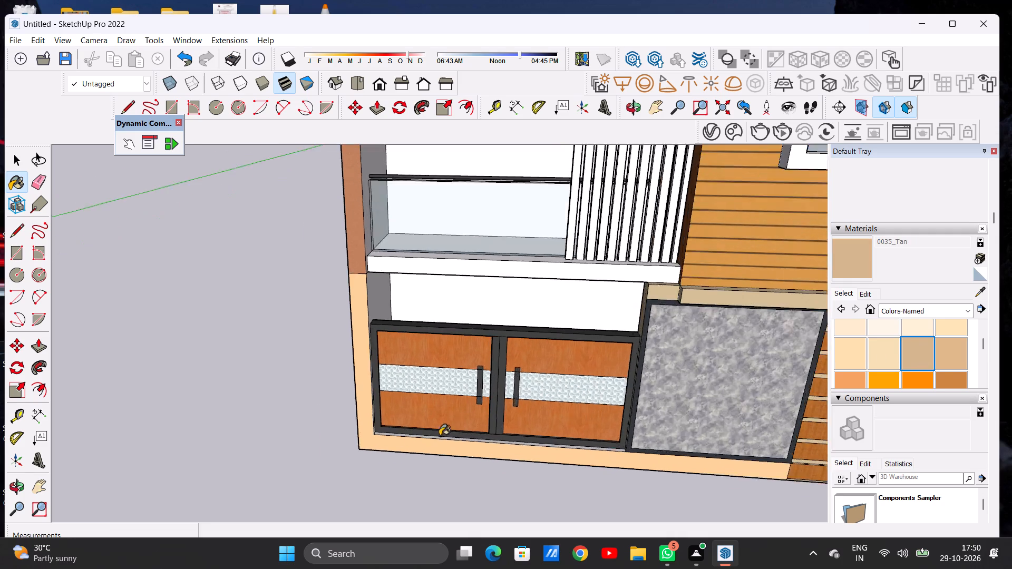
scroll(440, 436, up, 10)
click(400, 458)
middle_drag(403, 413, 393, 508)
scroll(474, 431, up, 4)
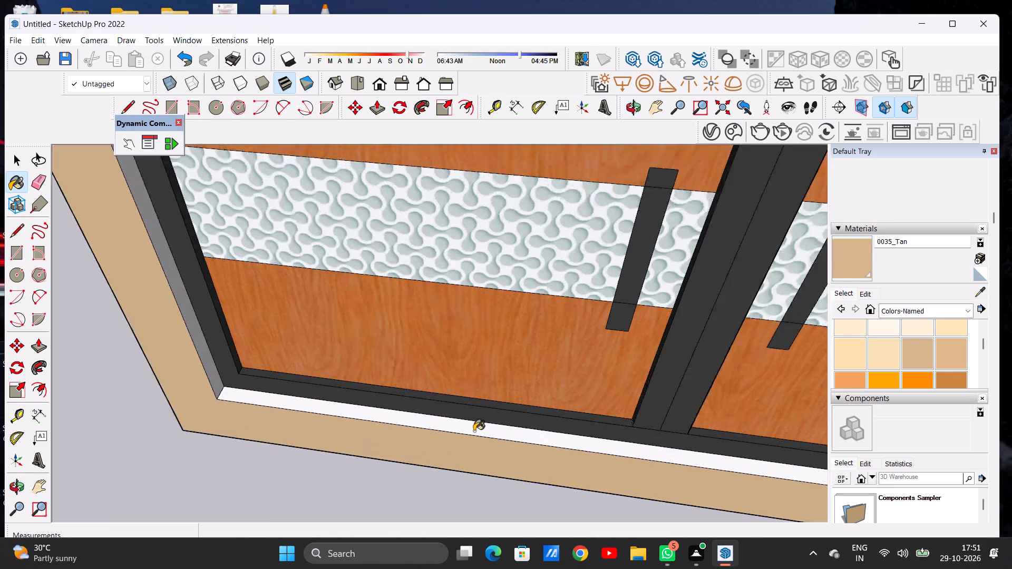
scroll(474, 431, up, 2)
click(473, 425)
scroll(461, 457, down, 13)
Paint the side wall of the recess above the double doors, next to the outer border, with 0035_Tan.
middle_drag(410, 420, 316, 350)
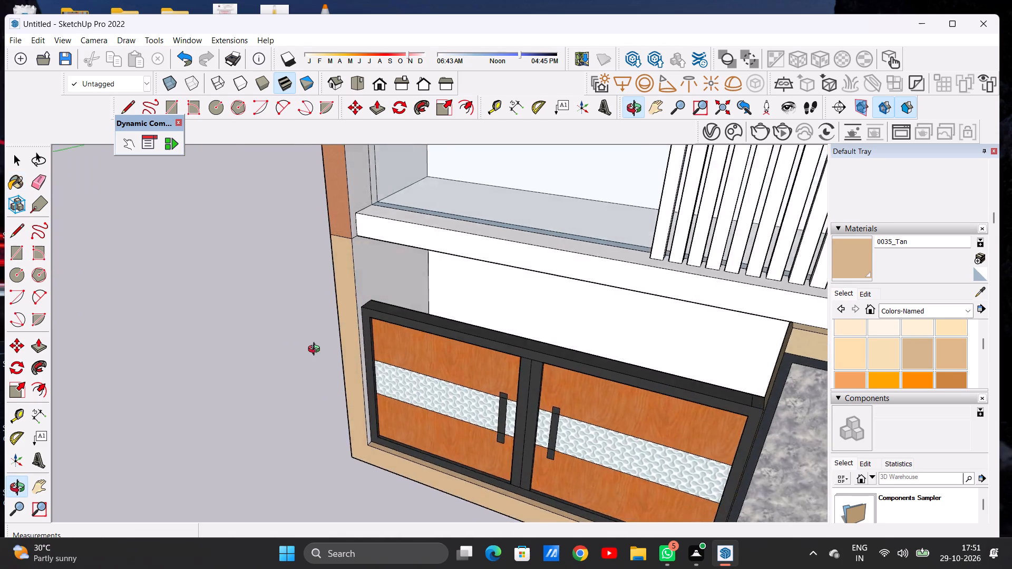
middle_drag(316, 350, 289, 340)
scroll(385, 263, up, 6)
click(366, 284)
scroll(355, 361, down, 3)
scroll(355, 377, up, 1)
scroll(355, 377, down, 13)
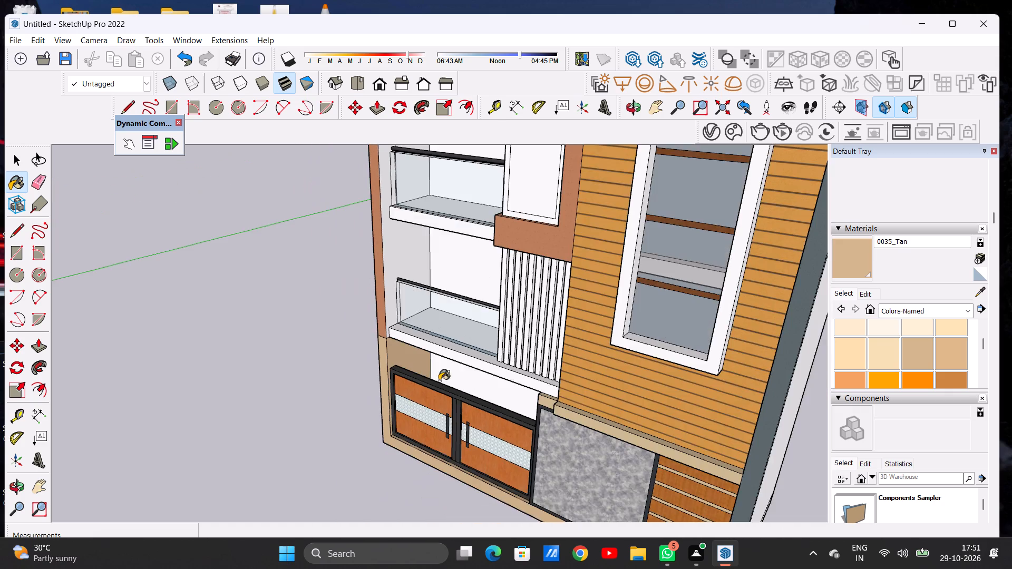
Paint the front face of the lower balcony slab above the double doors with 0035_Tan.
middle_drag(401, 415, 561, 332)
scroll(437, 364, down, 3)
scroll(436, 364, up, 1)
scroll(435, 364, down, 3)
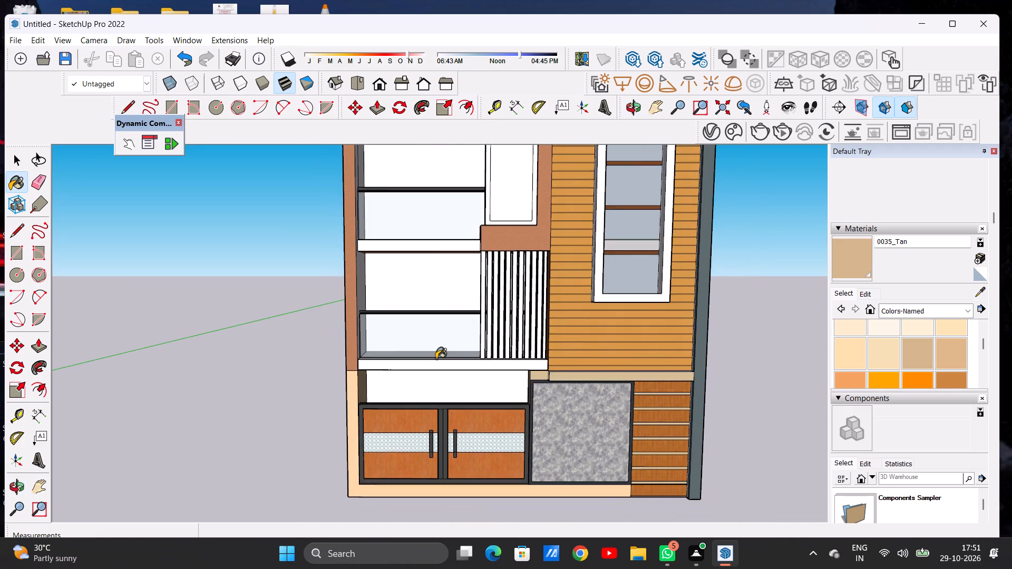
scroll(436, 359, down, 2)
scroll(376, 362, up, 9)
scroll(425, 351, down, 1)
scroll(421, 351, up, 6)
click(408, 372)
Paint the top face of the lower balcony slab, in front of the glass railing, with 0035_Tan.
middle_drag(395, 364, 388, 449)
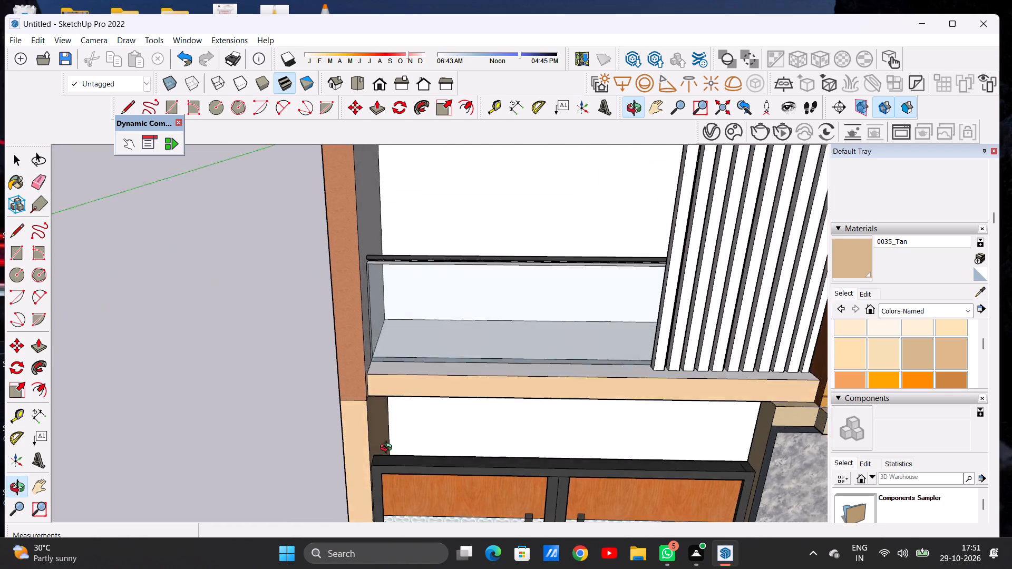
middle_drag(388, 449, 389, 499)
scroll(417, 380, up, 12)
click(425, 369)
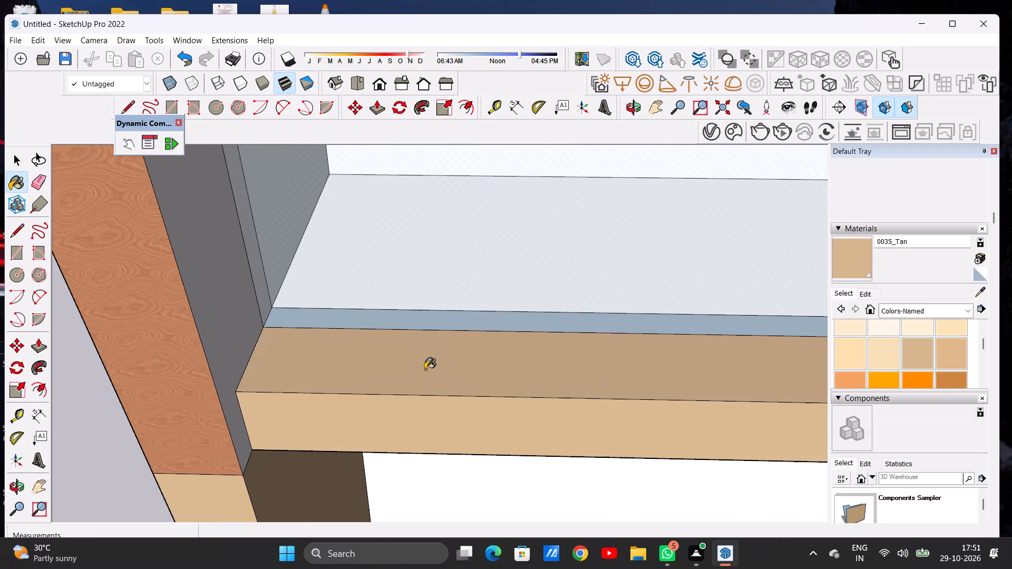
scroll(445, 389, down, 10)
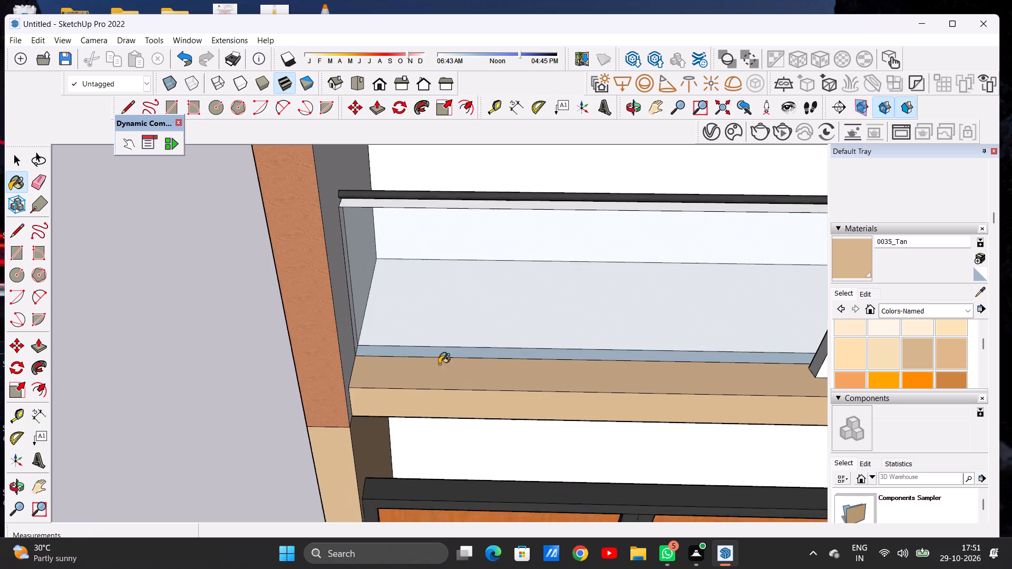
scroll(439, 364, down, 2)
scroll(439, 364, up, 1)
scroll(440, 365, down, 7)
Paint the underside of the lower balcony slab above the double doors with 0035_Tan.
middle_drag(518, 413, 534, 243)
middle_drag(475, 398, 406, 300)
scroll(454, 369, up, 2)
scroll(455, 369, down, 1)
scroll(455, 369, up, 5)
scroll(456, 349, down, 1)
scroll(456, 349, up, 4)
click(449, 347)
scroll(466, 373, down, 8)
scroll(467, 376, up, 1)
scroll(467, 376, down, 12)
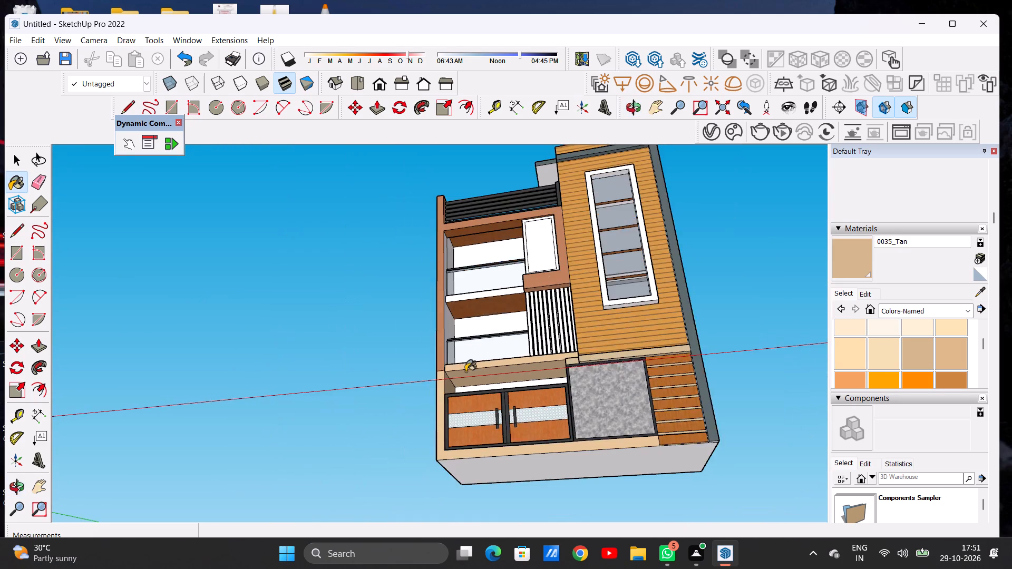
Examine the lower balcony's side wall and slab edge beside the glass railing.
middle_drag(461, 347, 465, 546)
scroll(451, 369, up, 12)
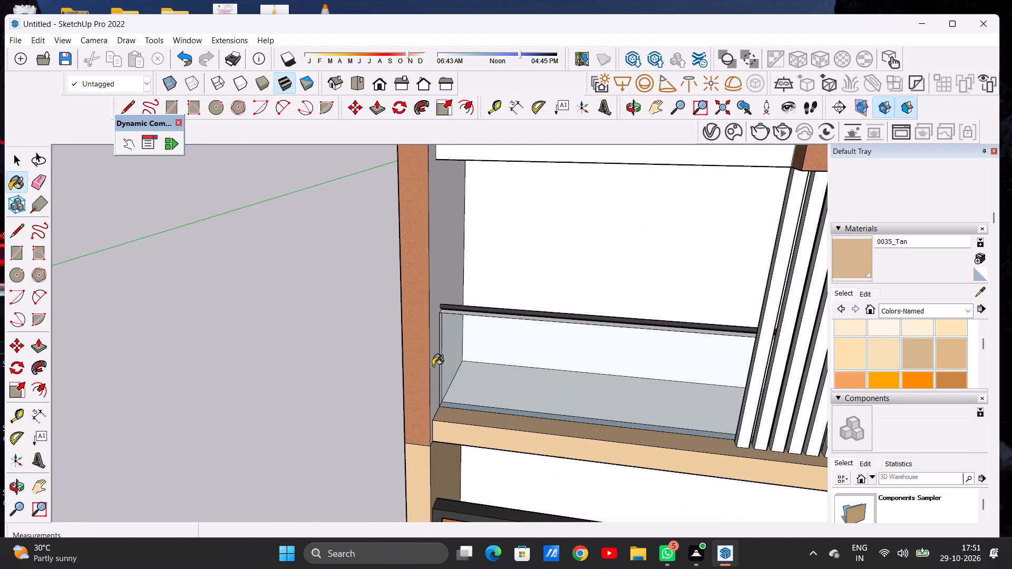
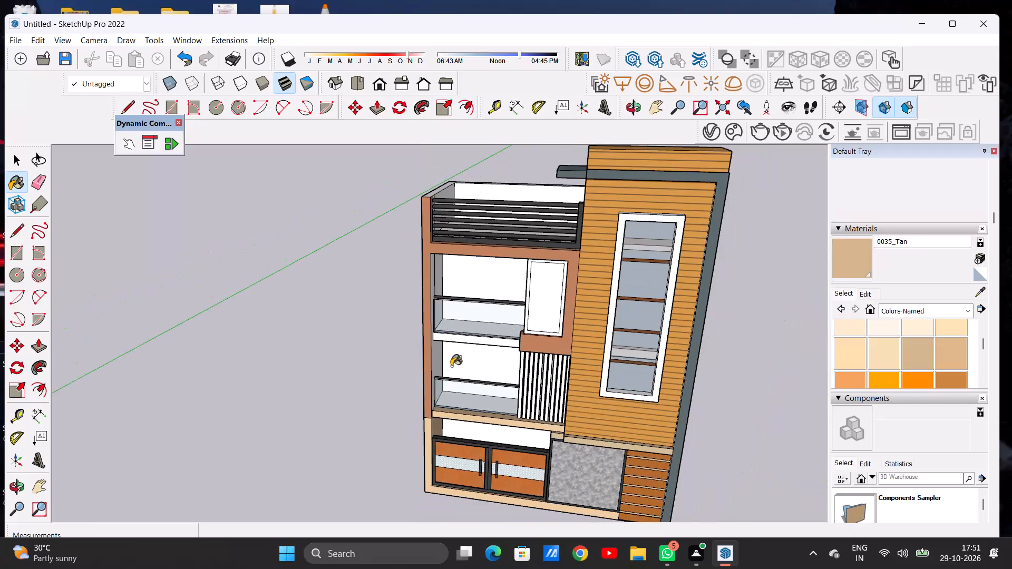
Paint the front face of the upper balcony slab with 0035_Tan.
middle_drag(446, 349, 465, 318)
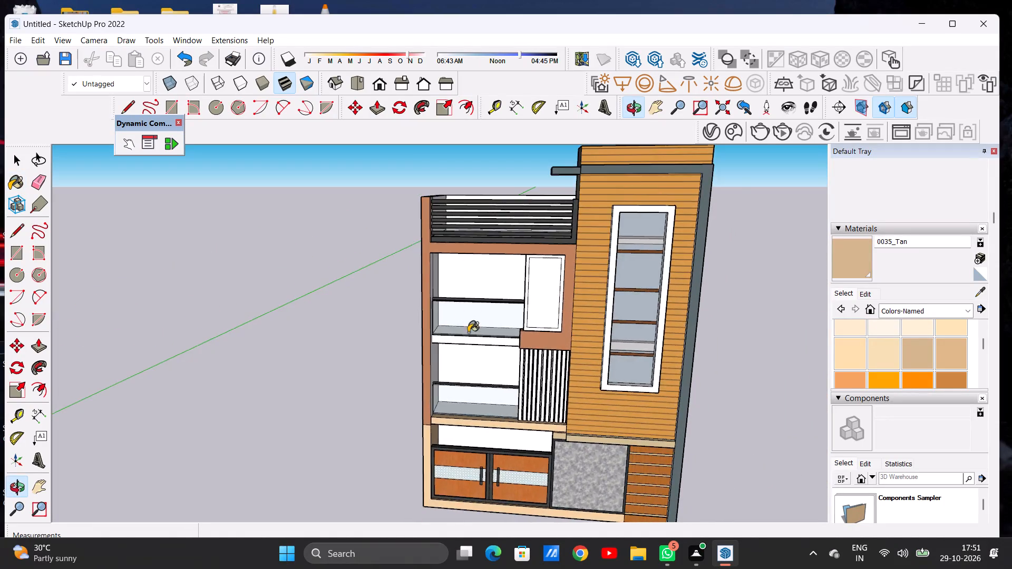
scroll(468, 333, up, 5)
scroll(470, 337, down, 1)
scroll(471, 341, up, 9)
click(462, 336)
Paint the narrow top face of the upper balcony slab, in front of the glass railing, with 0035_Tan.
middle_drag(470, 382, 494, 325)
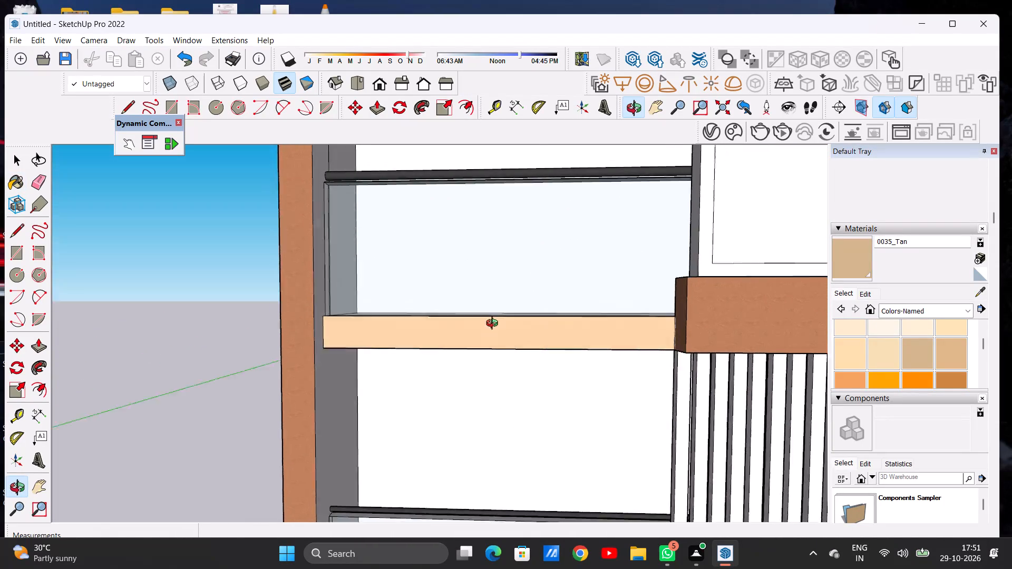
middle_drag(494, 325, 508, 518)
scroll(519, 348, up, 6)
scroll(520, 347, down, 1)
scroll(520, 347, up, 6)
scroll(526, 356, down, 1)
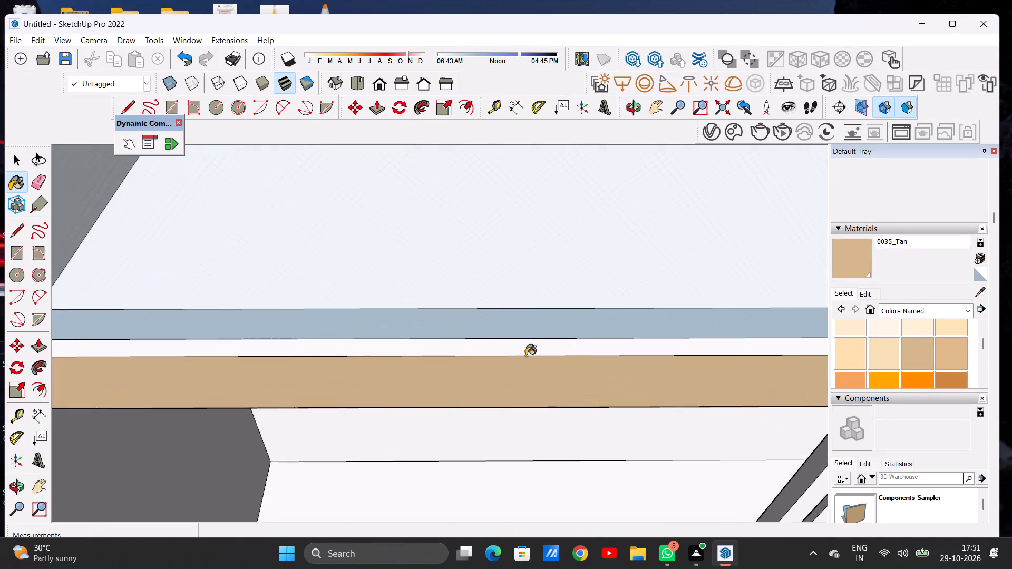
scroll(526, 356, up, 1)
click(526, 348)
scroll(501, 364, down, 17)
Examine the two balconies' slab edges, undersides and unpainted inner walls from above and below.
middle_drag(453, 379, 452, 341)
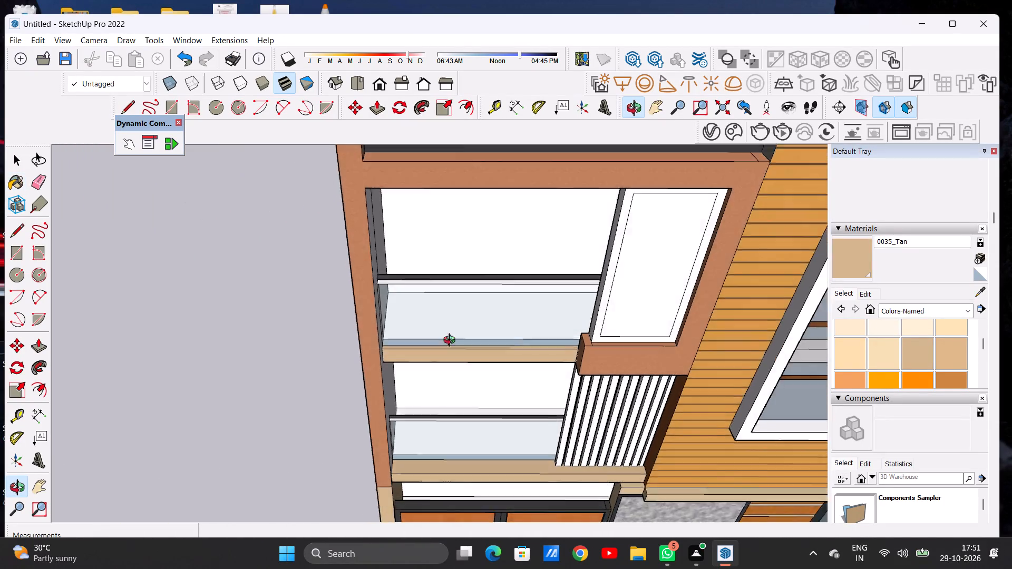
middle_drag(452, 341, 458, 238)
middle_drag(449, 332, 430, 206)
scroll(432, 284, up, 7)
middle_drag(411, 276, 412, 439)
scroll(425, 392, down, 20)
scroll(483, 336, up, 1)
scroll(483, 336, down, 2)
scroll(483, 336, up, 1)
scroll(483, 336, down, 2)
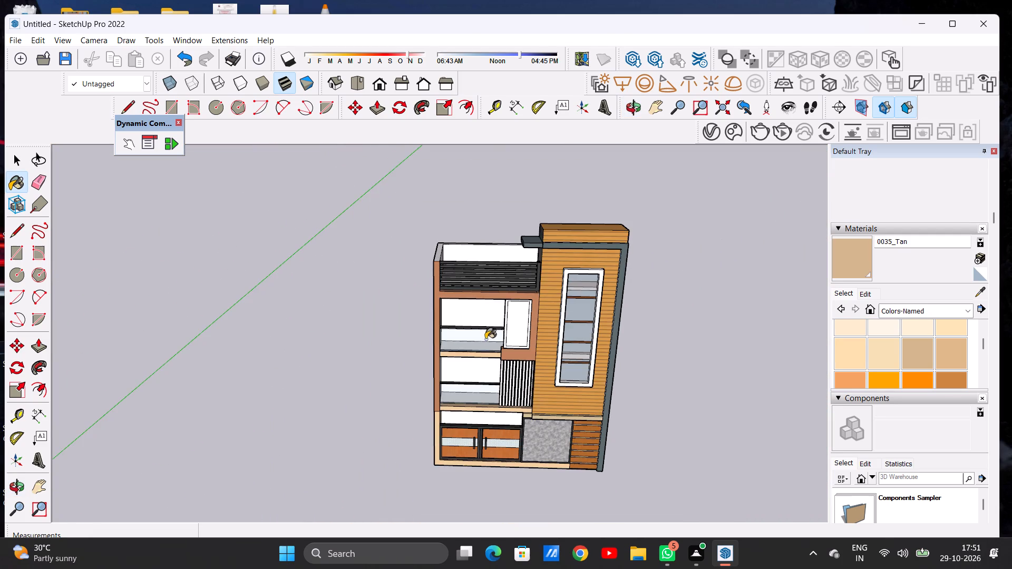
middle_drag(469, 357, 447, 280)
scroll(481, 311, up, 11)
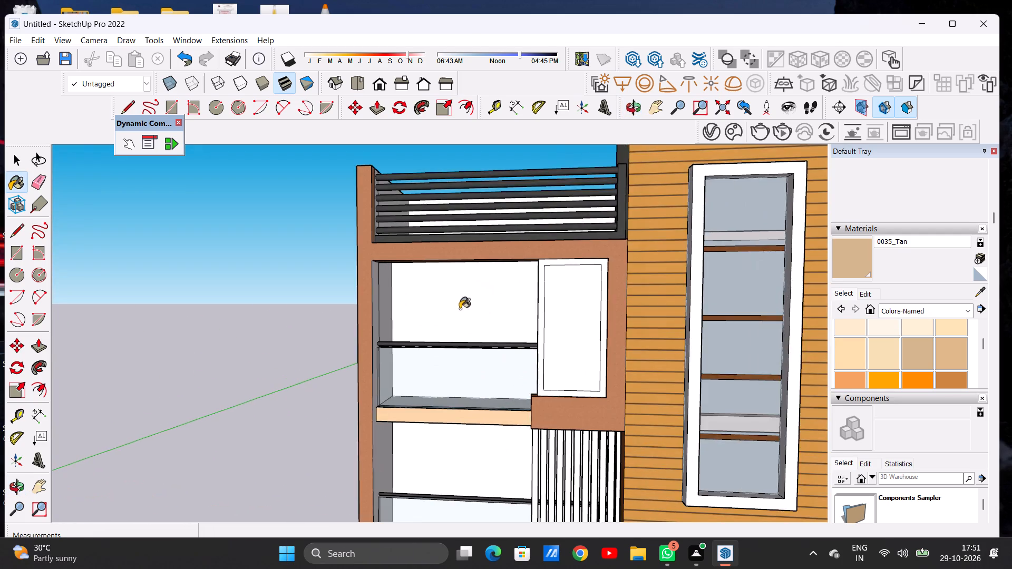
middle_drag(459, 315, 363, 282)
scroll(386, 288, up, 7)
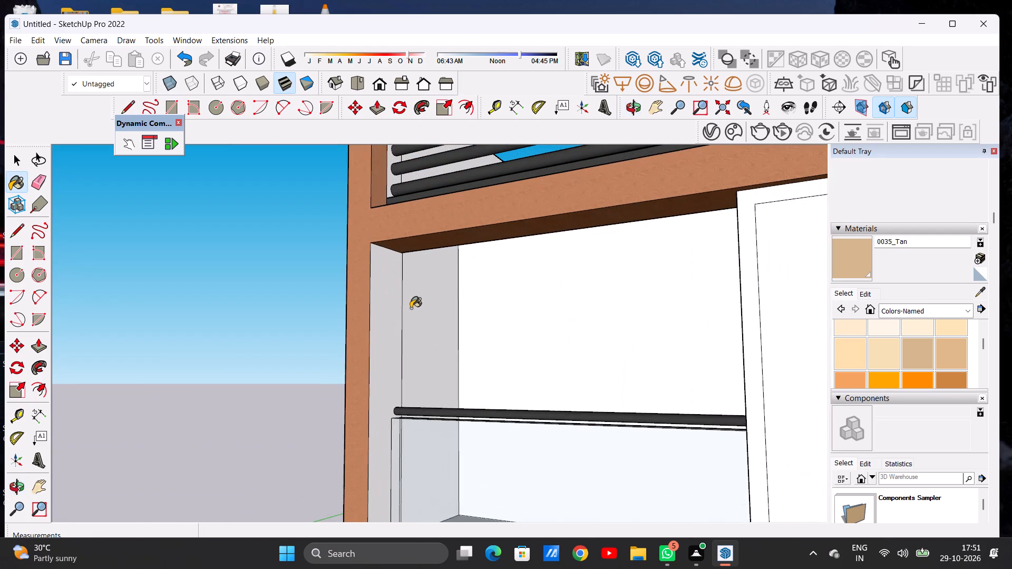
scroll(420, 311, down, 6)
scroll(402, 328, up, 1)
scroll(452, 305, down, 5)
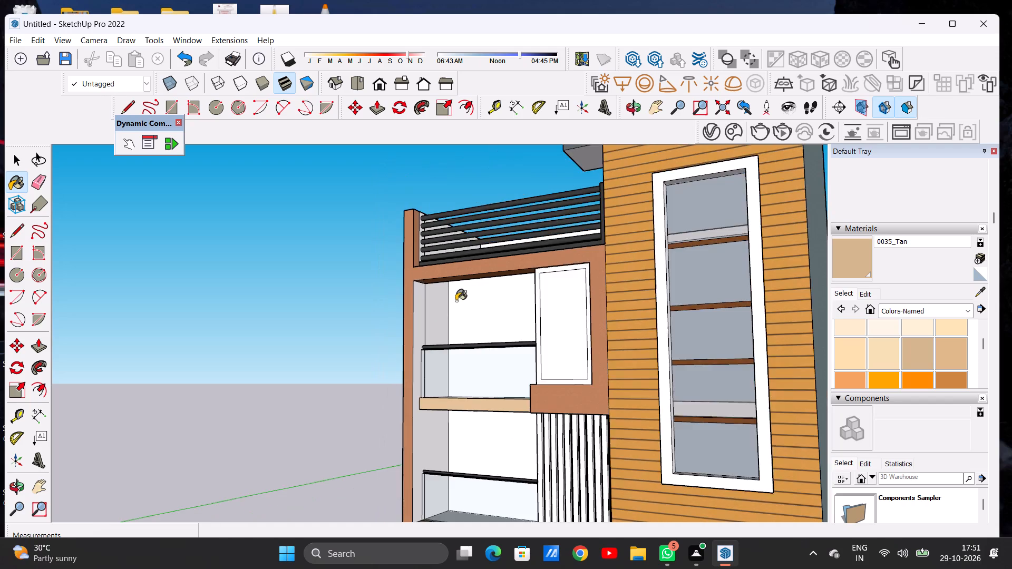
scroll(462, 288, down, 4)
middle_drag(450, 328, 501, 369)
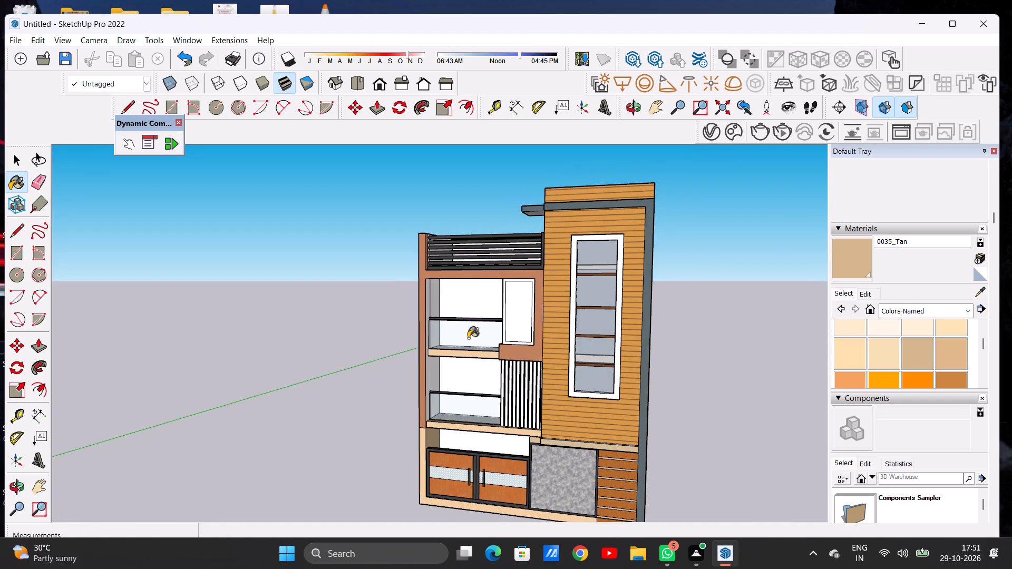
Paint the two side wall faces next to the brown frame and the back wall of the upper balcony with 0035_Tan.
scroll(464, 332, up, 7)
scroll(439, 274, up, 7)
click(345, 282)
click(367, 282)
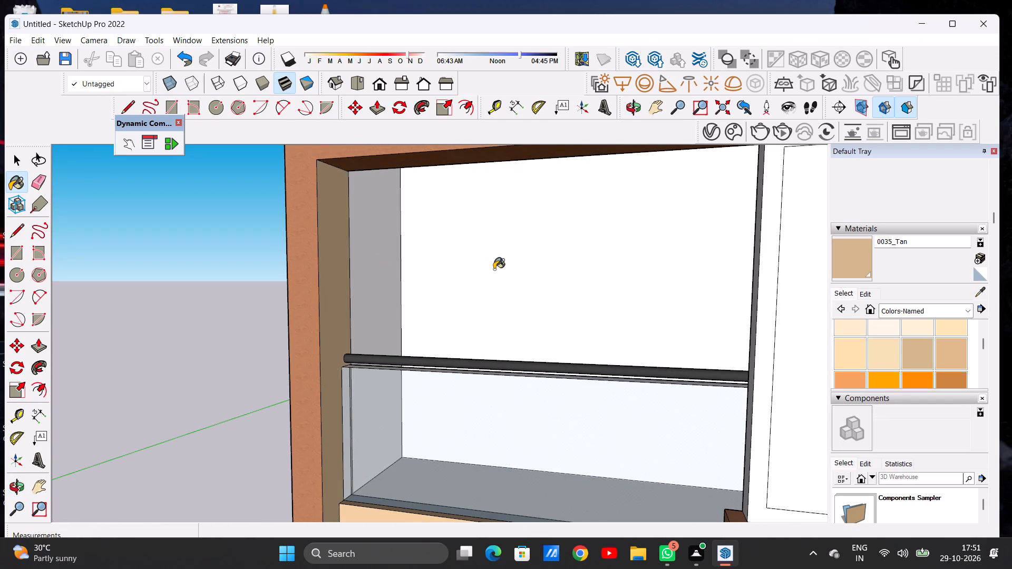
click(494, 269)
Paint the upper balcony's opposite side wall, behind the white-framed panel, with 0035_Tan.
scroll(463, 303, down, 12)
middle_drag(509, 309, 773, 316)
scroll(436, 299, up, 12)
scroll(440, 288, down, 1)
scroll(424, 274, up, 5)
middle_drag(424, 288, 517, 295)
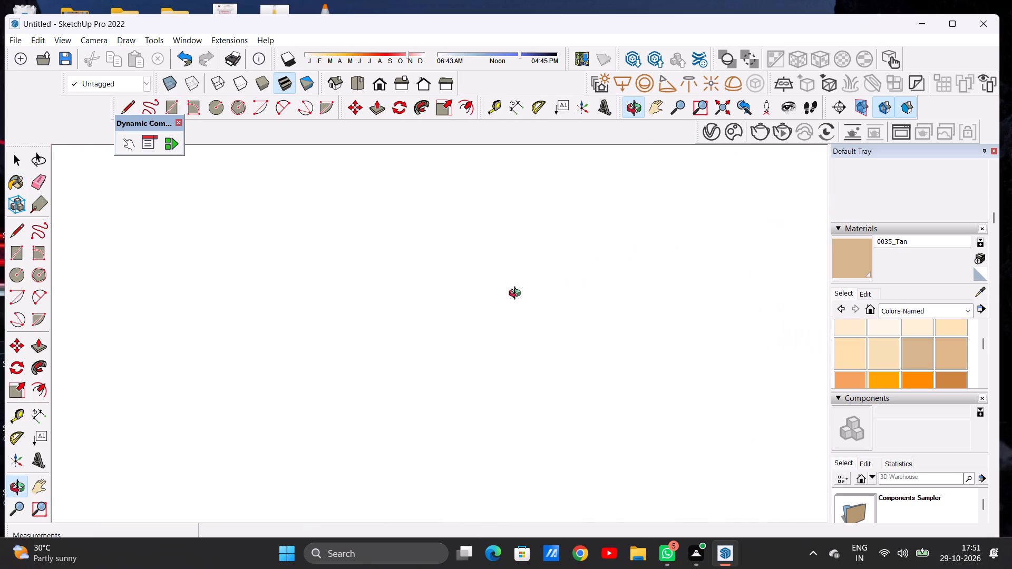
middle_drag(517, 295, 465, 311)
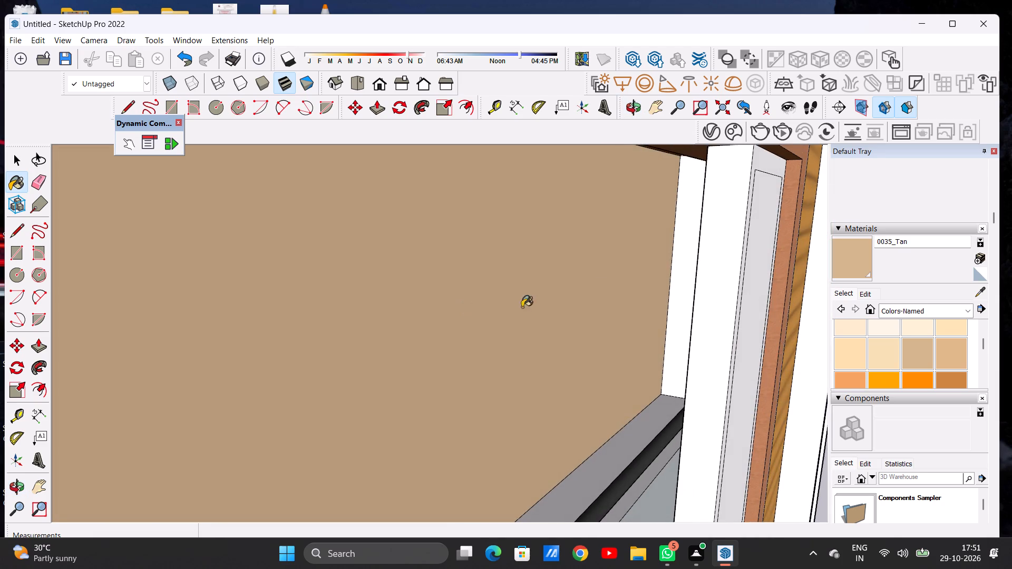
scroll(648, 274, up, 5)
click(697, 259)
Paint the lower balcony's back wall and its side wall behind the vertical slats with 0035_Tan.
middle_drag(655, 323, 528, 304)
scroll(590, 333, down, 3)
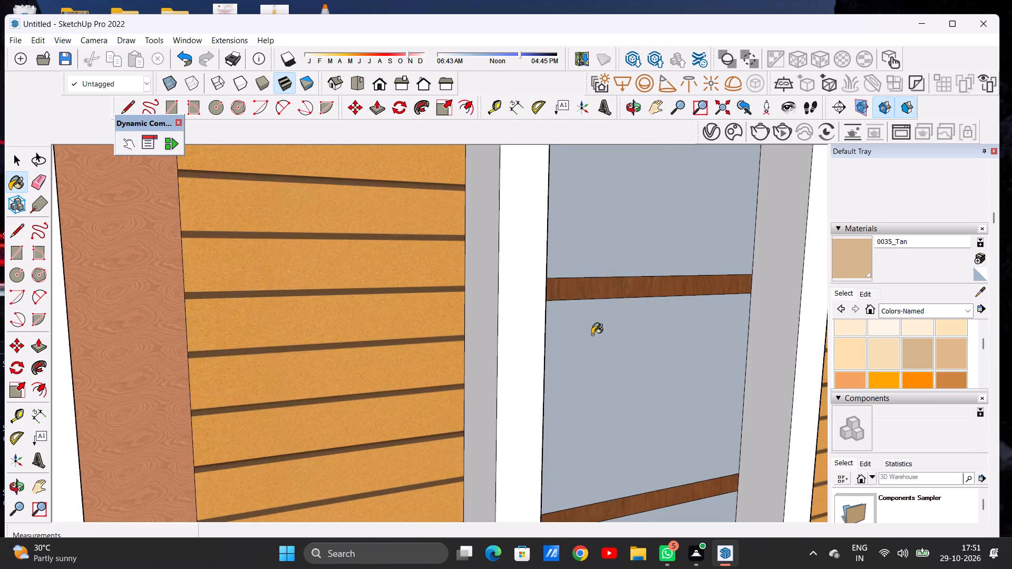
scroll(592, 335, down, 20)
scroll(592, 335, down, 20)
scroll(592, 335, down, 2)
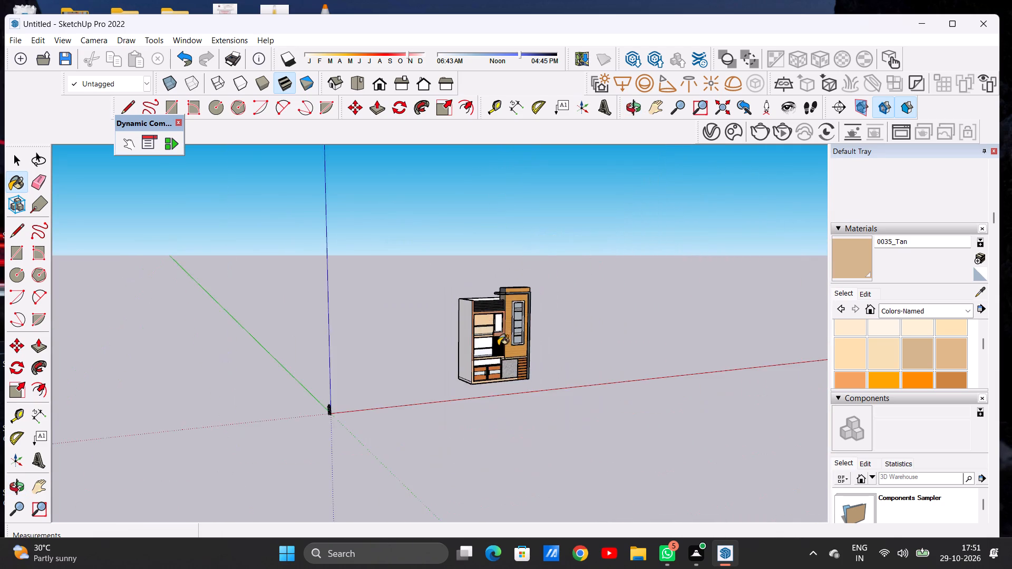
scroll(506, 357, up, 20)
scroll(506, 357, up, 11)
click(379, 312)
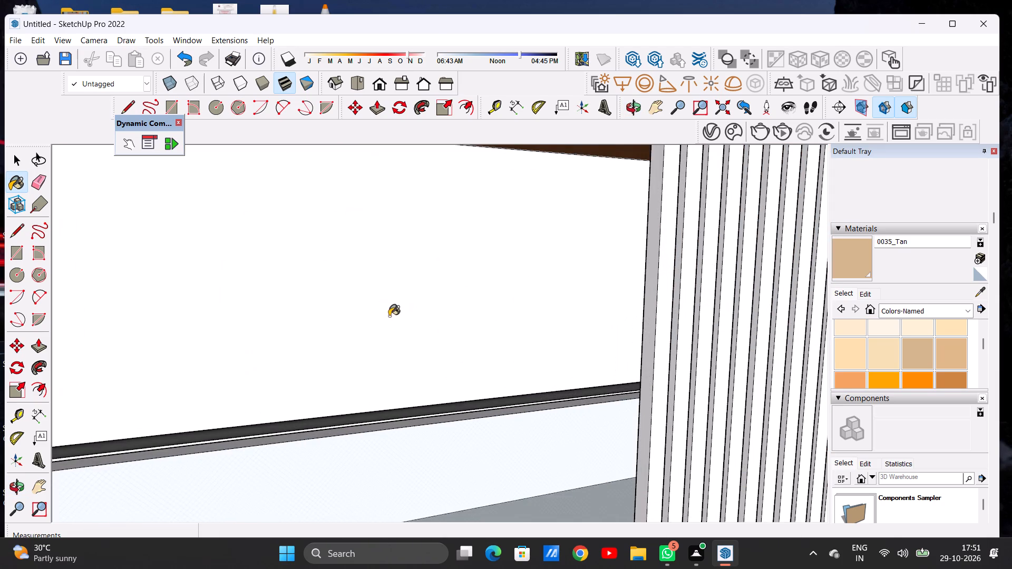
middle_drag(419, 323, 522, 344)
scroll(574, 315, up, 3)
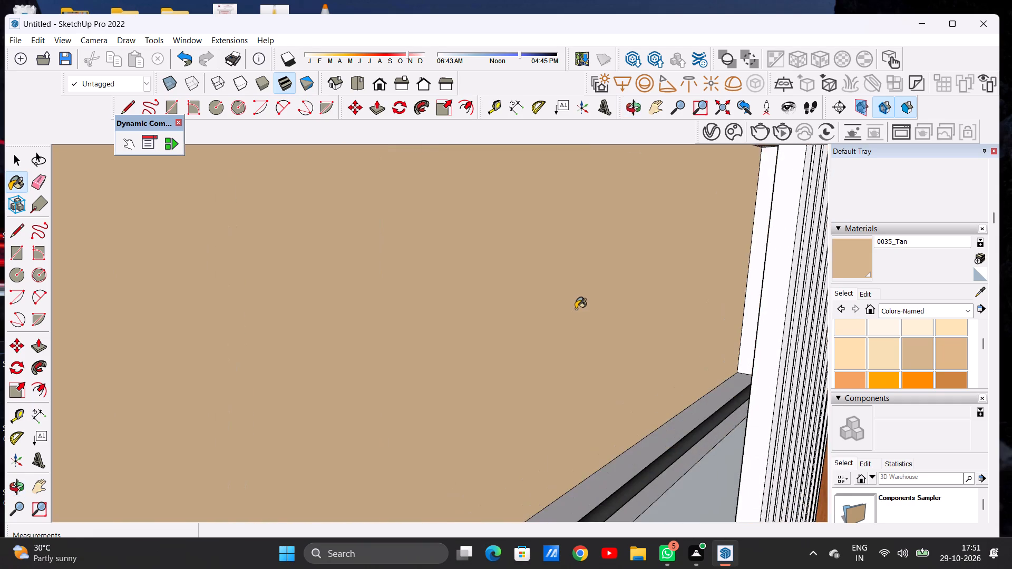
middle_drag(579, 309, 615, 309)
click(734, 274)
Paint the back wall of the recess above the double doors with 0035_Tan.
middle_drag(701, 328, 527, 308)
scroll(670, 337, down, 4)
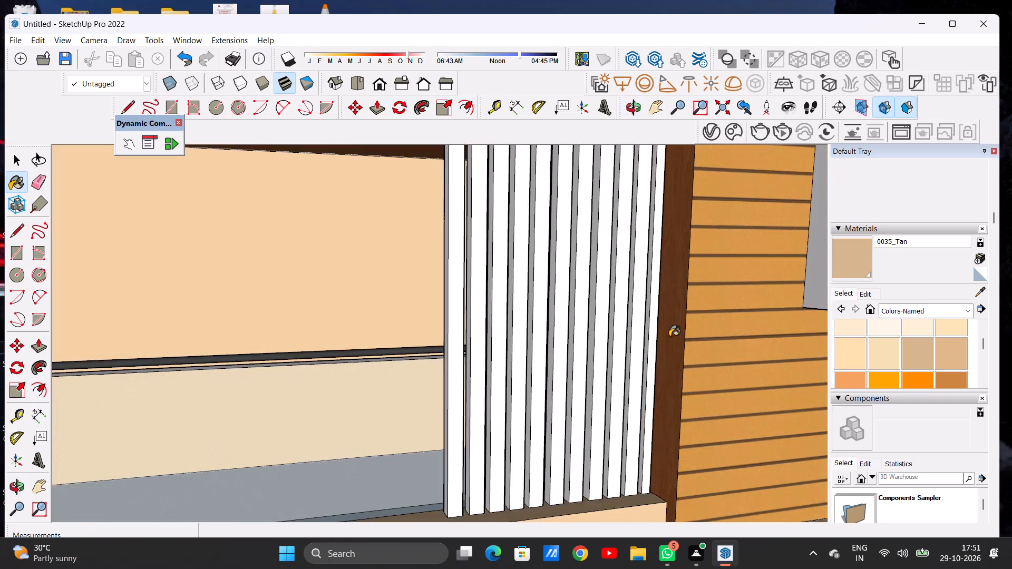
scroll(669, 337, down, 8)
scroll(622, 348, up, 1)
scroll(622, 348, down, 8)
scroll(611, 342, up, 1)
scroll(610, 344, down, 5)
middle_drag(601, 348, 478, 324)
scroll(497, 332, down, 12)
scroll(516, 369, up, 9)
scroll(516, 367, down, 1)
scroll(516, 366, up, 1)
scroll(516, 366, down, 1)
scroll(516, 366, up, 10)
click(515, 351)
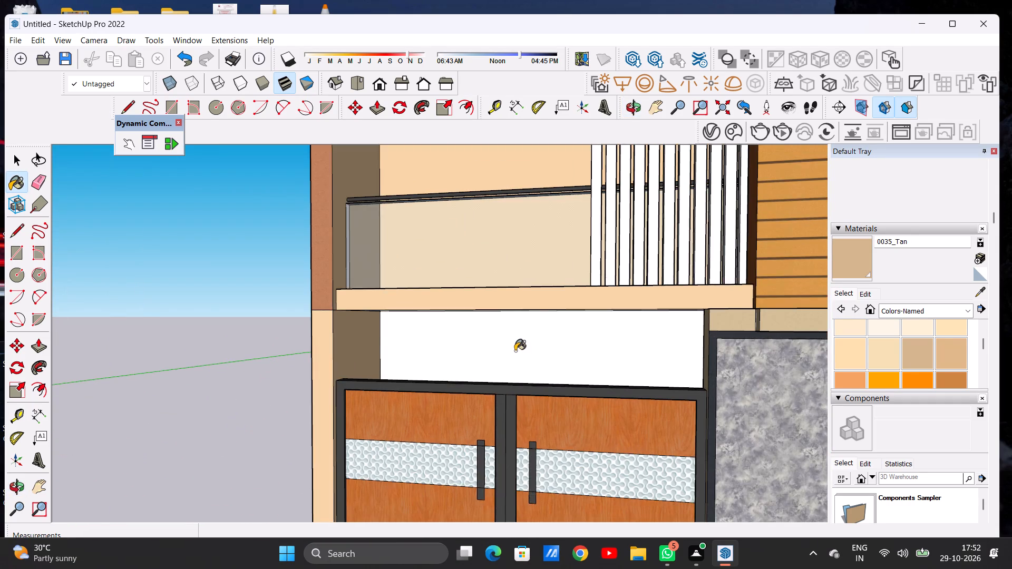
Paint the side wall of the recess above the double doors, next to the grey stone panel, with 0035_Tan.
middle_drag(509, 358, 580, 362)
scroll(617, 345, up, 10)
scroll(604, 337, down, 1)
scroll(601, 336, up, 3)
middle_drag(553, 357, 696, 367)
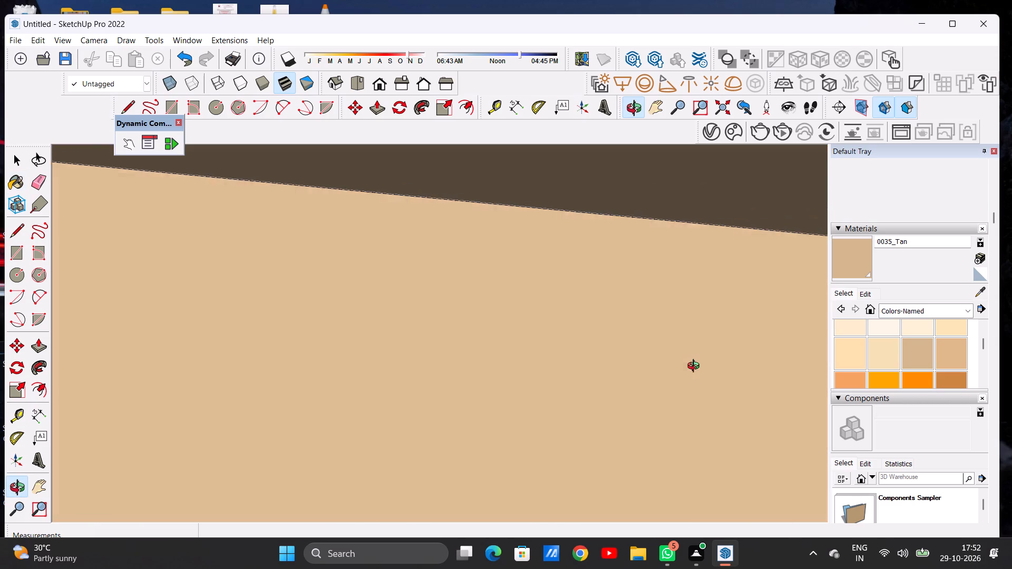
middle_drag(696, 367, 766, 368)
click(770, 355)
Paint the back wall of the recess above the double doors with 0032_Moccasin from the Colors-Named collection.
middle_drag(694, 385, 561, 376)
scroll(586, 387, down, 4)
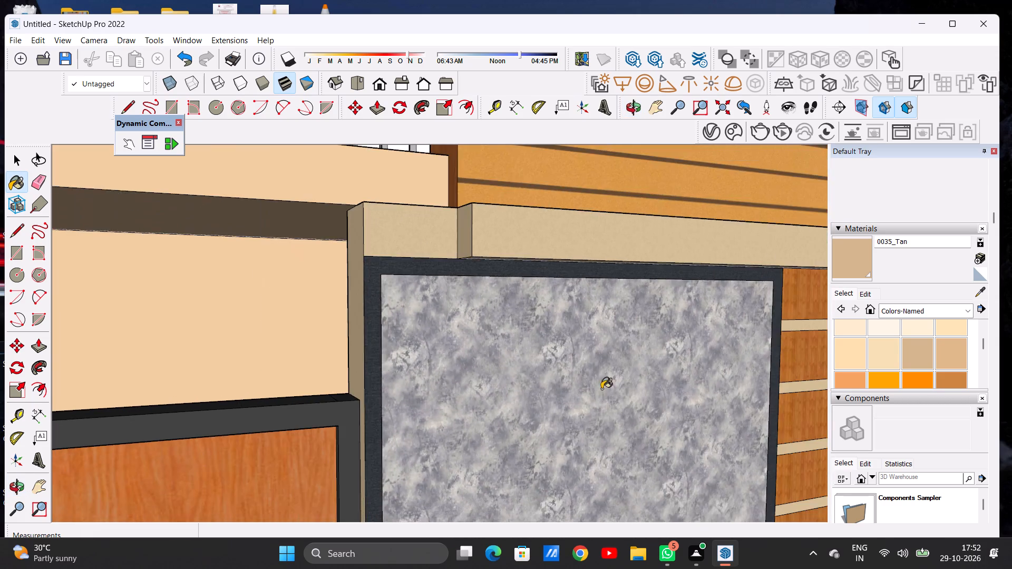
scroll(601, 389, down, 15)
scroll(576, 358, up, 1)
scroll(580, 361, down, 5)
scroll(585, 362, up, 2)
scroll(586, 361, down, 5)
scroll(583, 371, up, 1)
scroll(588, 374, down, 1)
middle_drag(537, 381, 456, 390)
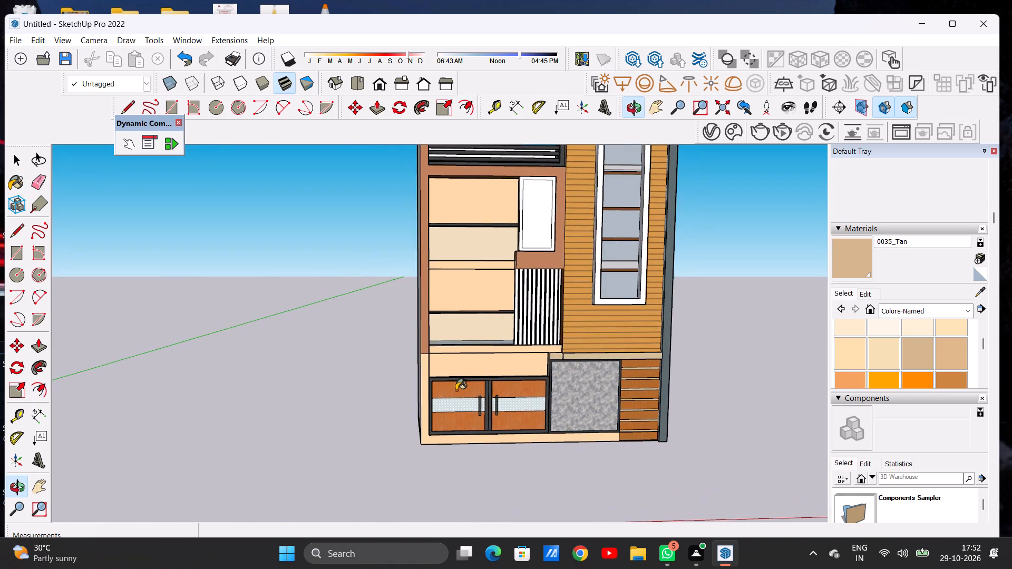
scroll(452, 387, down, 6)
scroll(484, 370, up, 6)
scroll(469, 371, down, 1)
scroll(469, 374, up, 6)
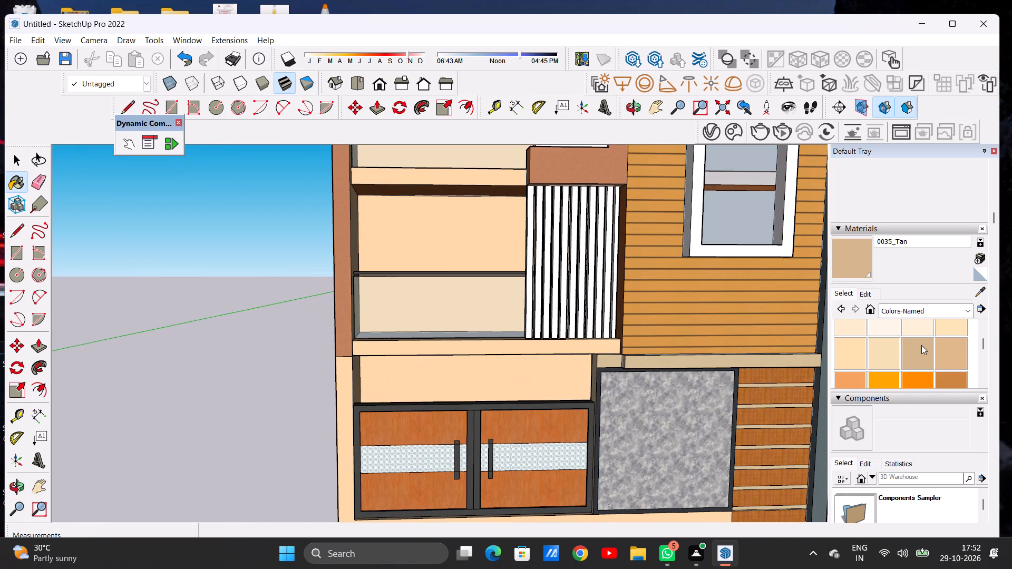
scroll(919, 359, up, 1)
click(943, 372)
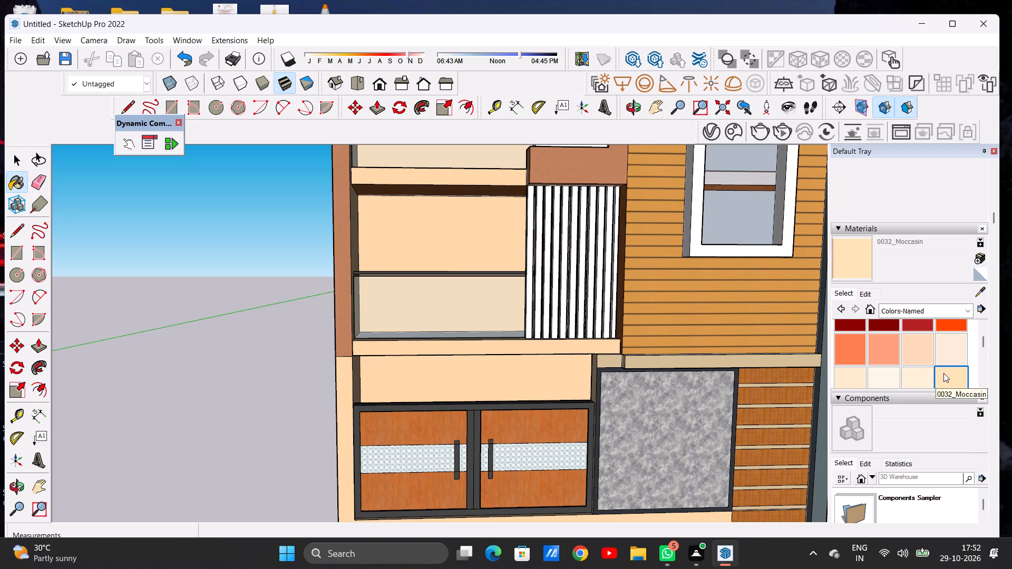
click(461, 370)
Paint both side walls of the recess above the double doors with 0032_Moccasin.
middle_drag(435, 385, 346, 408)
scroll(361, 372, up, 4)
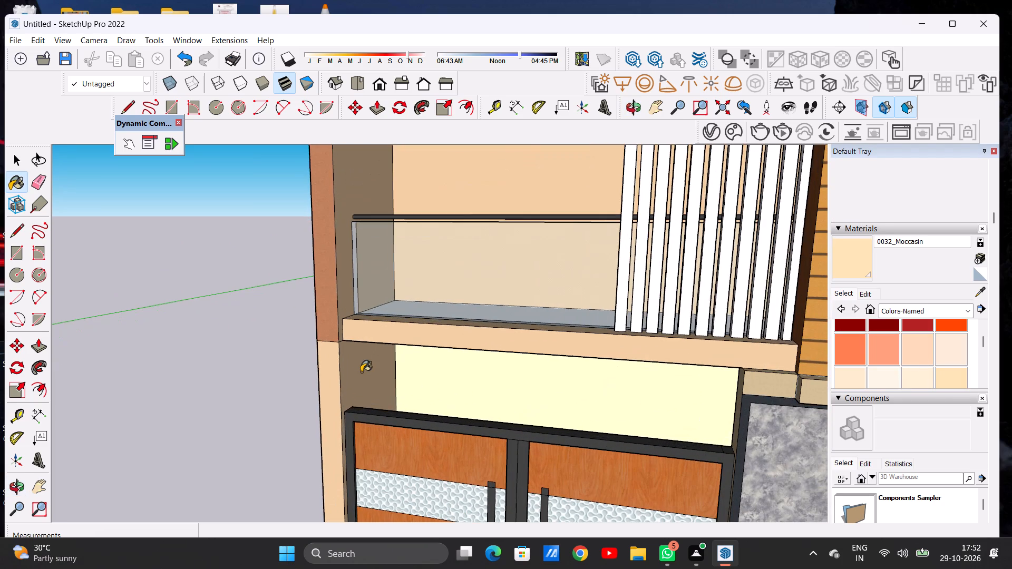
click(361, 372)
middle_drag(492, 386, 639, 380)
scroll(629, 378, up, 7)
middle_drag(546, 368, 559, 367)
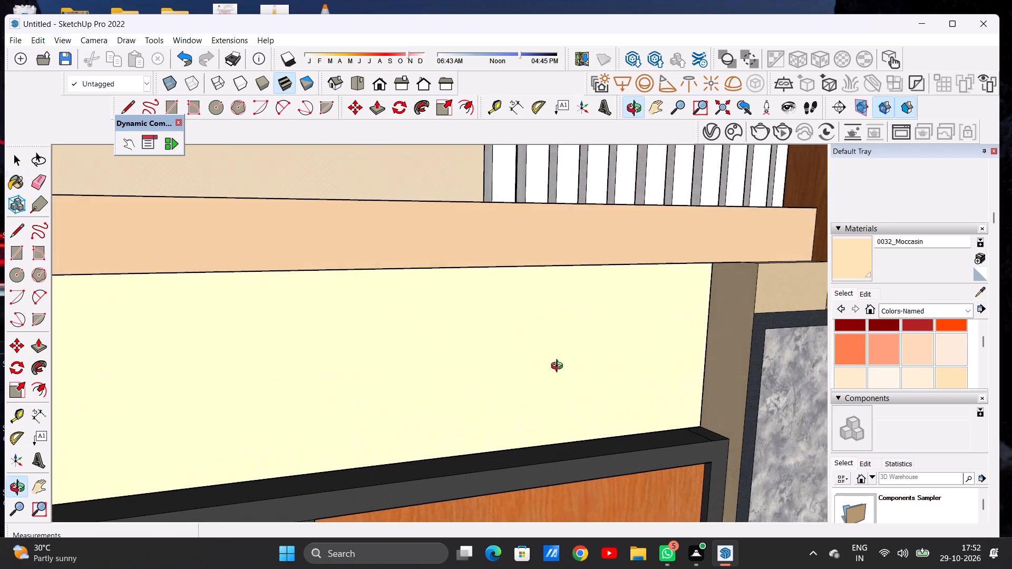
middle_drag(559, 367, 702, 345)
middle_drag(592, 350, 618, 347)
click(608, 345)
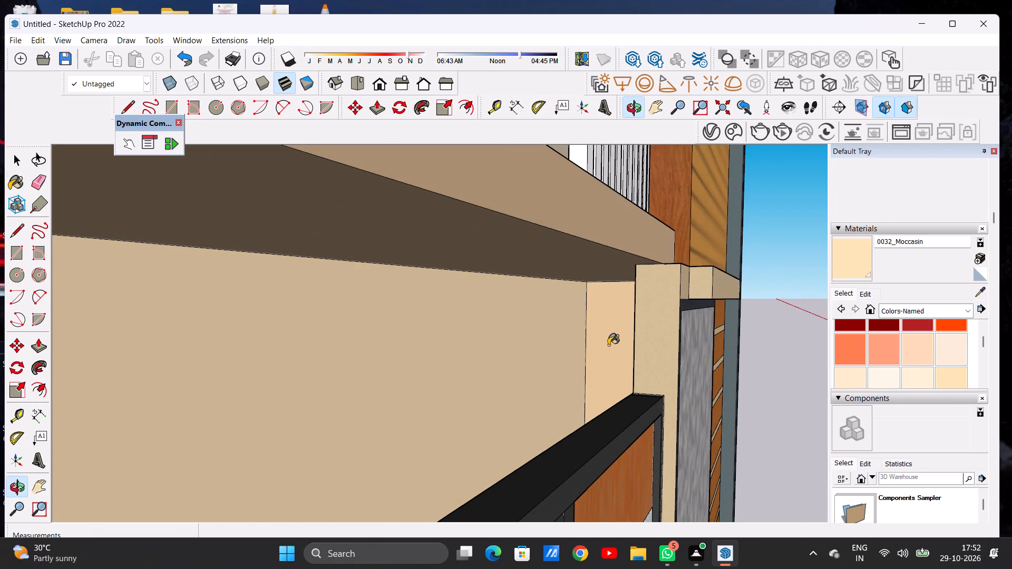
Paint the back wall of the lower balcony with 0032_Moccasin.
middle_drag(557, 370, 367, 371)
scroll(563, 375, down, 20)
scroll(434, 370, up, 1)
scroll(434, 370, down, 6)
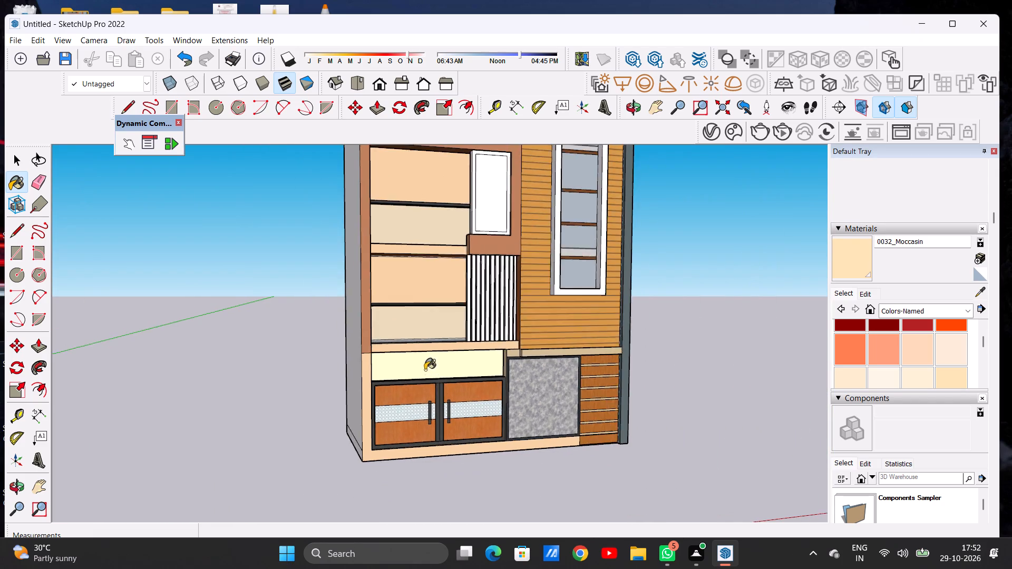
scroll(425, 370, down, 3)
middle_drag(433, 382, 362, 396)
scroll(425, 326, up, 14)
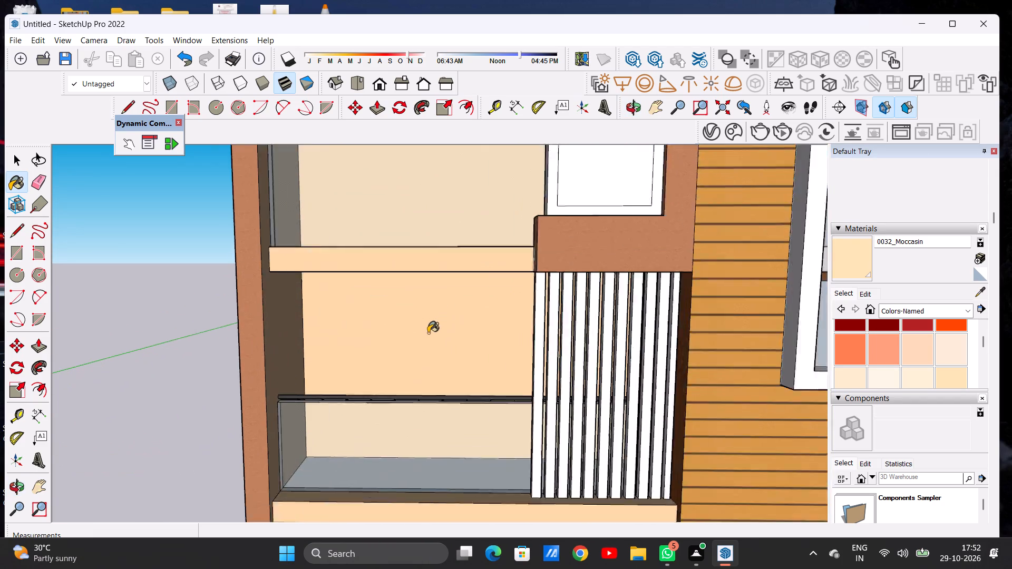
scroll(428, 333, up, 2)
click(425, 330)
Paint the lower balcony's side wall behind the vertical slats with 0032_Moccasin.
middle_drag(378, 347, 562, 348)
scroll(503, 323, up, 5)
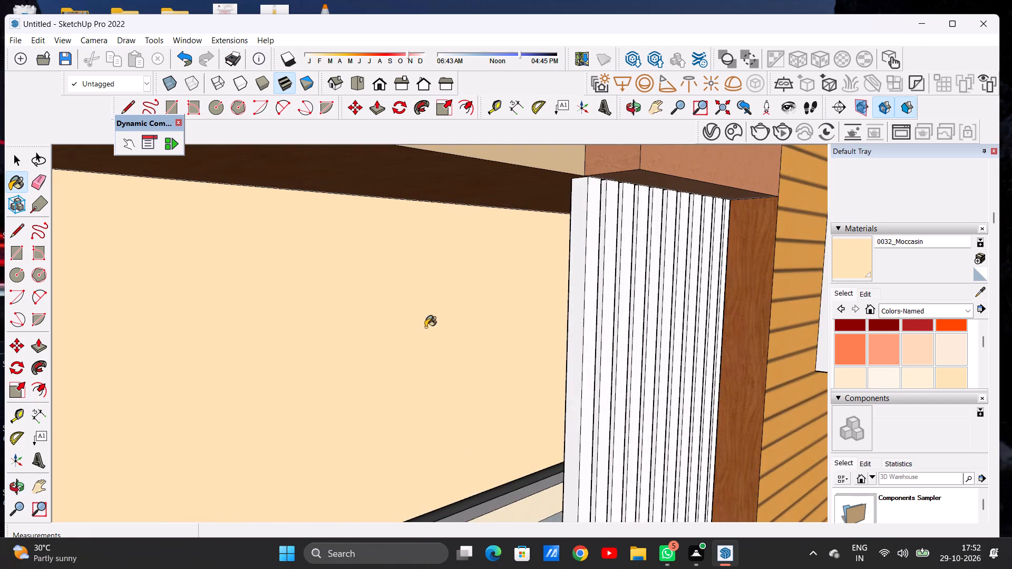
middle_drag(429, 329, 500, 332)
scroll(554, 331, up, 1)
scroll(556, 331, down, 1)
scroll(556, 331, up, 3)
middle_drag(586, 330, 614, 330)
click(636, 325)
Paint the back wall of the upper balcony with 0032_Moccasin.
middle_drag(618, 356, 361, 354)
scroll(503, 369, down, 5)
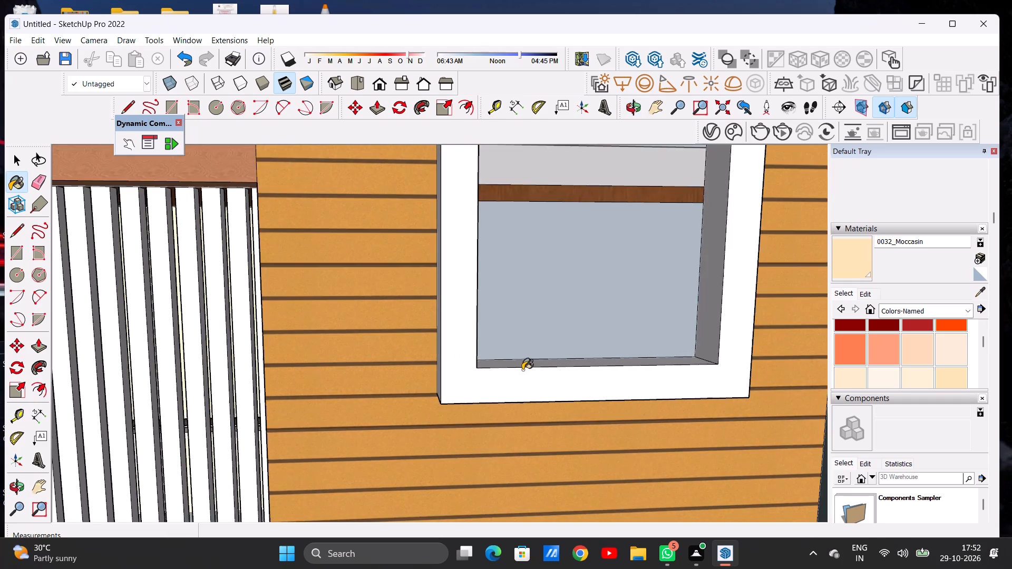
scroll(545, 370, down, 12)
scroll(588, 361, down, 10)
scroll(518, 369, down, 8)
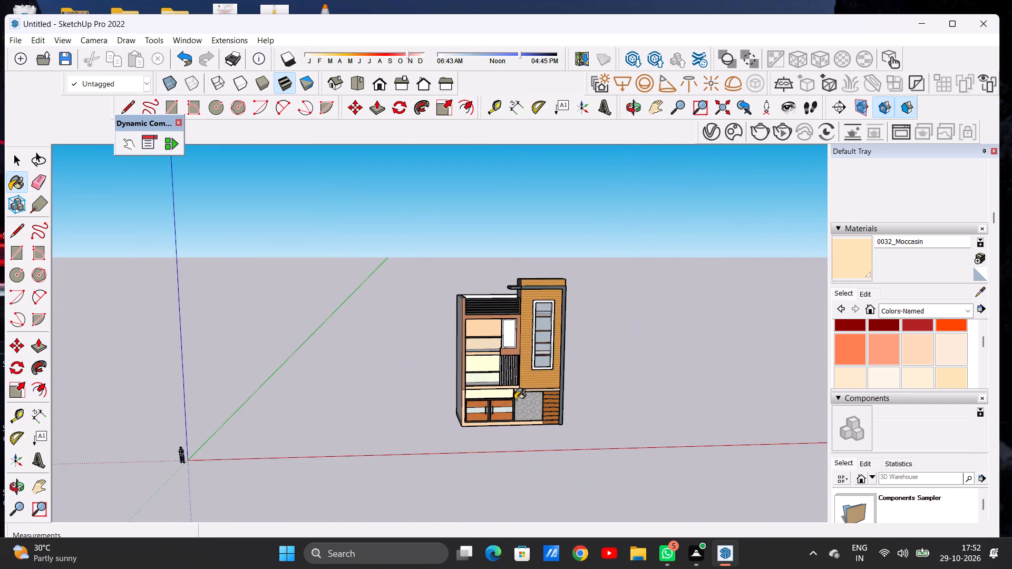
middle_drag(507, 400, 467, 386)
scroll(483, 333, up, 2)
scroll(483, 333, down, 1)
scroll(483, 333, up, 11)
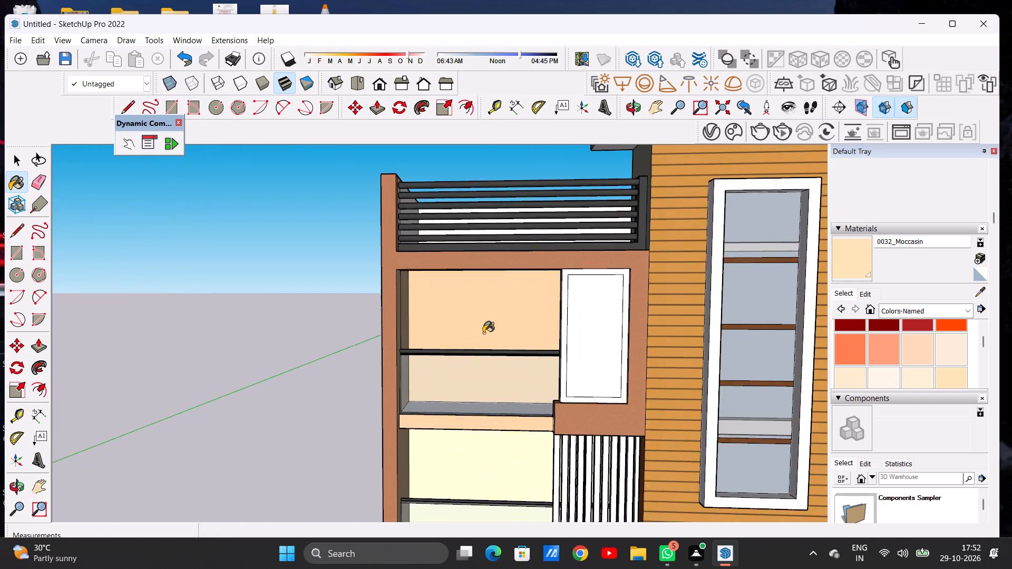
scroll(483, 333, up, 8)
scroll(500, 316, down, 1)
click(485, 309)
Examine the upper balcony's back wall and the area beside the white-framed panel.
scroll(530, 310, up, 5)
middle_drag(480, 312, 567, 325)
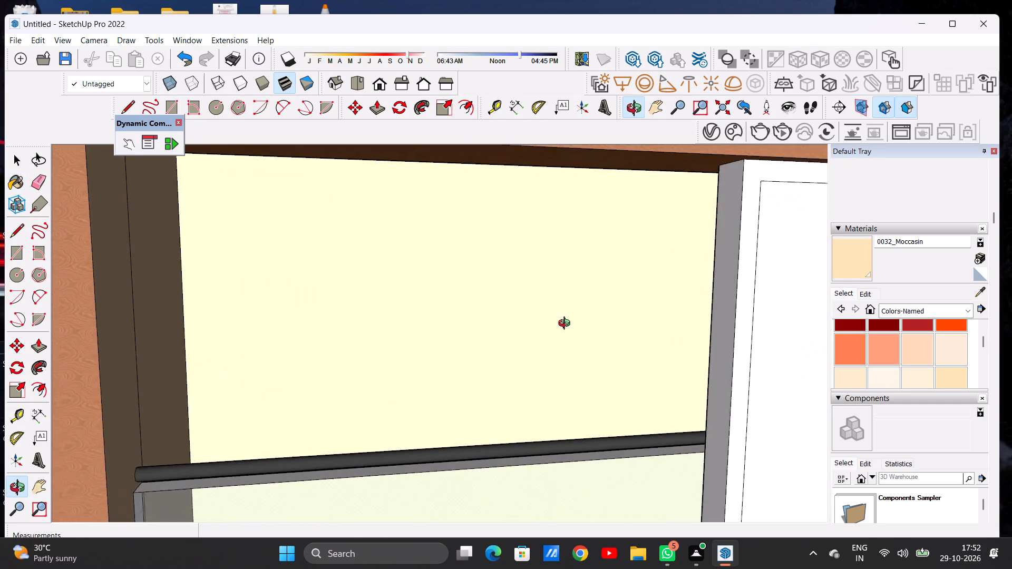
middle_drag(567, 325, 619, 327)
scroll(619, 327, up, 4)
middle_drag(596, 333, 603, 335)
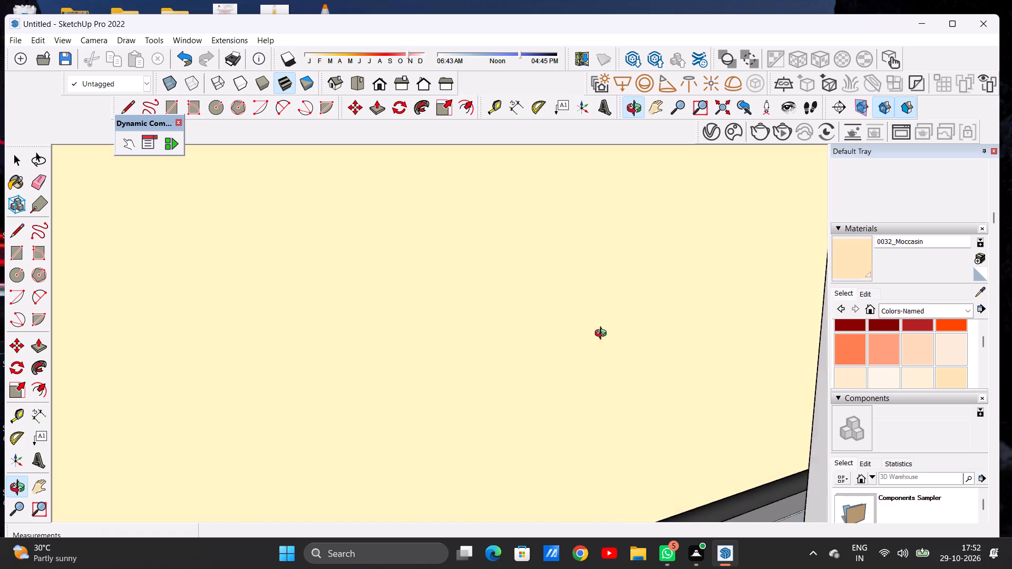
middle_drag(603, 335, 587, 335)
scroll(567, 345, down, 17)
scroll(587, 418, up, 4)
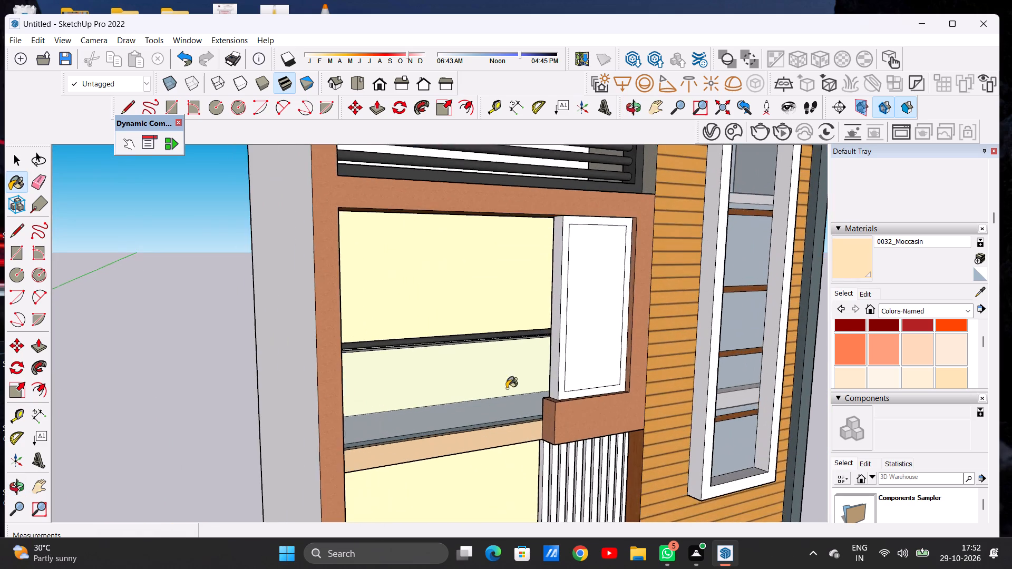
Paint the upper balcony's side wall beside the white-framed panel with 0032_Moccasin.
scroll(507, 388, up, 3)
scroll(531, 315, down, 1)
scroll(530, 314, up, 6)
middle_drag(498, 315, 572, 328)
scroll(600, 303, up, 4)
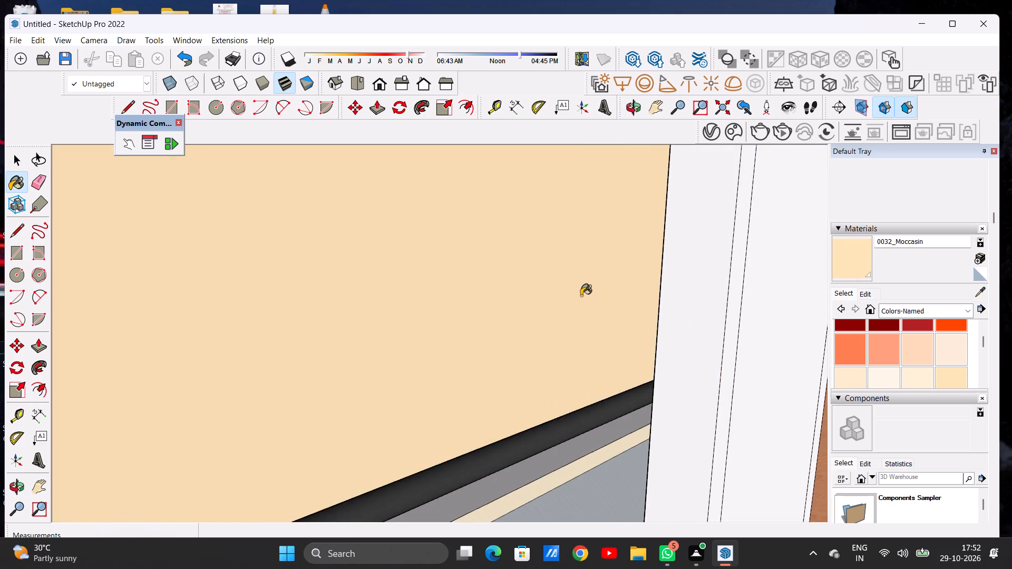
middle_drag(569, 305, 625, 314)
click(690, 288)
middle_drag(669, 328, 655, 328)
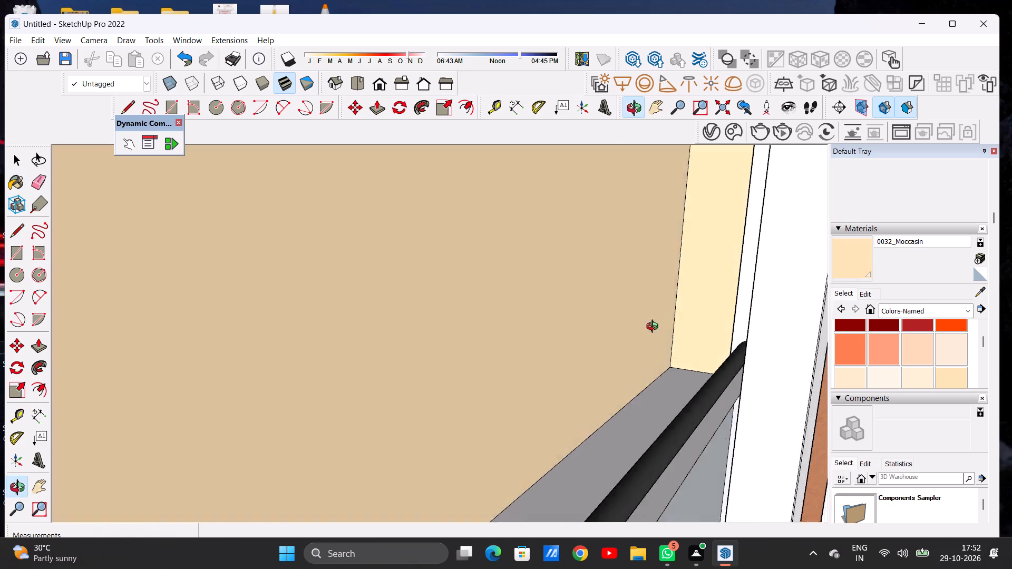
middle_drag(655, 328, 503, 320)
scroll(644, 345, down, 7)
scroll(602, 360, down, 18)
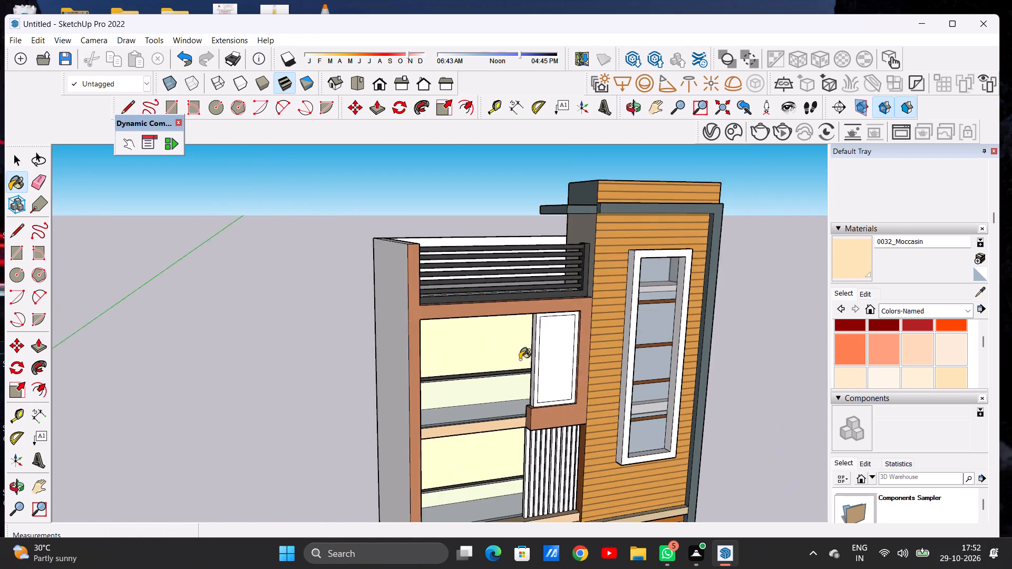
Paint both faces of the upper balcony's side wall opposite the white-framed panel with 0032_Moccasin.
scroll(520, 359, down, 9)
scroll(402, 366, up, 1)
scroll(406, 353, down, 7)
middle_drag(485, 415, 374, 397)
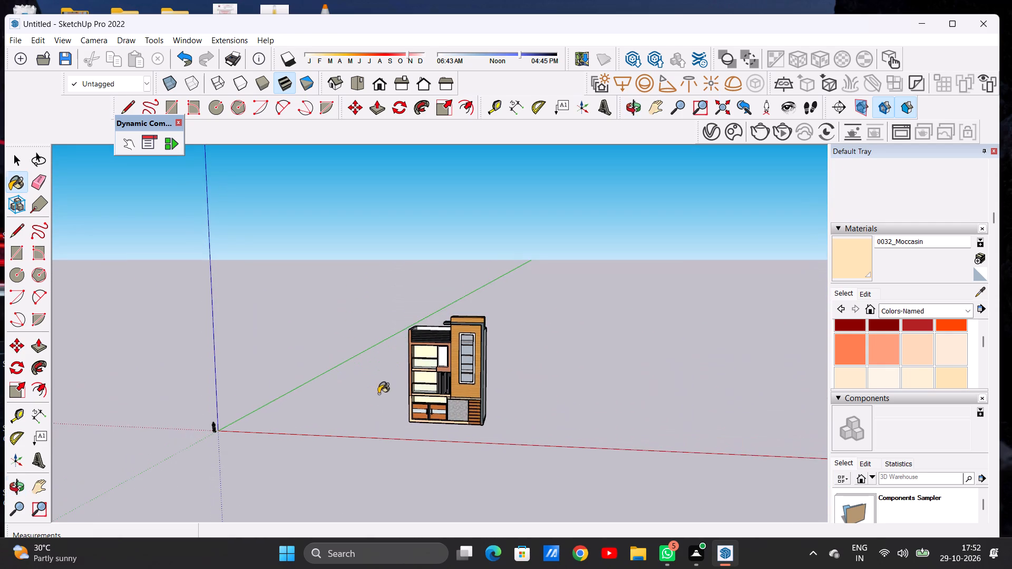
scroll(424, 358, up, 20)
scroll(424, 358, up, 10)
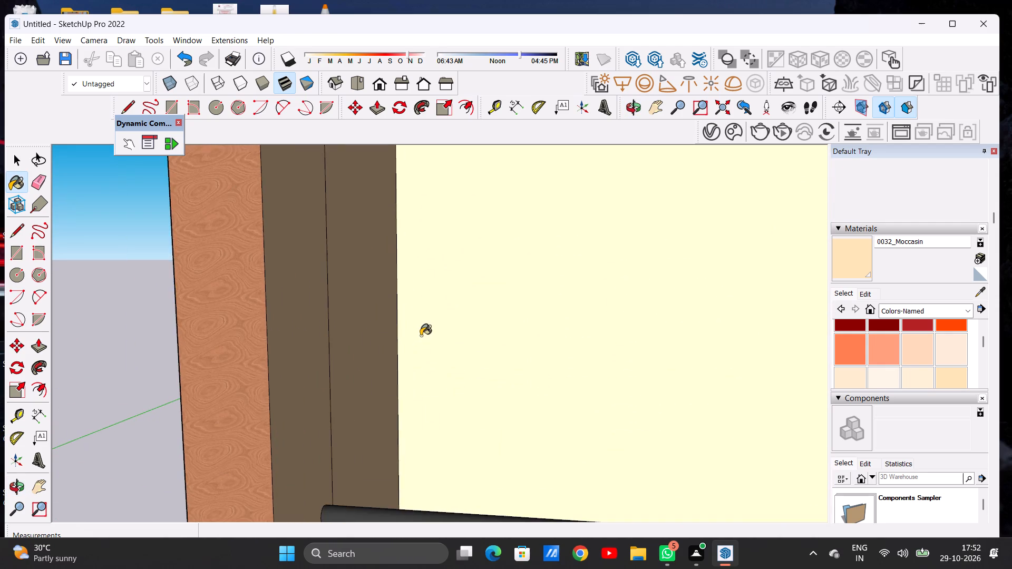
middle_drag(451, 344, 382, 411)
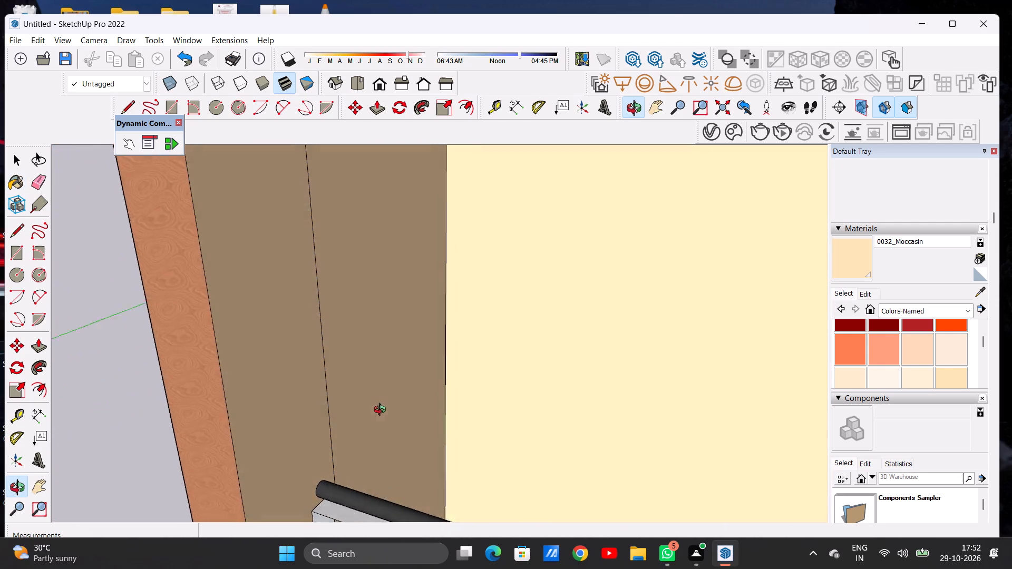
middle_drag(382, 411, 361, 375)
click(356, 379)
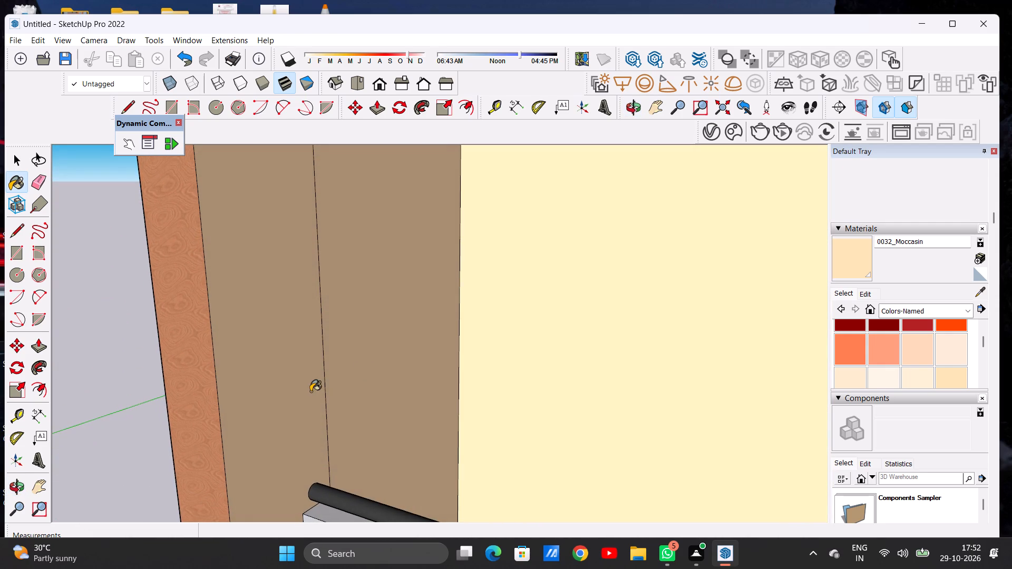
click(307, 392)
scroll(412, 386, down, 20)
scroll(412, 386, down, 6)
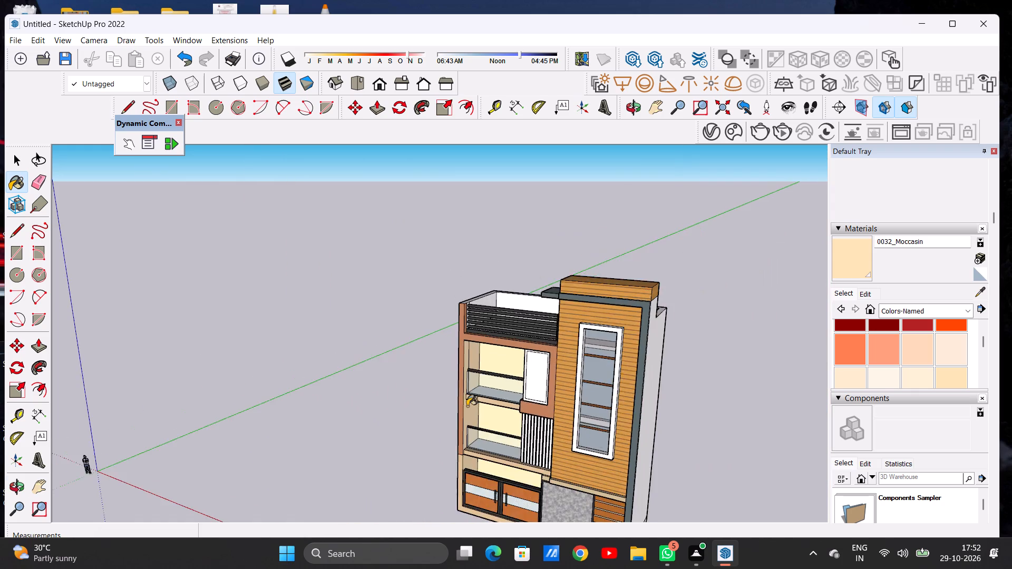
Examine the front elevation and the upper balcony's painted back and side walls.
middle_drag(467, 406, 510, 378)
scroll(513, 344, down, 6)
scroll(494, 436, up, 7)
scroll(494, 432, down, 1)
middle_drag(491, 428, 515, 420)
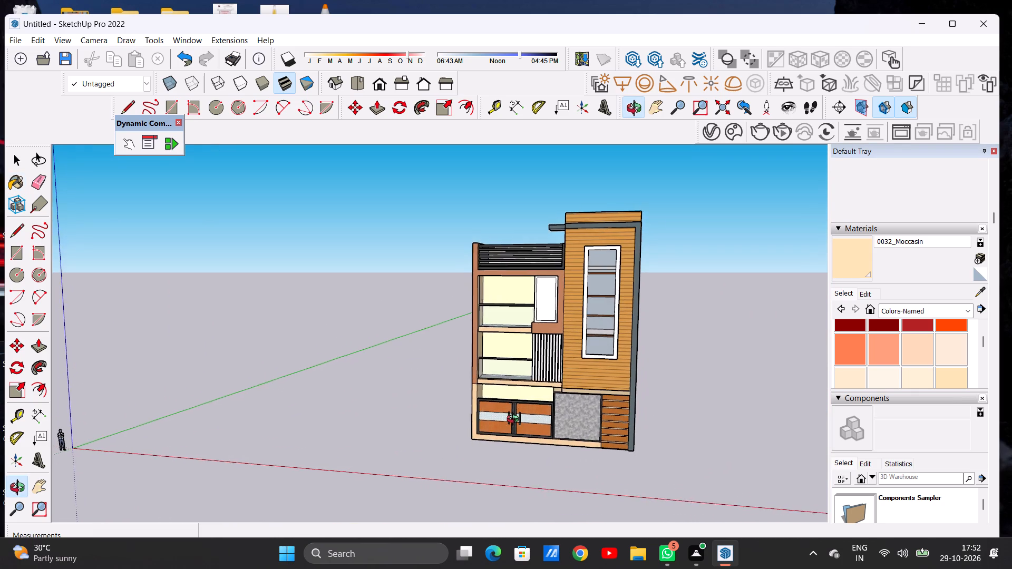
middle_drag(515, 420, 515, 420)
middle_click(515, 420)
scroll(482, 408, up, 18)
middle_drag(467, 376, 520, 375)
scroll(520, 375, up, 1)
scroll(455, 388, down, 7)
scroll(456, 382, up, 1)
scroll(456, 382, down, 11)
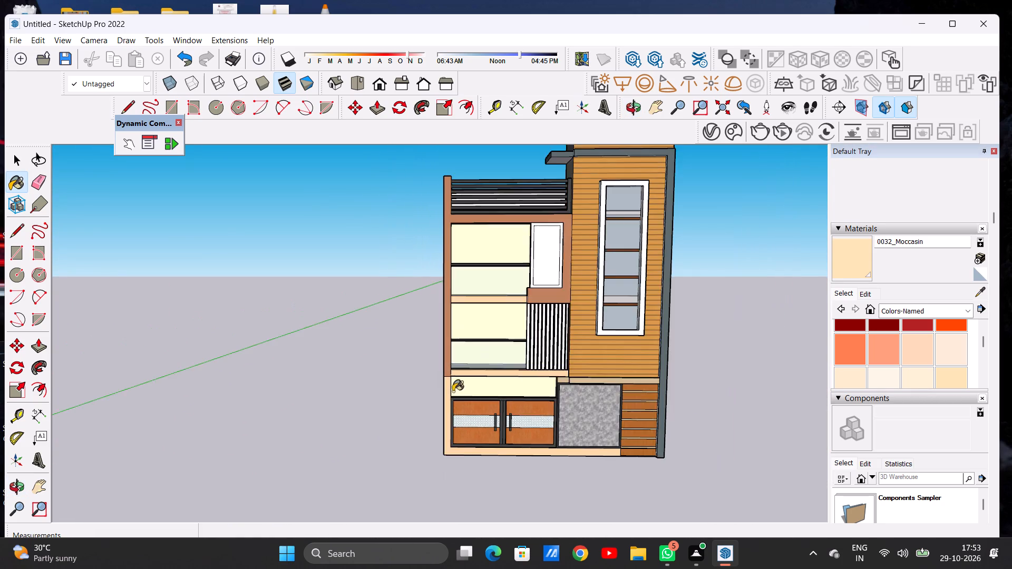
scroll(453, 391, down, 7)
scroll(488, 322, down, 1)
scroll(488, 322, up, 3)
scroll(490, 325, down, 1)
scroll(491, 327, up, 20)
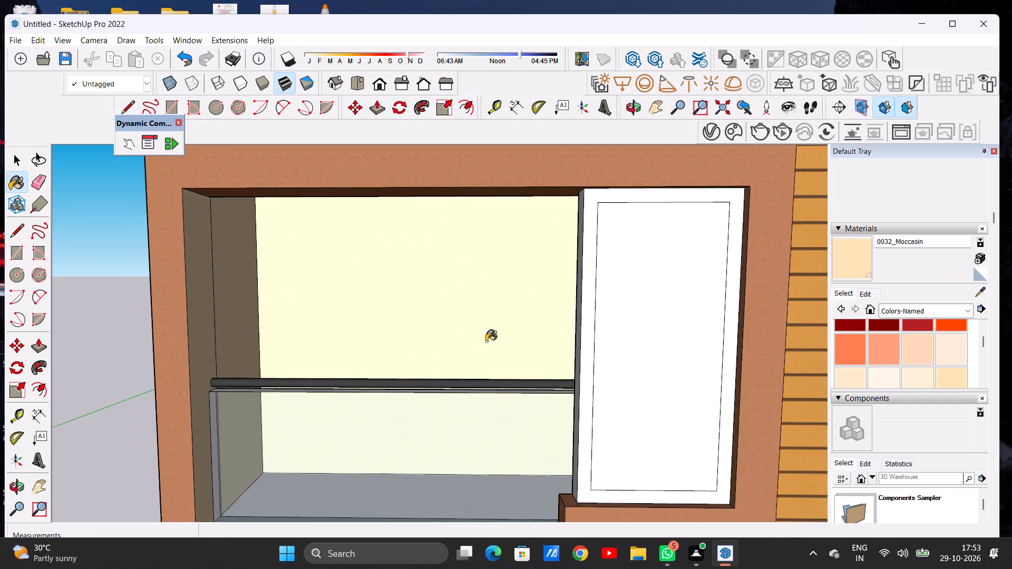
middle_drag(476, 341, 469, 353)
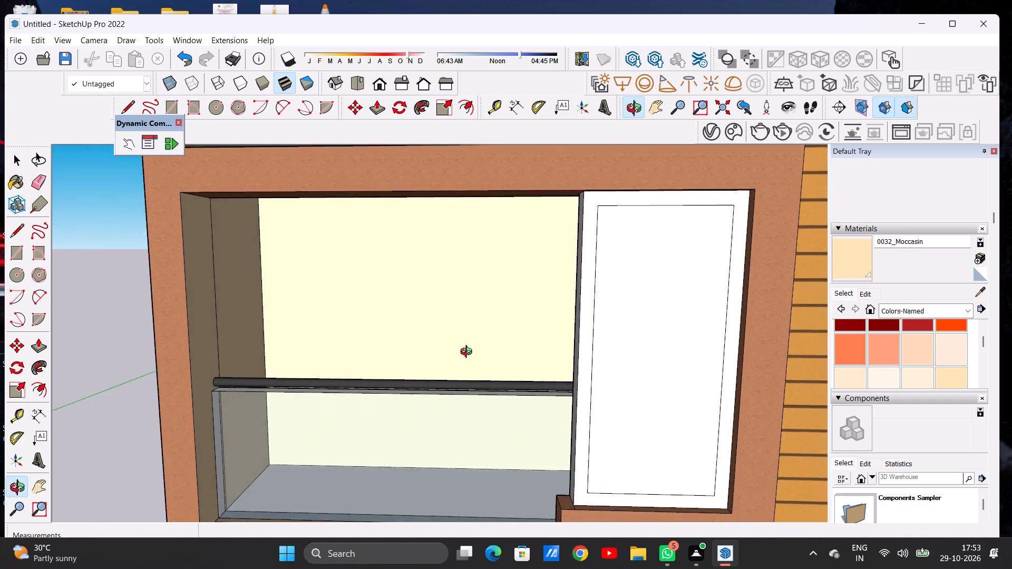
middle_drag(469, 353, 488, 363)
Examine the balconies, the recess above the wooden double doors and the whole house from several angles.
scroll(500, 344, down, 7)
scroll(481, 339, up, 1)
scroll(452, 325, down, 20)
scroll(452, 325, down, 1)
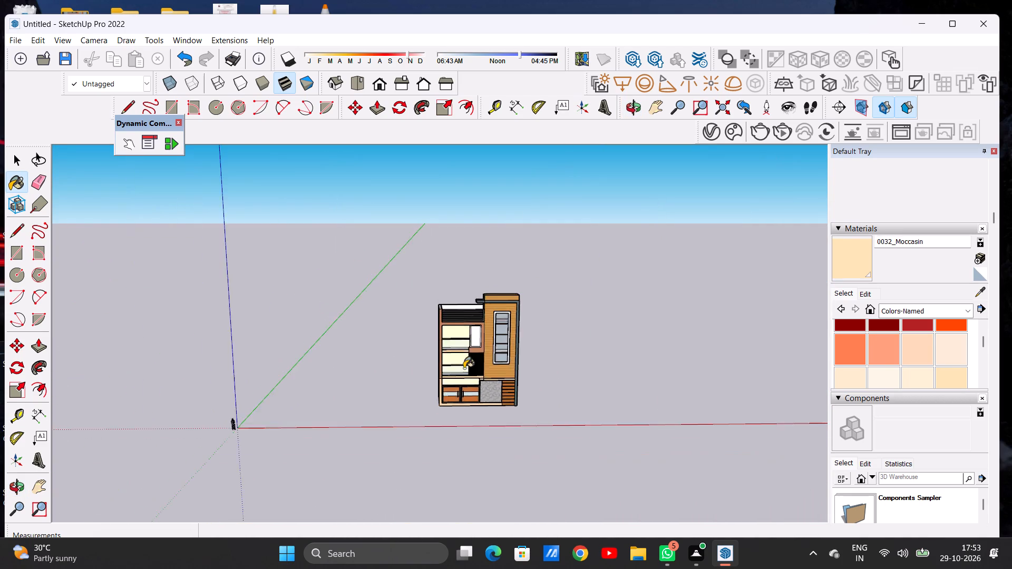
scroll(466, 401, up, 5)
scroll(467, 404, down, 1)
scroll(453, 377, up, 1)
scroll(450, 372, down, 1)
scroll(450, 372, up, 14)
middle_drag(459, 309, 443, 420)
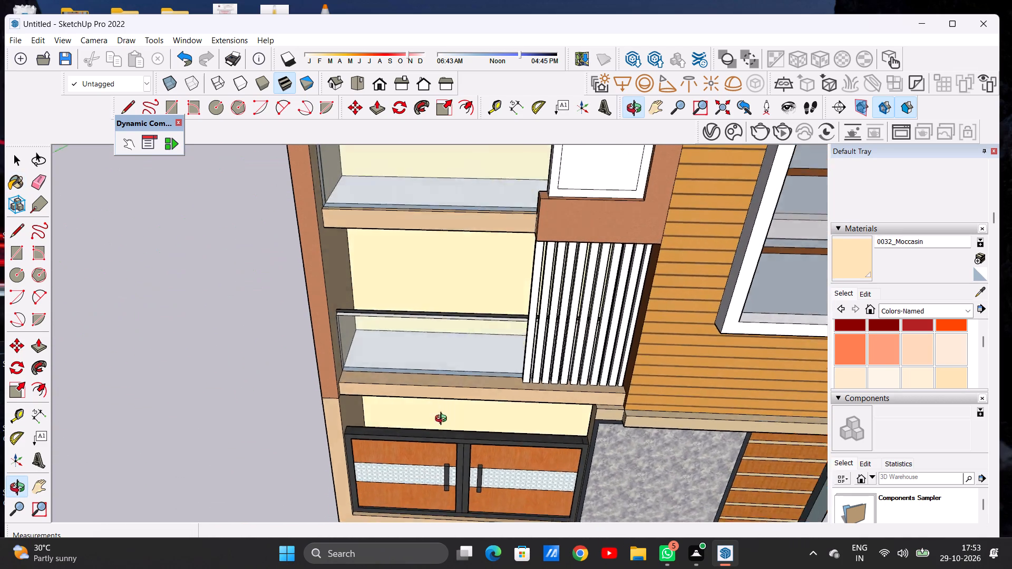
middle_drag(443, 420, 450, 431)
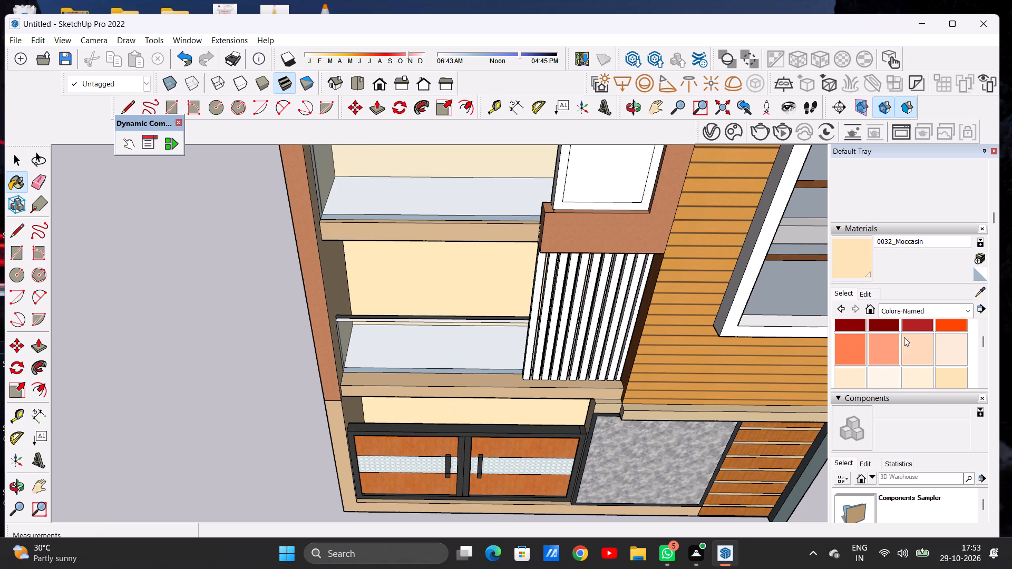
scroll(530, 373, down, 13)
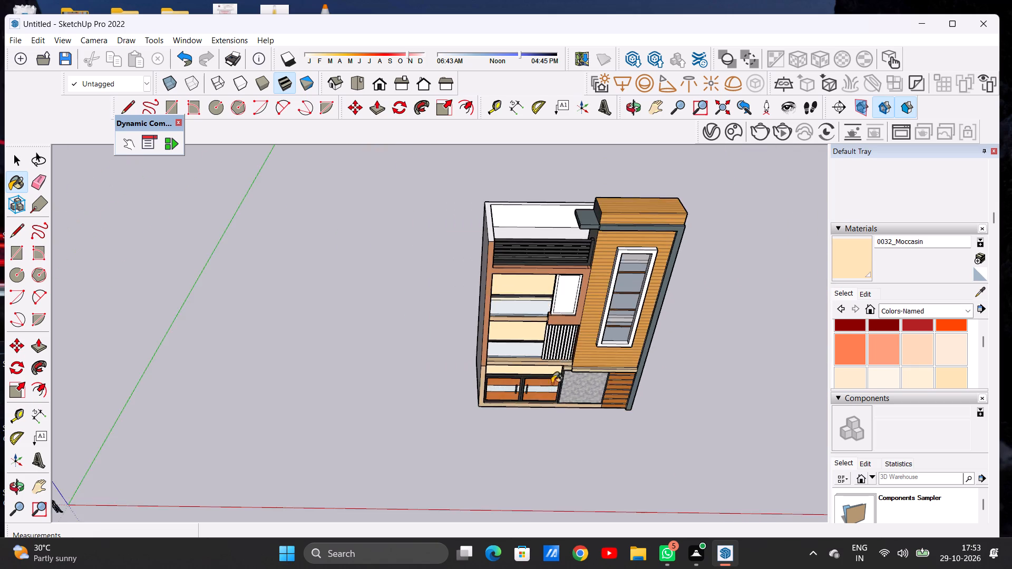
middle_drag(546, 398, 549, 295)
scroll(439, 329, up, 8)
scroll(410, 346, down, 14)
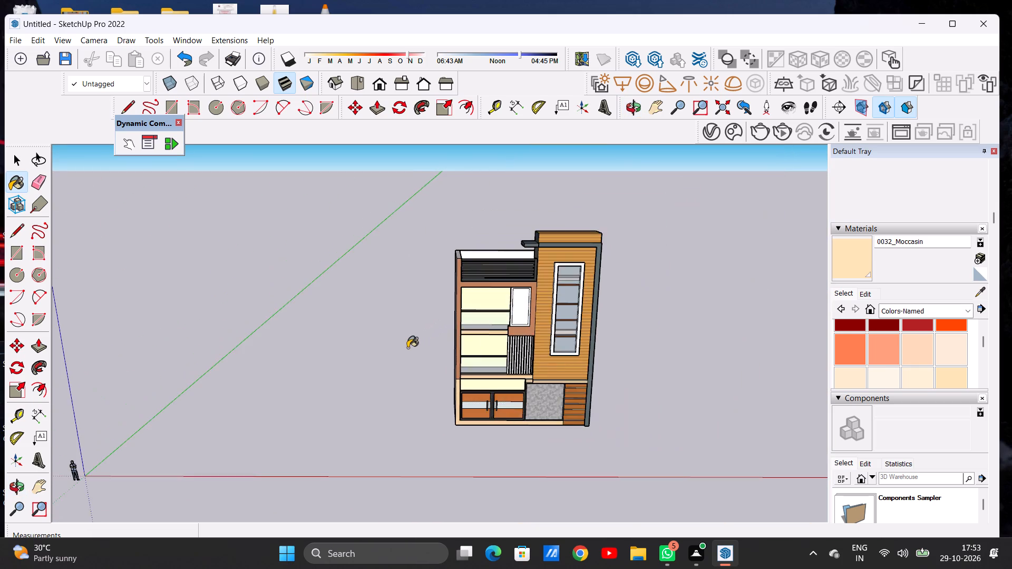
middle_drag(463, 344, 326, 293)
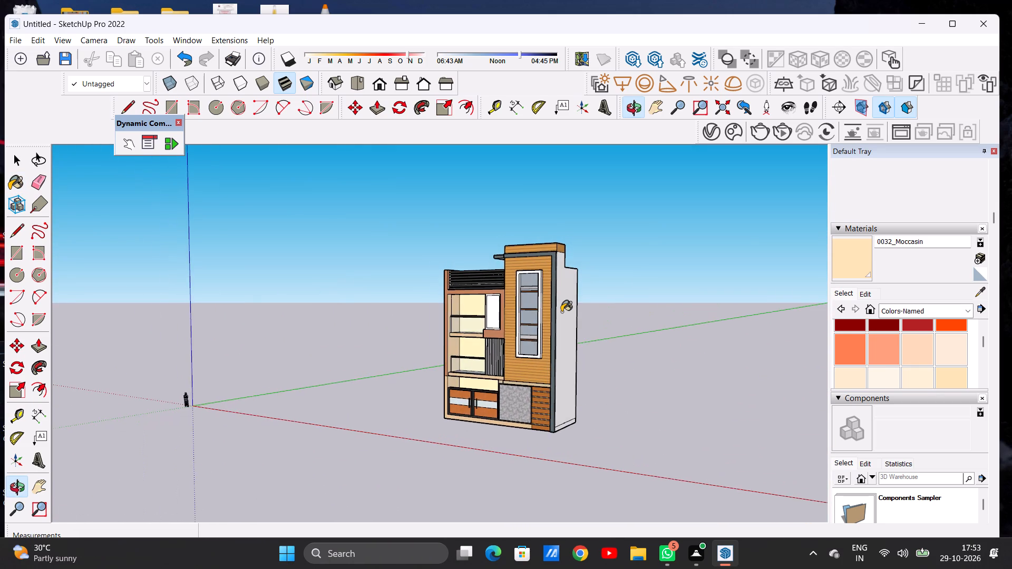
scroll(561, 312, up, 1)
scroll(561, 312, down, 1)
scroll(561, 312, up, 3)
middle_drag(484, 330, 603, 318)
scroll(572, 330, up, 1)
scroll(395, 355, down, 6)
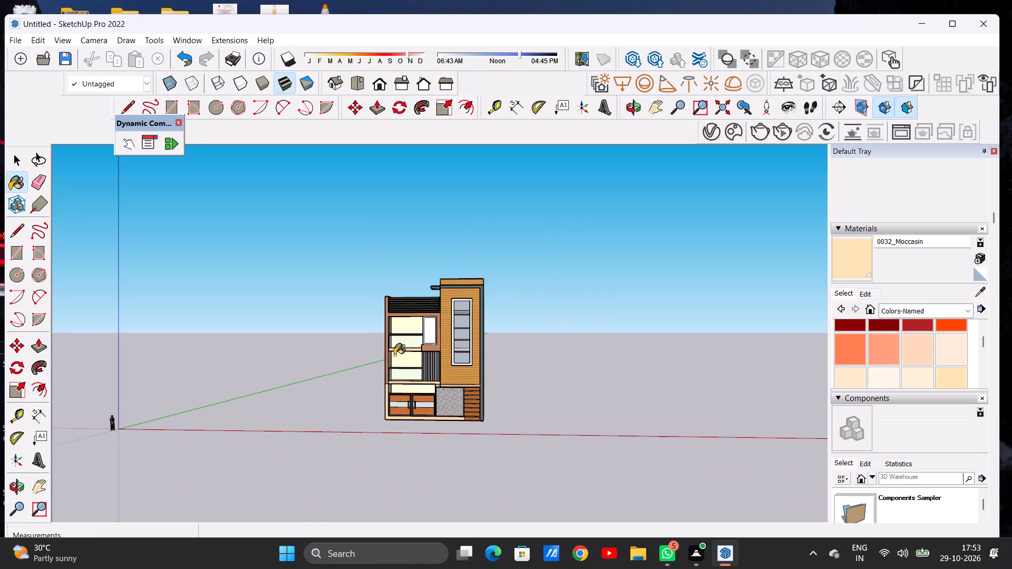
Paint the side wall of the recess above the wooden double doors, at the house's outer edge, with 0032_Moccasin.
middle_drag(400, 372, 424, 384)
scroll(416, 389, up, 2)
scroll(412, 389, down, 1)
scroll(409, 389, up, 6)
scroll(409, 389, down, 2)
scroll(409, 389, up, 13)
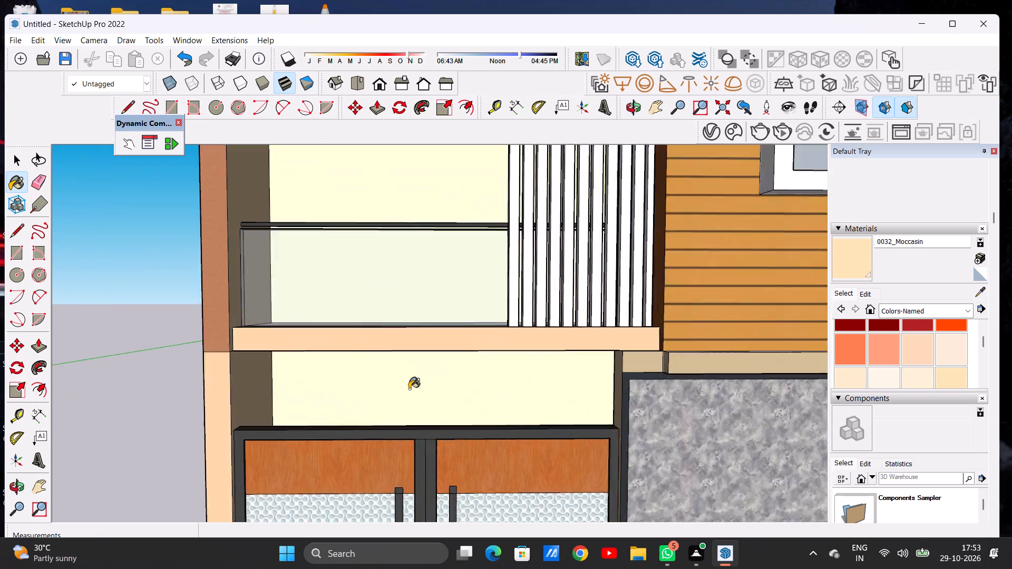
scroll(409, 389, up, 3)
middle_drag(417, 394, 283, 391)
click(251, 384)
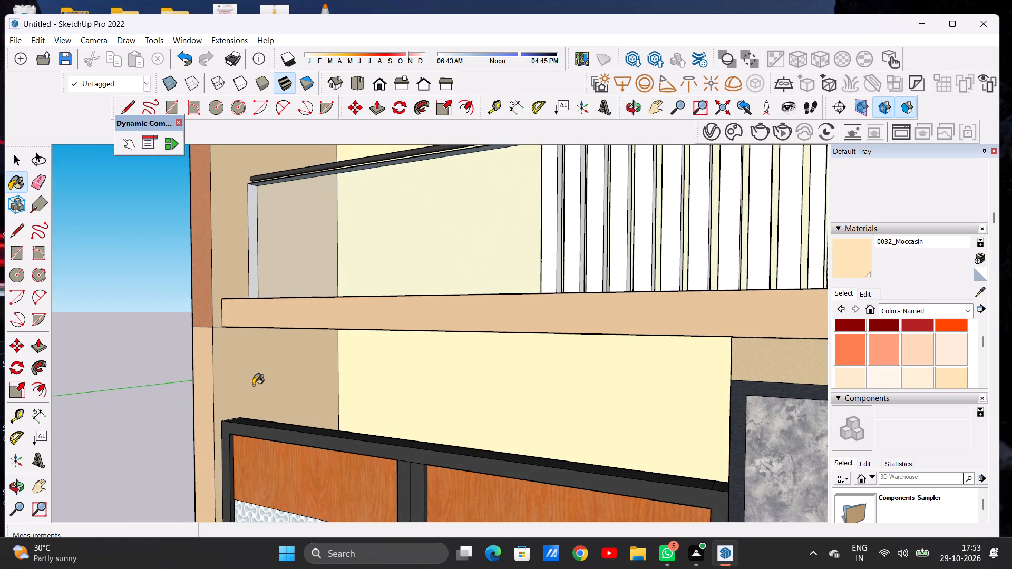
Examine the recess above the double doors, including its inner side wall near the stone panel, and the overall facade.
middle_drag(297, 391, 455, 388)
scroll(449, 392, down, 11)
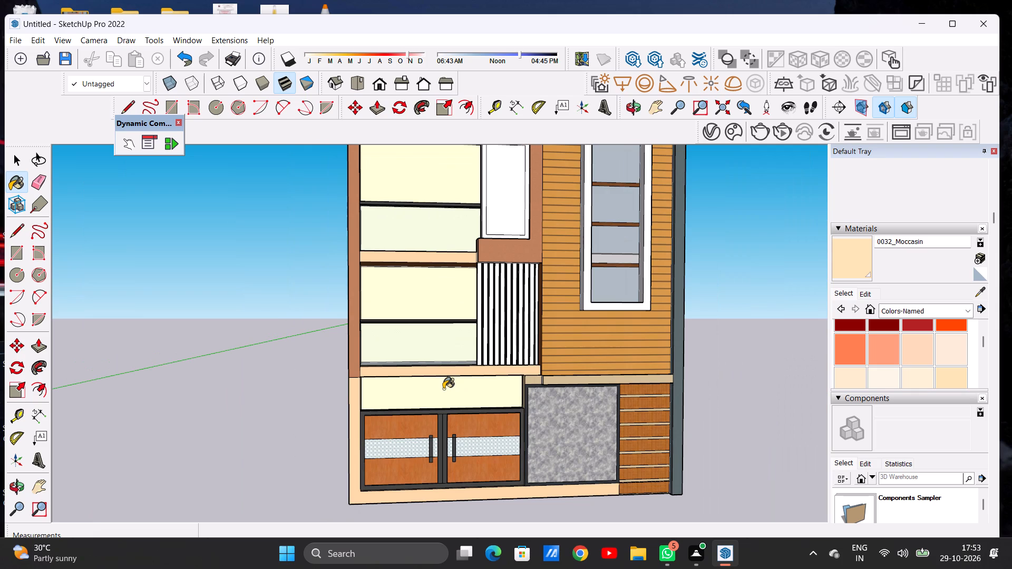
scroll(485, 398, up, 9)
middle_drag(468, 389, 505, 378)
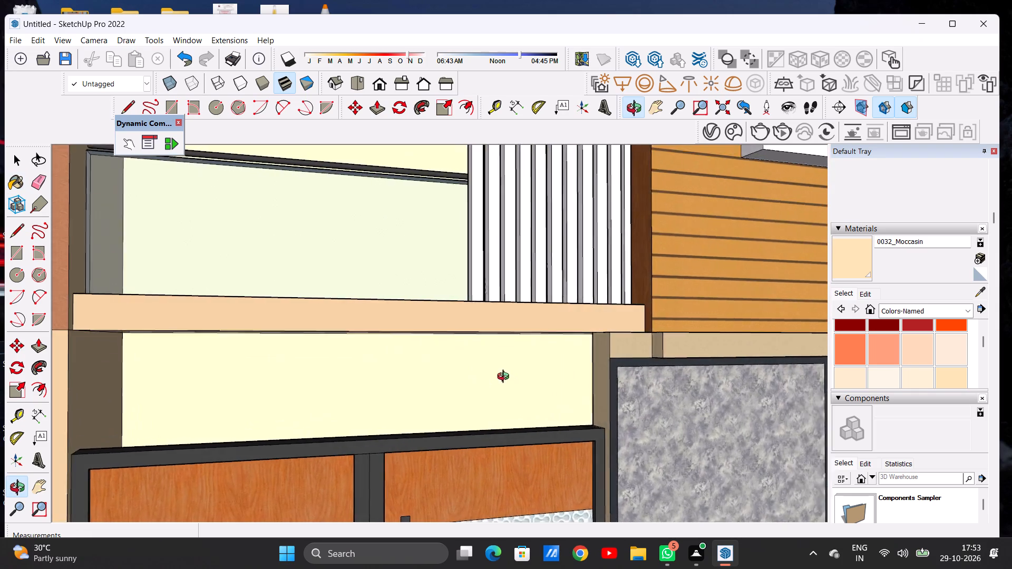
middle_drag(505, 378, 498, 375)
scroll(498, 375, up, 8)
middle_drag(513, 375, 696, 386)
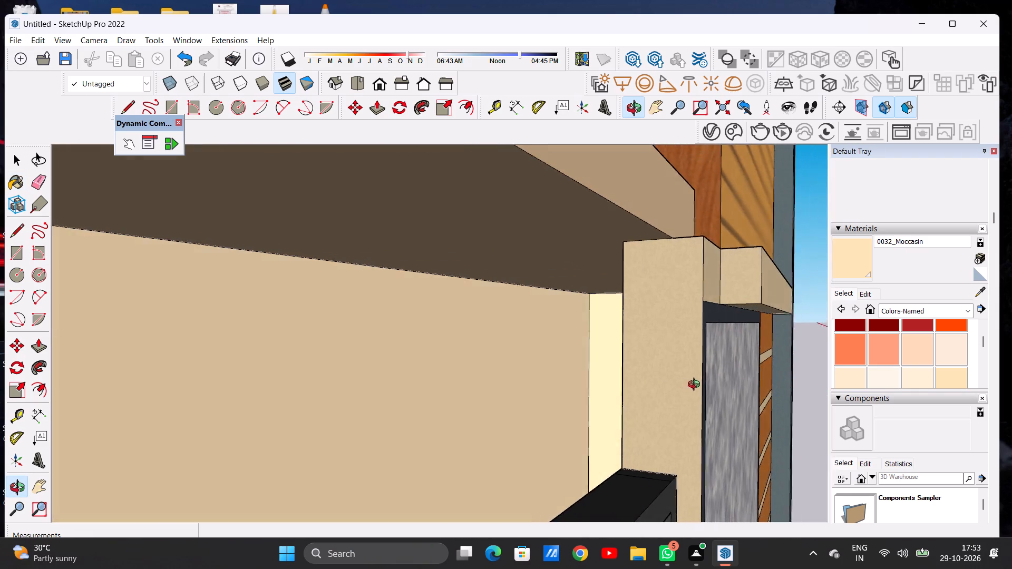
middle_drag(696, 386, 486, 381)
scroll(541, 401, down, 8)
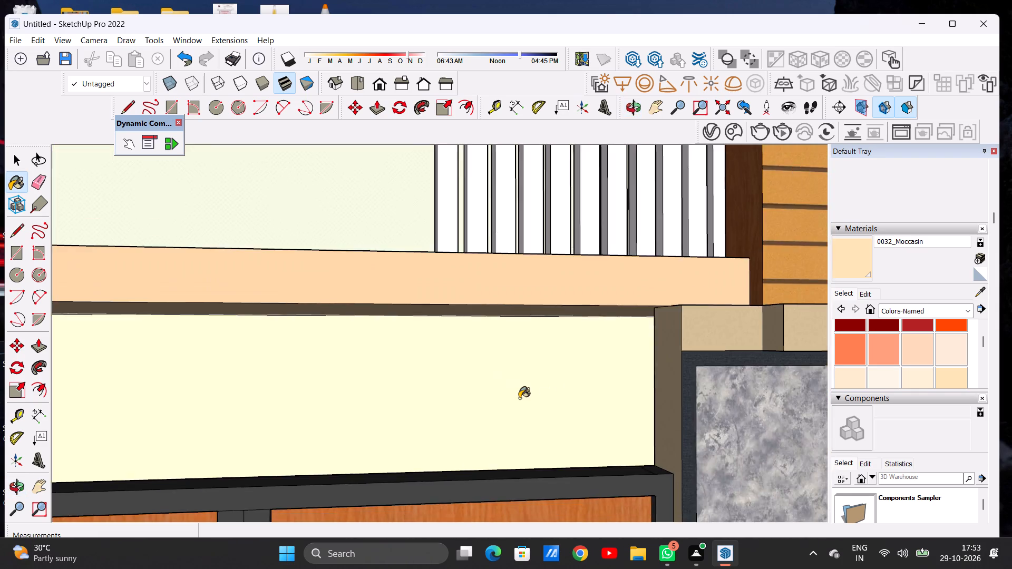
scroll(519, 398, down, 13)
scroll(512, 384, up, 1)
scroll(459, 379, down, 12)
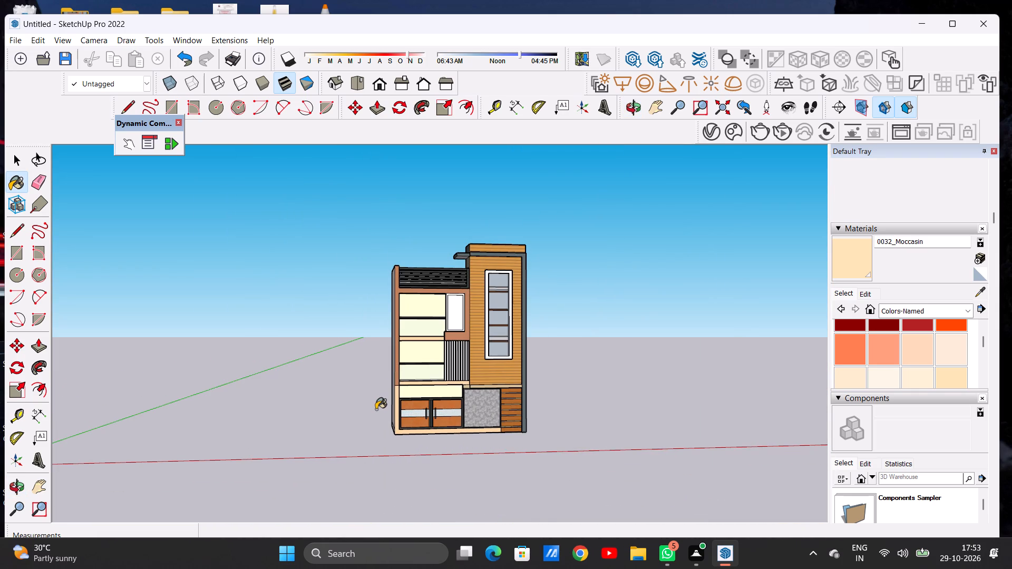
middle_drag(451, 378, 404, 396)
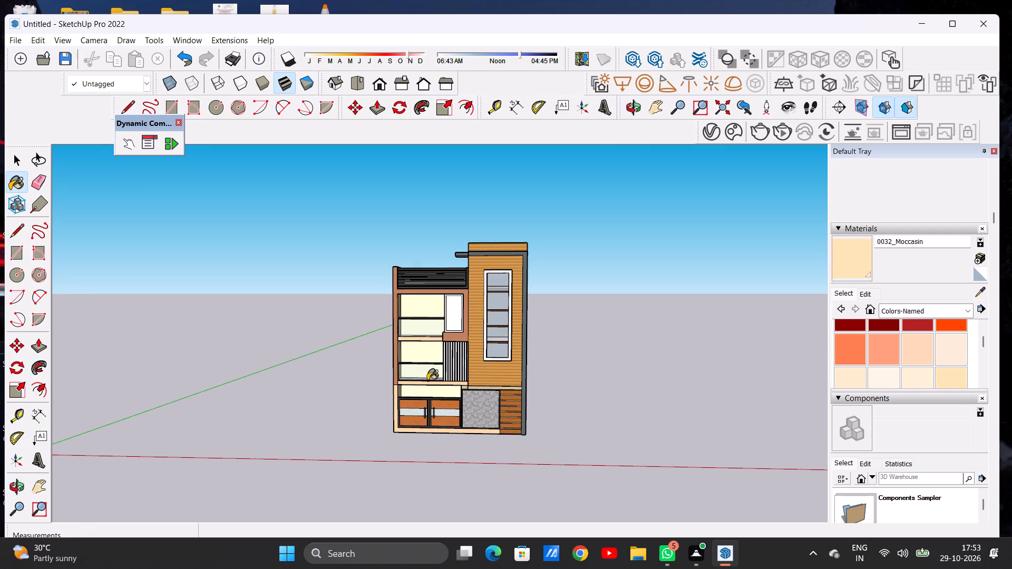
Paint the lower balcony's floor with Leather Blue from the Carpet, Fabrics, Leathers, Textiles collection.
scroll(430, 379, up, 13)
middle_drag(390, 359, 388, 413)
scroll(388, 413, up, 1)
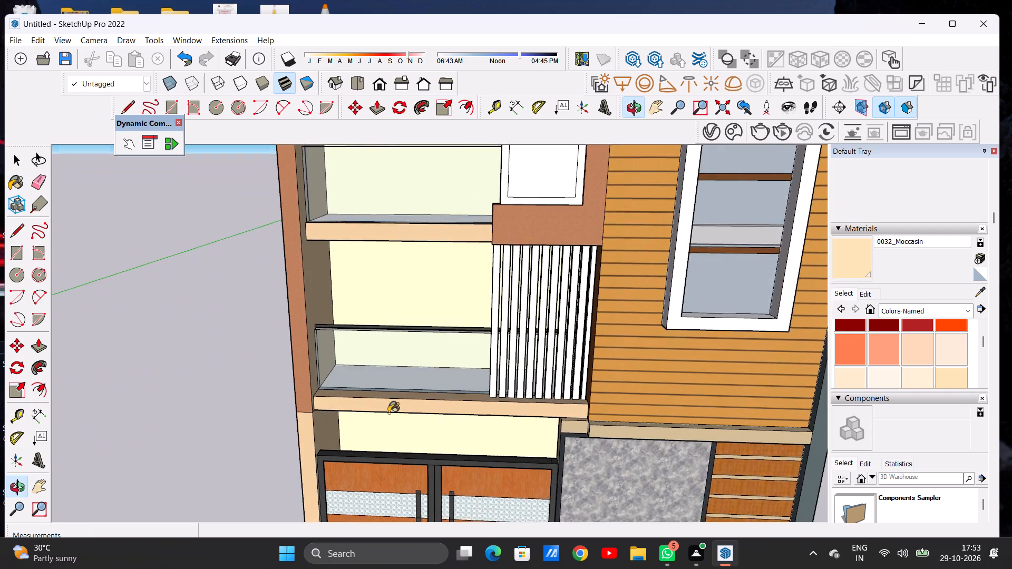
click(901, 308)
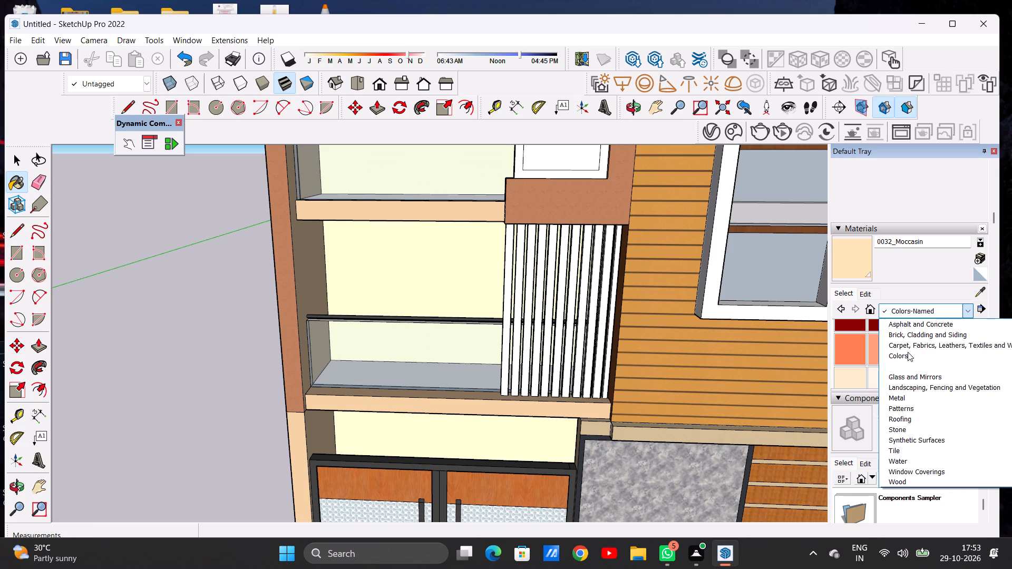
click(908, 347)
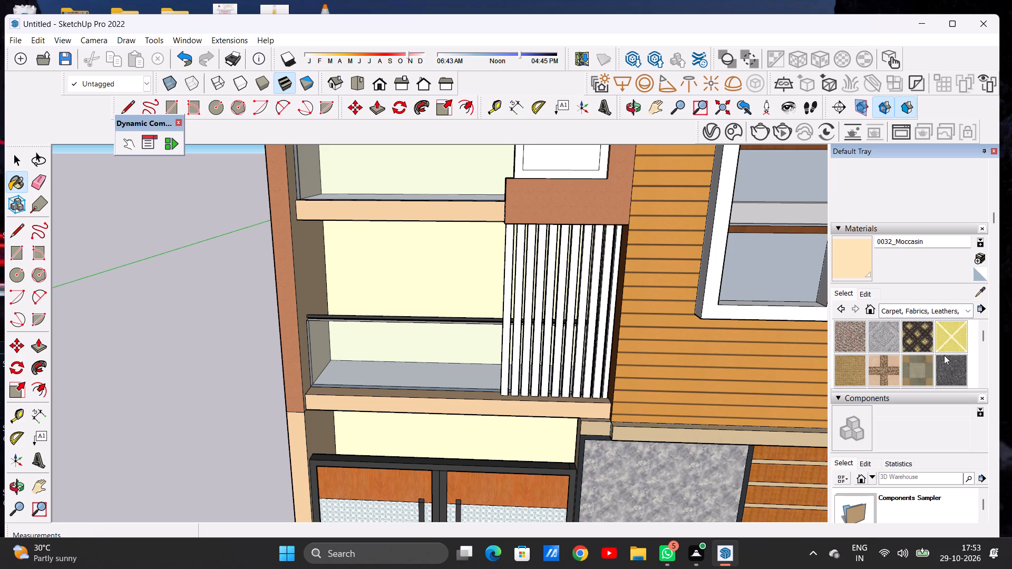
scroll(894, 362, down, 1)
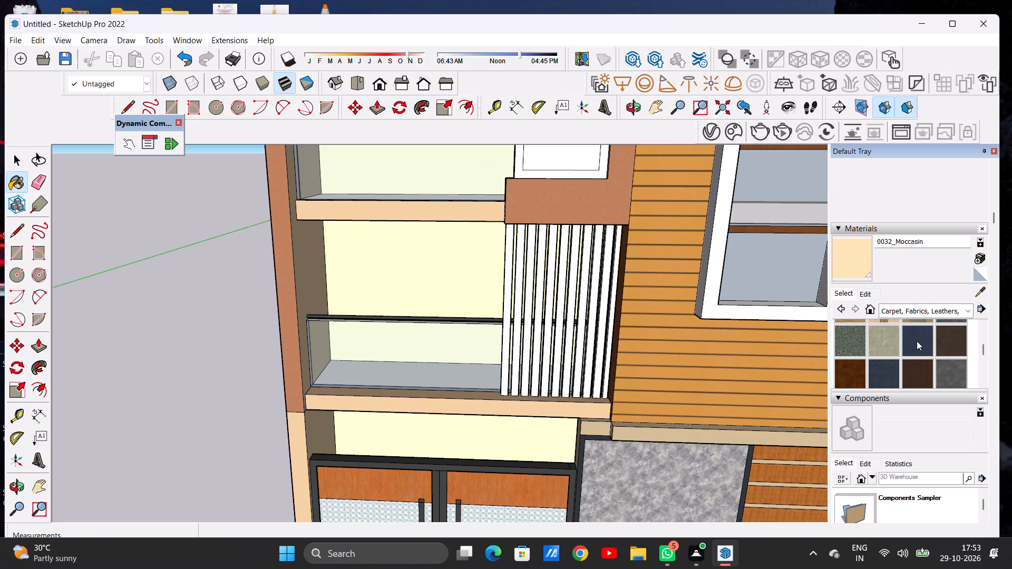
click(917, 341)
middle_drag(445, 293, 405, 365)
scroll(421, 311, up, 9)
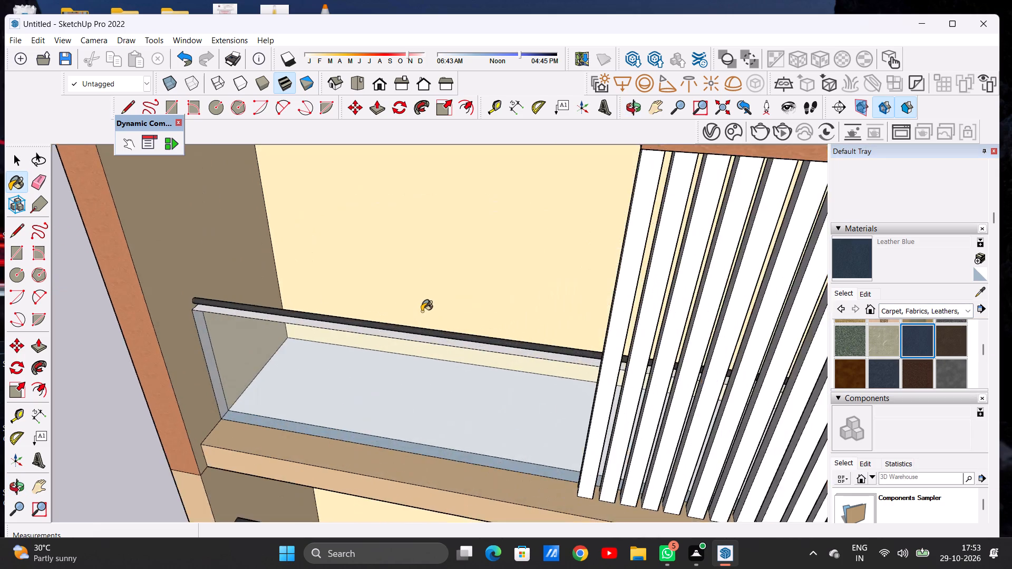
scroll(422, 311, up, 6)
middle_drag(414, 332, 419, 372)
scroll(419, 372, up, 1)
click(373, 445)
scroll(455, 406, down, 6)
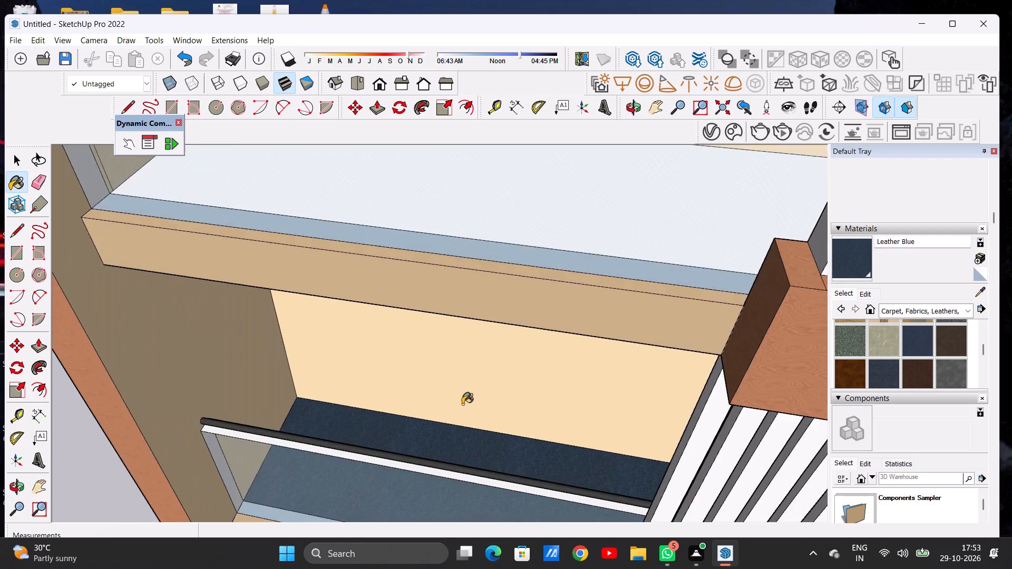
Paint the upper balcony's floor with Leather Red Brown from the Carpet, Fabrics, Leathers, Textiles collection.
scroll(462, 404, down, 7)
scroll(459, 394, up, 1)
scroll(459, 395, down, 7)
middle_drag(460, 287, 456, 328)
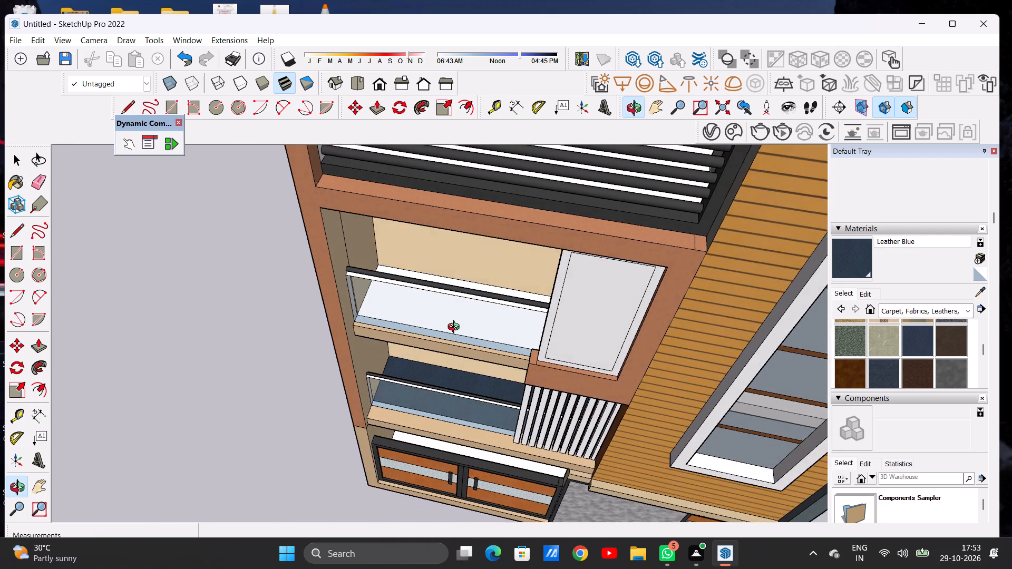
middle_drag(456, 328, 437, 324)
scroll(479, 286, up, 5)
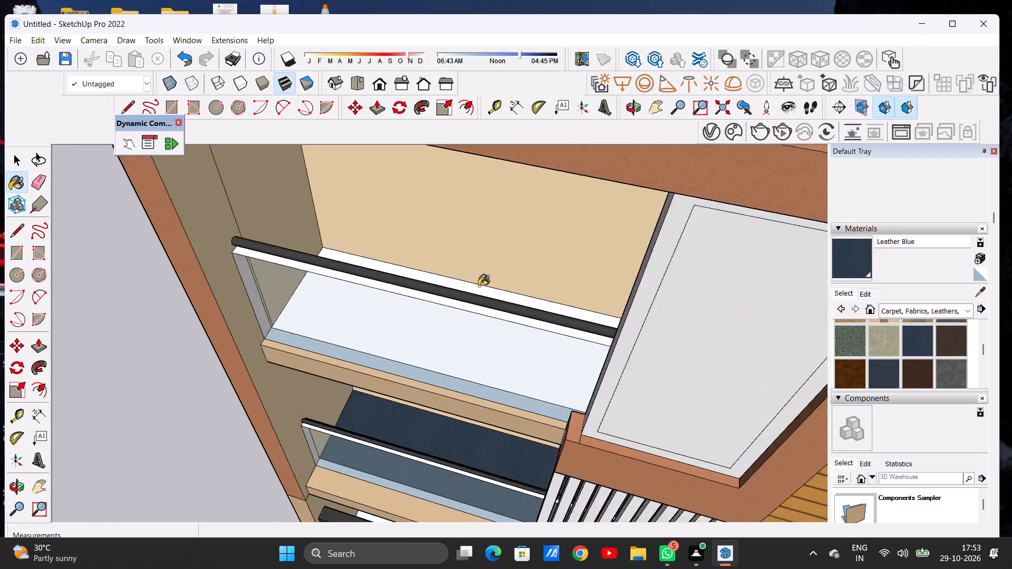
scroll(479, 286, up, 2)
middle_drag(478, 290, 480, 313)
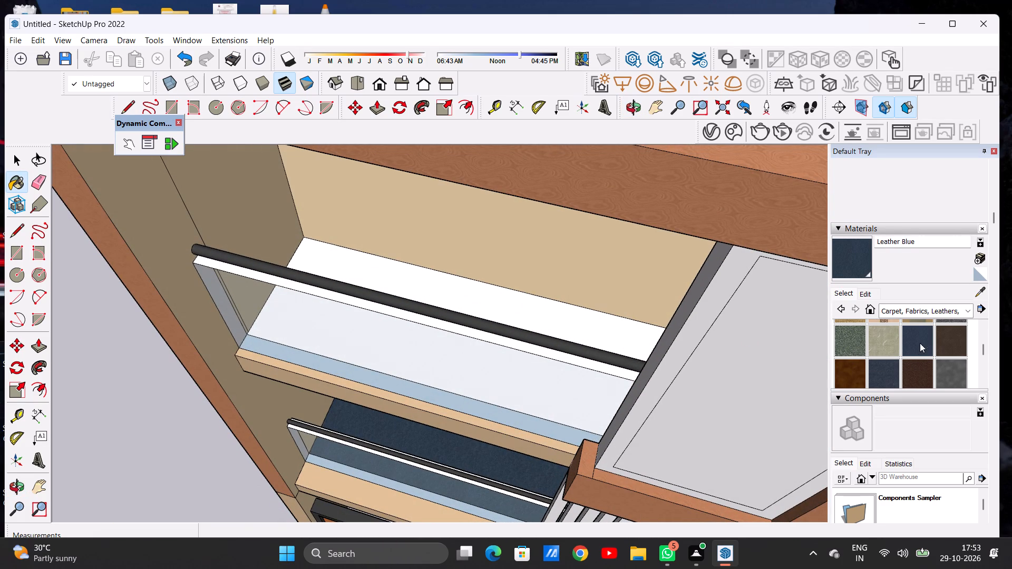
click(840, 375)
click(521, 312)
Examine the upper and lower balcony floors from several angles, including through their glass railings.
middle_drag(503, 318, 569, 326)
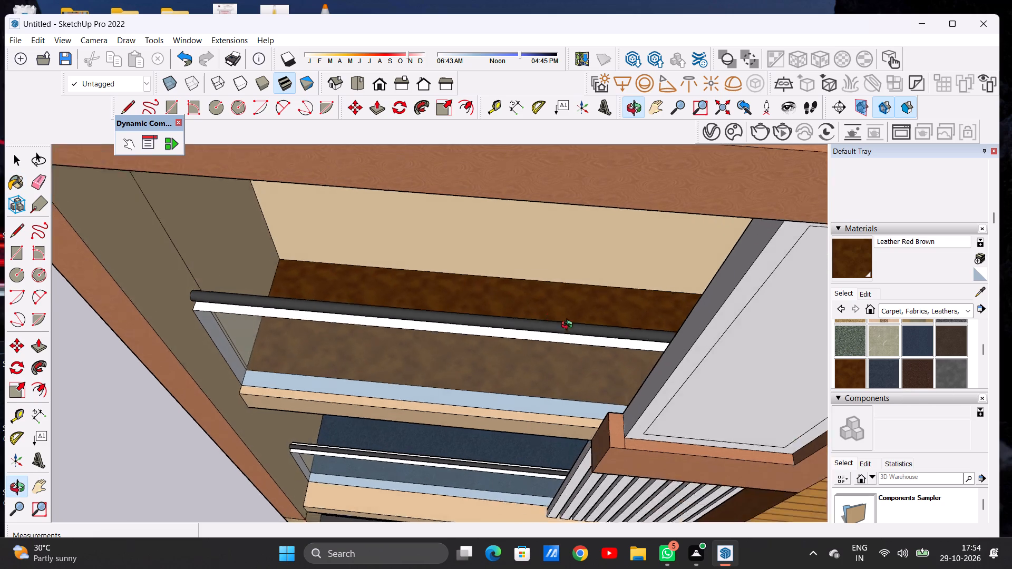
middle_drag(569, 326, 428, 316)
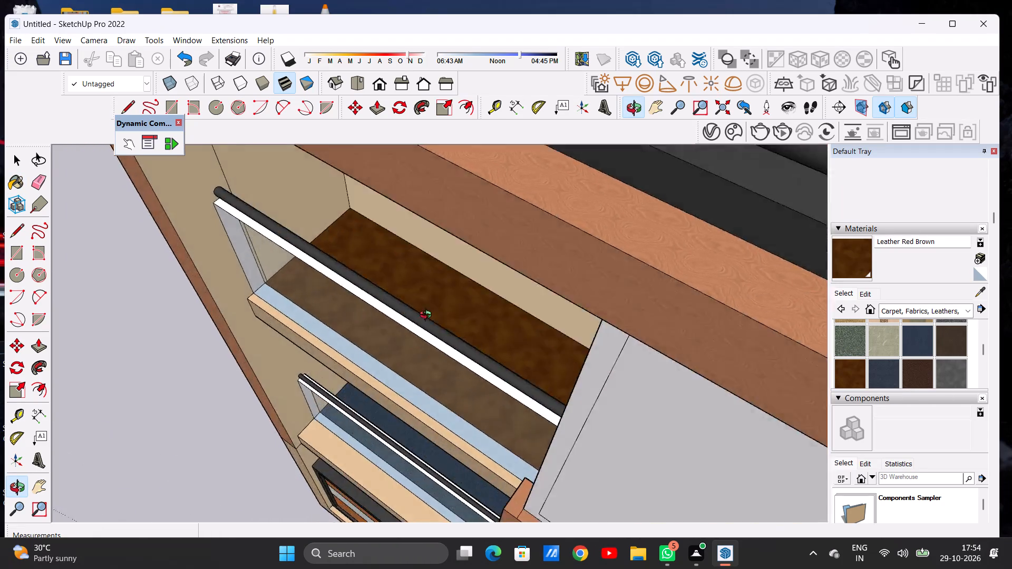
middle_drag(428, 316, 521, 259)
scroll(551, 283, down, 12)
scroll(484, 401, up, 13)
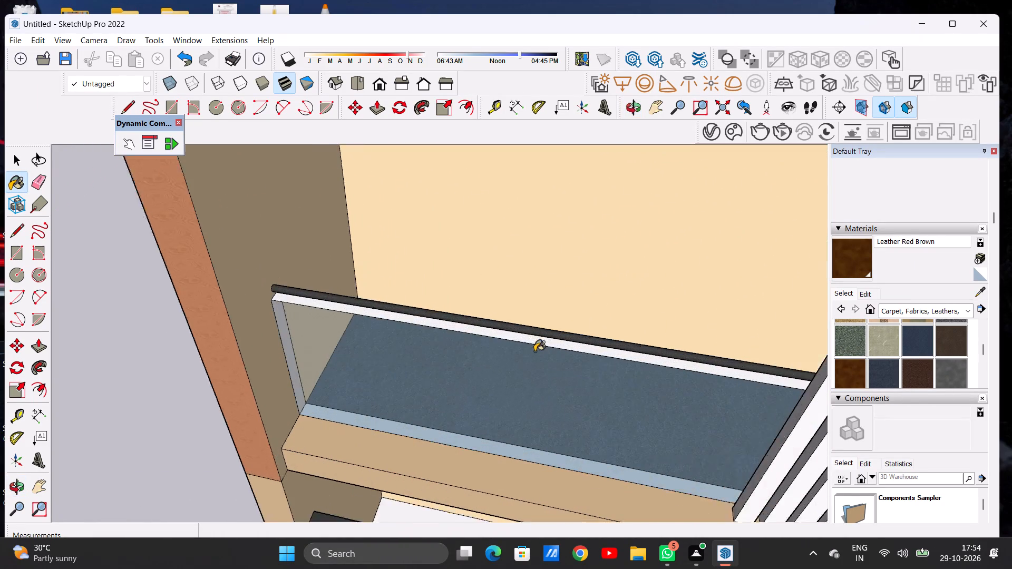
scroll(534, 351, up, 2)
middle_drag(489, 336, 548, 303)
scroll(503, 311, down, 8)
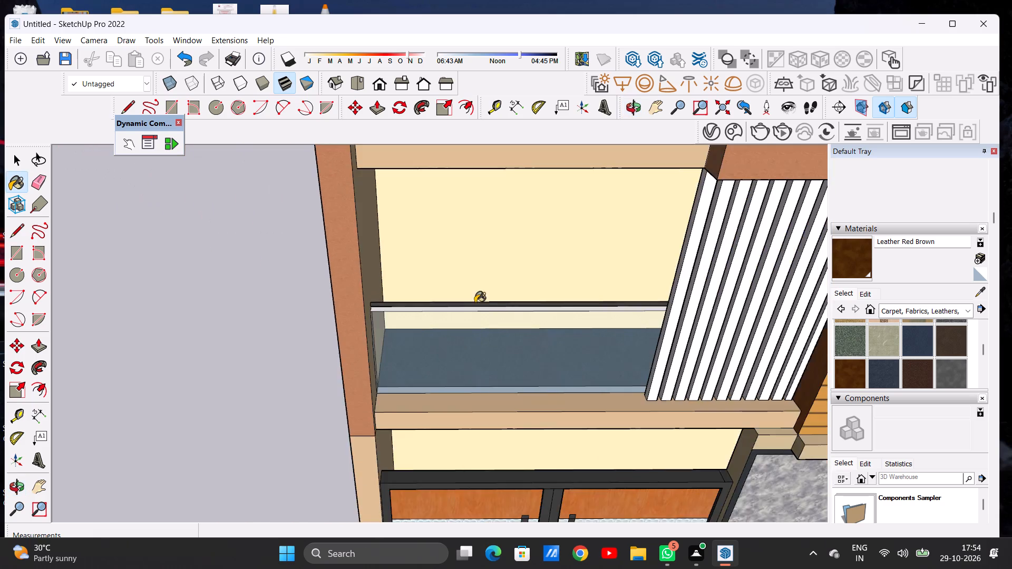
scroll(475, 303, down, 11)
Paint the floor of the recess above the wooden double doors with the Carpet Pattern Leaf Squares material.
scroll(476, 411, up, 7)
scroll(493, 367, up, 8)
middle_drag(463, 336, 425, 405)
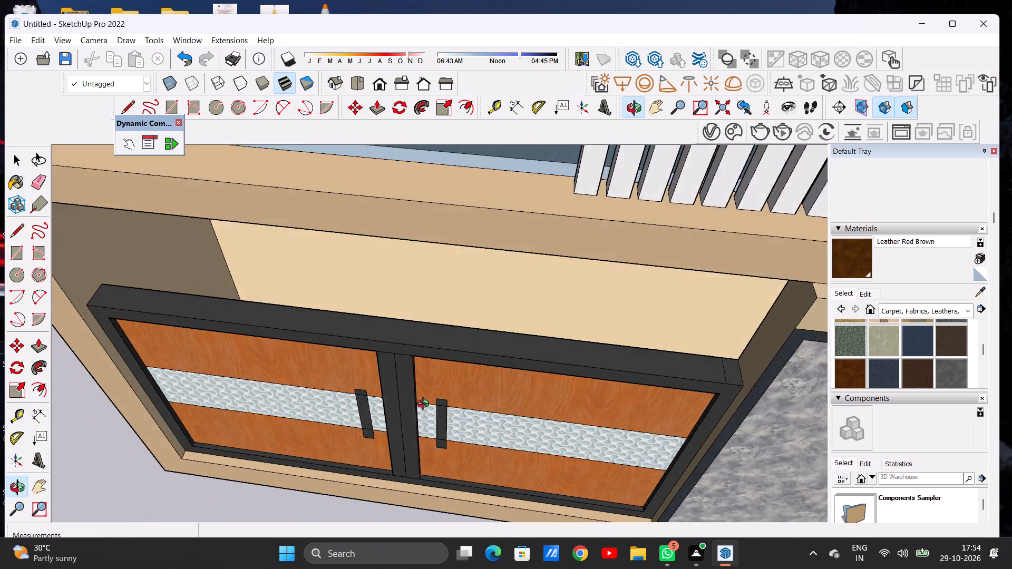
middle_drag(425, 405, 425, 459)
middle_click(425, 459)
scroll(513, 351, up, 6)
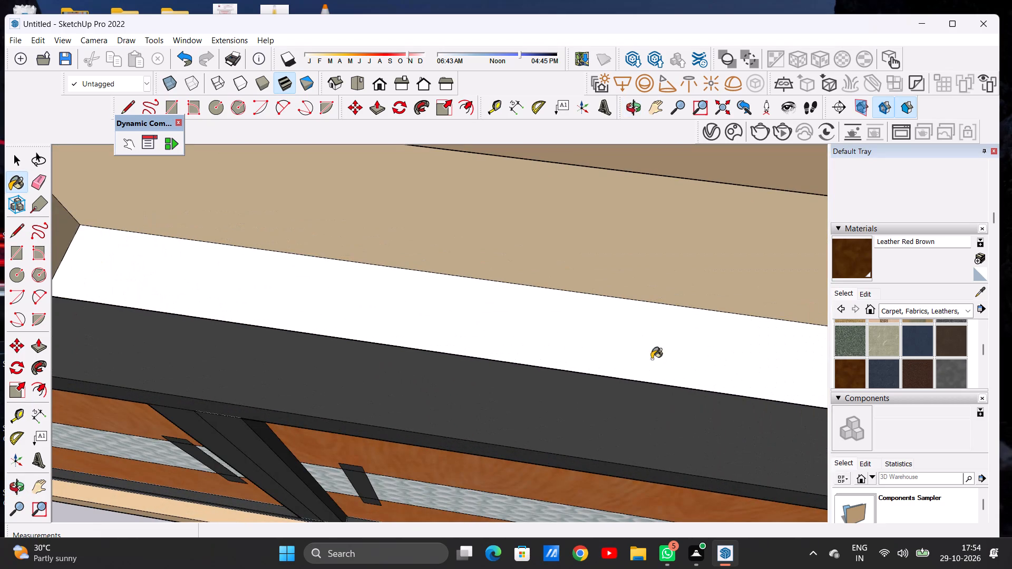
scroll(880, 361, down, 2)
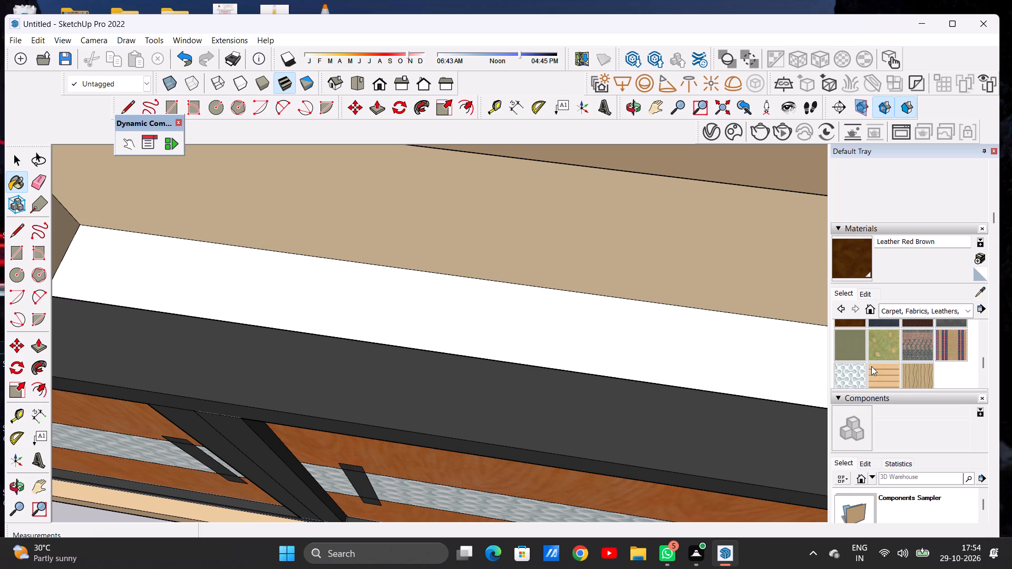
scroll(871, 366, up, 2)
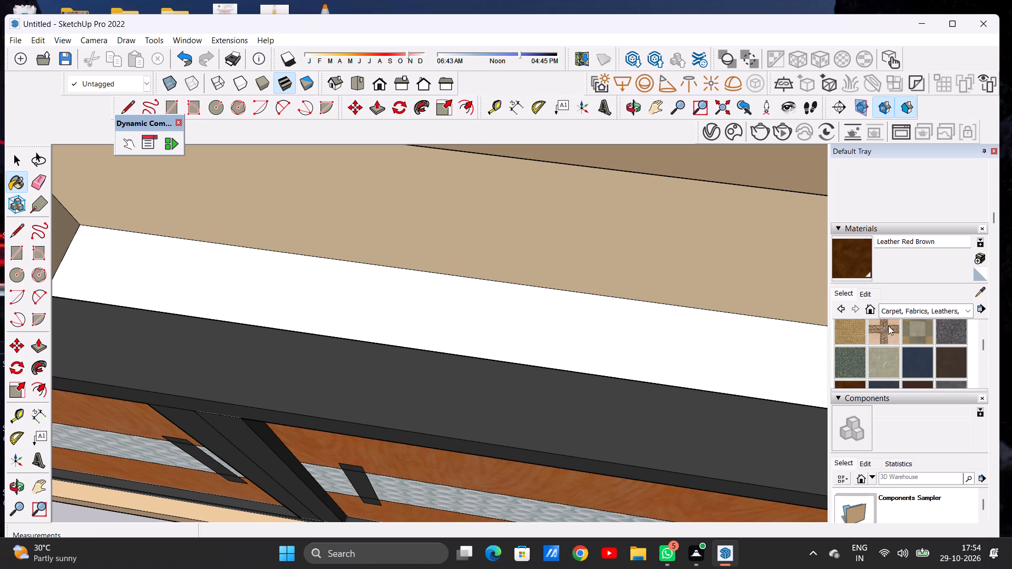
click(884, 328)
click(636, 341)
Set the Carpet Pattern Leaf Squares texture size to 2' in width and height.
scroll(578, 343, up, 8)
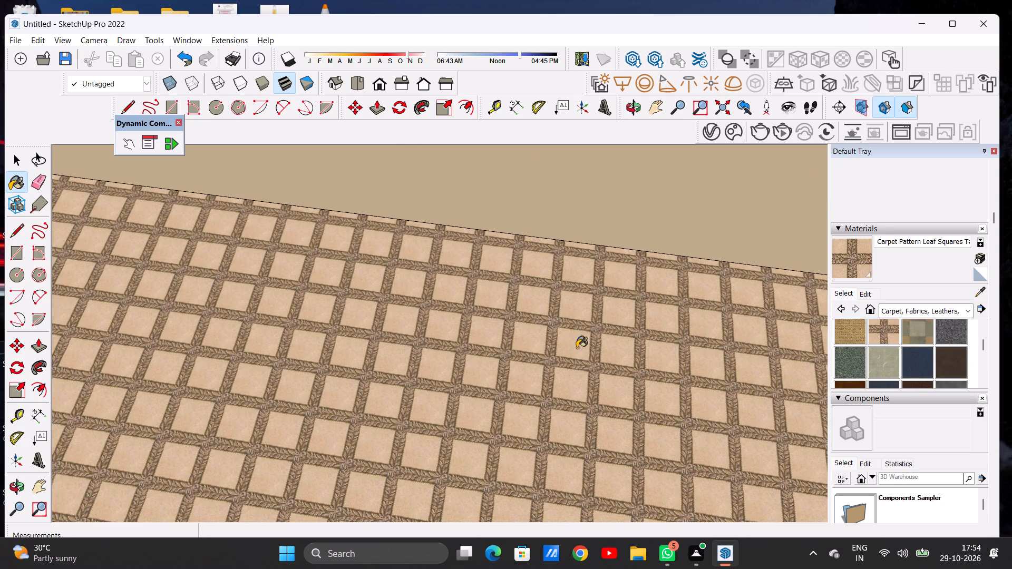
scroll(532, 363, down, 9)
scroll(528, 361, up, 1)
scroll(528, 361, down, 2)
scroll(529, 358, up, 6)
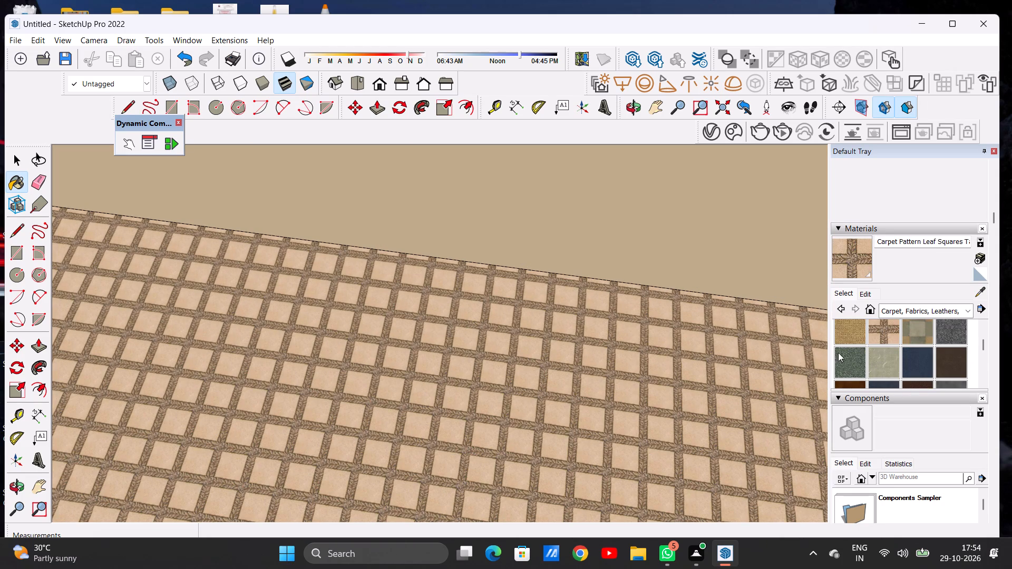
click(867, 293)
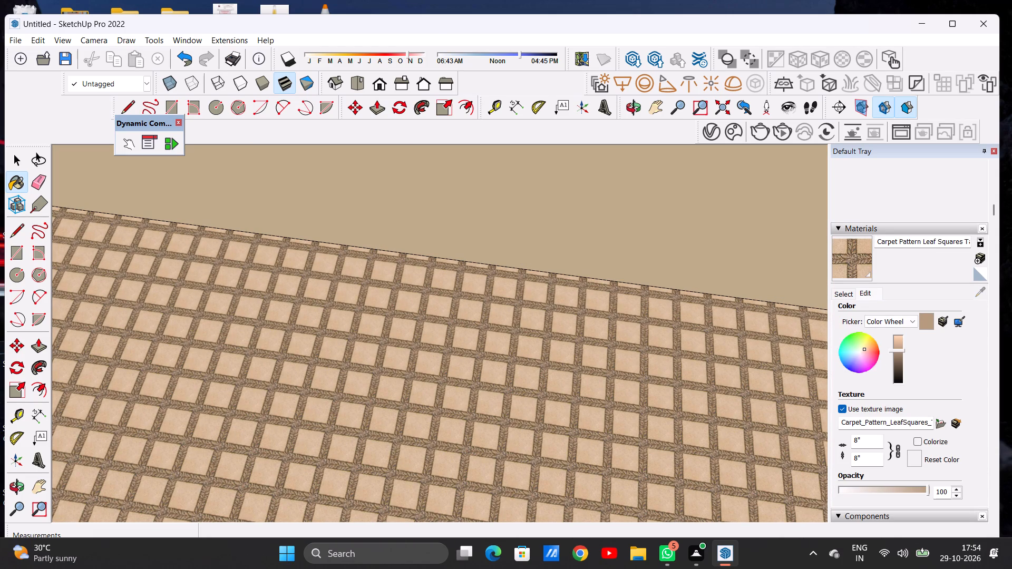
click(868, 457)
key(BackSpace)
key(BackSpace)
key(BackSpace)
key(BackSpace)
key(BackSpace)
key(BackSpace)
key(BackSpace)
key(BackSpace)
key(BackSpace)
key(BackSpace)
key(BackSpace)
key(BackSpace)
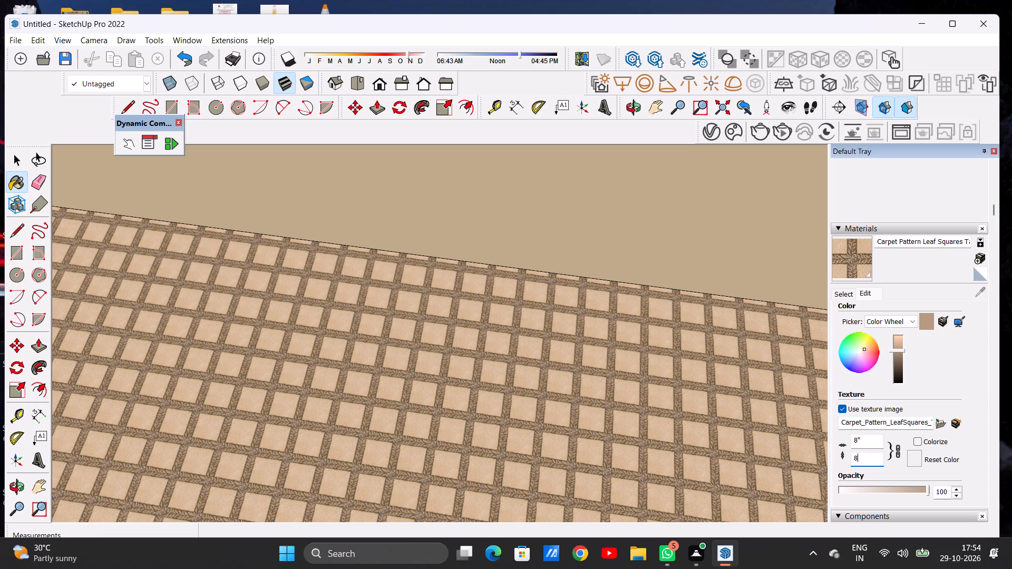
key(3)
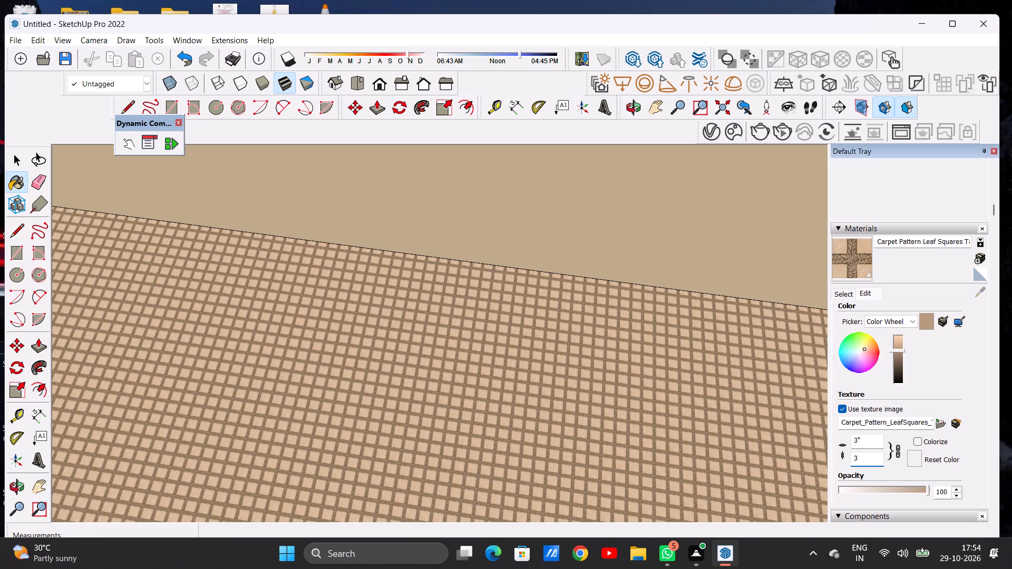
key(apostrophe)
key(BackSpace)
key(BackSpace)
key(BackSpace)
text(2')
key(Return)
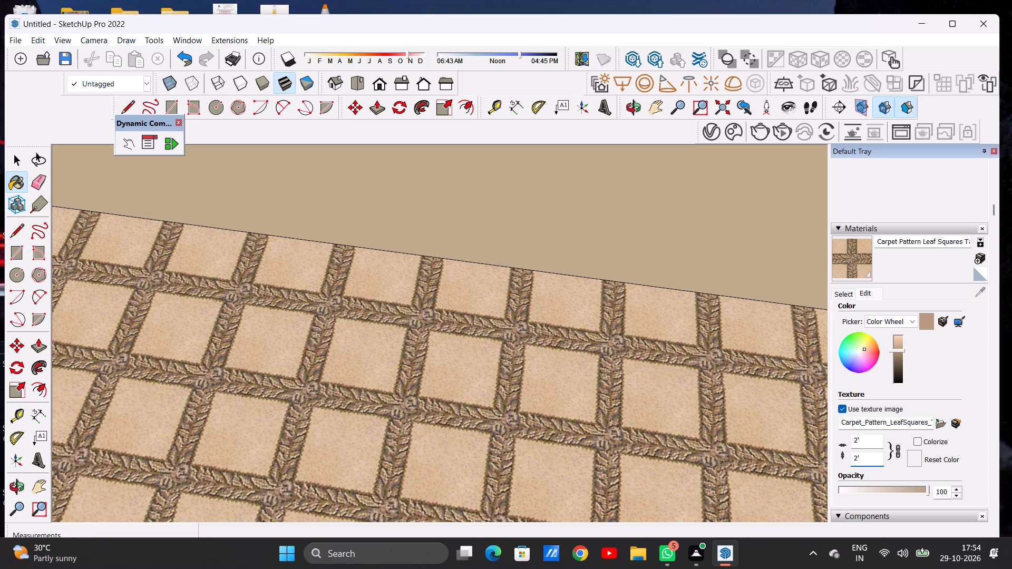
key(space)
Examine the carpeted recess above the double doors, the balconies and the whole house from above and from the front.
scroll(382, 408, down, 5)
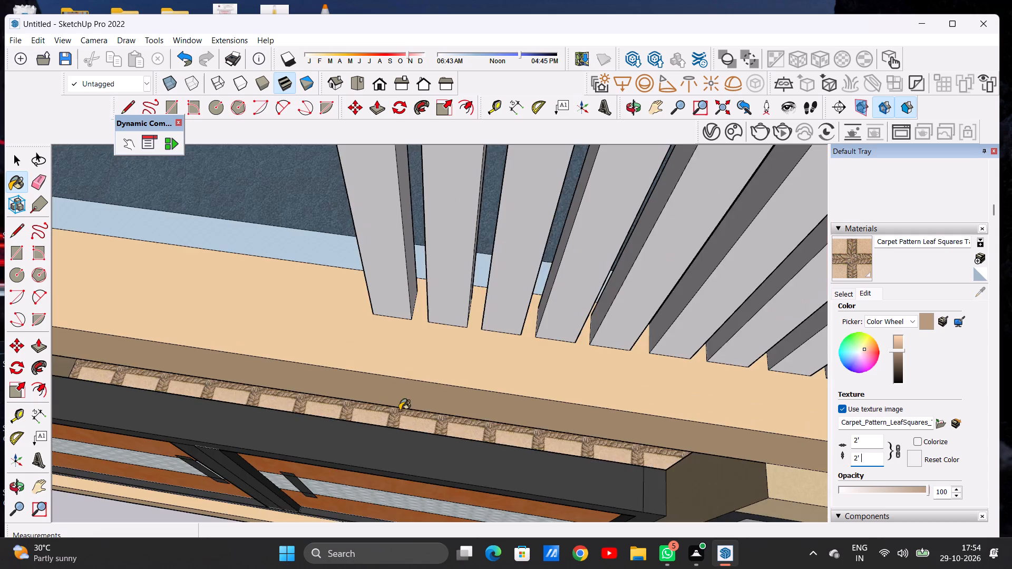
scroll(400, 410, down, 18)
scroll(473, 360, up, 1)
scroll(475, 359, down, 7)
scroll(470, 352, up, 1)
scroll(470, 353, down, 13)
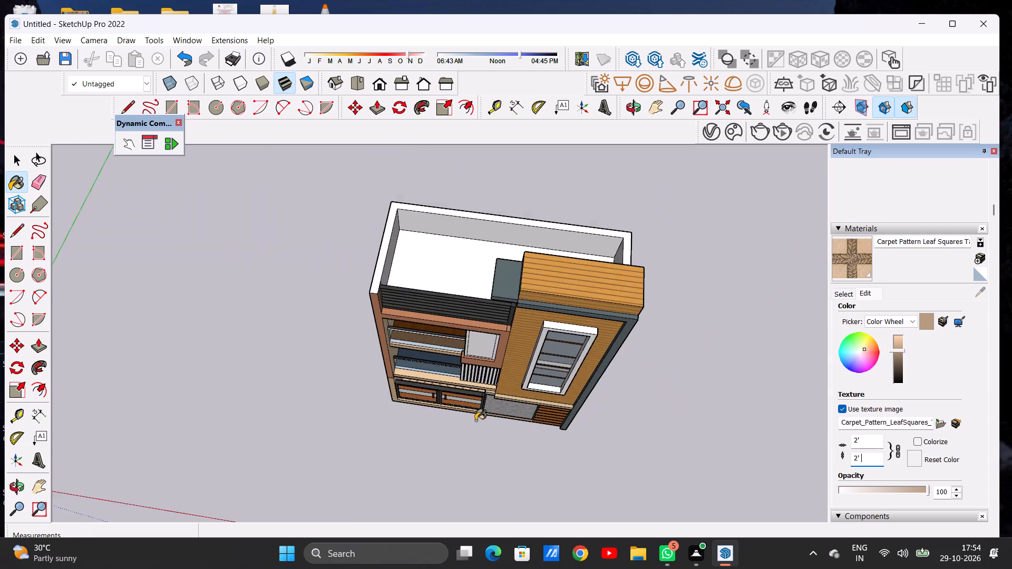
middle_drag(476, 407, 488, 283)
scroll(486, 283, up, 13)
scroll(430, 401, down, 1)
scroll(430, 401, up, 4)
middle_drag(436, 367, 376, 413)
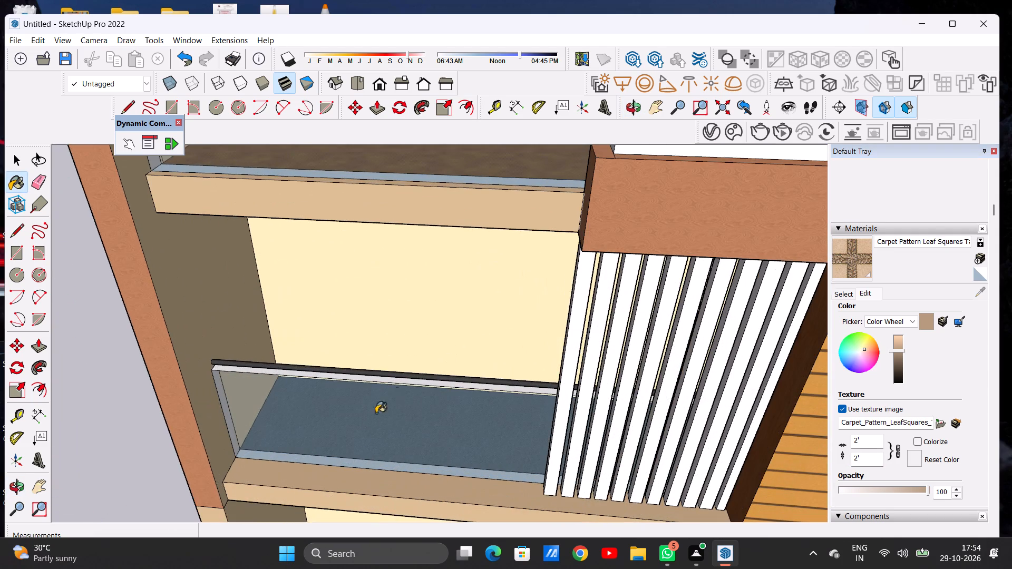
middle_drag(376, 413, 471, 359)
scroll(430, 375, down, 17)
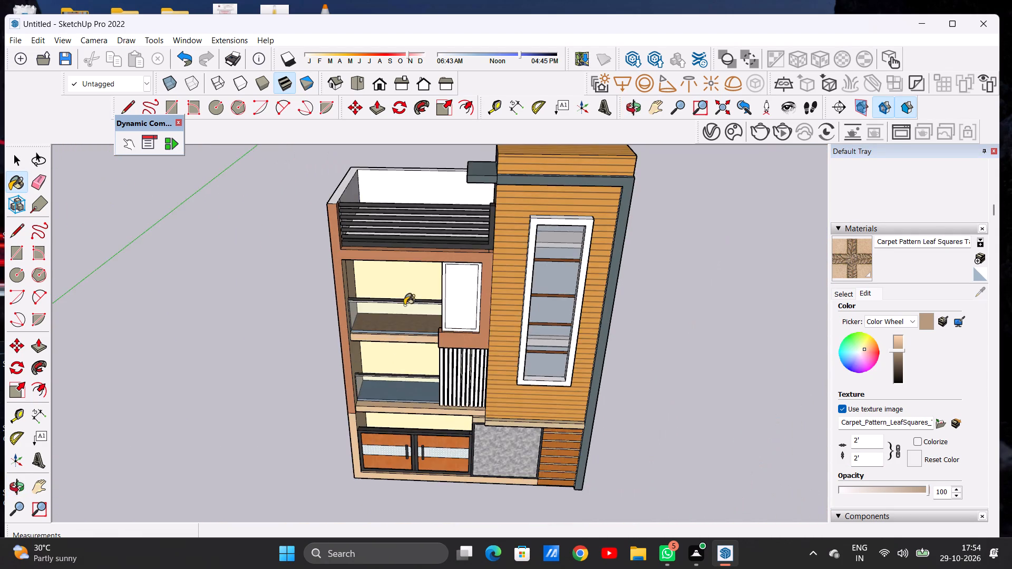
middle_drag(404, 305, 415, 277)
scroll(400, 311, down, 12)
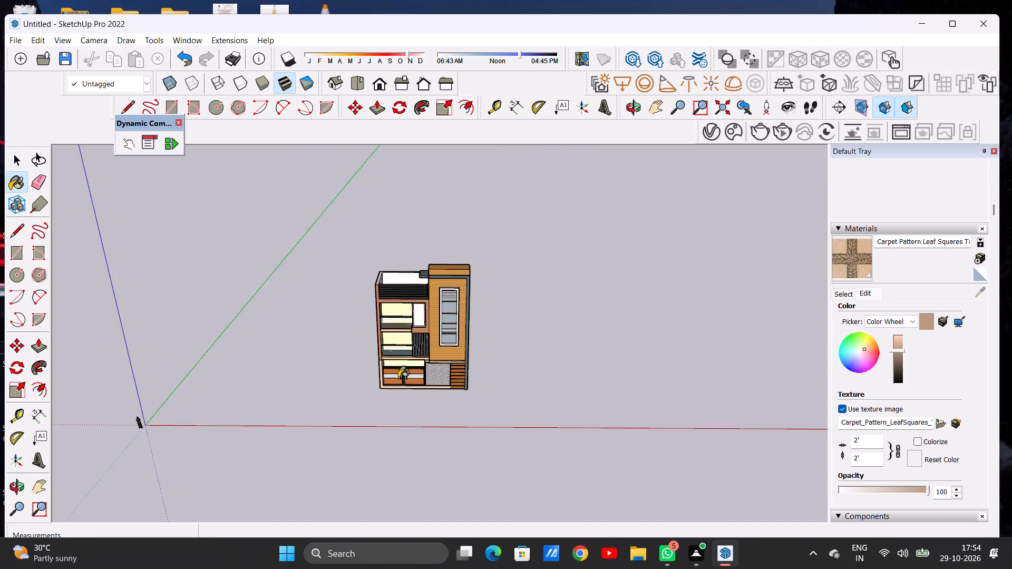
middle_drag(395, 392, 396, 330)
scroll(414, 338, up, 7)
key(space)
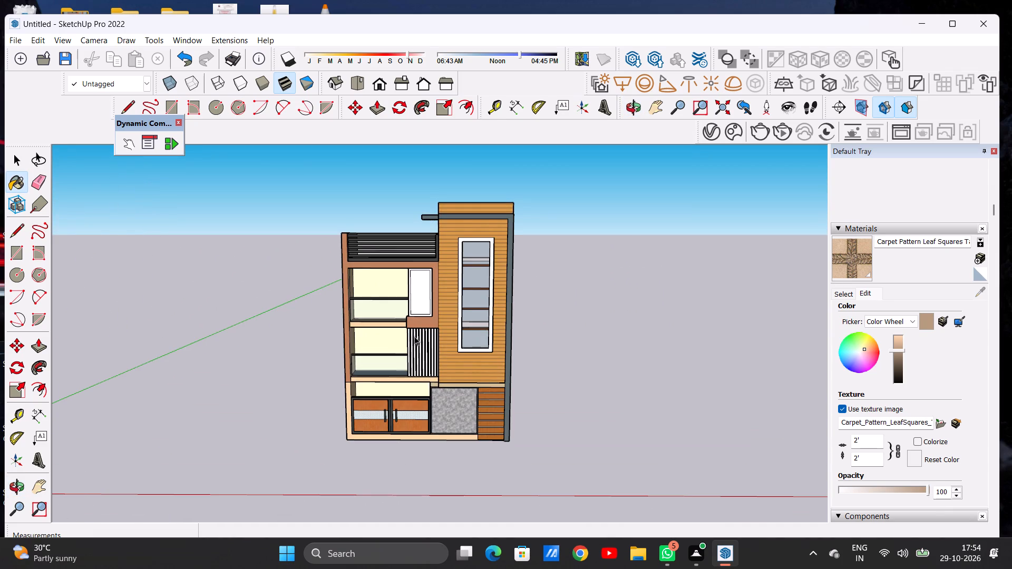
Examine the upper balcony's leather floor and railing up close.
scroll(400, 321, down, 6)
middle_drag(378, 290, 351, 388)
scroll(377, 316, up, 1)
scroll(377, 316, down, 1)
scroll(377, 316, up, 4)
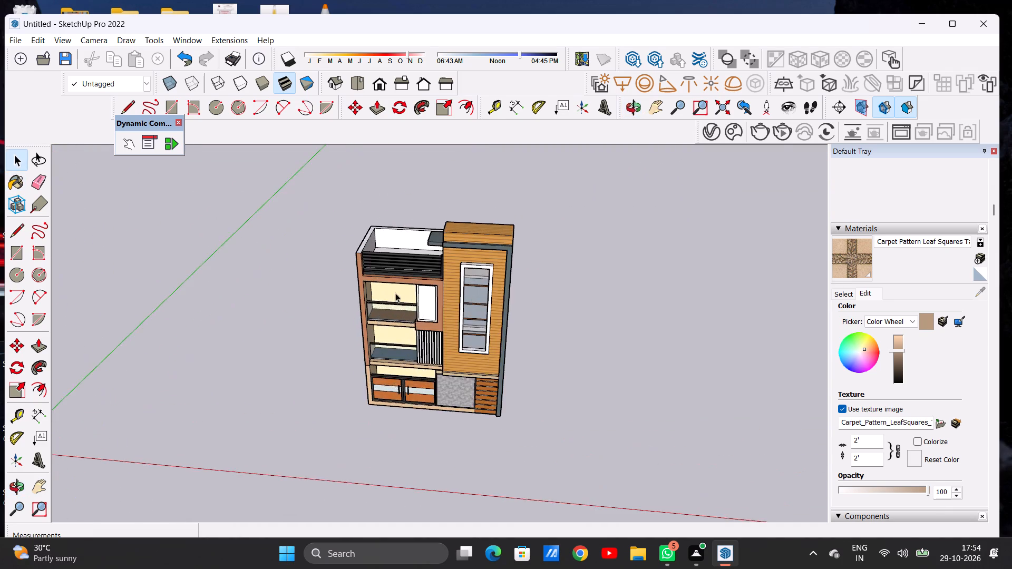
scroll(395, 293, up, 3)
scroll(400, 284, down, 1)
scroll(400, 284, up, 7)
scroll(398, 300, down, 1)
middle_drag(388, 300, 339, 380)
scroll(354, 336, up, 10)
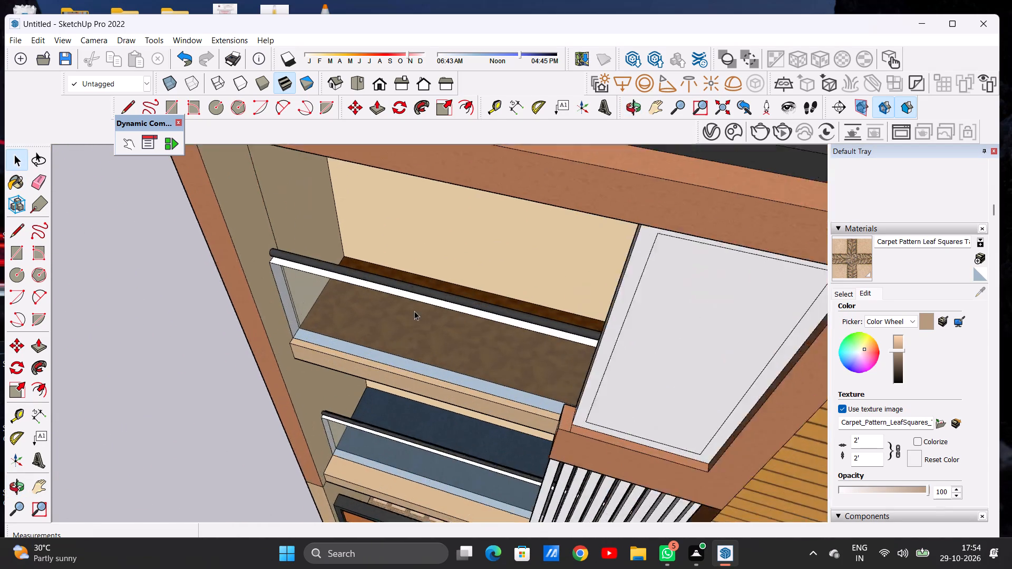
scroll(414, 311, up, 10)
middle_drag(476, 268, 432, 320)
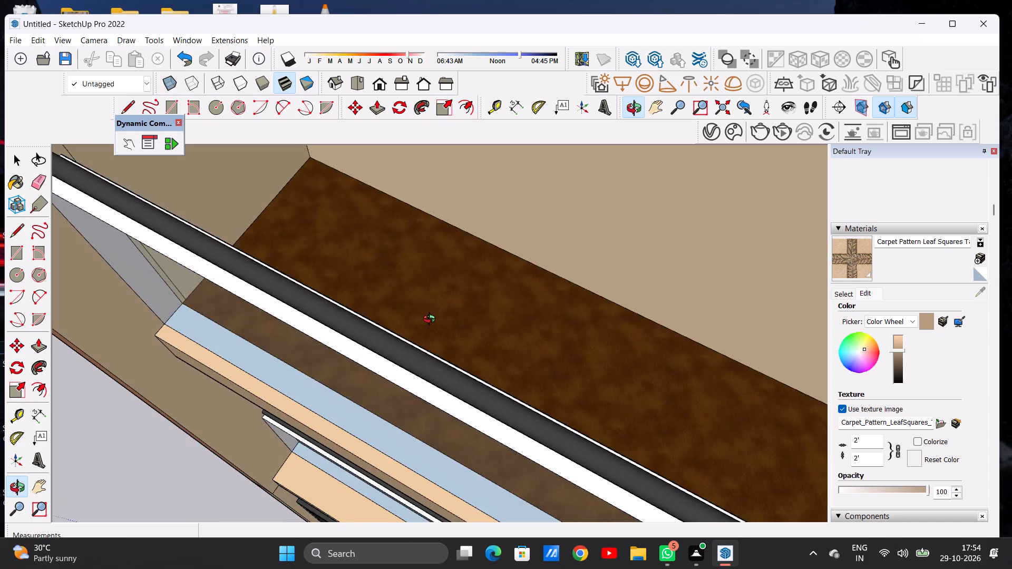
middle_drag(432, 320, 398, 311)
scroll(398, 311, up, 15)
scroll(414, 359, down, 4)
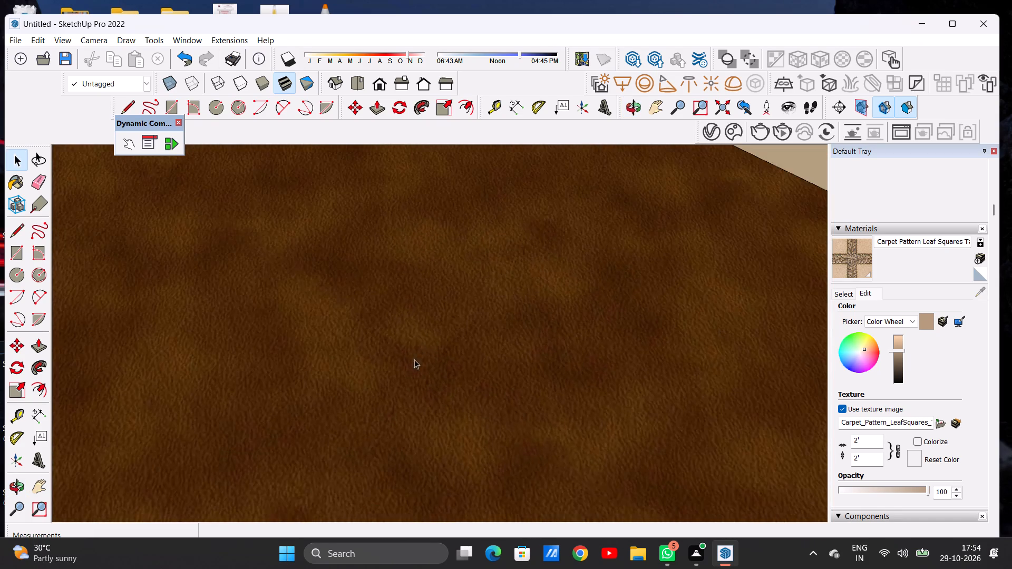
scroll(423, 353, down, 20)
scroll(423, 353, down, 4)
scroll(444, 347, up, 1)
scroll(444, 347, down, 1)
scroll(444, 347, up, 1)
scroll(444, 347, down, 19)
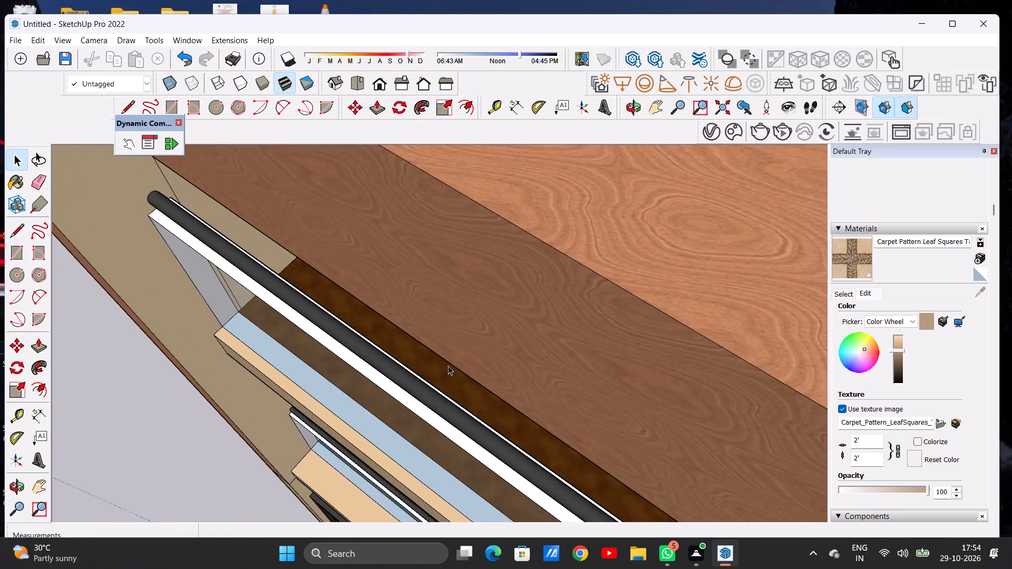
Examine the roof terrace railing, the lower balcony's interior and the overall front elevation.
scroll(448, 366, down, 19)
scroll(483, 333, up, 1)
scroll(483, 333, down, 2)
middle_drag(422, 341, 554, 230)
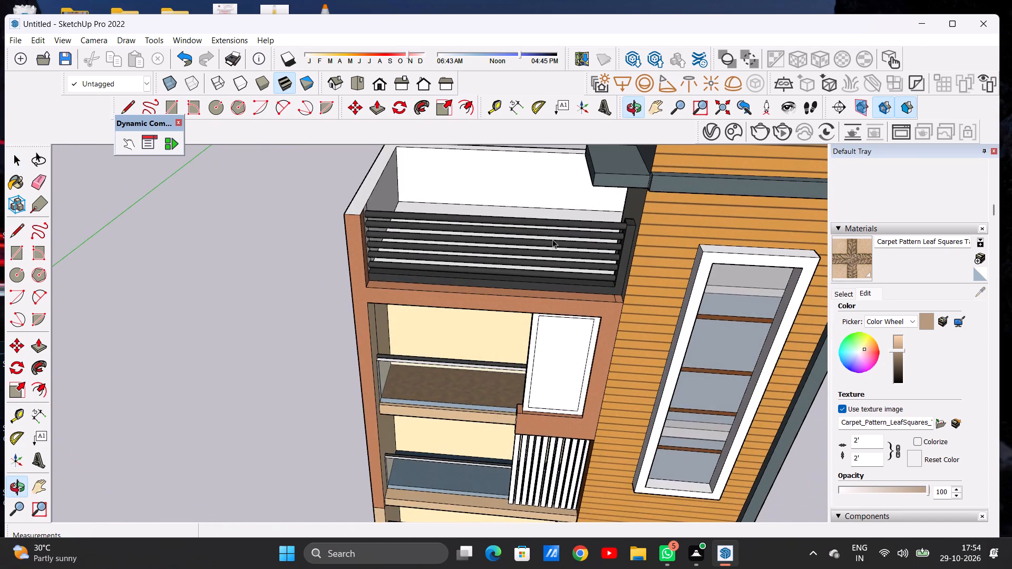
scroll(472, 312, down, 10)
scroll(463, 391, up, 20)
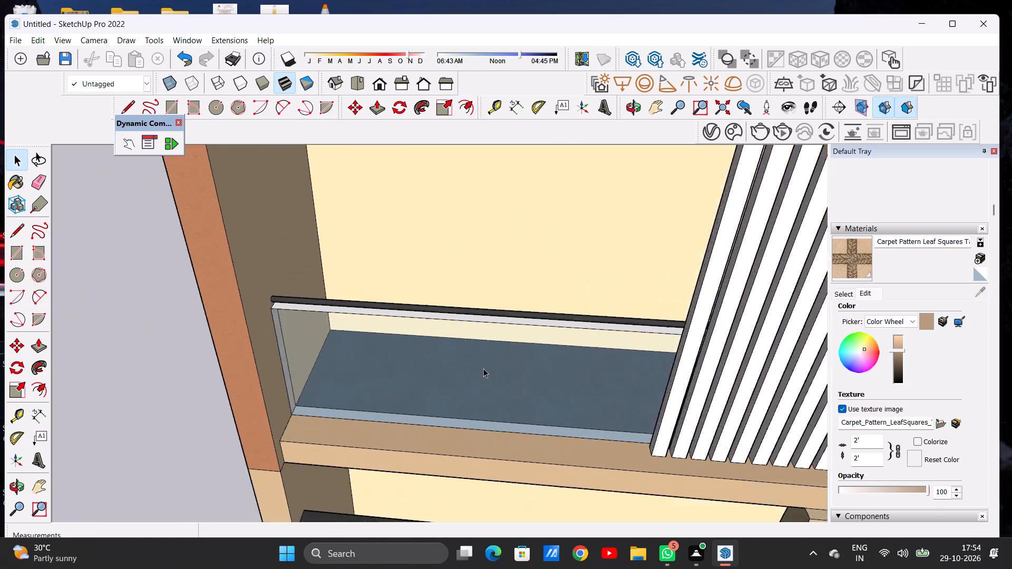
scroll(483, 368, up, 2)
middle_drag(485, 341, 557, 288)
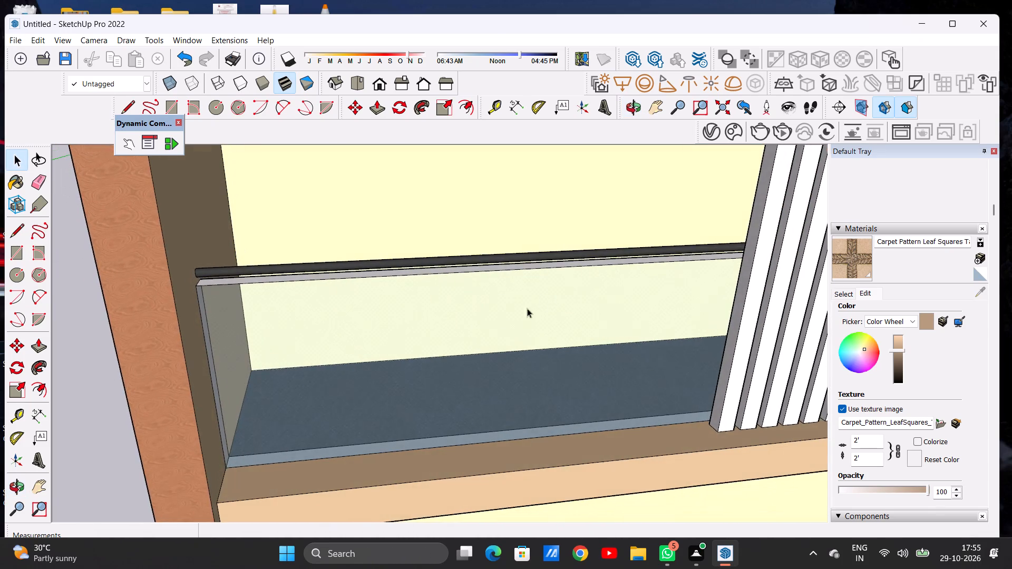
scroll(458, 330, down, 6)
scroll(386, 340, down, 6)
scroll(338, 336, down, 4)
scroll(334, 339, up, 1)
scroll(334, 339, down, 3)
middle_drag(403, 400, 387, 314)
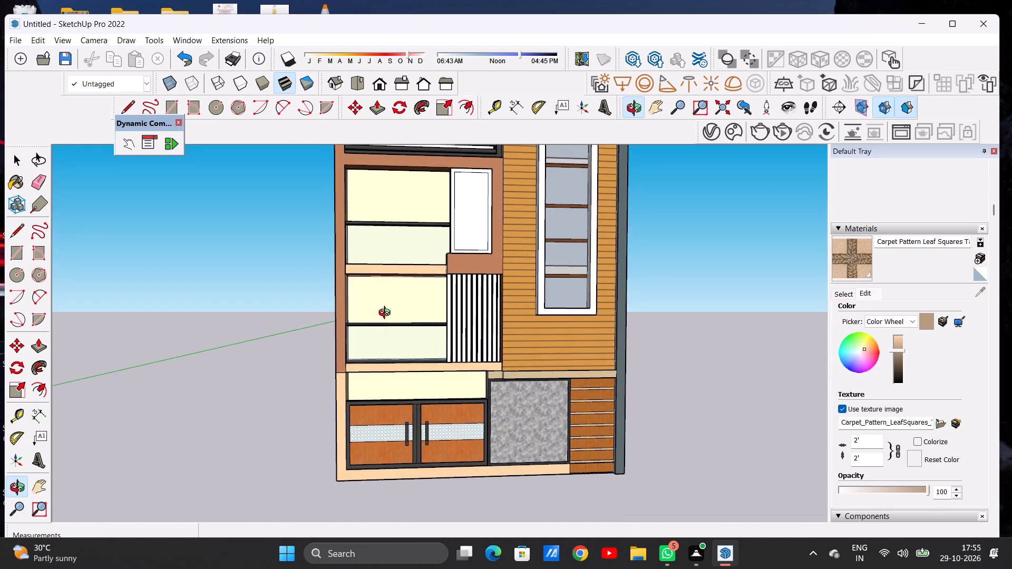
Examine the front elevation, the upper balcony's interior, the roof terrace railing and the wood-clad tower from several angles.
middle_drag(387, 314, 353, 342)
scroll(444, 350, down, 5)
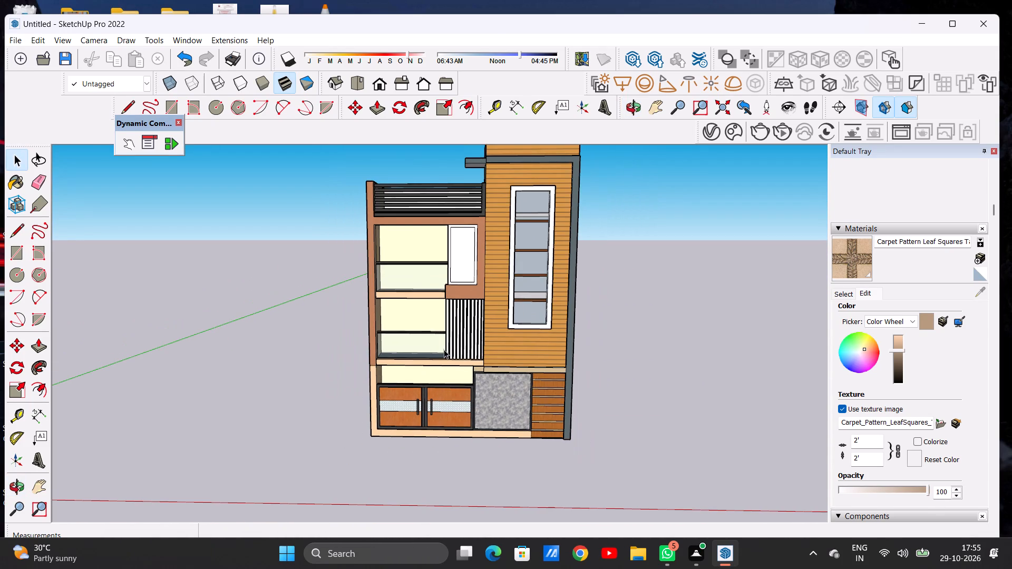
scroll(473, 349, down, 6)
scroll(480, 303, up, 13)
middle_drag(436, 301, 513, 302)
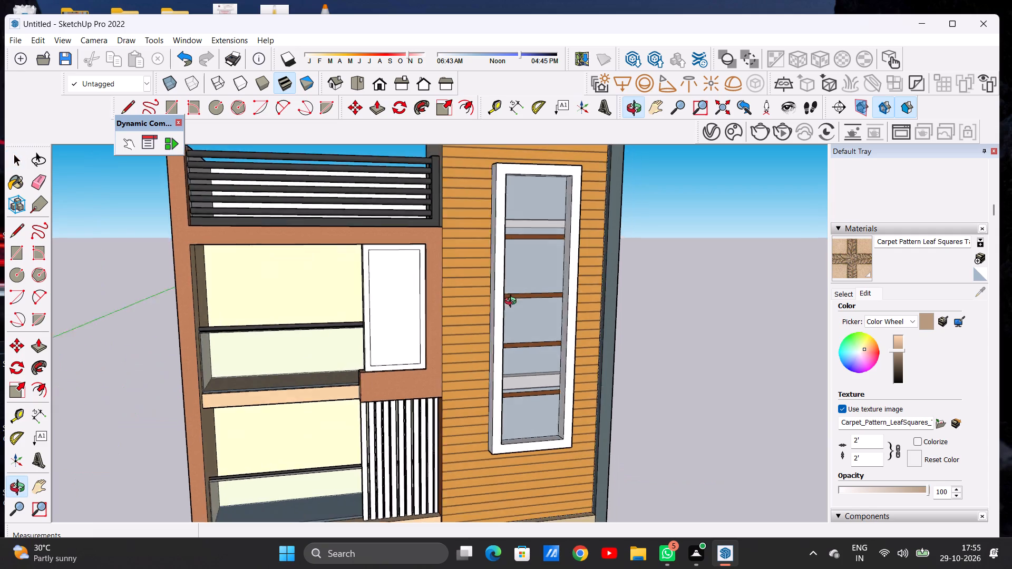
middle_drag(513, 302, 643, 329)
middle_drag(388, 311, 480, 305)
scroll(367, 316, up, 13)
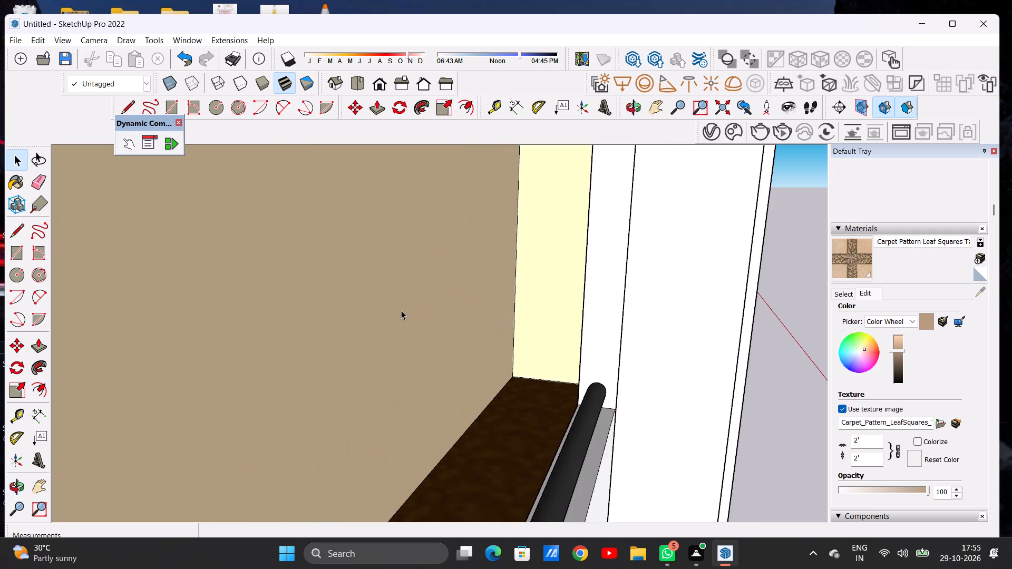
middle_drag(415, 316, 236, 308)
scroll(492, 338, down, 10)
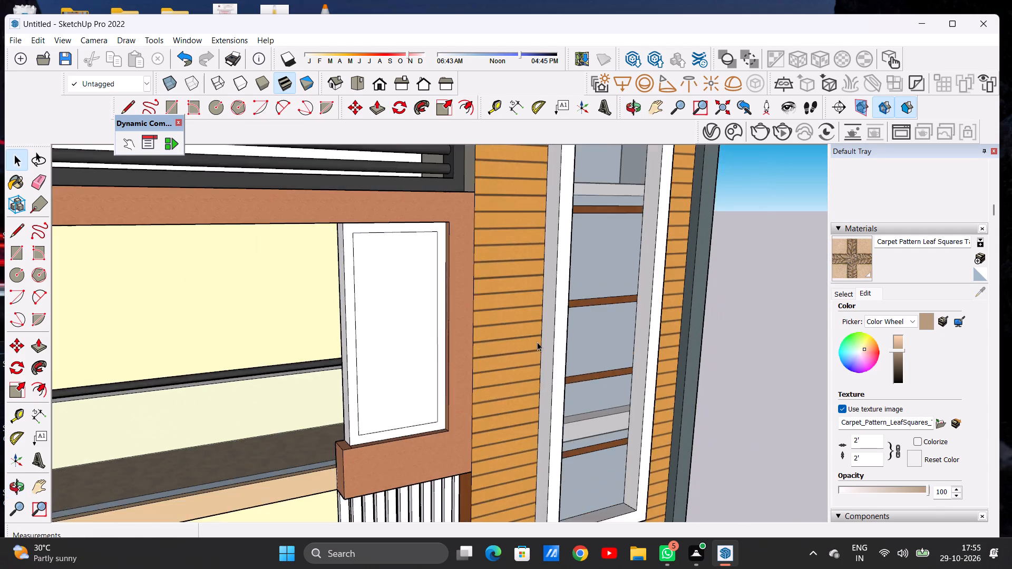
scroll(537, 342, down, 7)
scroll(530, 345, up, 1)
scroll(531, 345, down, 5)
scroll(552, 338, up, 2)
scroll(552, 338, down, 3)
middle_drag(526, 344, 411, 333)
scroll(507, 324, down, 7)
middle_drag(483, 310, 573, 395)
scroll(513, 264, up, 20)
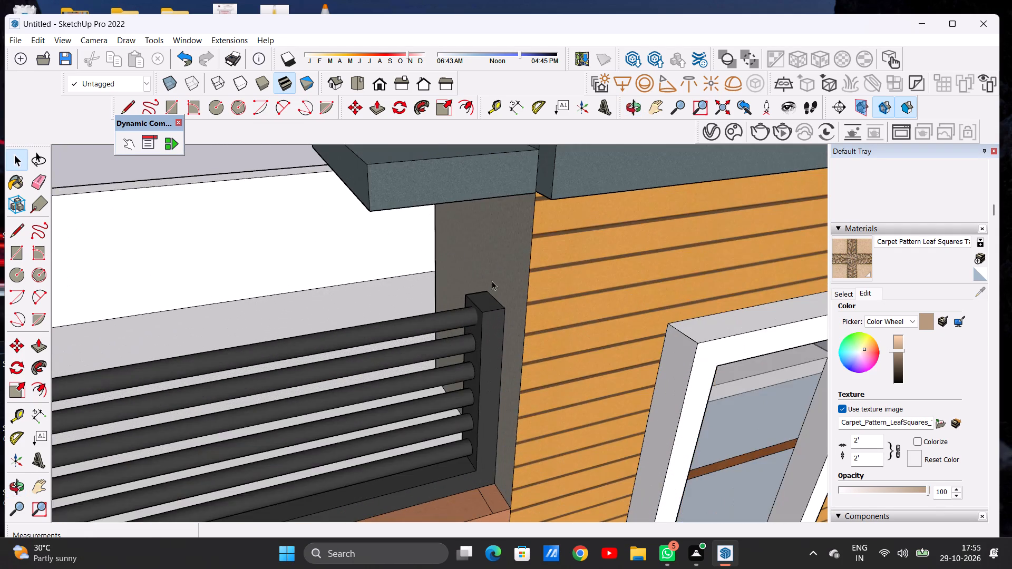
middle_drag(492, 276, 518, 204)
scroll(525, 248, down, 13)
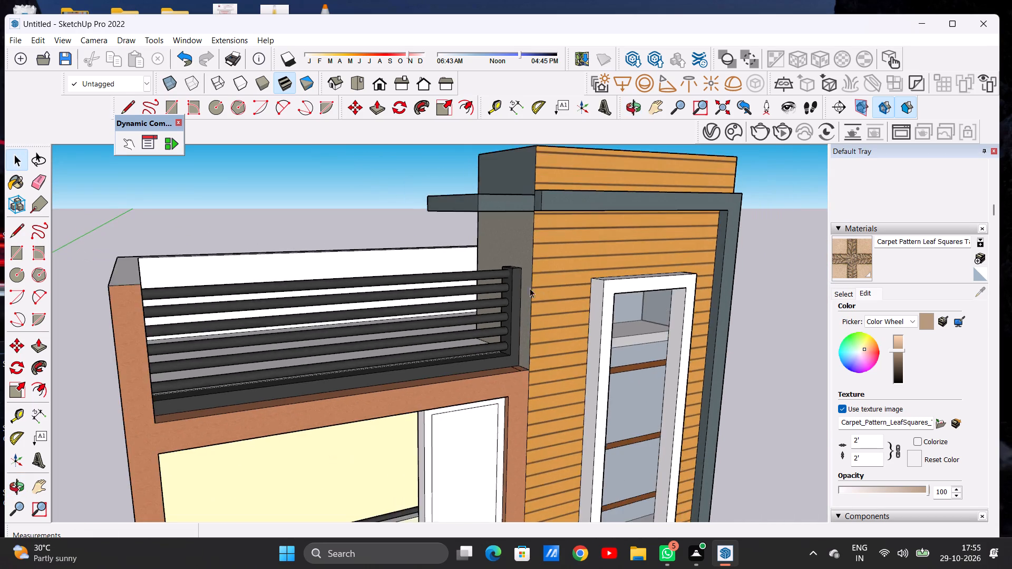
scroll(530, 288, down, 9)
middle_drag(554, 318, 429, 293)
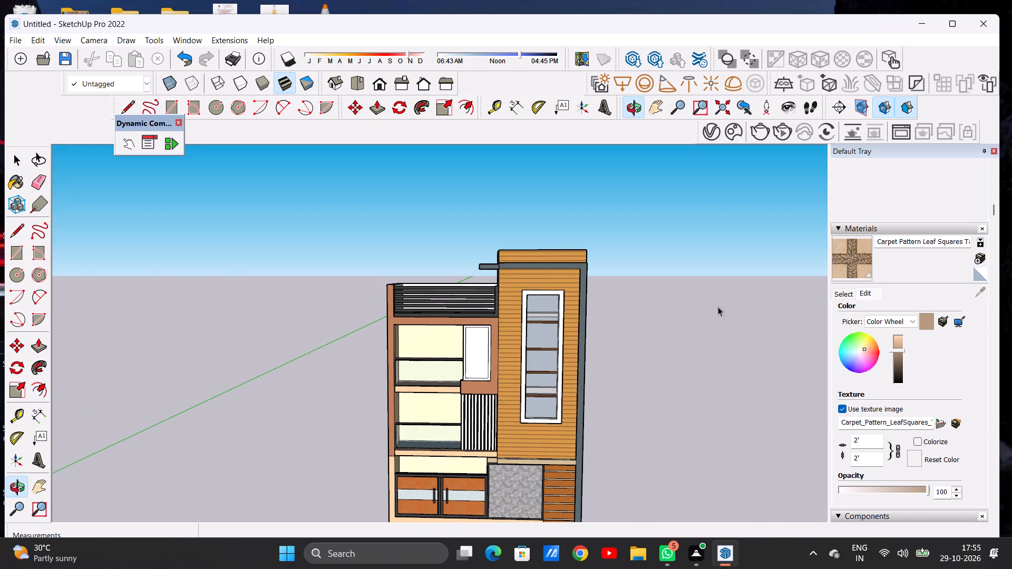
Paint the side wall next to the double doors and its base strip with Field Rectangle Tile from the Tile materials.
click(848, 293)
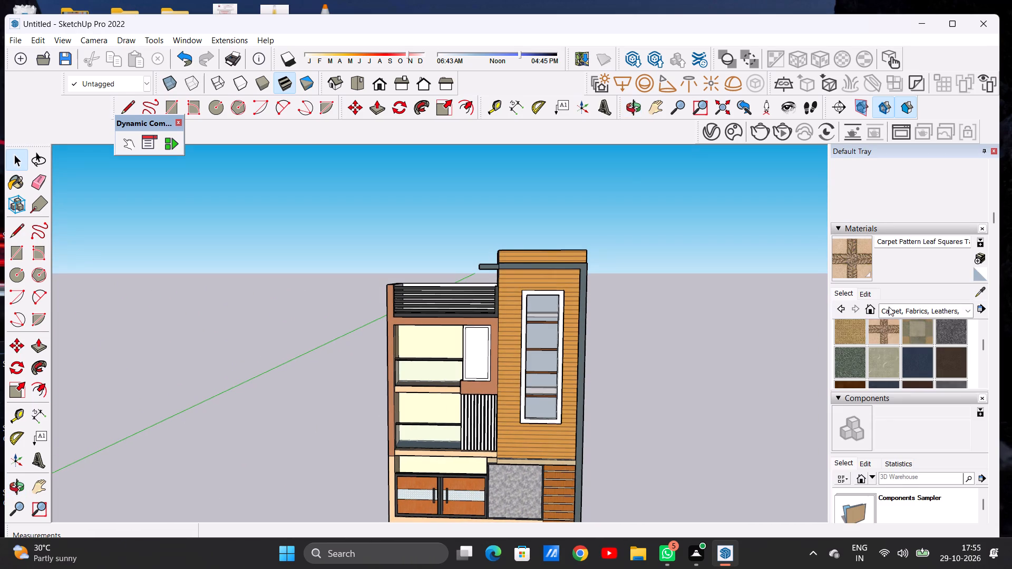
click(889, 307)
click(908, 445)
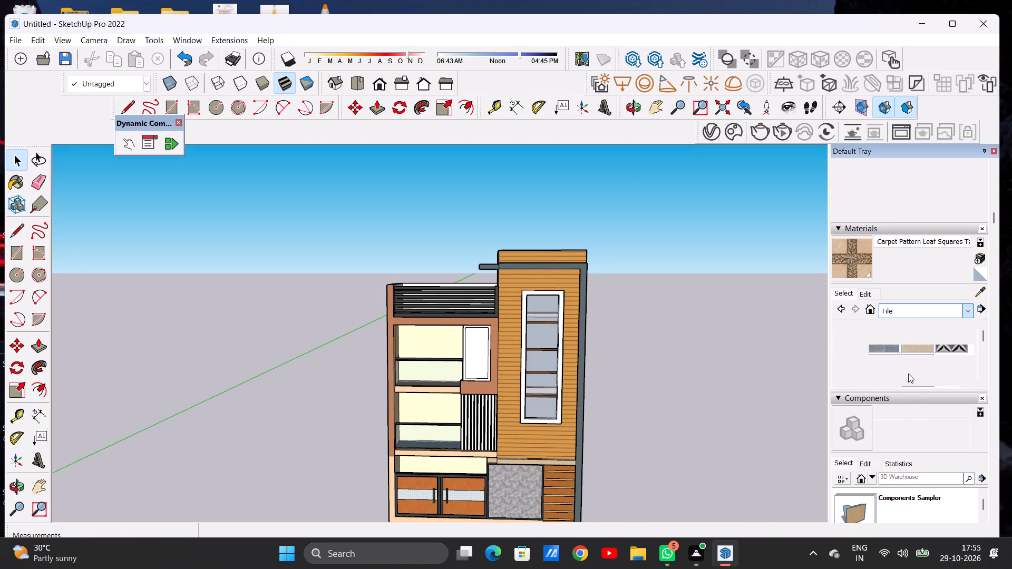
click(877, 369)
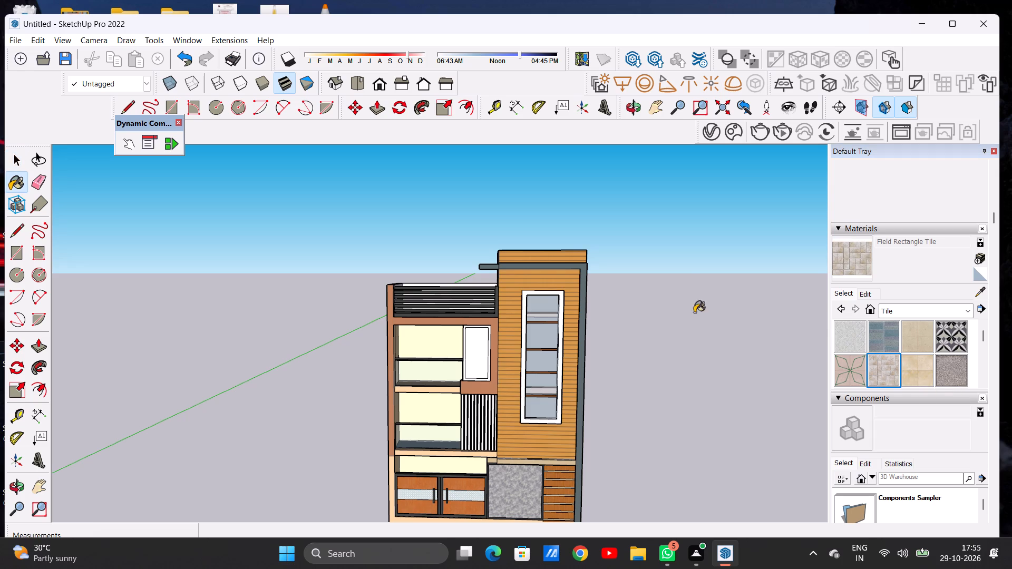
scroll(684, 289, down, 8)
middle_drag(501, 305, 666, 330)
scroll(520, 331, up, 9)
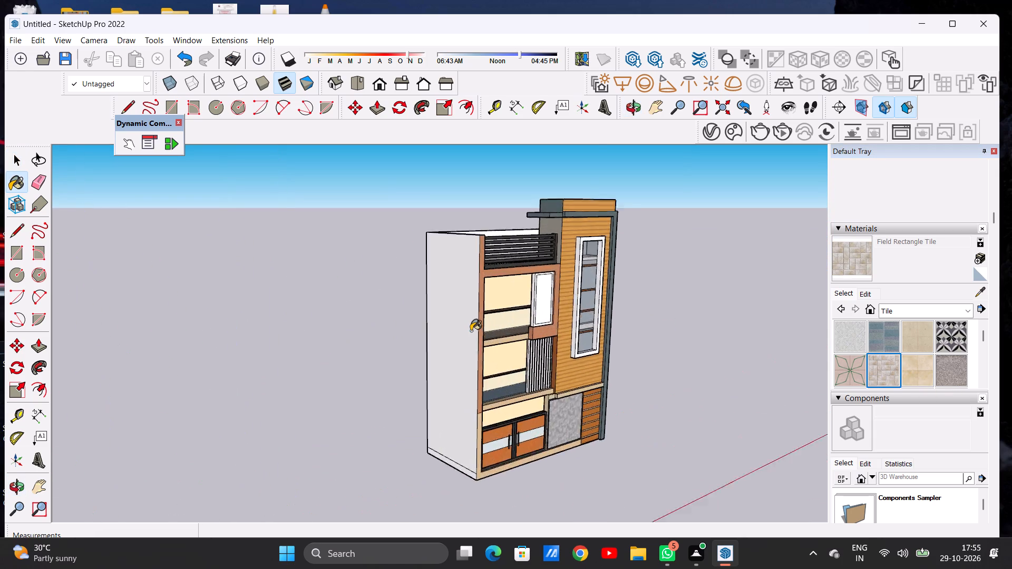
scroll(471, 331, up, 4)
click(464, 332)
scroll(464, 326, down, 14)
scroll(447, 406, up, 7)
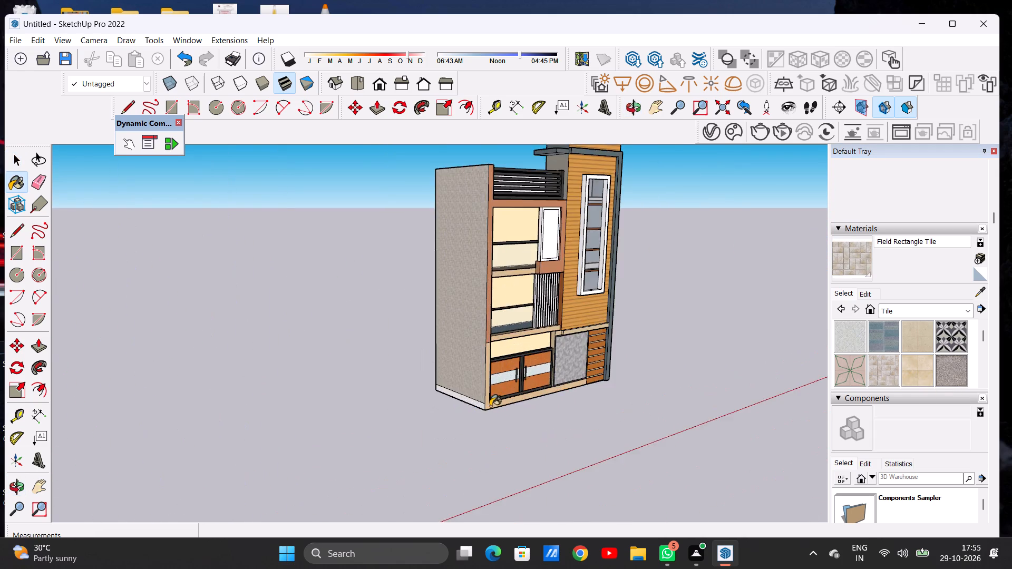
scroll(490, 406, up, 14)
scroll(470, 407, down, 2)
scroll(470, 407, up, 6)
click(465, 408)
scroll(462, 400, down, 11)
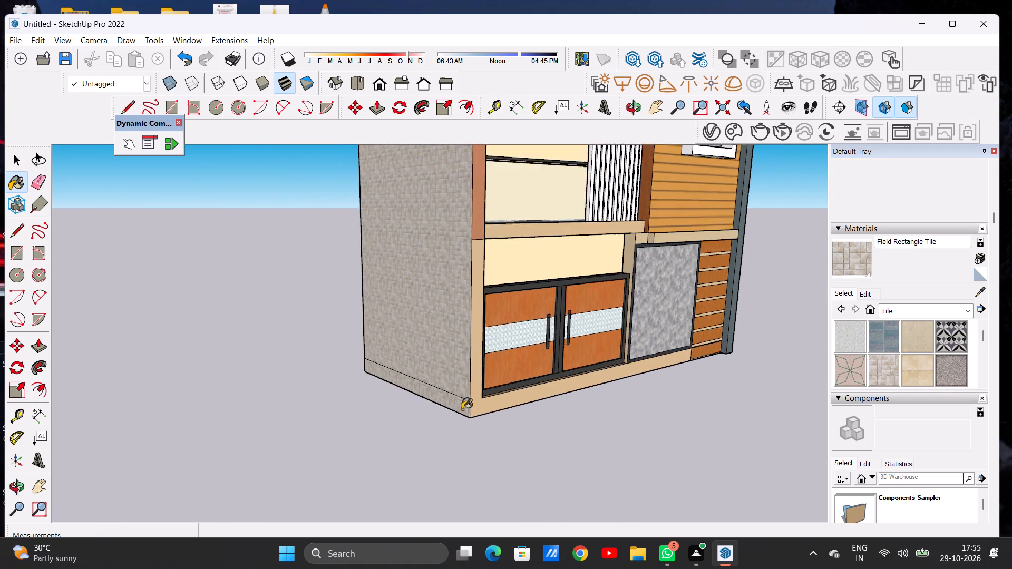
Set the Field Rectangle Tile texture height to 5'.
scroll(462, 409, down, 3)
scroll(464, 359, up, 19)
scroll(462, 358, down, 1)
scroll(462, 358, up, 3)
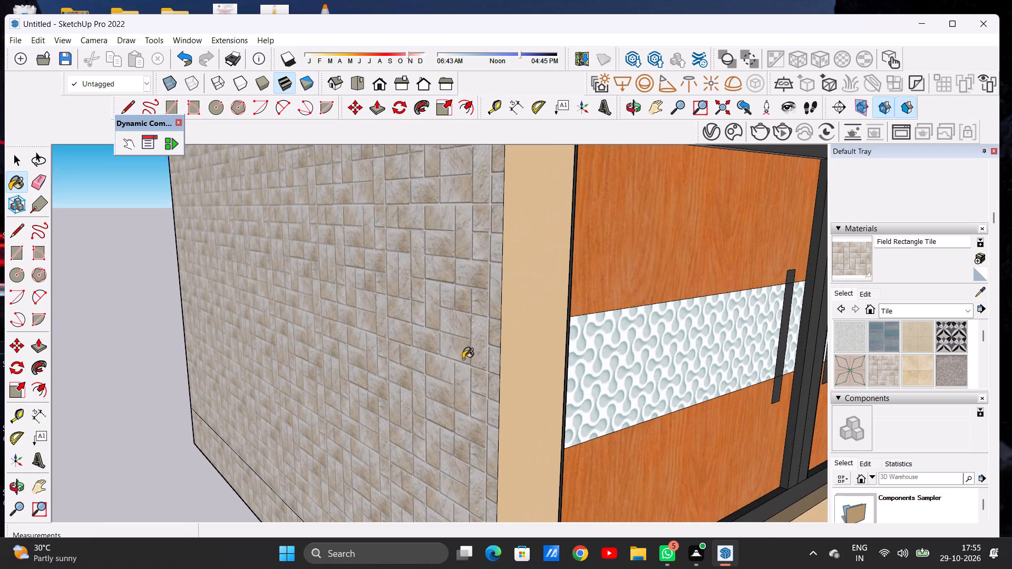
click(864, 293)
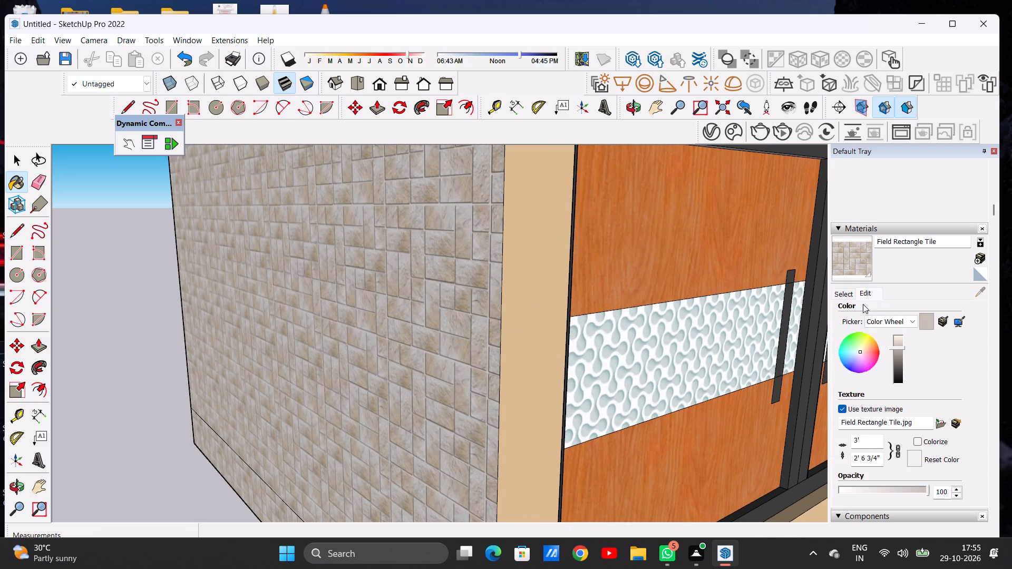
click(882, 458)
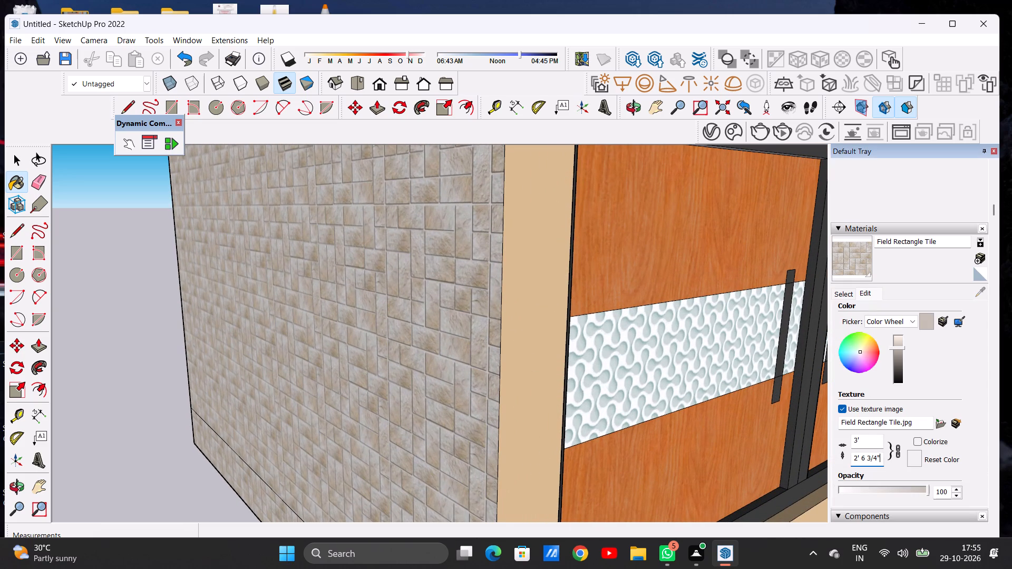
key(BackSpace)
key(BackSpace)
key(BackSpace)
key(BackSpace)
key(BackSpace)
key(BackSpace)
key(BackSpace)
key(BackSpace)
key(BackSpace)
key(BackSpace)
key(BackSpace)
key(BackSpace)
key(BackSpace)
key(BackSpace)
key(BackSpace)
key(BackSpace)
key(BackSpace)
key(BackSpace)
key(BackSpace)
key(BackSpace)
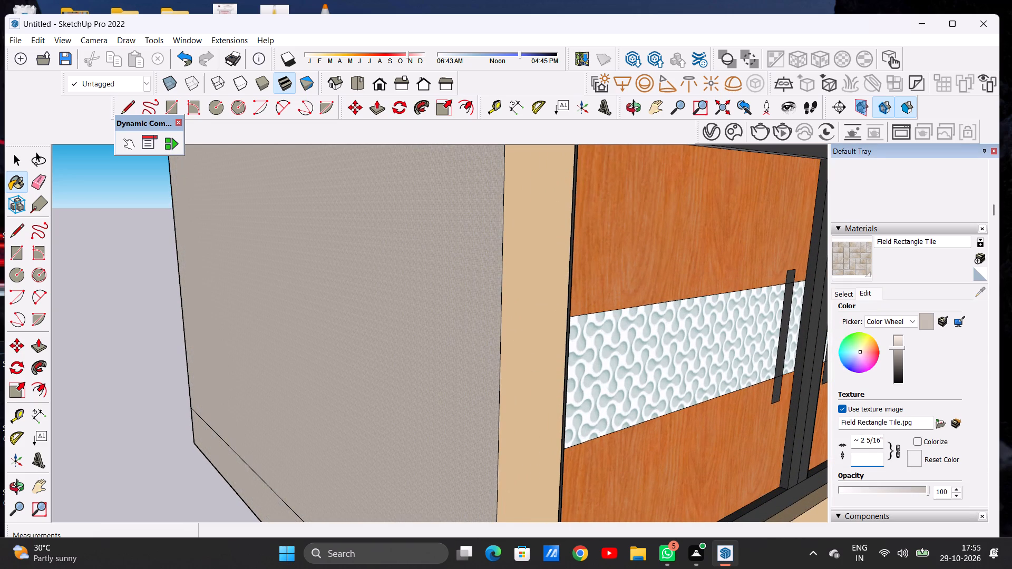
text(5')
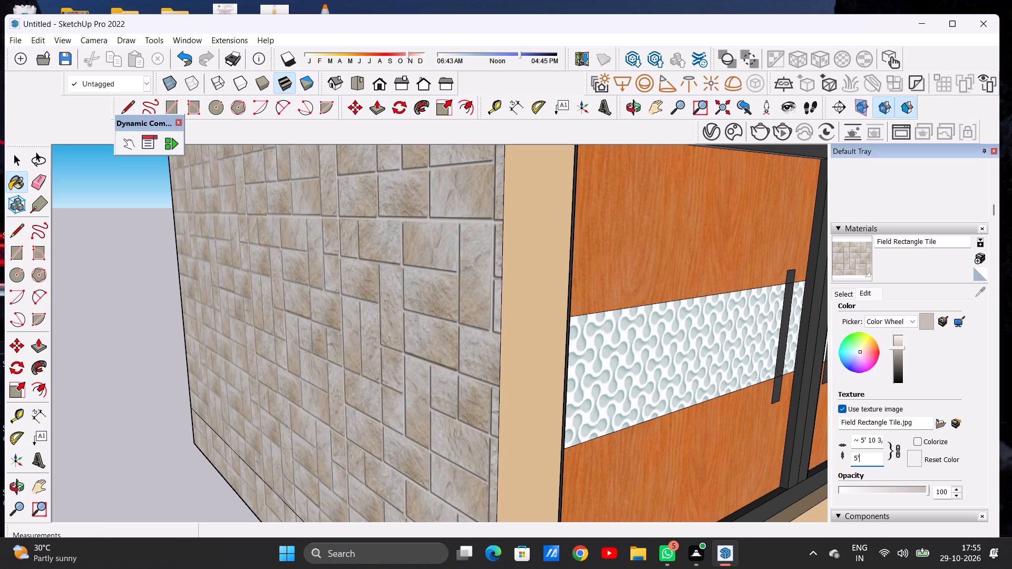
key(Return)
Paint the house's rear wall and its base strip with Field Rectangle Tile.
scroll(407, 382, down, 7)
scroll(459, 391, down, 1)
scroll(459, 392, up, 1)
scroll(459, 392, down, 5)
scroll(460, 393, up, 1)
scroll(460, 393, down, 19)
middle_drag(413, 356, 610, 355)
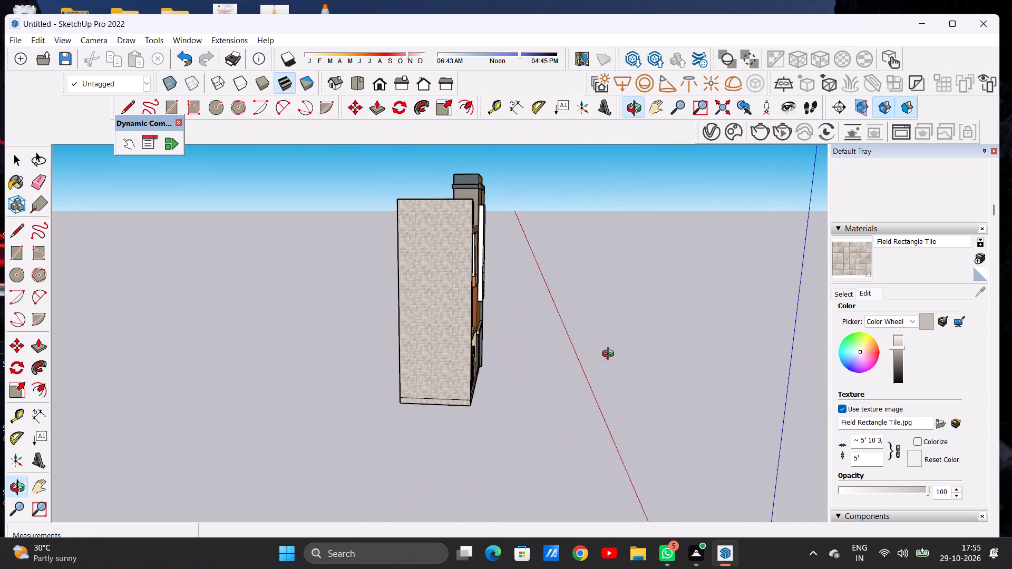
middle_drag(610, 355, 607, 355)
middle_drag(441, 352, 620, 352)
scroll(455, 398, up, 12)
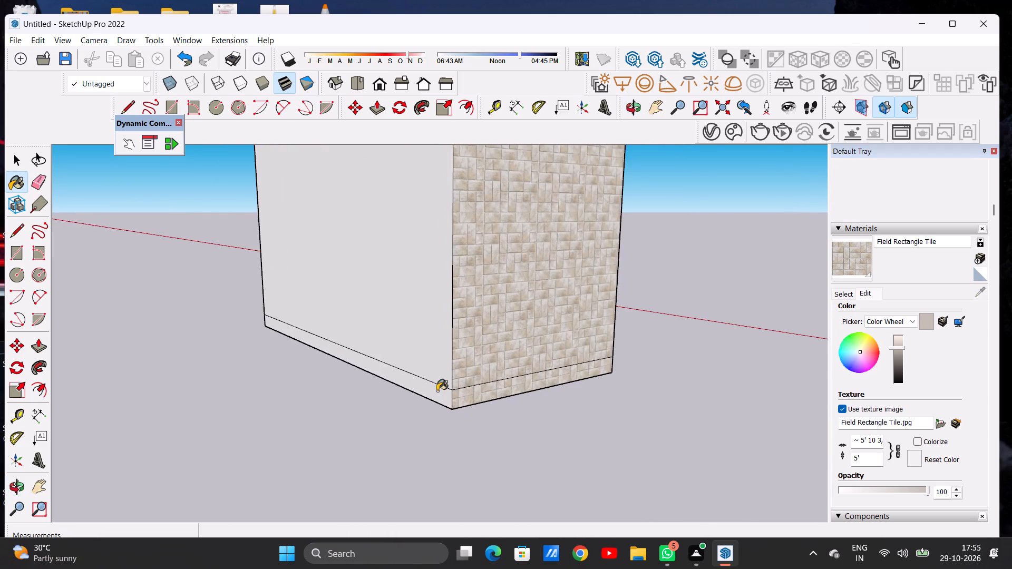
scroll(437, 390, up, 8)
click(435, 386)
click(458, 364)
scroll(452, 414, down, 16)
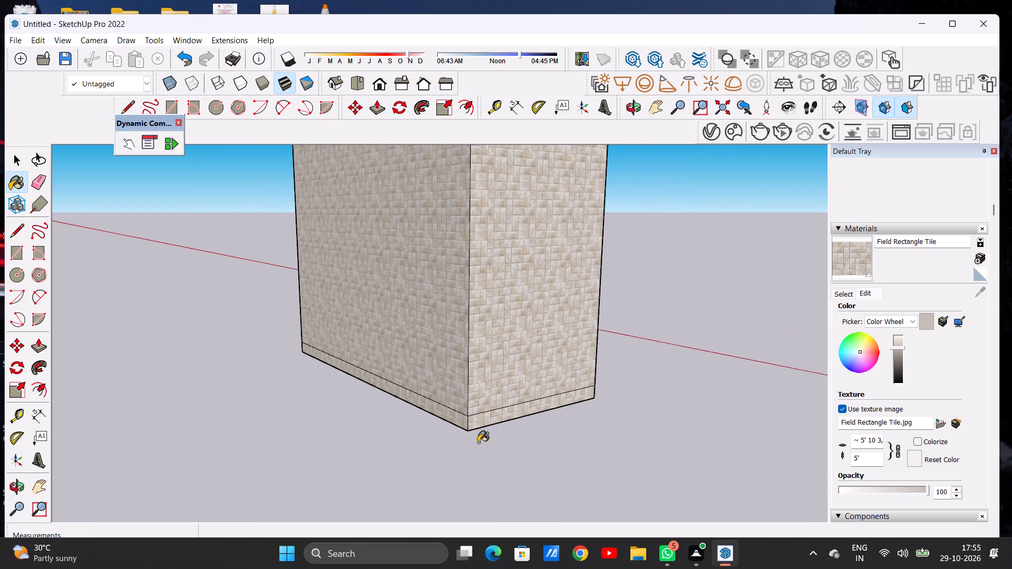
Paint the opposite side wall and its base strip with Field Rectangle Tile.
scroll(478, 443, down, 3)
middle_drag(397, 379, 618, 382)
middle_drag(387, 385, 714, 388)
scroll(465, 423, up, 14)
click(465, 431)
click(490, 383)
Examine the front elevation, the upper balcony and the unpainted white framed panel beside it.
scroll(490, 434, down, 14)
scroll(509, 459, up, 4)
scroll(509, 459, down, 12)
middle_drag(403, 370, 670, 354)
middle_drag(498, 371, 678, 375)
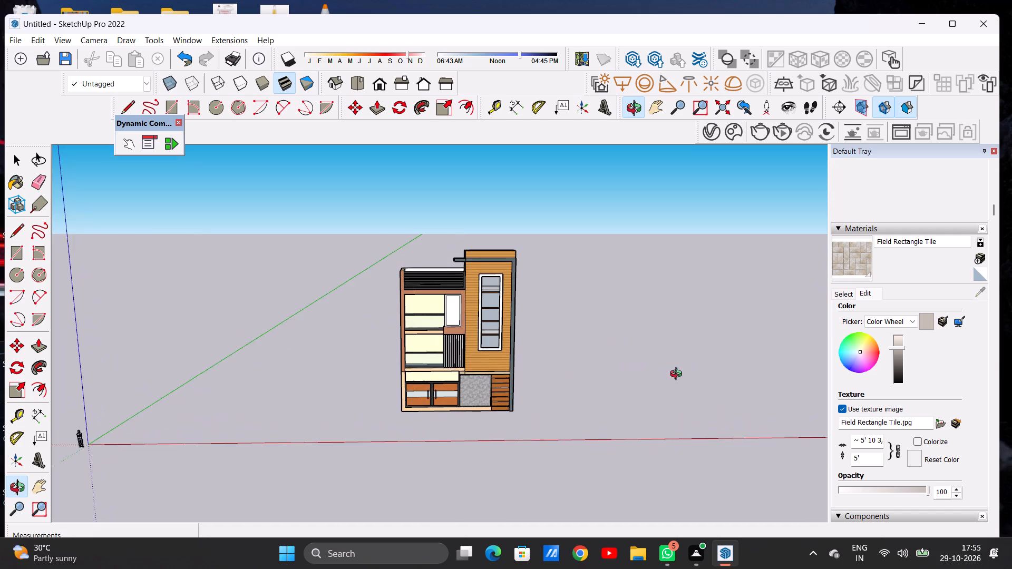
middle_drag(678, 375, 681, 362)
scroll(463, 315, up, 6)
scroll(464, 298, down, 1)
scroll(464, 297, up, 6)
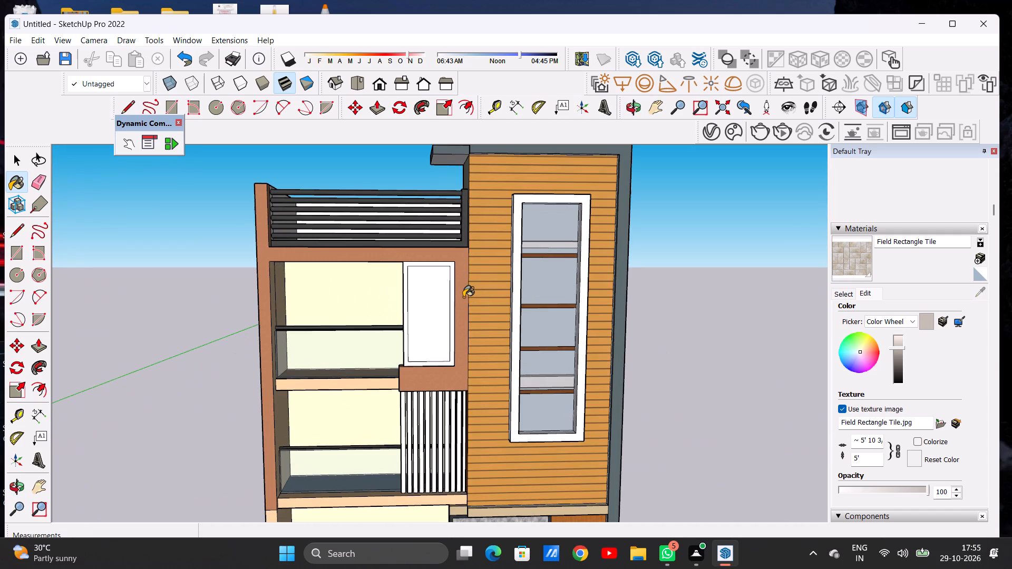
key(space)
scroll(412, 300, up, 7)
middle_drag(441, 293, 353, 335)
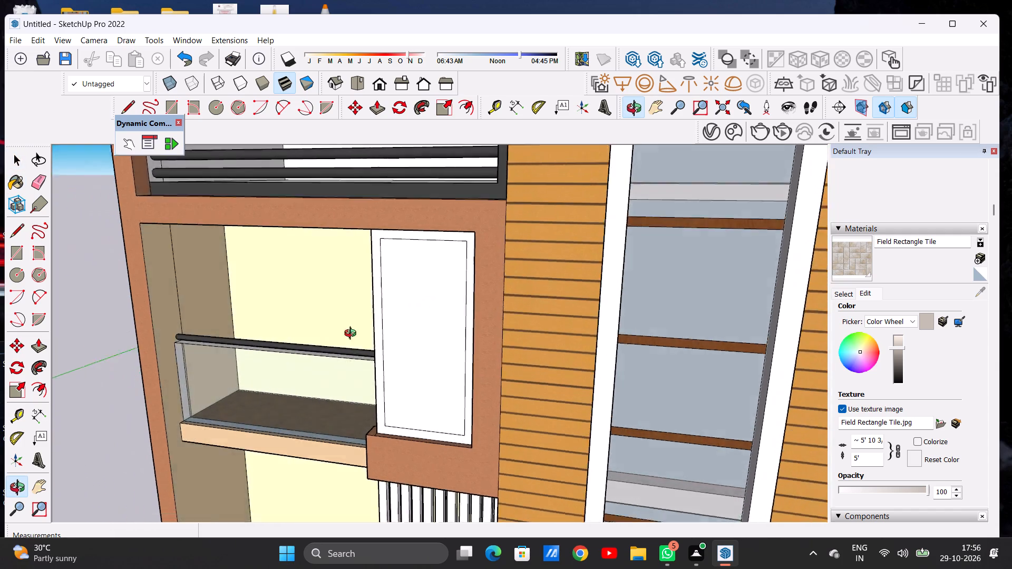
middle_drag(353, 335, 439, 373)
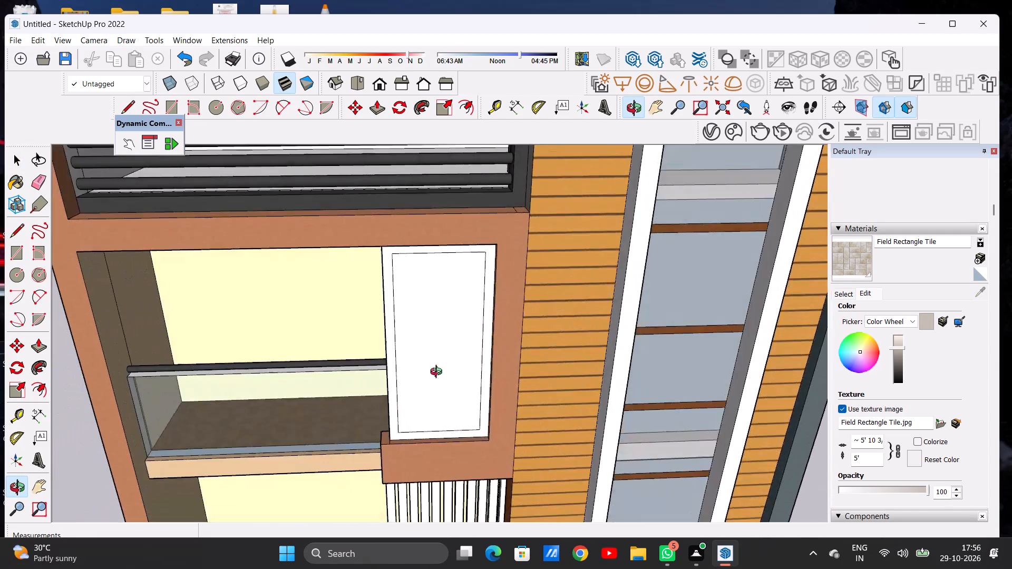
middle_drag(439, 373, 421, 333)
scroll(421, 384, down, 12)
middle_drag(424, 402, 429, 376)
scroll(429, 386, up, 11)
middle_drag(433, 410, 435, 398)
scroll(435, 398, down, 6)
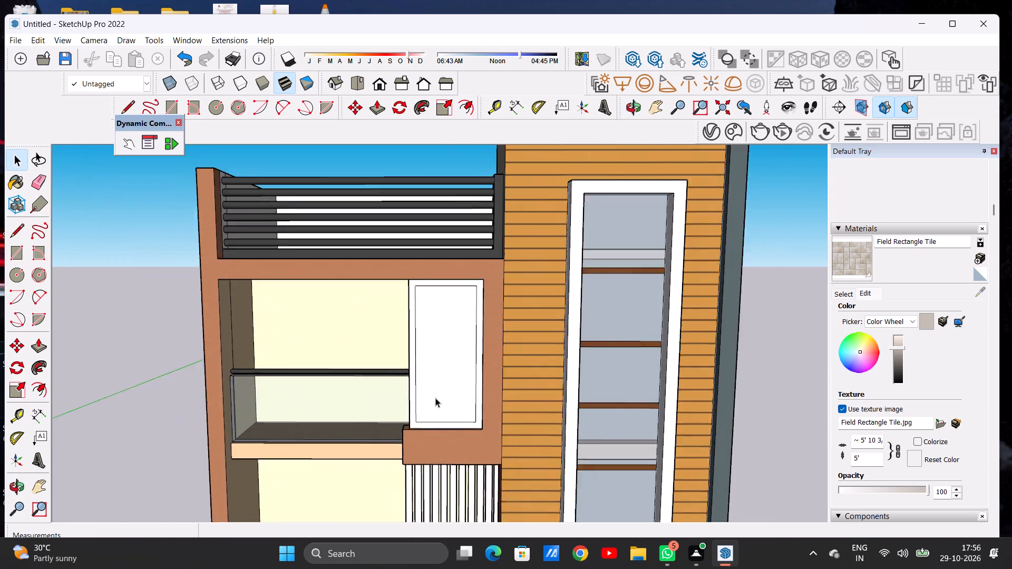
Paint the white framed panel beside the upper balcony with Crushed Rock Gravel from the Patterns materials.
scroll(436, 407, up, 6)
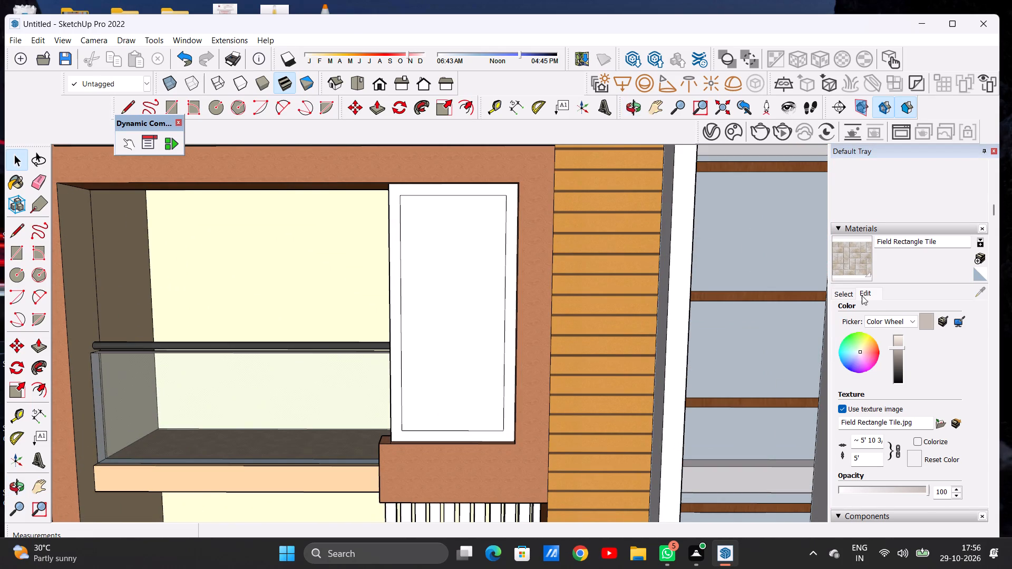
click(848, 295)
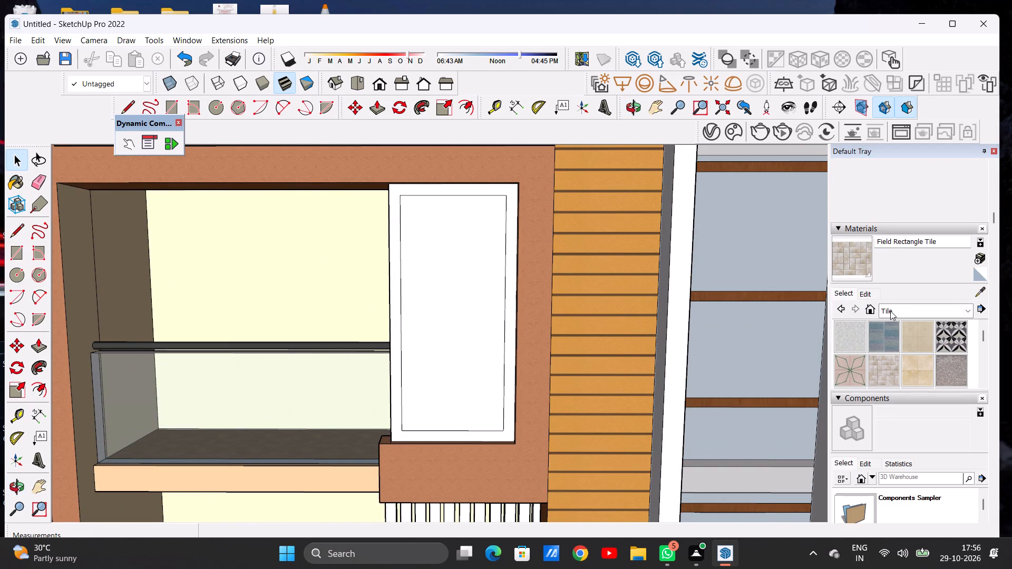
click(890, 311)
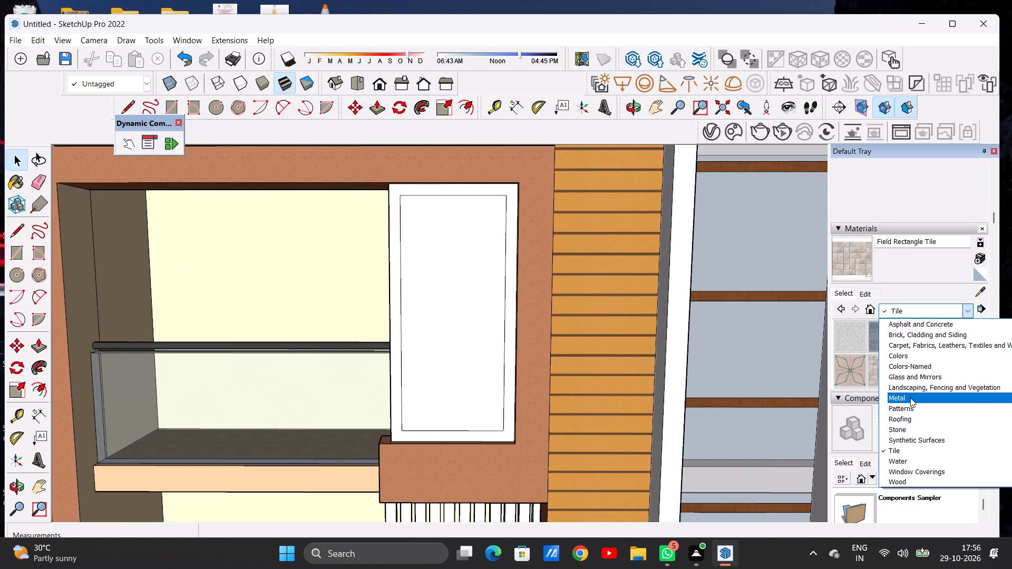
click(910, 409)
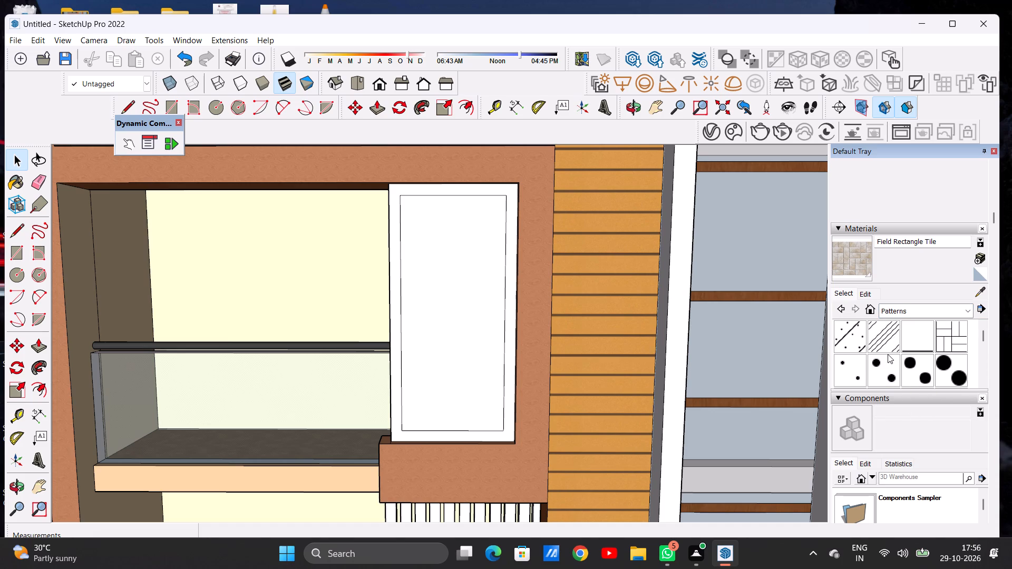
scroll(888, 354, down, 2)
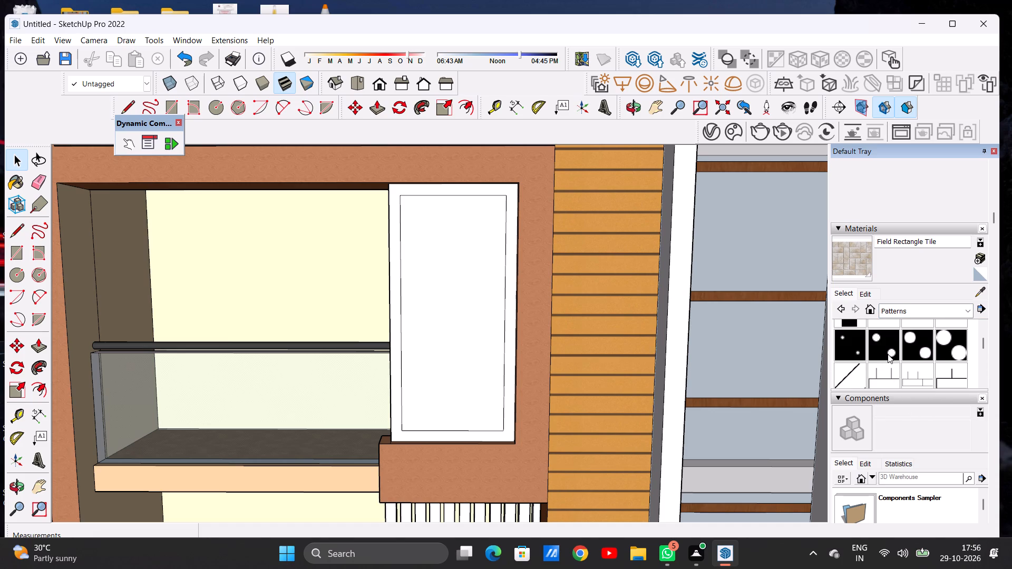
scroll(888, 354, down, 2)
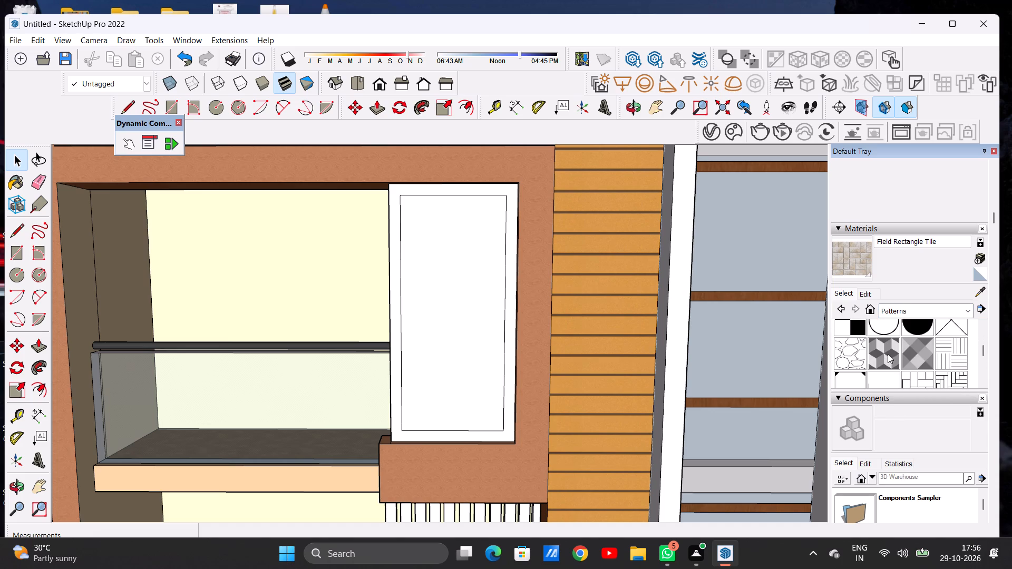
click(846, 358)
click(425, 366)
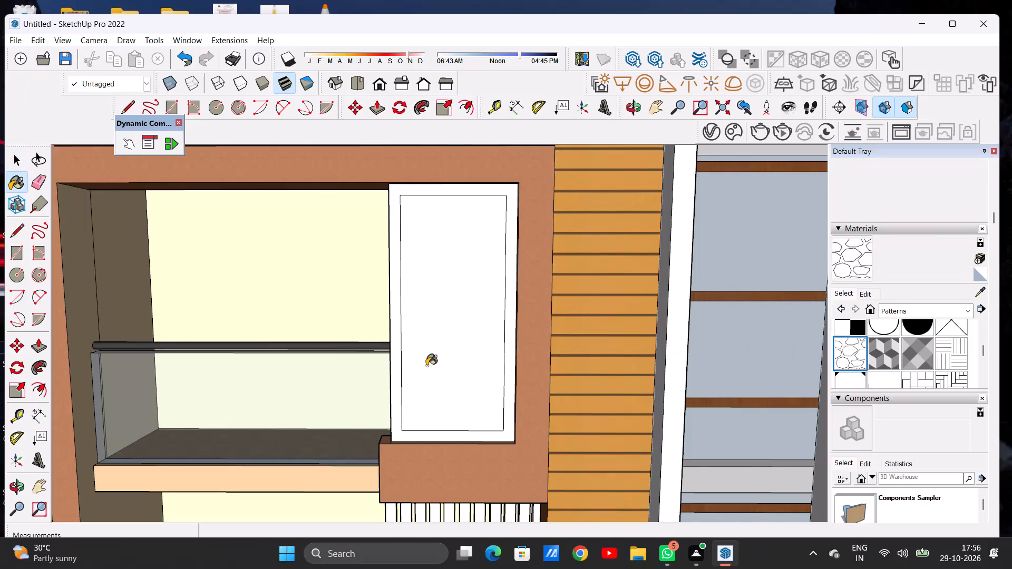
scroll(453, 398, up, 10)
scroll(473, 357, down, 2)
scroll(473, 357, up, 3)
scroll(471, 359, down, 1)
scroll(471, 360, up, 11)
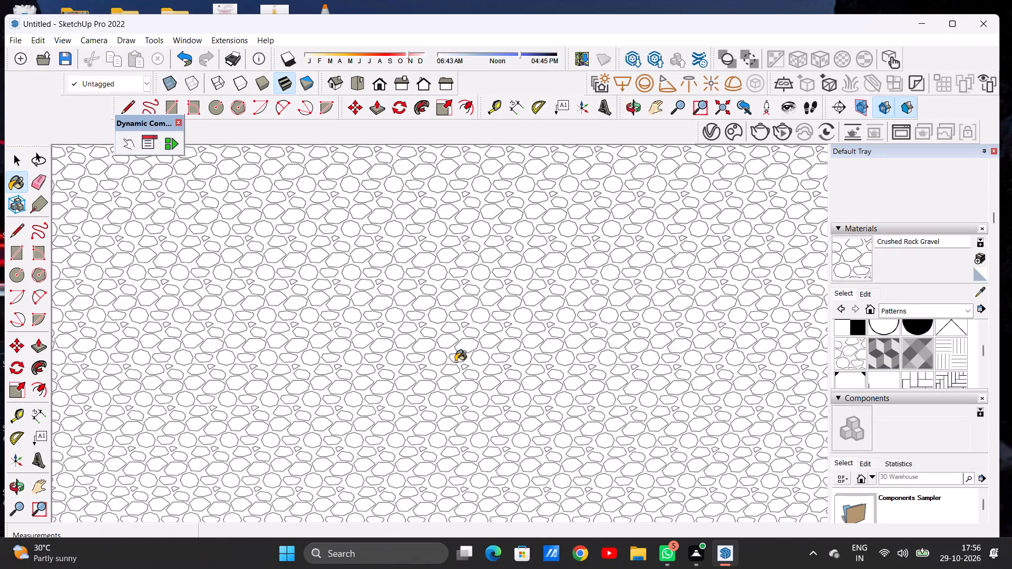
Examine the gravel pattern on the framed panel beside the upper balcony, both up close and within the facade.
scroll(455, 361, down, 7)
scroll(455, 361, up, 1)
scroll(455, 367, down, 4)
scroll(455, 367, up, 1)
scroll(455, 367, down, 20)
scroll(455, 367, down, 4)
scroll(486, 388, up, 3)
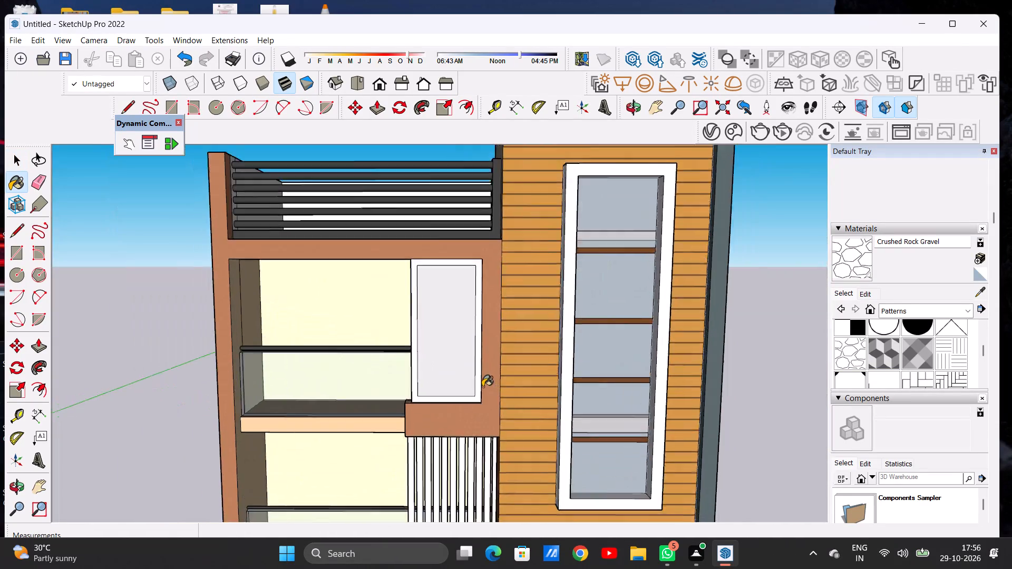
scroll(482, 387, up, 3)
scroll(424, 308, up, 5)
scroll(431, 346, down, 5)
scroll(435, 219, up, 4)
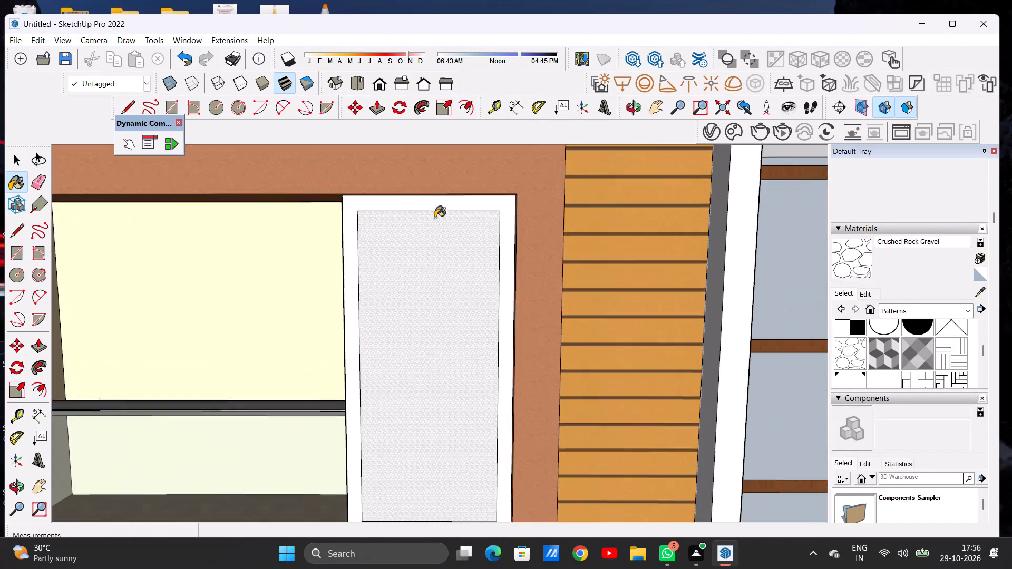
scroll(435, 218, up, 1)
scroll(442, 224, down, 3)
scroll(441, 492, up, 2)
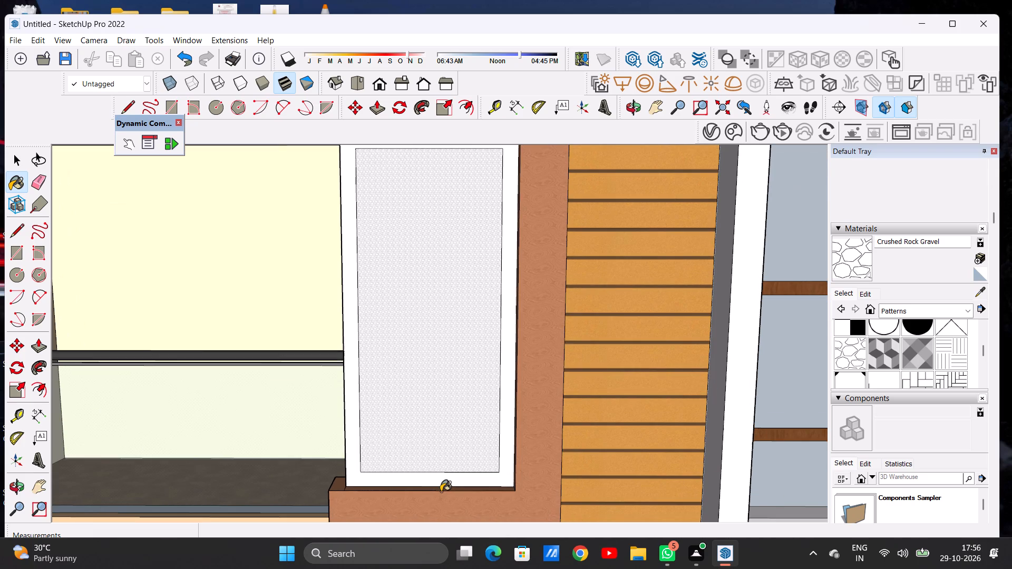
scroll(441, 492, down, 1)
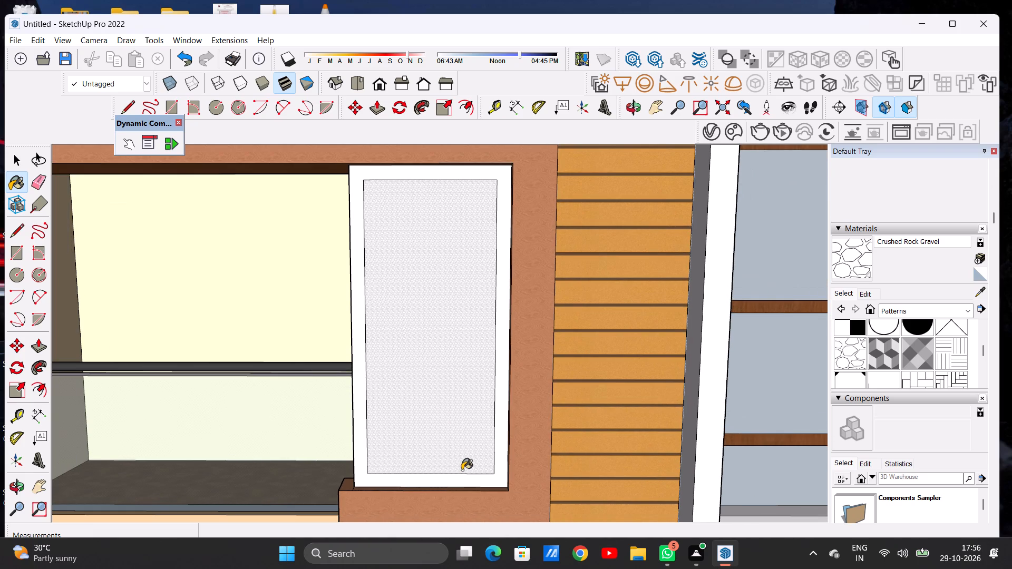
scroll(462, 466, up, 2)
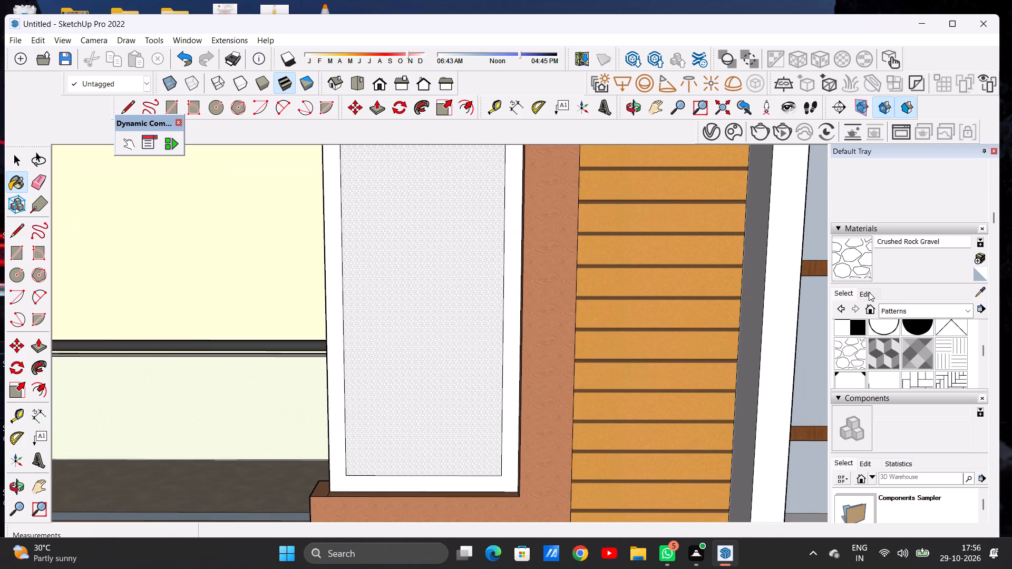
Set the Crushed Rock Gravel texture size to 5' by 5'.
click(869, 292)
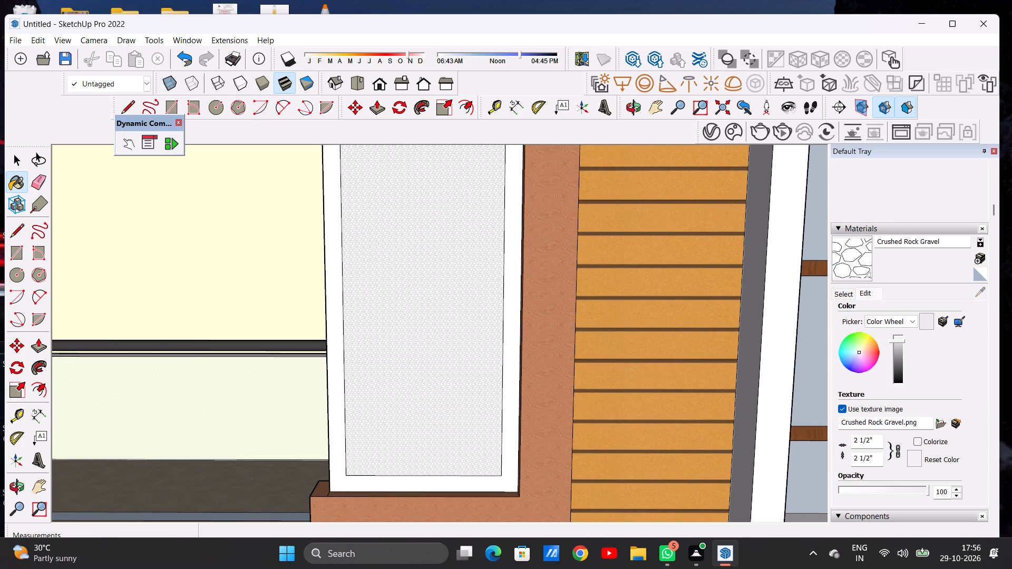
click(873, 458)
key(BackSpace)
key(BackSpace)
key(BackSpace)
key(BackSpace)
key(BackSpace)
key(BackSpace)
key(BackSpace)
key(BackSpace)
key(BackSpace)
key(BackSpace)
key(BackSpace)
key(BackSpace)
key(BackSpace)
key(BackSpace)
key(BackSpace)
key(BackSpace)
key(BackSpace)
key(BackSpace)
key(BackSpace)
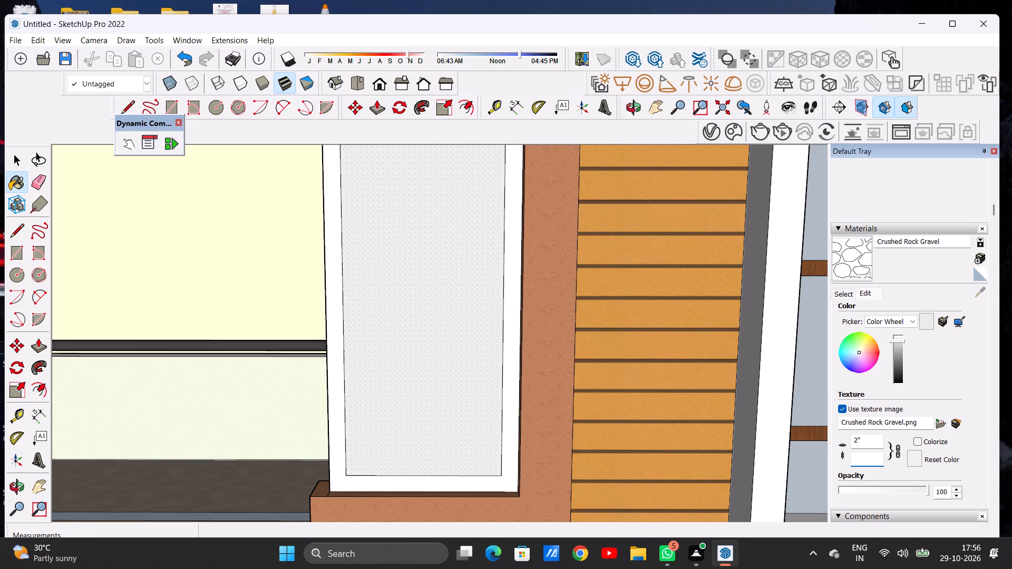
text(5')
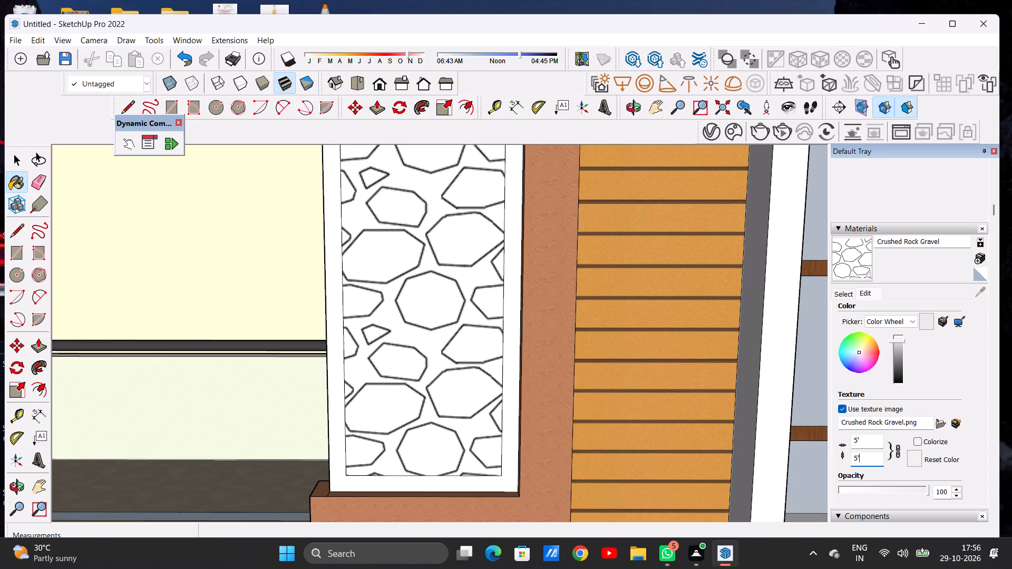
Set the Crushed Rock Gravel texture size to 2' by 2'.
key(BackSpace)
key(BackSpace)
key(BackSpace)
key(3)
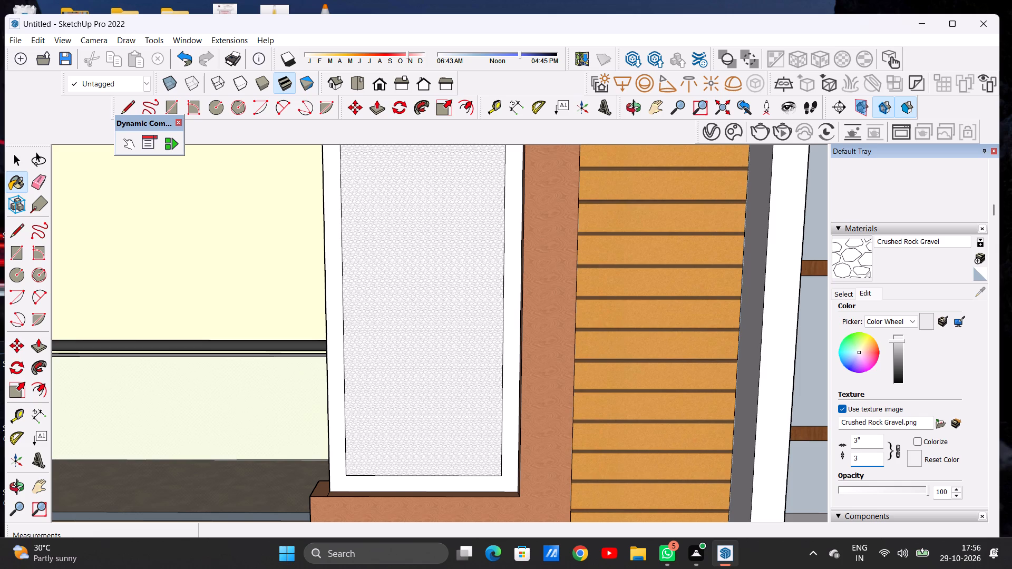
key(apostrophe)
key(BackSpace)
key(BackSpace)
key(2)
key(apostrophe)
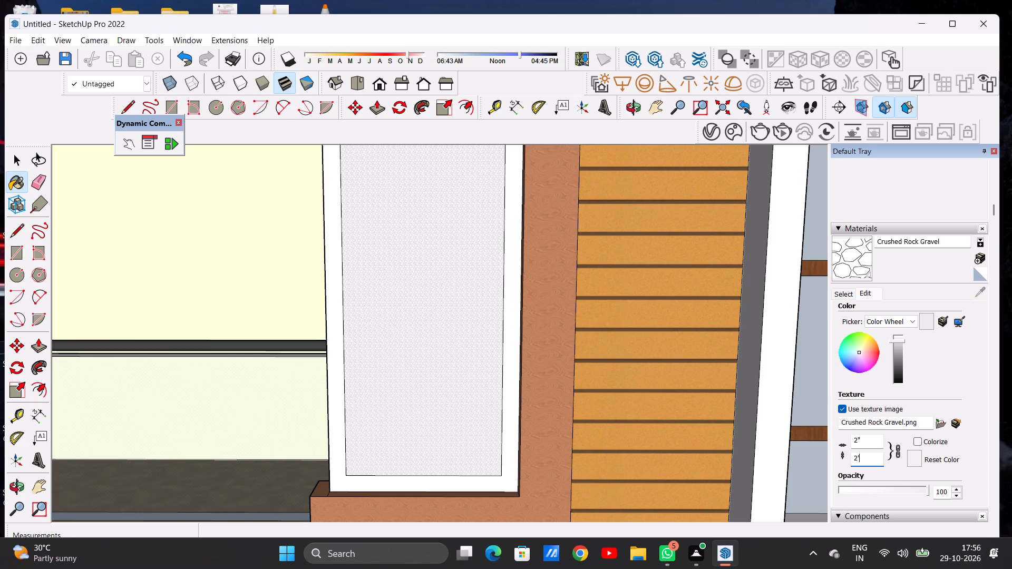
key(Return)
Examine the rescaled gravel pattern on the framed panel from several distances and angles.
scroll(435, 397, down, 8)
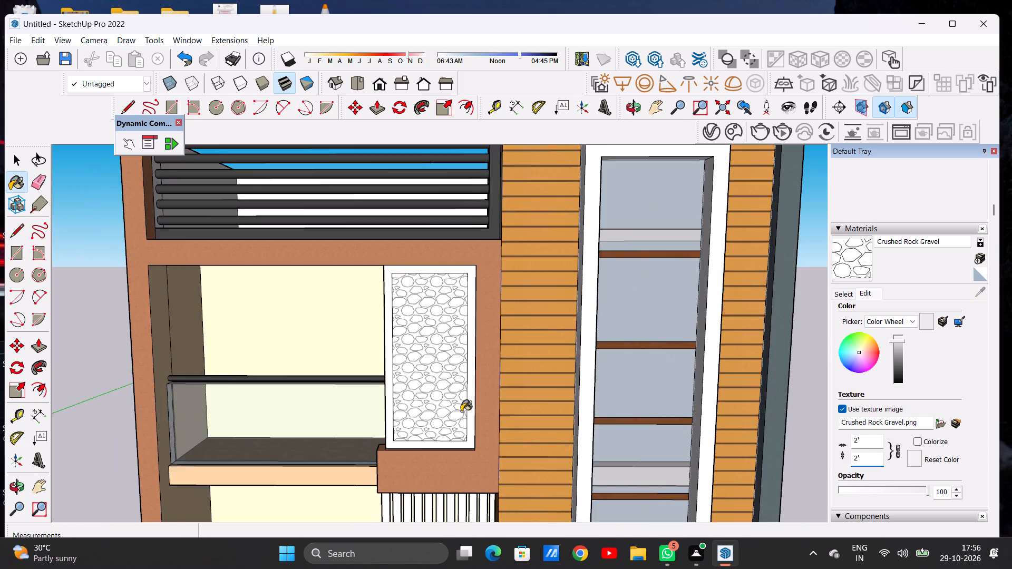
scroll(461, 411, down, 15)
middle_drag(467, 390, 488, 395)
scroll(488, 378, up, 13)
middle_drag(473, 429, 471, 428)
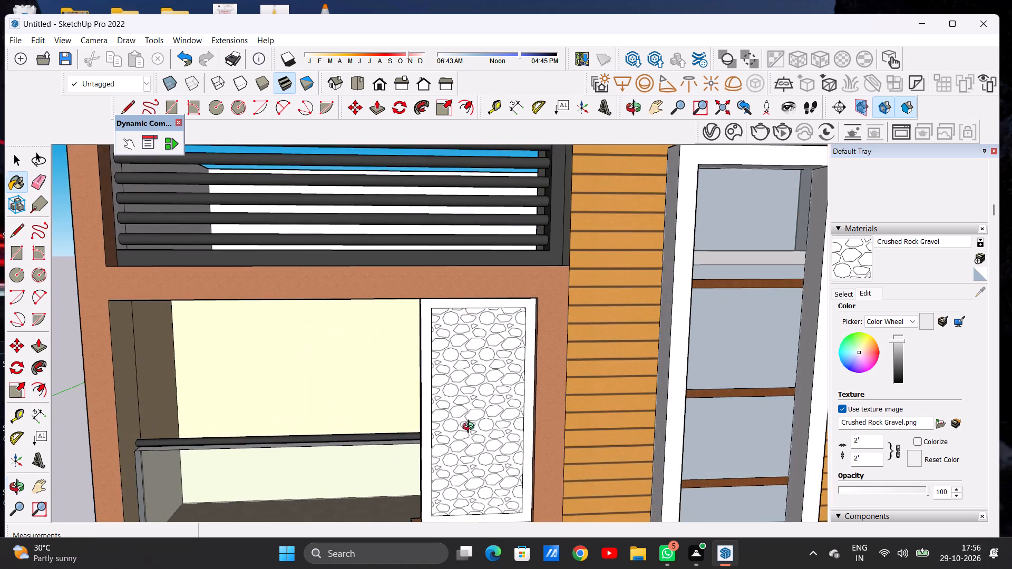
middle_drag(471, 428, 452, 411)
scroll(474, 392, down, 6)
scroll(485, 447, up, 12)
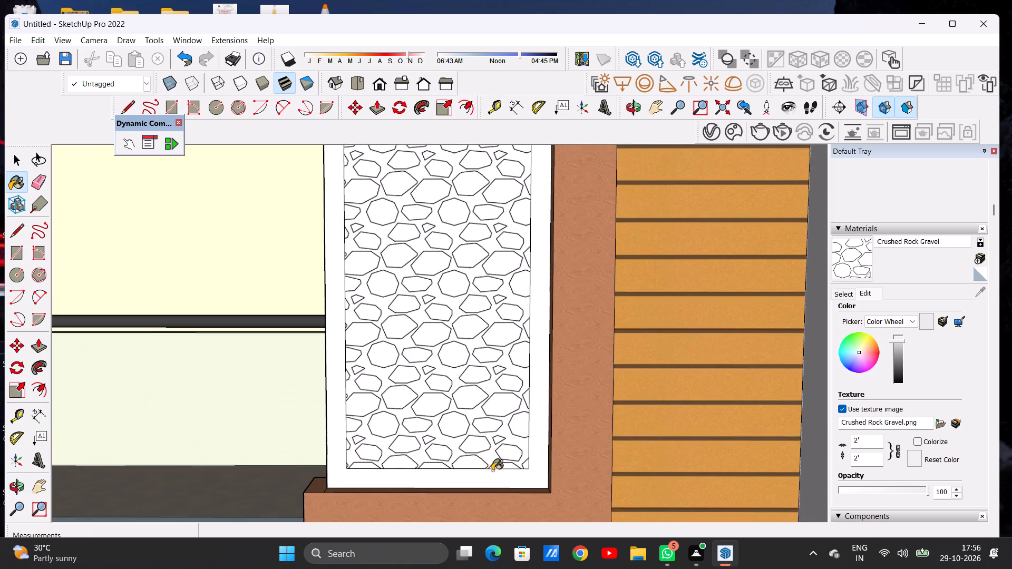
scroll(491, 469, down, 4)
scroll(492, 457, up, 1)
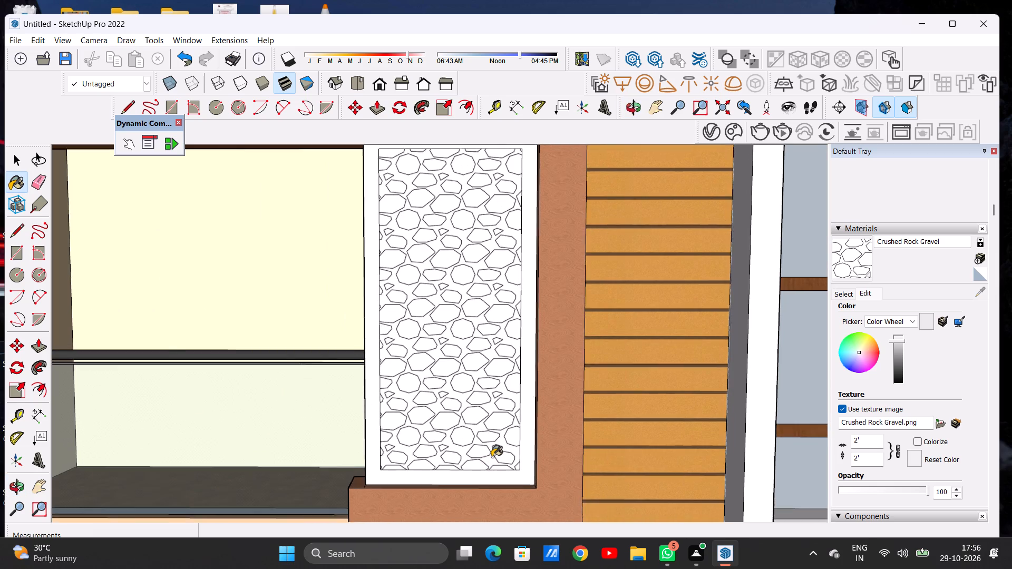
scroll(492, 457, up, 1)
scroll(492, 457, down, 2)
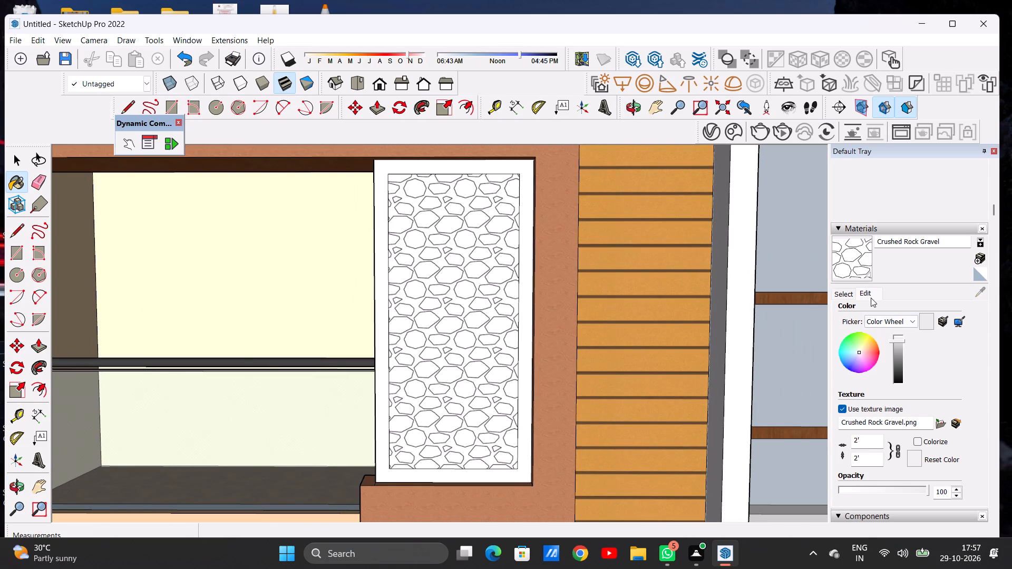
Repaint the framed panel beside the upper balcony with Sketchy Crosshatch Wavy from the Patterns materials.
click(847, 291)
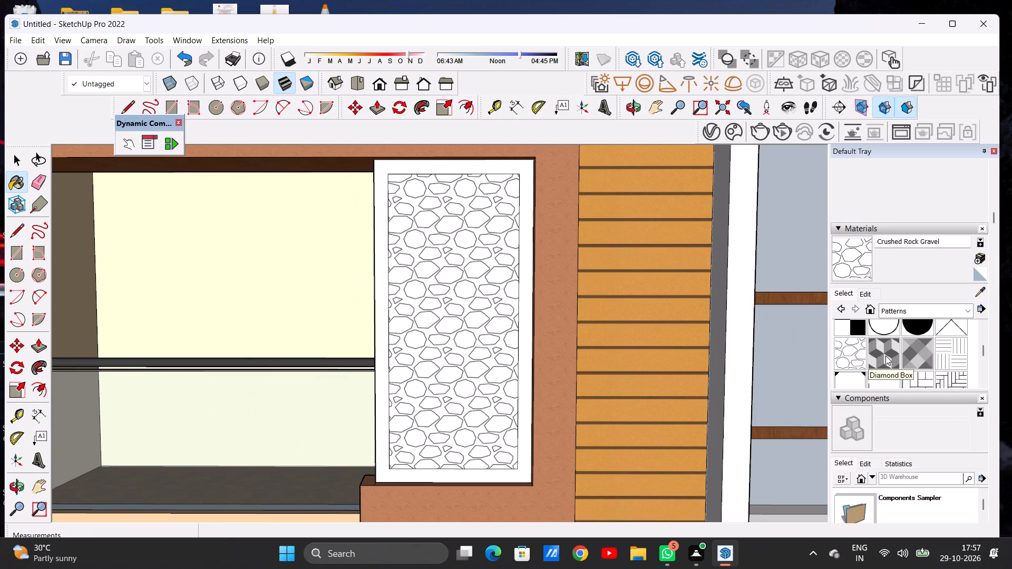
scroll(884, 365, down, 2)
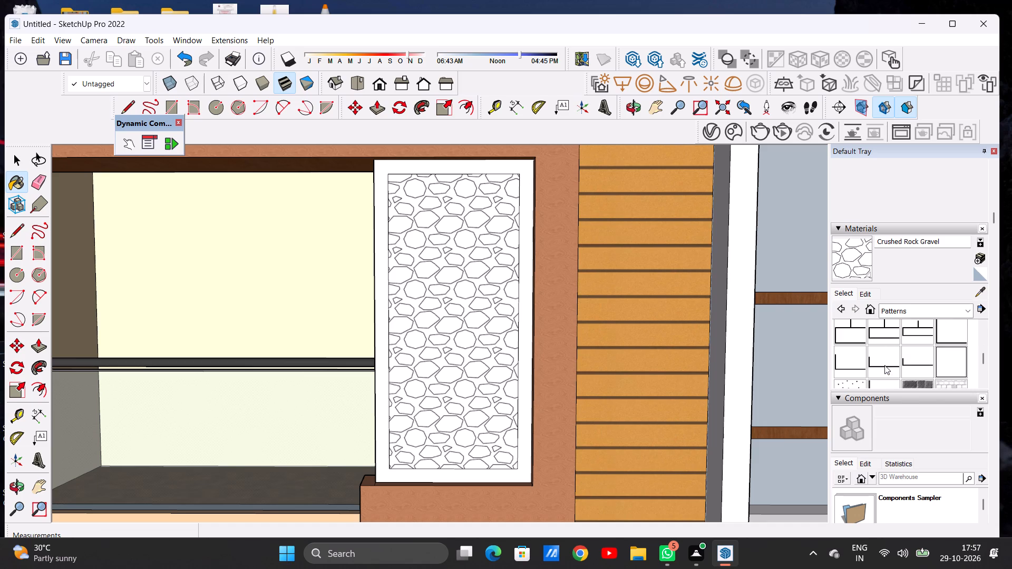
scroll(884, 365, up, 1)
scroll(884, 365, down, 2)
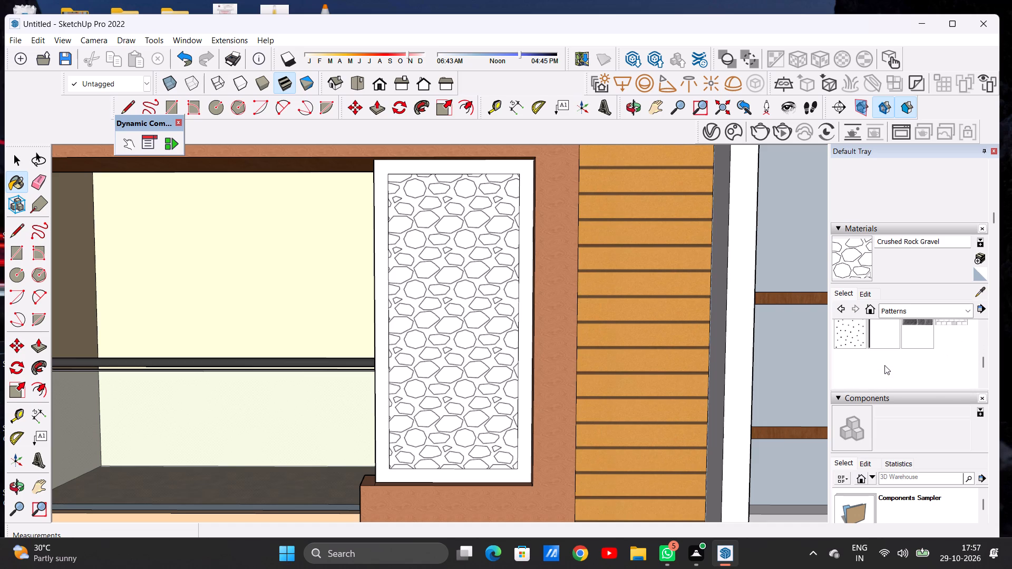
click(853, 367)
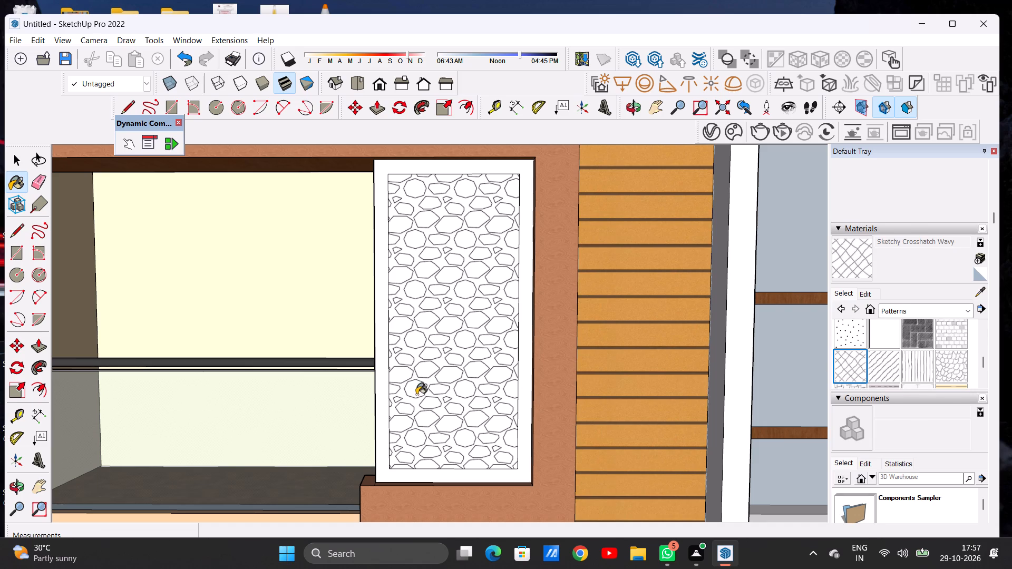
click(468, 383)
Set the Sketchy Crosshatch Wavy texture size to 3' by 3'.
scroll(455, 398, up, 18)
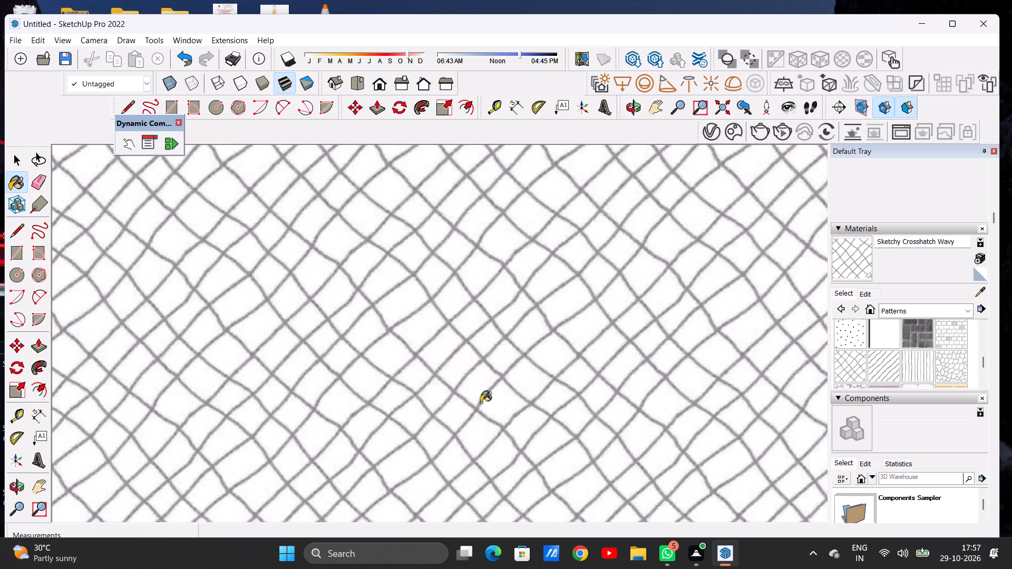
scroll(500, 399, down, 10)
scroll(513, 399, up, 1)
scroll(513, 399, down, 20)
scroll(508, 376, up, 3)
scroll(508, 376, down, 1)
scroll(508, 376, up, 2)
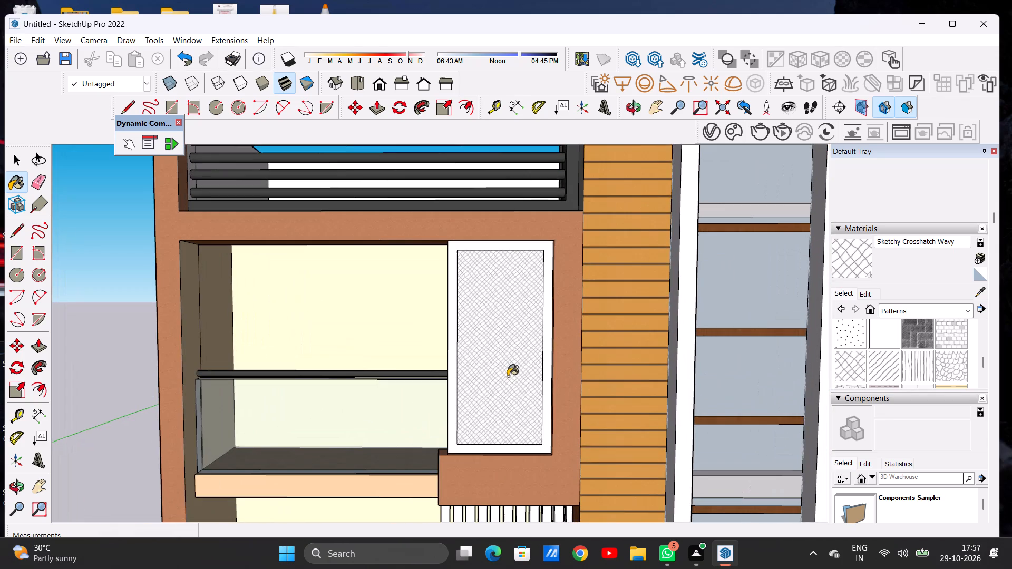
click(866, 294)
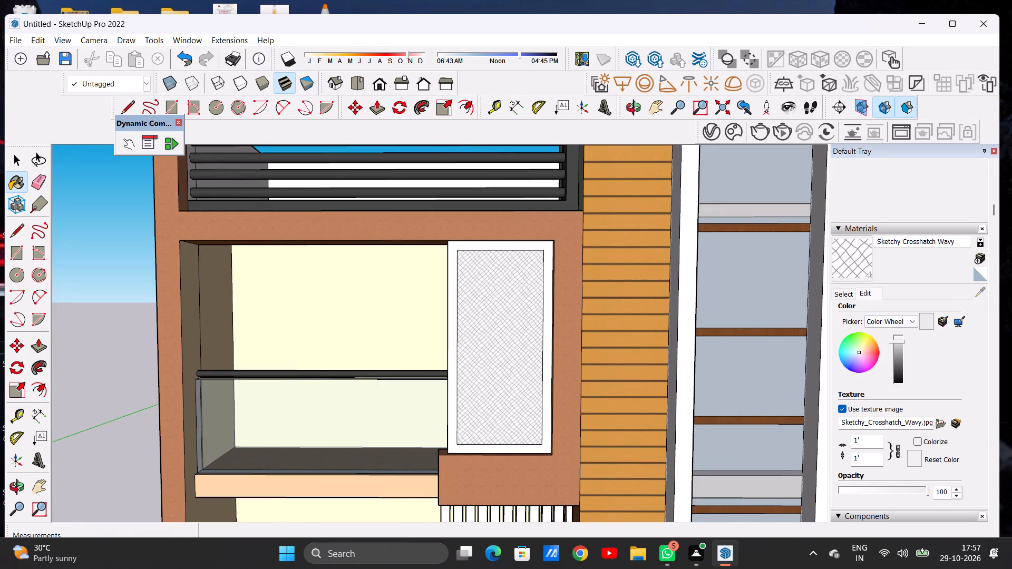
click(863, 455)
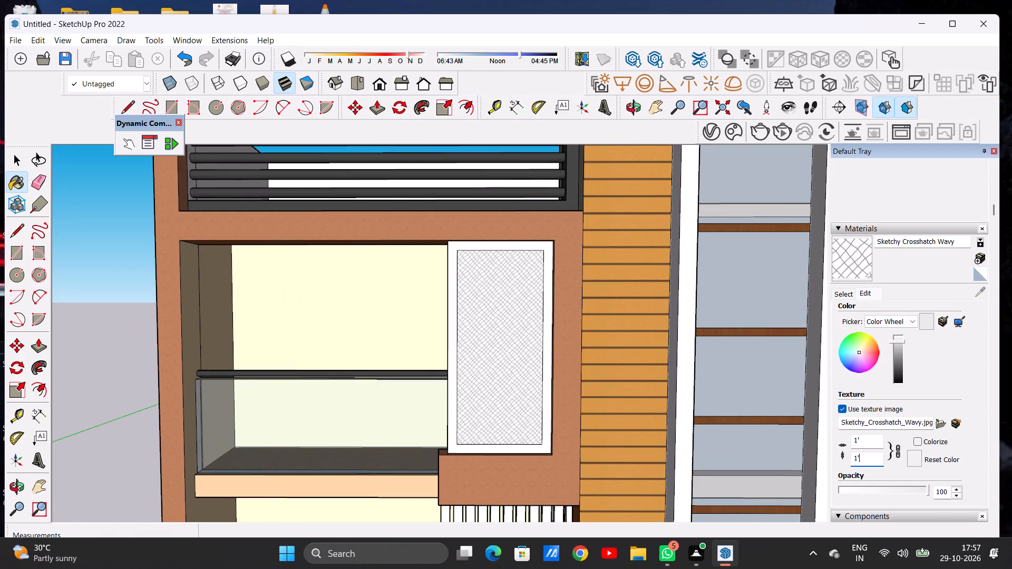
key(BackSpace)
key(BackSpace)
key(BackSpace)
key(BackSpace)
key(BackSpace)
key(3)
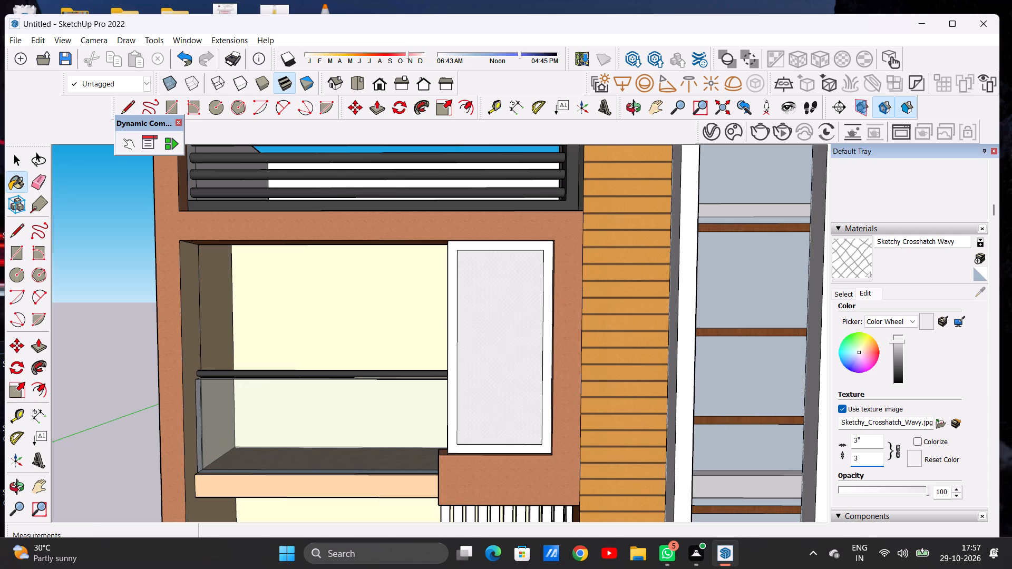
key(apostrophe)
key(Return)
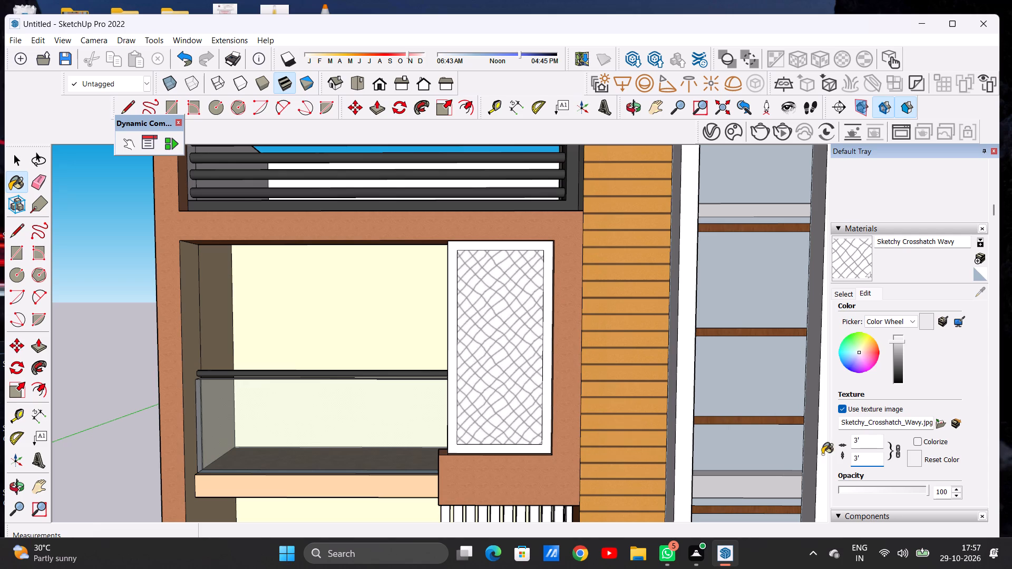
Leave the Paint Bucket and examine the crosshatched panel and its white frame from the front and at an angle.
scroll(570, 394, down, 8)
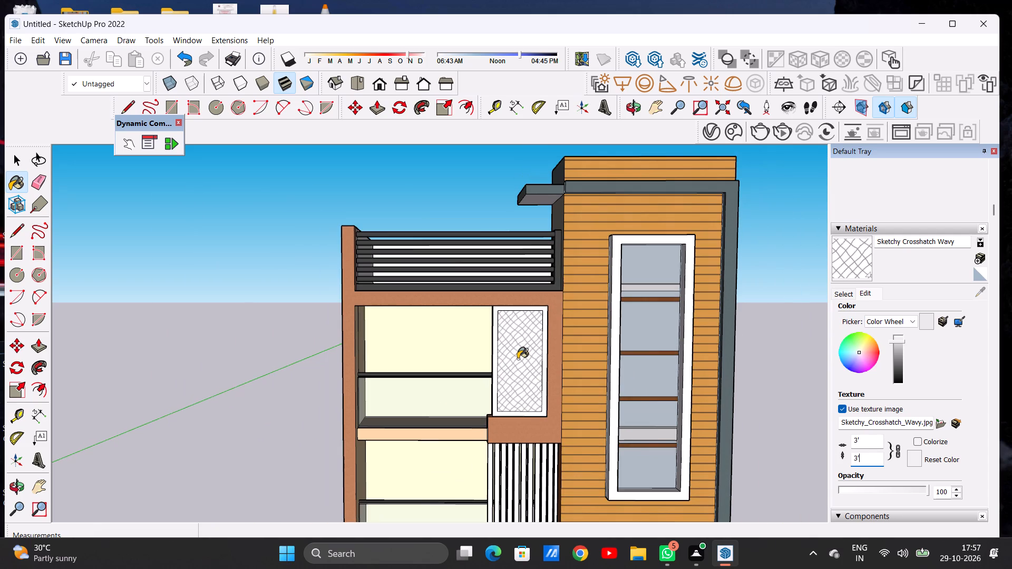
key(space)
click(762, 378)
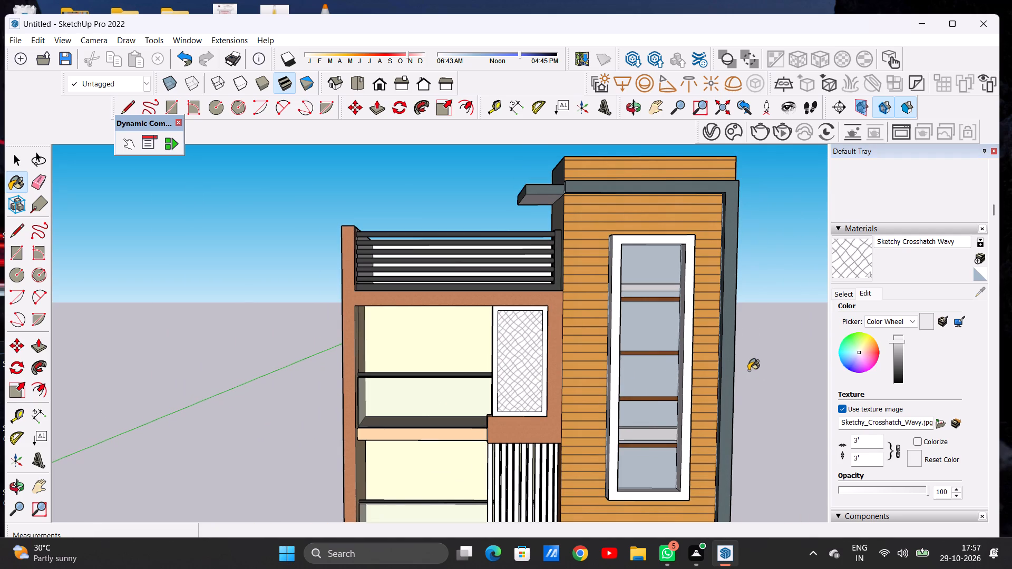
key(space)
scroll(525, 361, down, 3)
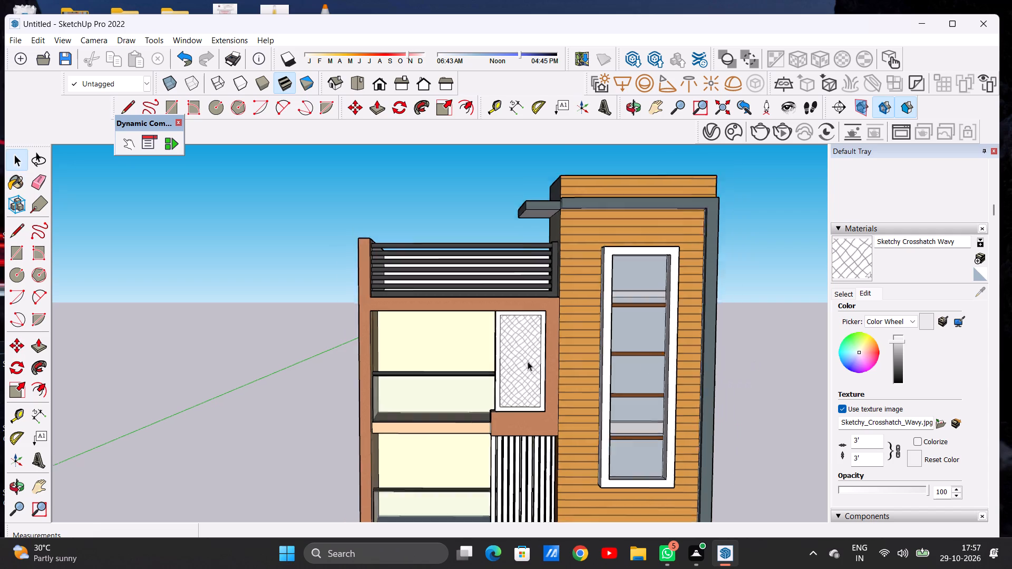
scroll(528, 361, down, 5)
middle_drag(531, 366, 531, 359)
scroll(531, 366, up, 4)
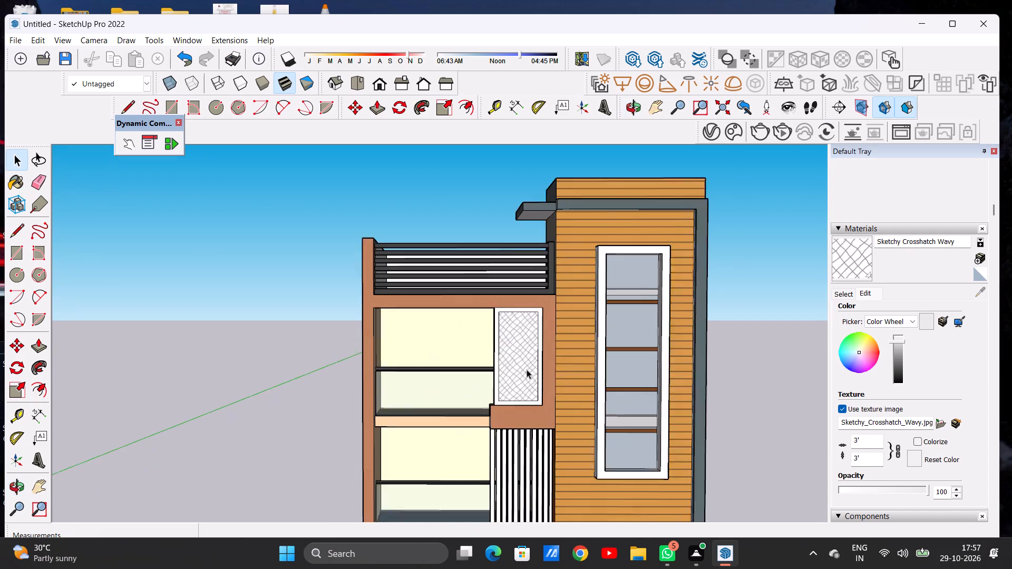
scroll(527, 369, up, 15)
scroll(518, 357, down, 1)
scroll(518, 357, up, 4)
middle_drag(520, 362, 481, 411)
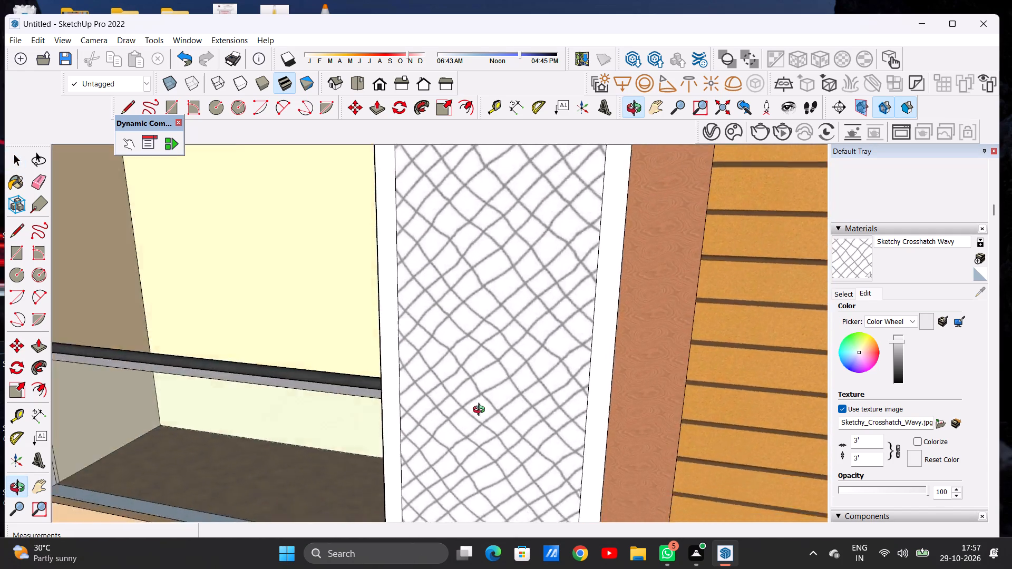
middle_drag(481, 411, 526, 358)
scroll(527, 366, up, 1)
scroll(534, 384, down, 7)
scroll(539, 326, down, 3)
scroll(539, 326, up, 1)
scroll(539, 326, down, 2)
middle_drag(492, 356, 587, 416)
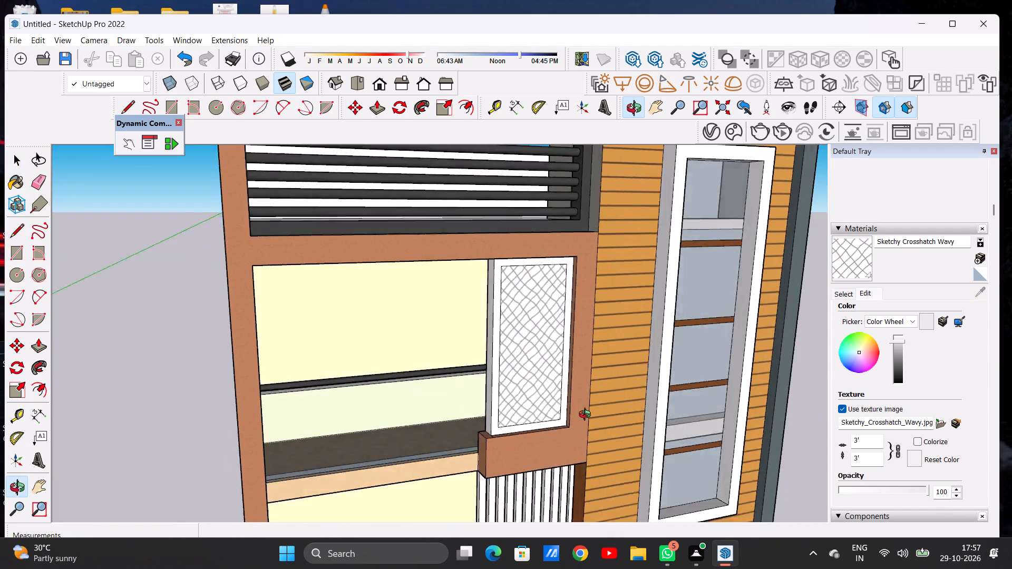
middle_drag(587, 416, 627, 449)
Push/Pull the front face of the panel's white frame outward about 3 inches, leaving the crosshatched panel recessed.
scroll(517, 430, up, 13)
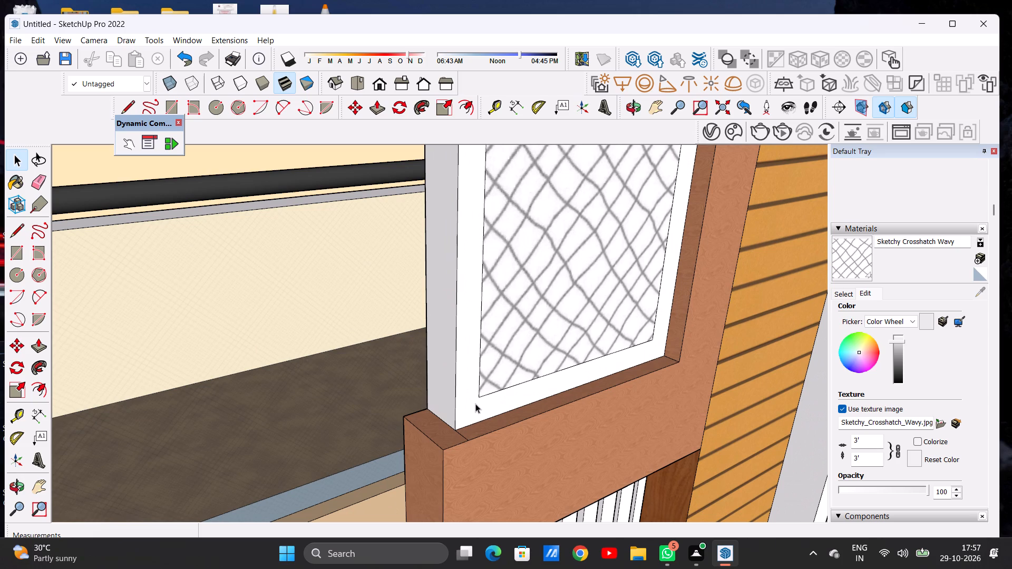
key(p)
scroll(468, 408, up, 6)
click(469, 408)
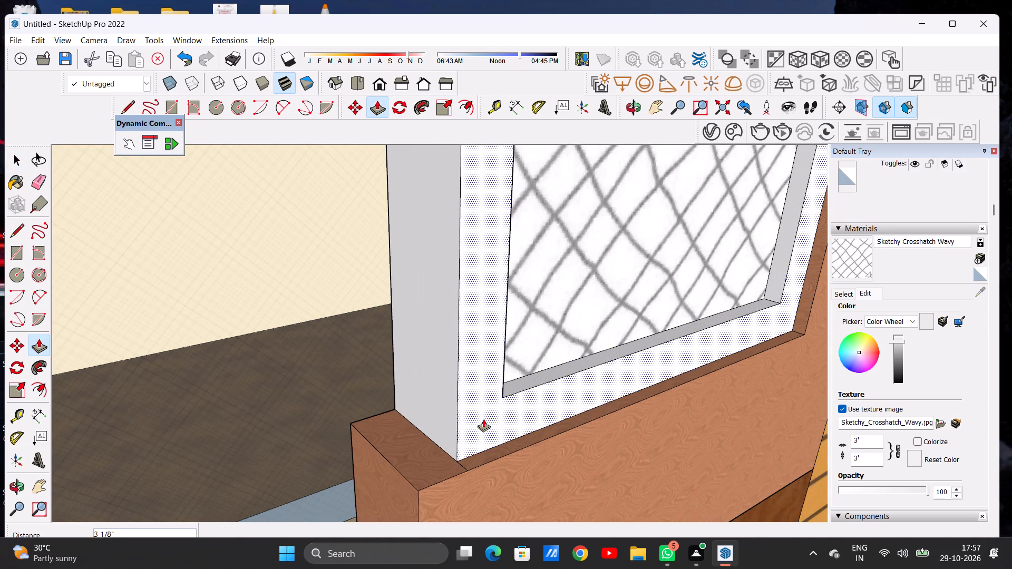
click(483, 415)
key(space)
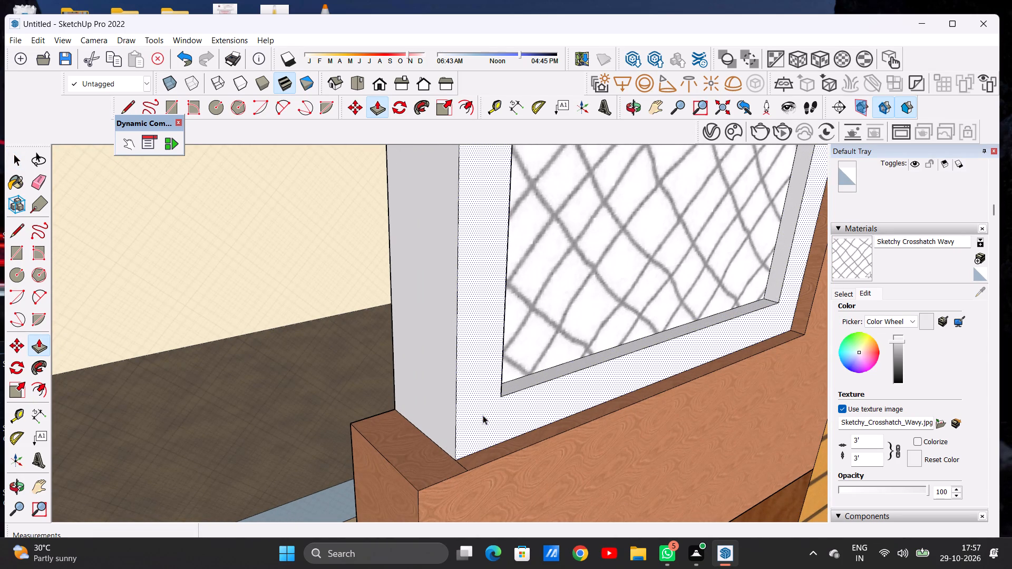
Examine the crosshatched panel's raised white frame close up and at angles, along with the whole front facade and roof.
scroll(531, 376, down, 14)
scroll(519, 375, up, 1)
scroll(519, 375, down, 9)
middle_drag(556, 376, 547, 371)
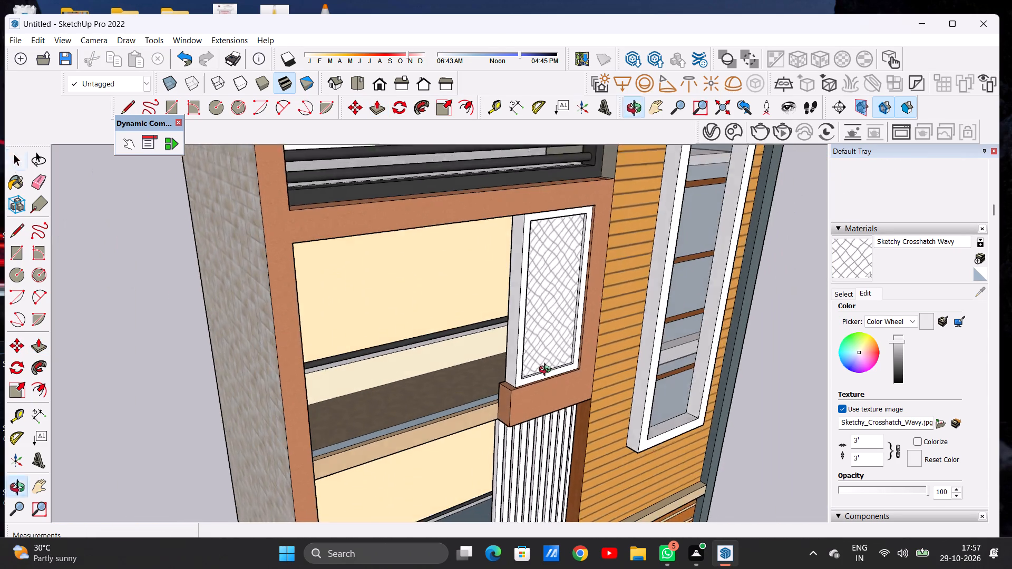
middle_drag(547, 371, 379, 349)
scroll(471, 359, down, 5)
middle_drag(512, 359, 219, 330)
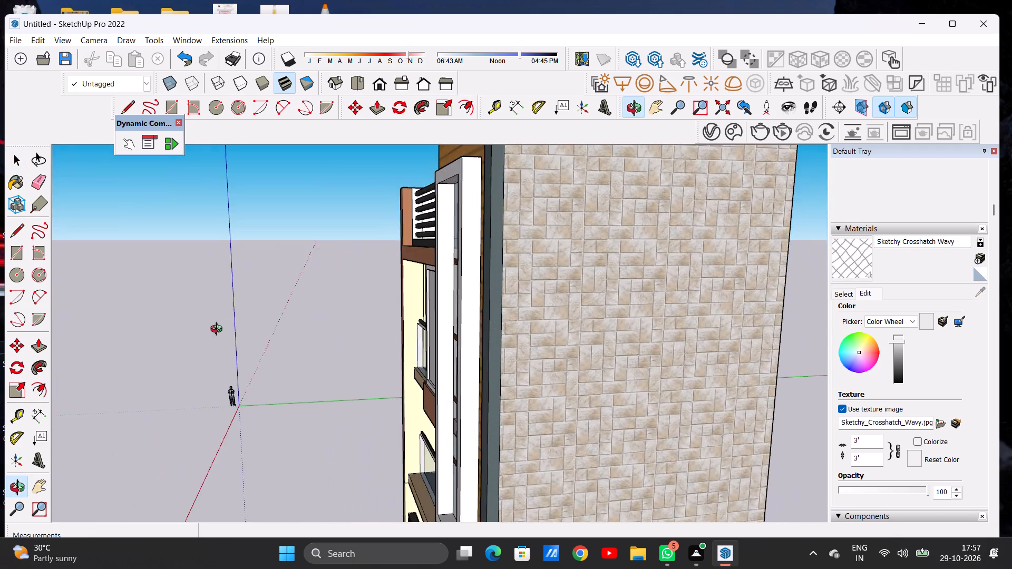
middle_drag(219, 330, 507, 325)
scroll(541, 371, down, 14)
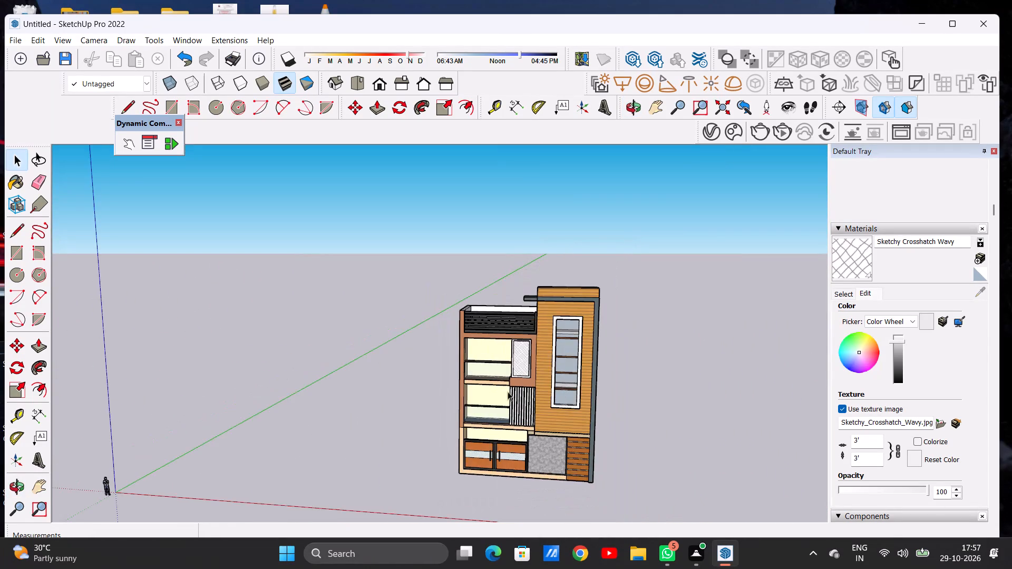
middle_drag(503, 390, 548, 378)
scroll(516, 354, up, 4)
scroll(516, 354, down, 1)
scroll(516, 354, up, 7)
middle_drag(526, 360, 495, 368)
scroll(513, 368, up, 7)
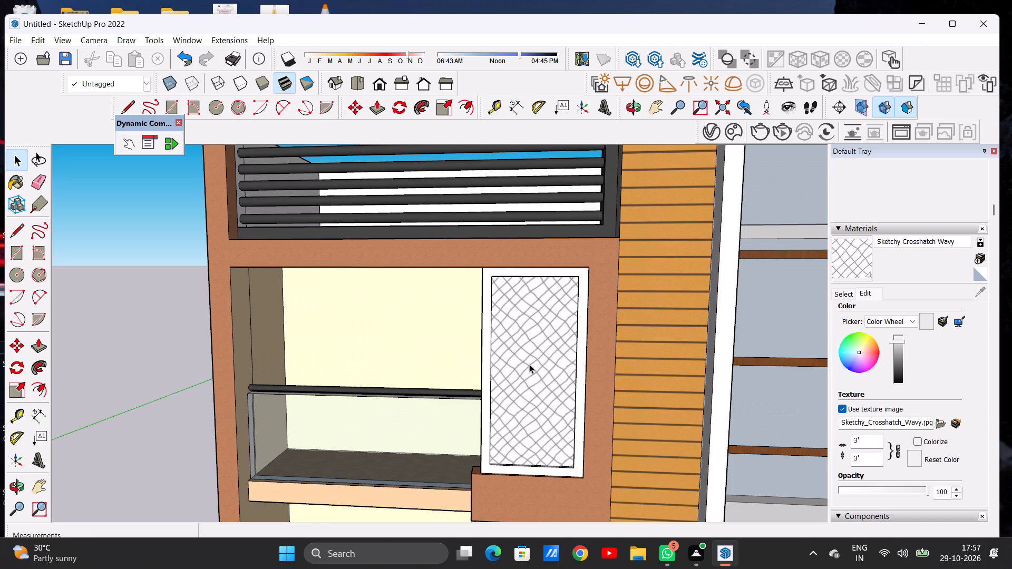
scroll(526, 348, down, 5)
scroll(532, 347, up, 3)
scroll(533, 347, down, 3)
middle_drag(557, 351, 466, 393)
scroll(534, 351, up, 14)
middle_drag(498, 326, 424, 281)
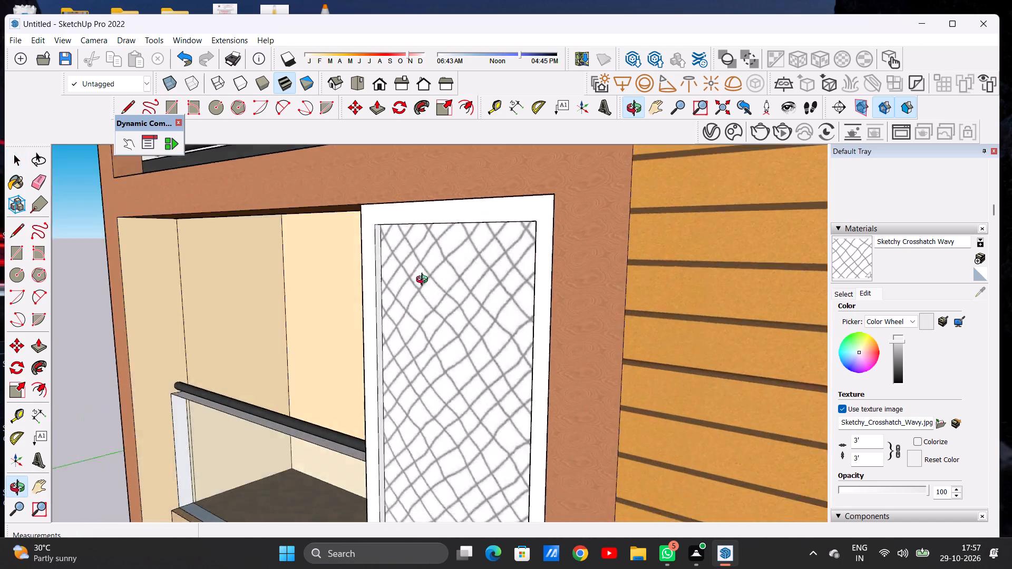
middle_drag(424, 281, 532, 283)
scroll(548, 295, down, 6)
scroll(550, 298, up, 1)
scroll(550, 298, down, 2)
middle_drag(541, 308, 621, 319)
scroll(626, 420, up, 6)
scroll(575, 358, down, 7)
middle_drag(478, 411, 566, 445)
scroll(502, 428, up, 9)
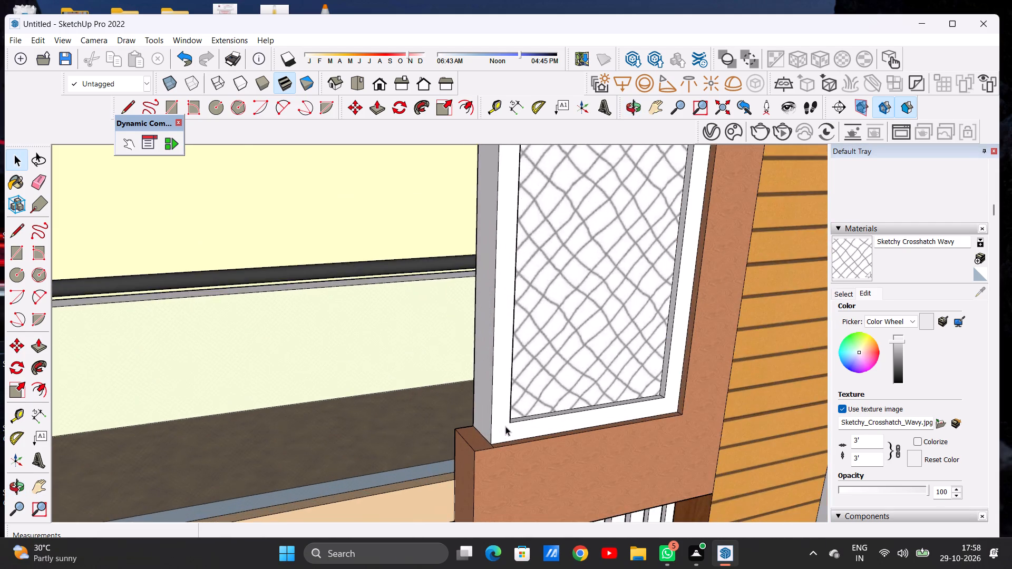
scroll(505, 426, up, 4)
scroll(521, 410, down, 8)
middle_drag(511, 416, 576, 471)
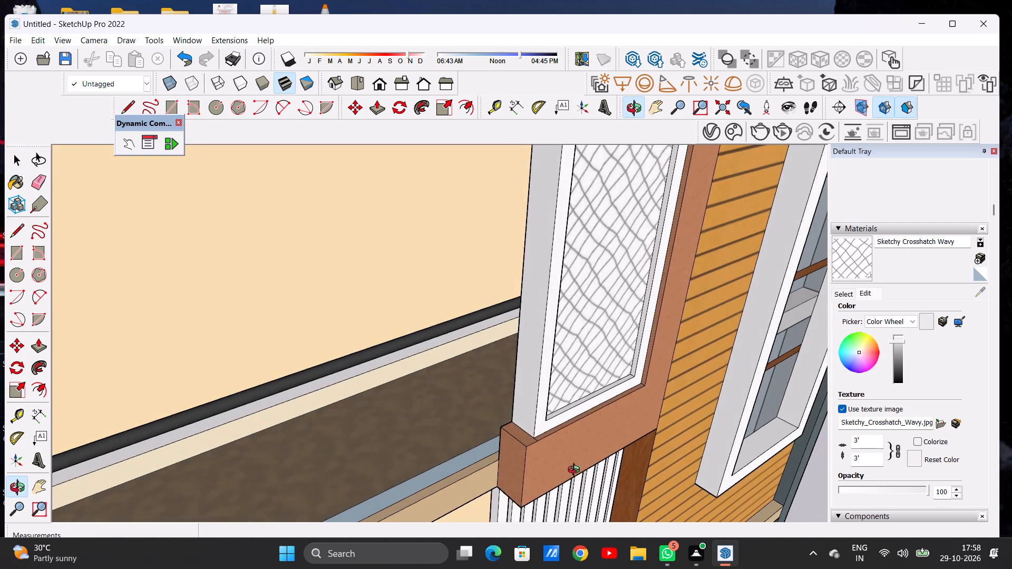
middle_drag(576, 471, 505, 484)
scroll(543, 391, down, 9)
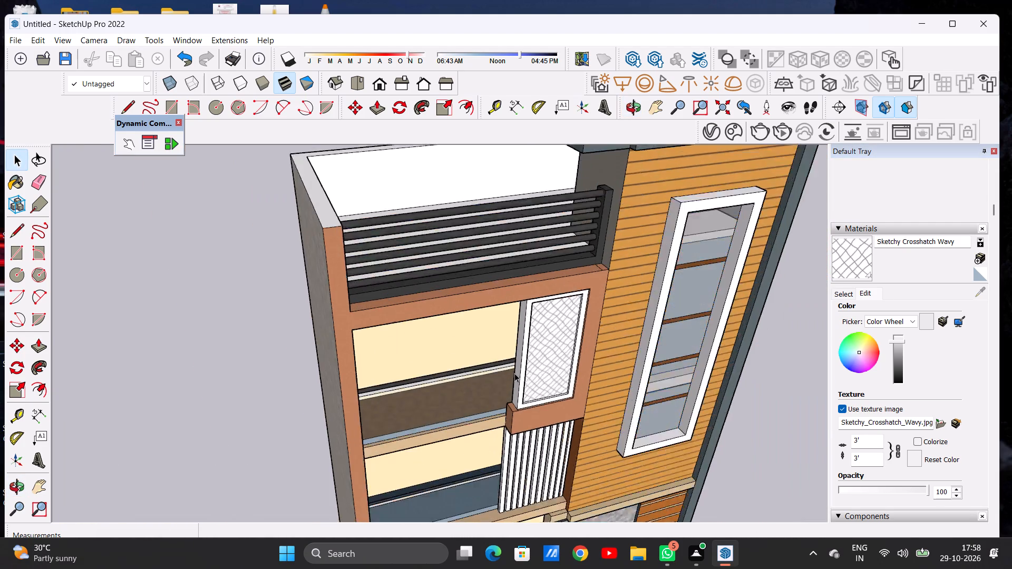
scroll(514, 373, down, 11)
middle_drag(513, 396, 416, 303)
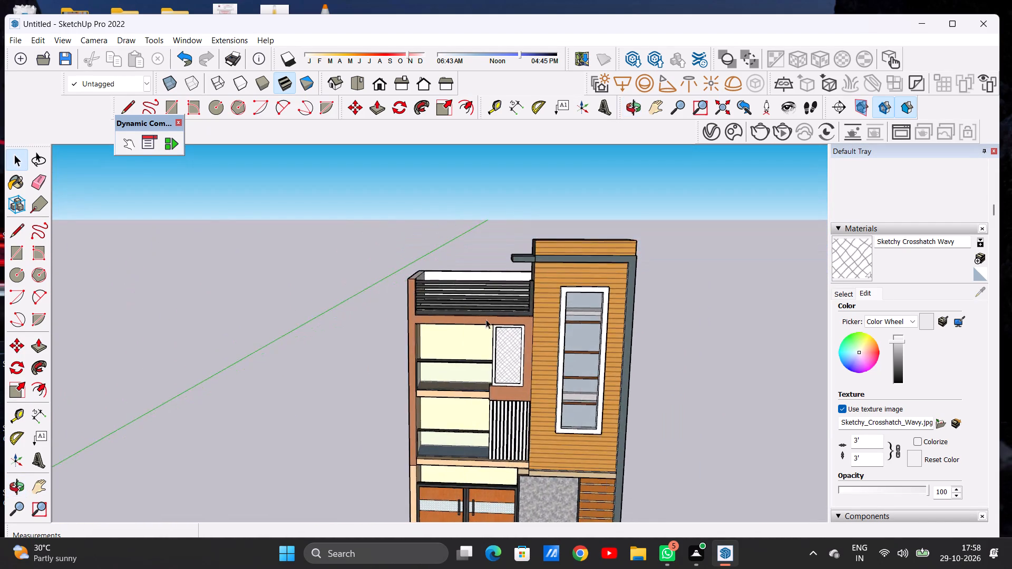
scroll(519, 321, down, 7)
middle_drag(561, 376, 448, 467)
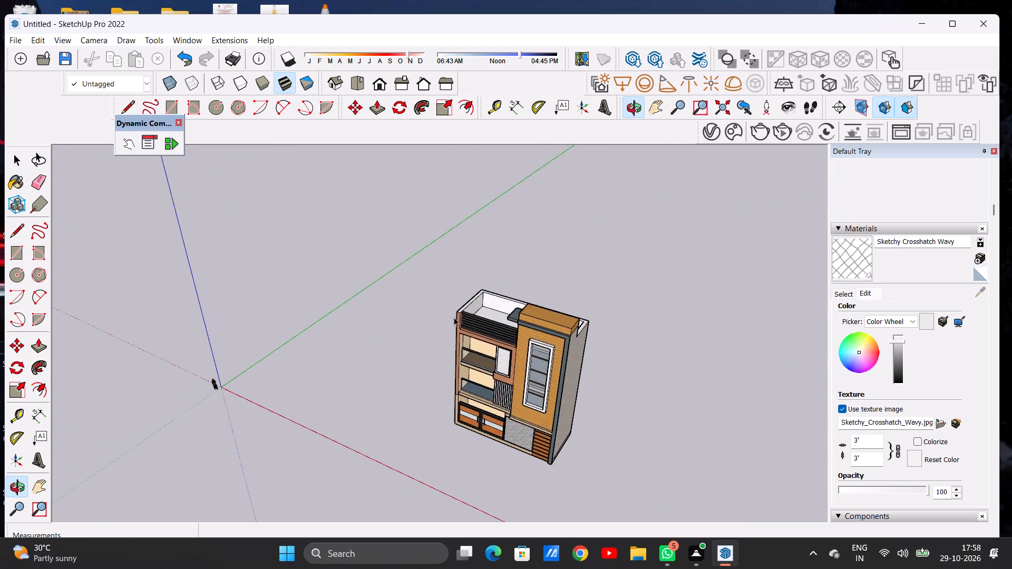
Paint the top surface of the roof terrace parapet with Formica Graystone from the Synthetic Surfaces materials.
scroll(462, 301, up, 3)
scroll(470, 296, down, 1)
scroll(472, 296, up, 19)
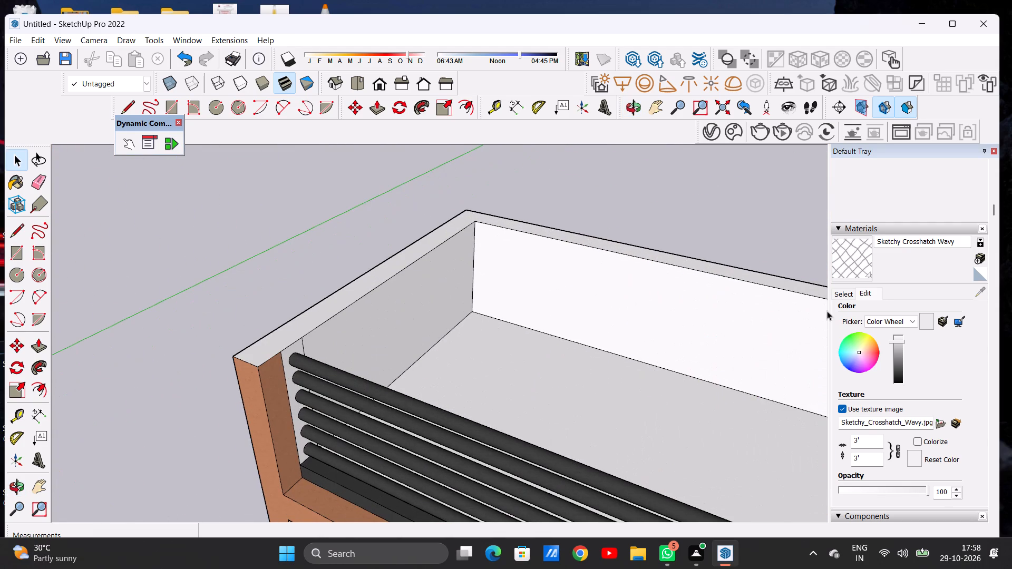
click(840, 295)
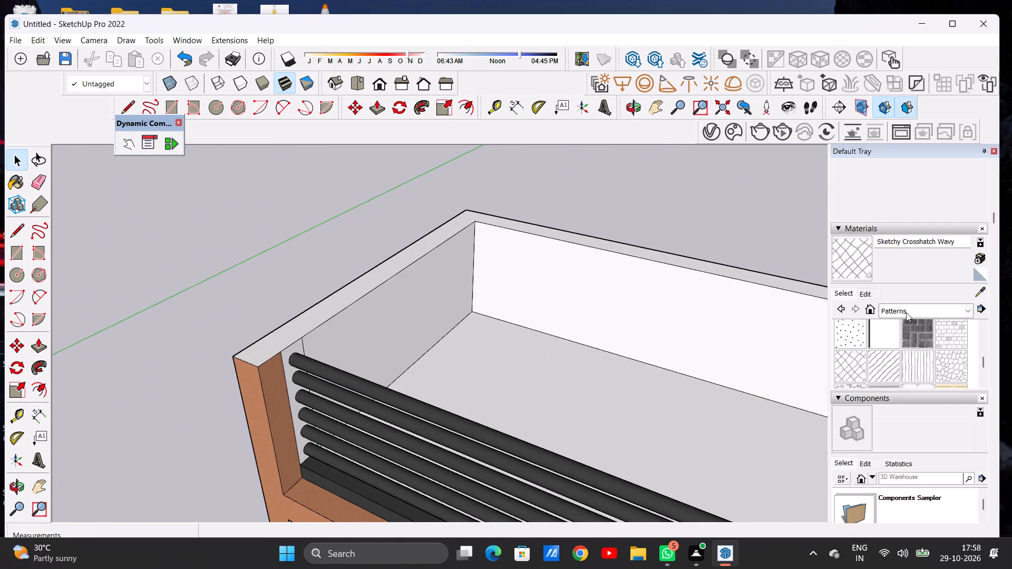
click(906, 312)
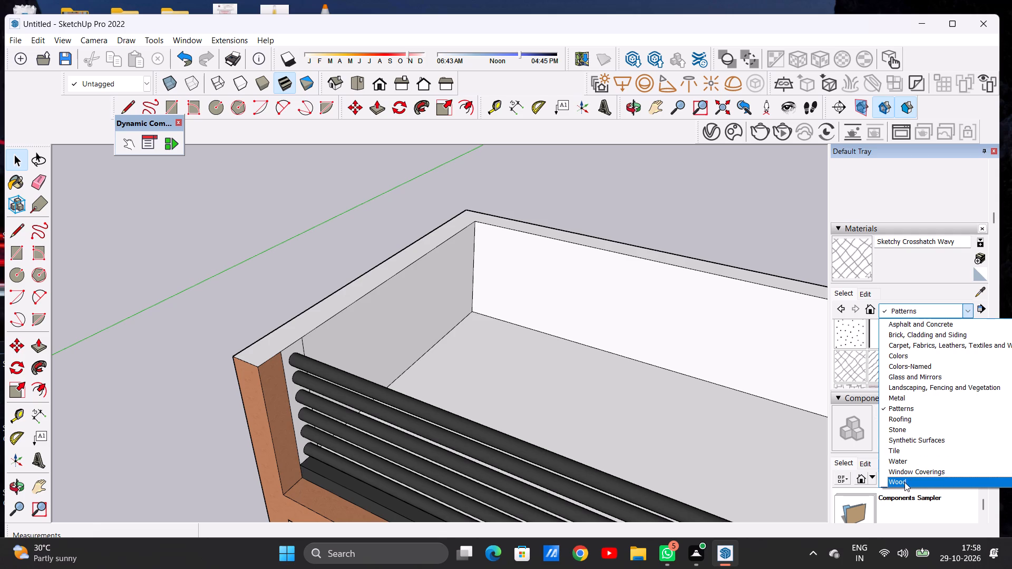
click(910, 440)
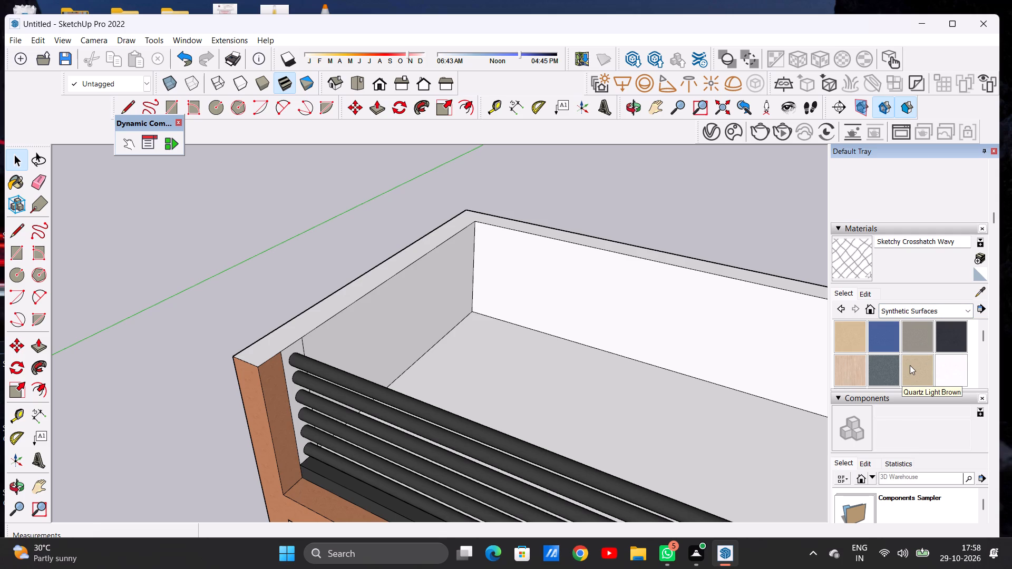
click(847, 366)
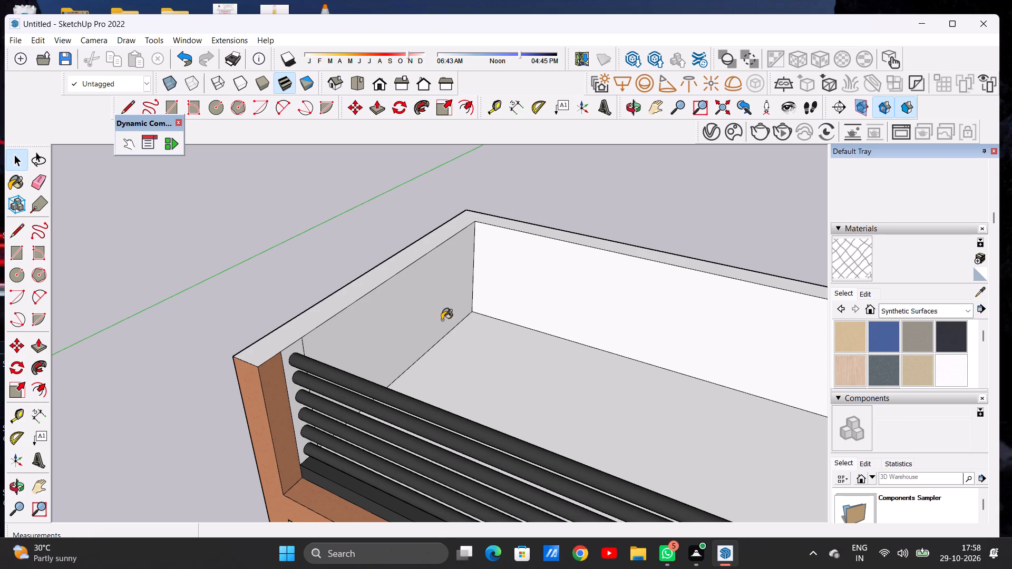
scroll(296, 325, up, 3)
scroll(270, 332, down, 1)
scroll(269, 333, up, 2)
click(919, 337)
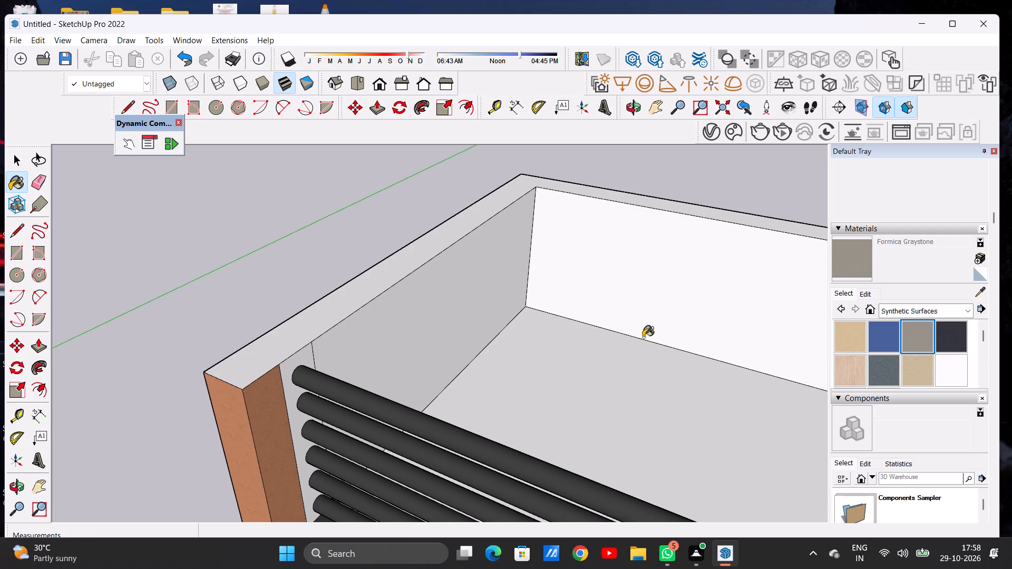
click(276, 345)
scroll(499, 328, down, 5)
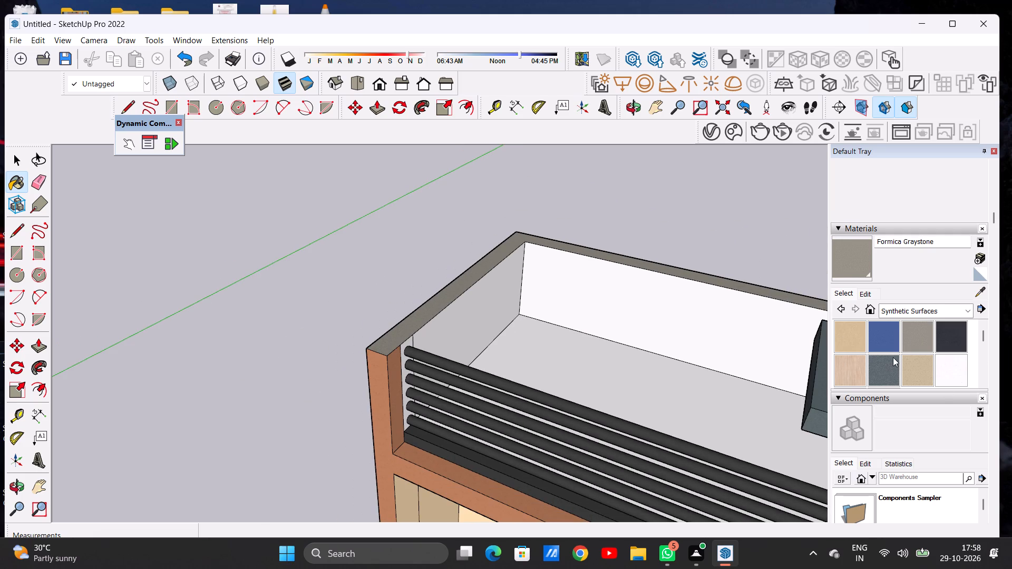
Paint the inner face of the terrace's side parapet beside the railing, including the short strip at the railing's end, with Quartz Light Brown.
click(916, 372)
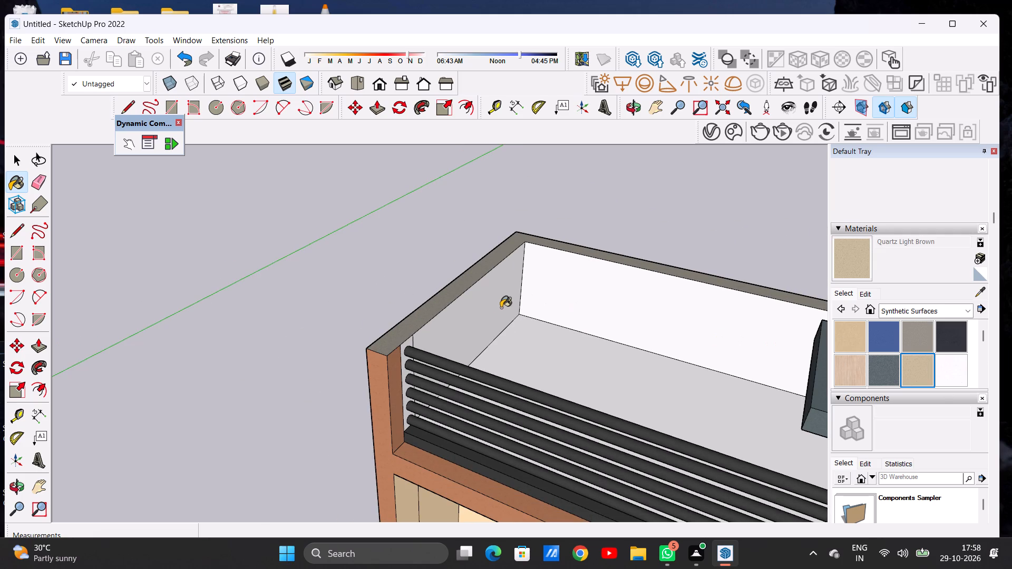
click(494, 310)
scroll(382, 337, up, 11)
click(435, 345)
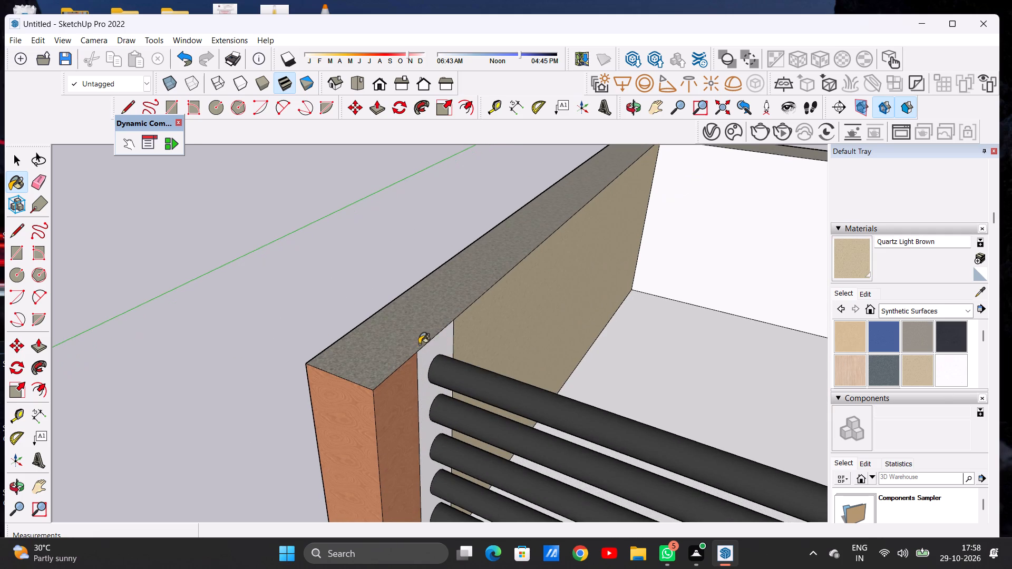
Paint the inner face of the terrace's long rear parapet with Quartz Light Brown.
scroll(416, 348, down, 8)
scroll(540, 300, down, 10)
scroll(521, 312, up, 1)
scroll(521, 312, down, 3)
middle_drag(512, 321, 674, 293)
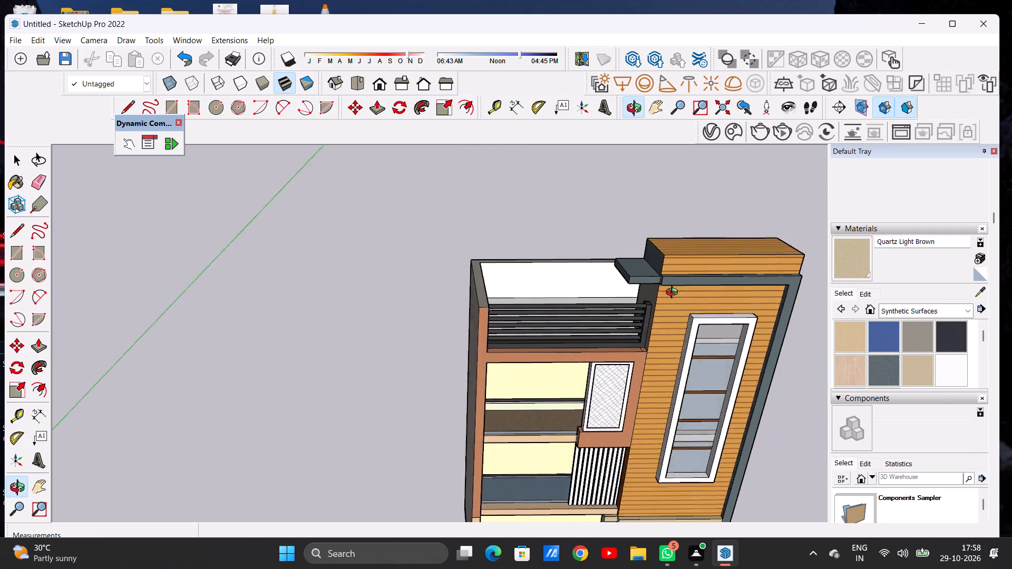
middle_drag(674, 293, 768, 284)
scroll(495, 264, up, 6)
scroll(484, 274, down, 1)
scroll(468, 277, up, 10)
click(383, 289)
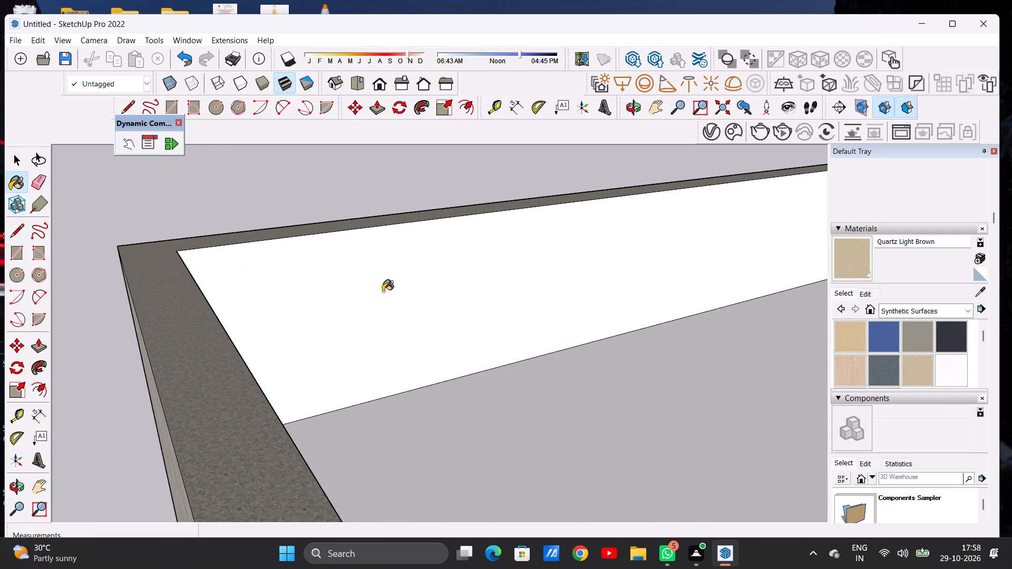
Paint the inner face of the terrace's far end parapet, behind the tower, with Quartz Light Brown.
scroll(390, 323, down, 9)
scroll(446, 357, down, 6)
middle_drag(557, 381, 692, 372)
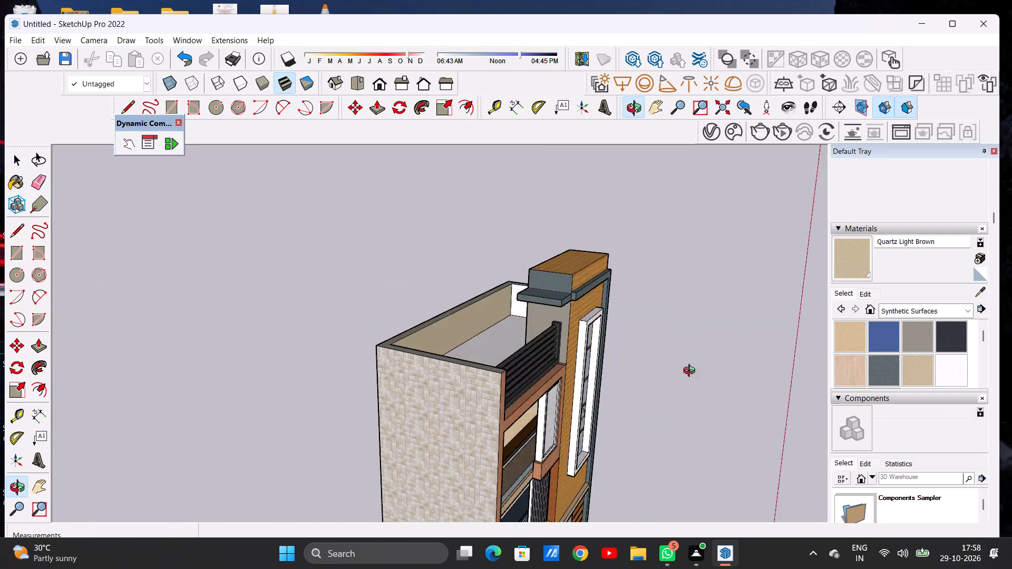
middle_drag(692, 372, 703, 377)
middle_drag(473, 326, 584, 295)
scroll(488, 292, up, 14)
click(476, 288)
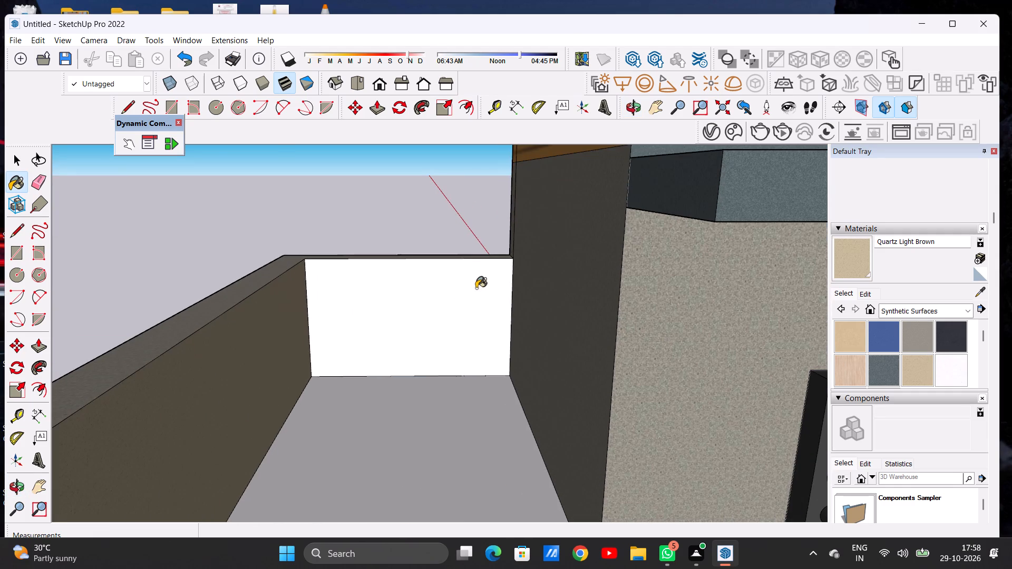
Paint the roof terrace floor with Terrazzo Tile Light from the Synthetic Surfaces materials.
scroll(489, 339, up, 1)
scroll(490, 339, down, 13)
middle_drag(623, 357, 240, 298)
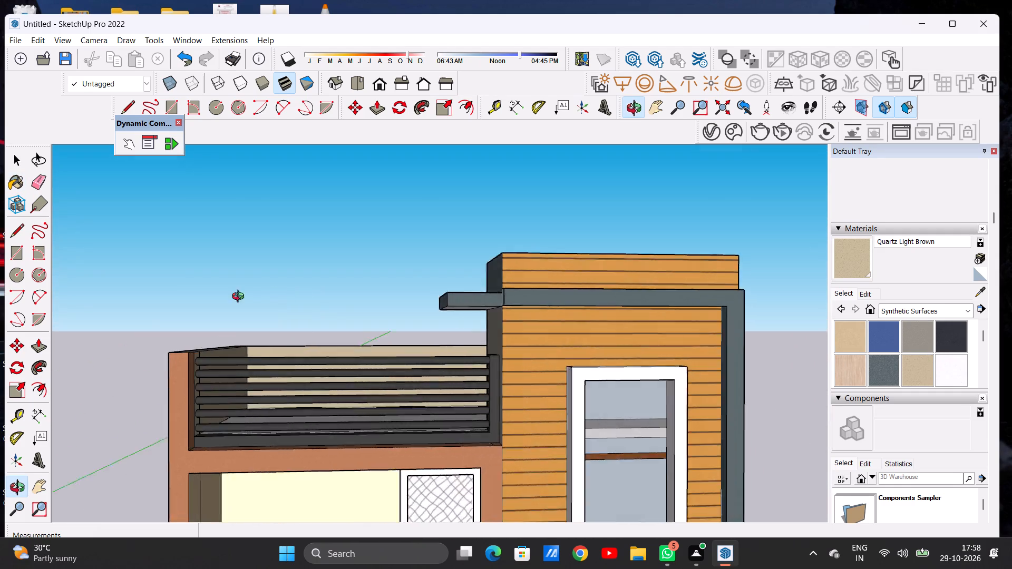
middle_drag(240, 298, 221, 305)
scroll(586, 339, down, 16)
middle_drag(544, 354, 536, 465)
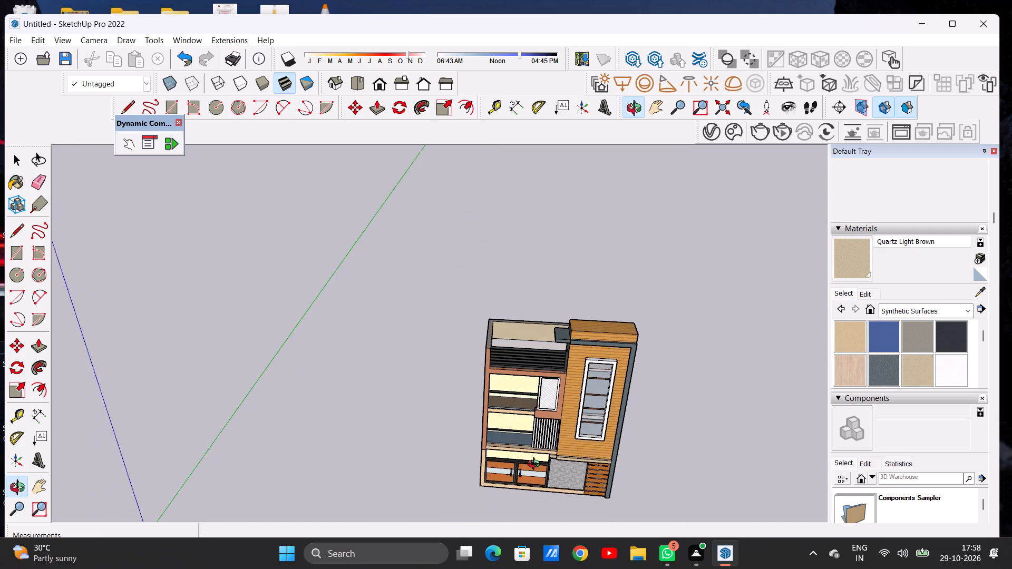
middle_drag(536, 465, 535, 465)
scroll(523, 334, up, 3)
scroll(523, 334, down, 1)
scroll(523, 334, up, 1)
scroll(523, 334, down, 1)
scroll(523, 334, up, 18)
middle_drag(393, 328, 421, 409)
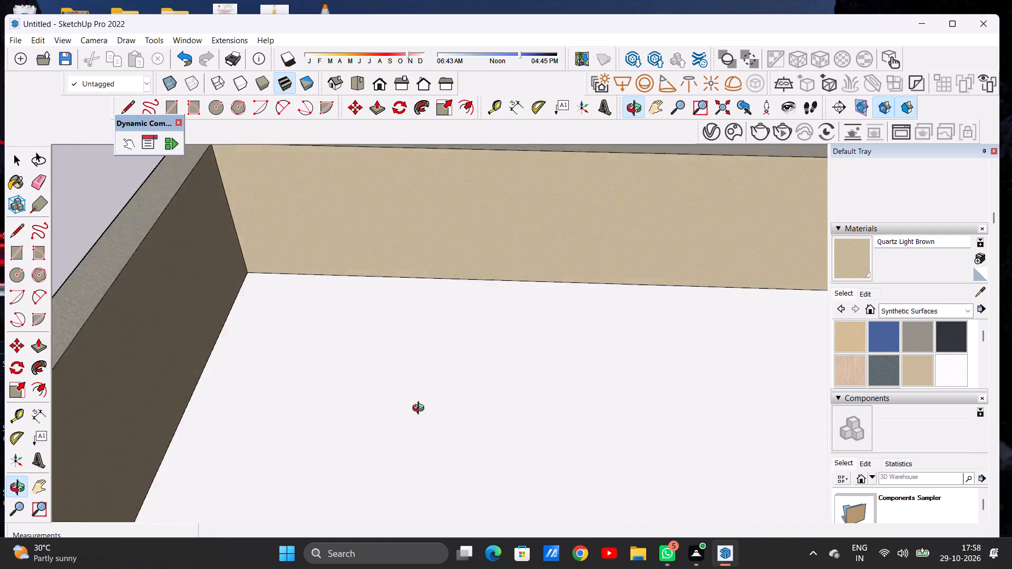
middle_drag(421, 409, 440, 438)
scroll(402, 354, down, 12)
middle_drag(444, 348, 454, 368)
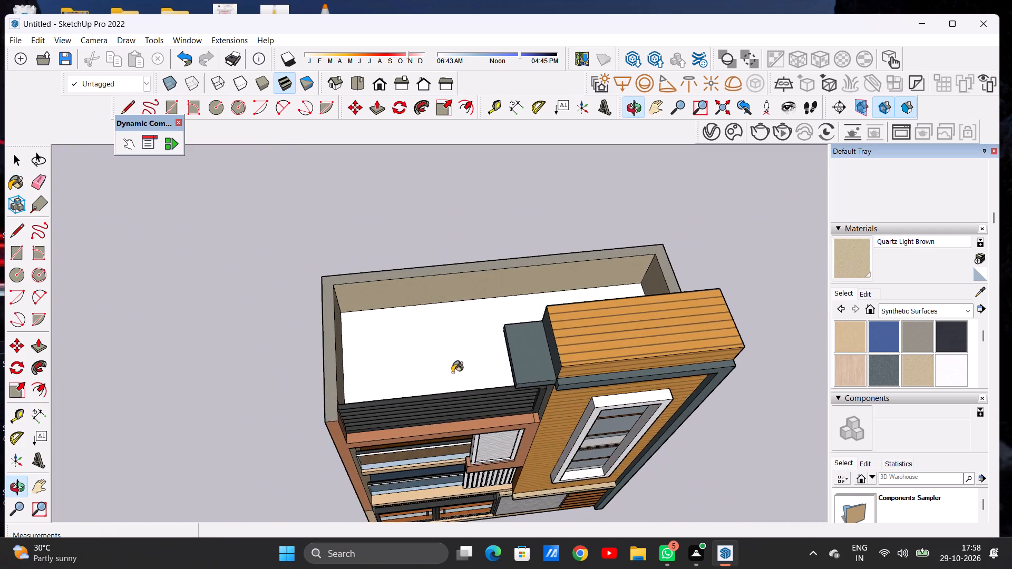
scroll(454, 377, up, 7)
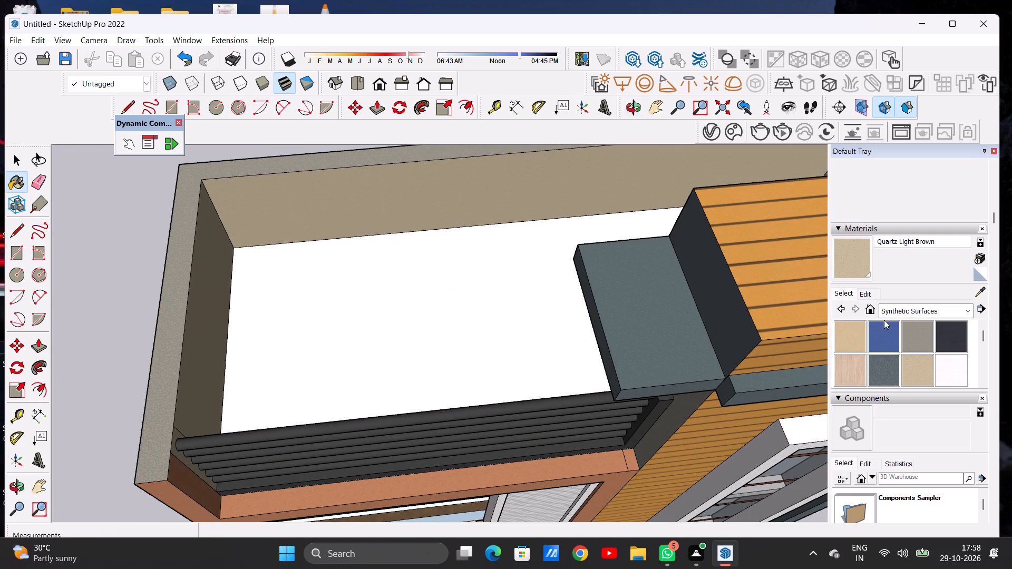
scroll(889, 342, down, 1)
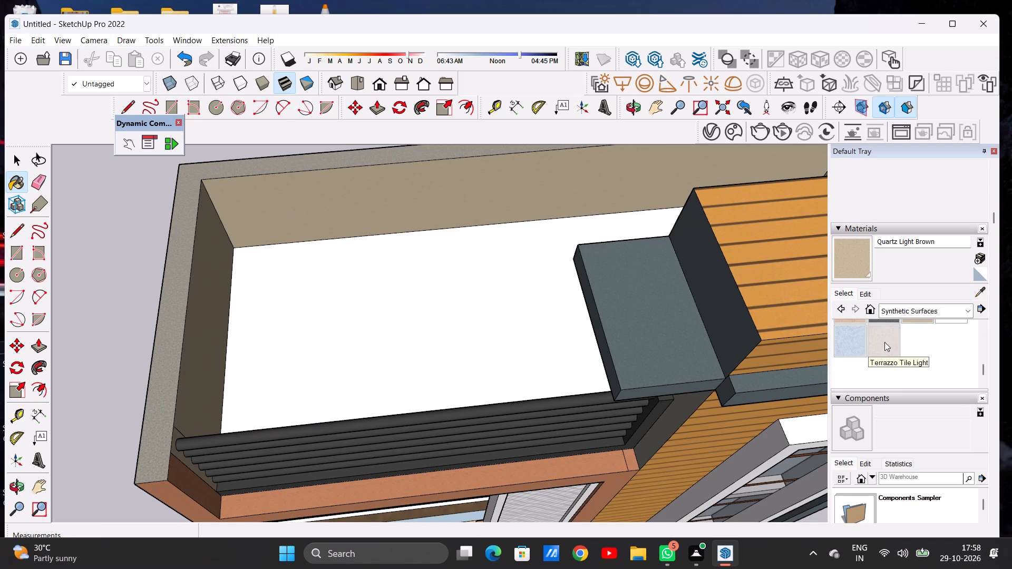
click(884, 342)
click(496, 342)
Examine the tiled terrace floor and parapets from above and the whole house from the front, and leave the Paint Bucket.
scroll(405, 345, down, 7)
scroll(403, 335, up, 8)
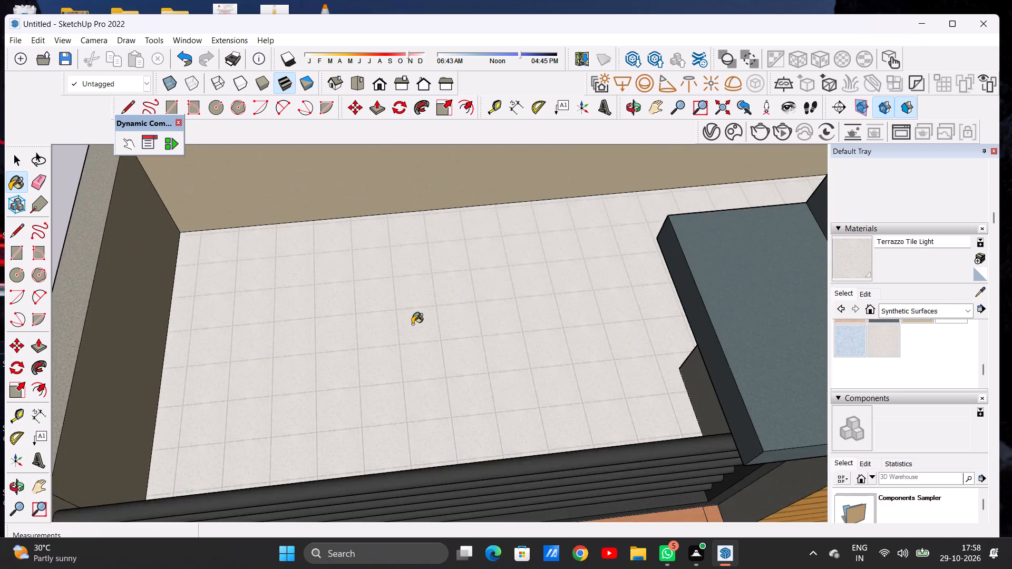
scroll(412, 324, up, 3)
scroll(412, 323, down, 1)
scroll(412, 323, up, 4)
scroll(412, 323, down, 1)
middle_drag(412, 331, 688, 326)
scroll(548, 380, down, 10)
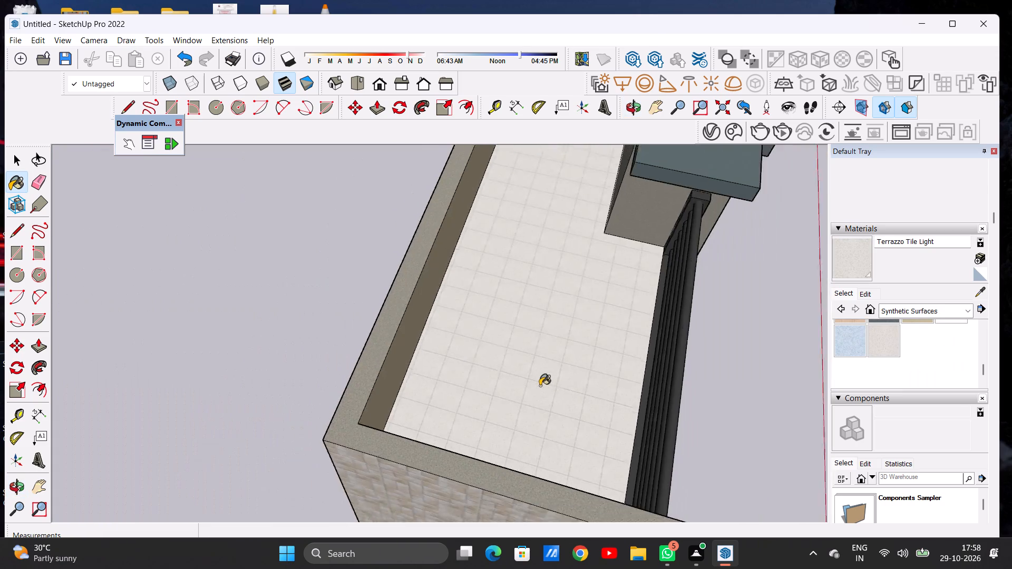
scroll(540, 386, down, 9)
middle_drag(539, 387, 661, 298)
middle_drag(661, 298, 434, 297)
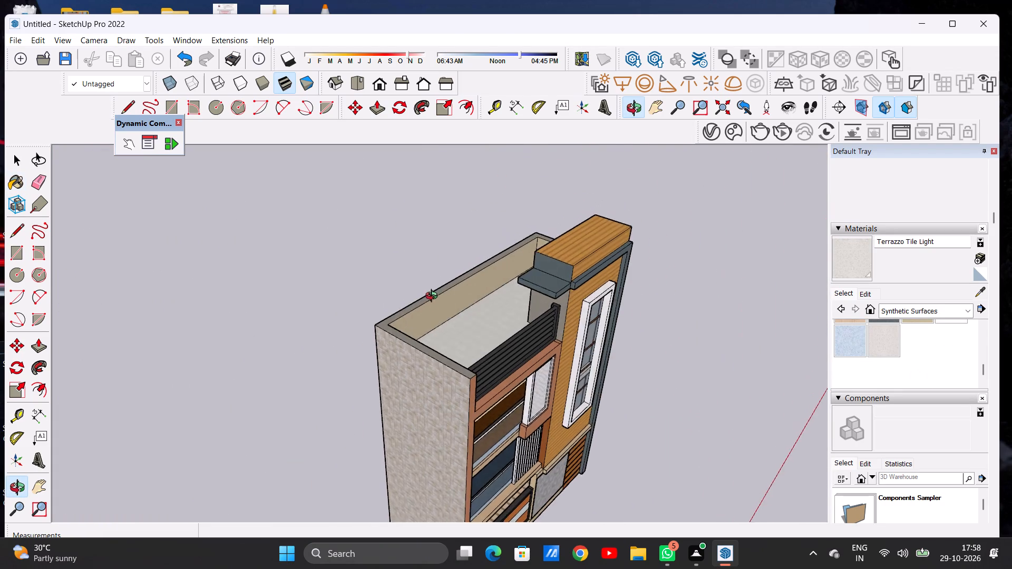
middle_drag(434, 297, 434, 297)
scroll(465, 329, up, 10)
scroll(471, 350, down, 1)
scroll(471, 351, up, 9)
scroll(469, 366, down, 1)
scroll(469, 367, up, 5)
scroll(459, 369, down, 3)
scroll(424, 345, down, 20)
scroll(424, 345, down, 2)
middle_drag(514, 387, 380, 287)
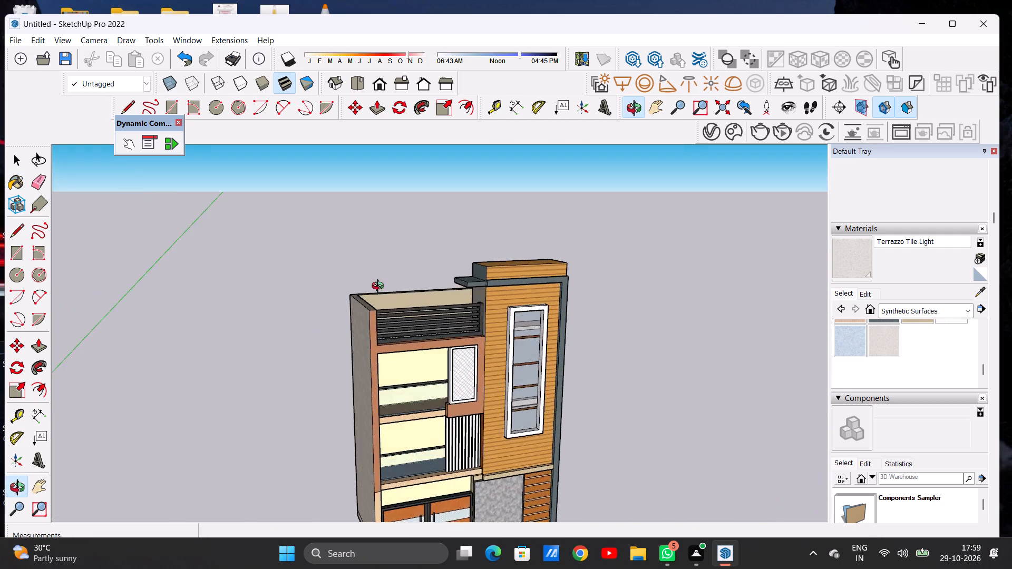
middle_drag(380, 287, 356, 281)
scroll(446, 295, down, 6)
middle_drag(478, 400, 423, 365)
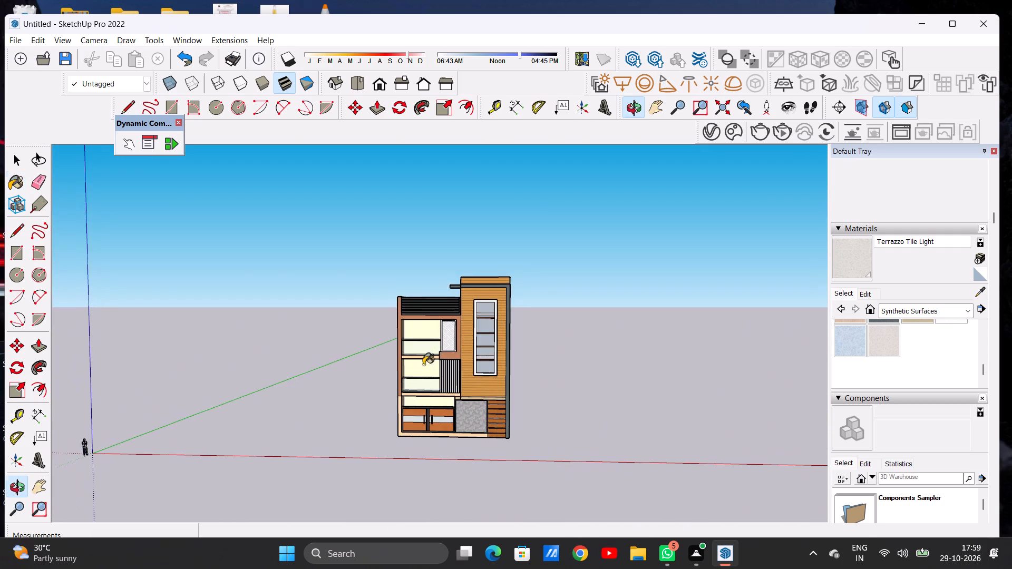
scroll(442, 359, up, 1)
scroll(442, 359, down, 1)
scroll(442, 359, up, 4)
key(space)
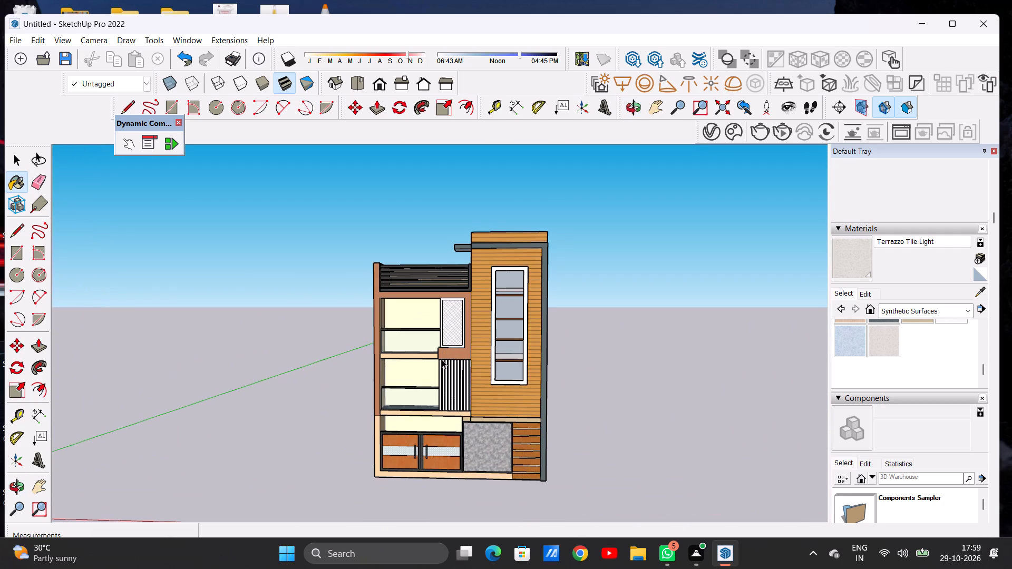
Paint the front faces of the vertical slats below the crosshatched panel with Quartz Light Grey from Synthetic Surfaces.
scroll(444, 376, up, 14)
middle_drag(421, 385, 528, 386)
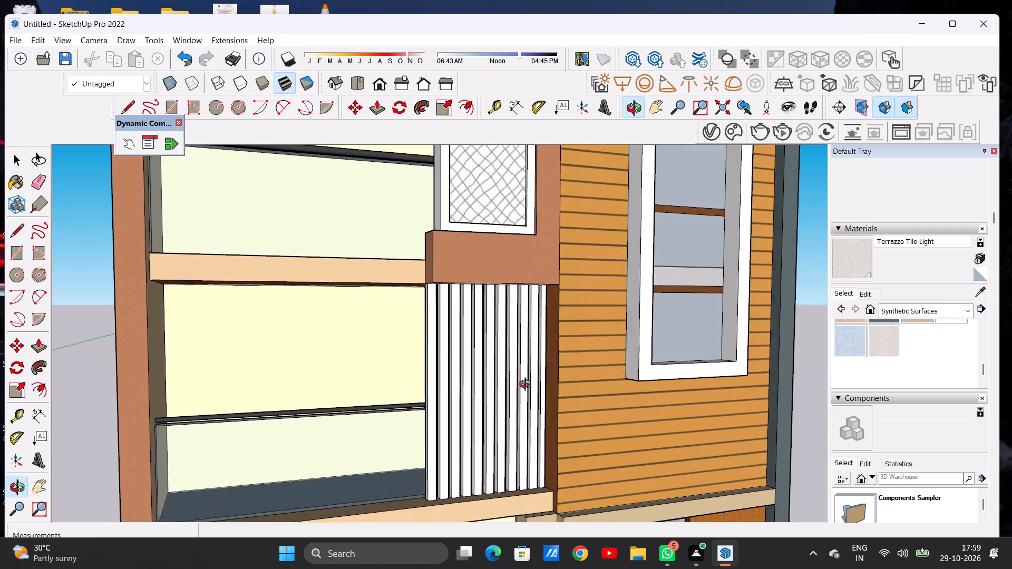
middle_drag(528, 386, 413, 426)
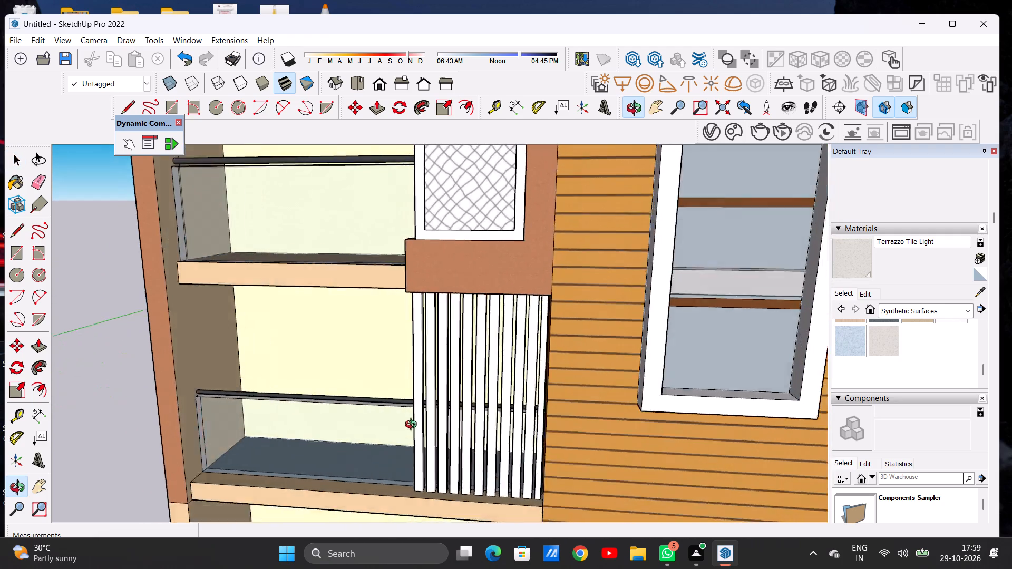
middle_drag(413, 426, 444, 421)
scroll(466, 419, down, 5)
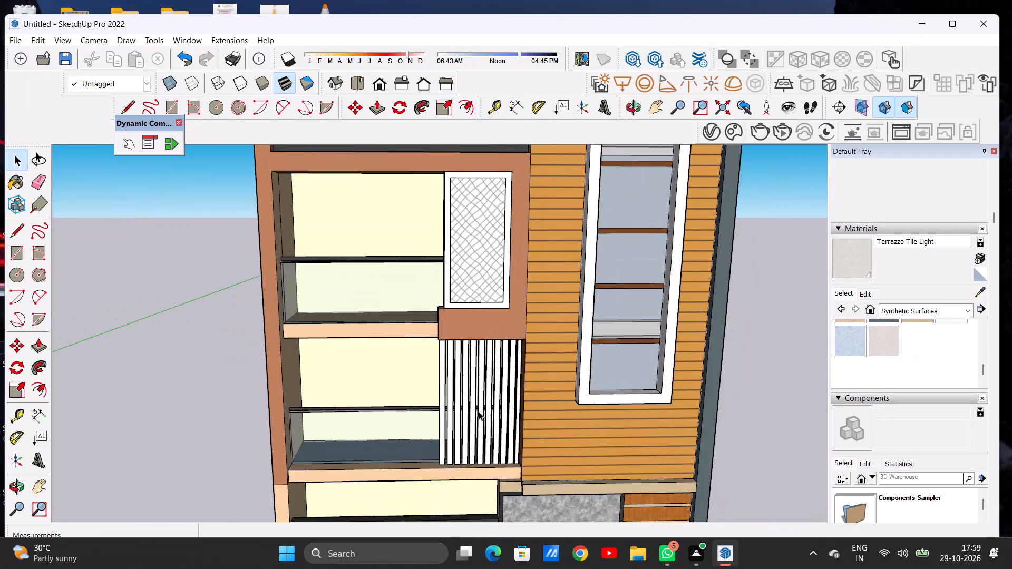
scroll(476, 391, down, 6)
scroll(489, 409, up, 1)
scroll(489, 412, down, 1)
scroll(489, 413, up, 13)
middle_drag(481, 413, 525, 389)
scroll(525, 389, up, 2)
scroll(901, 351, up, 1)
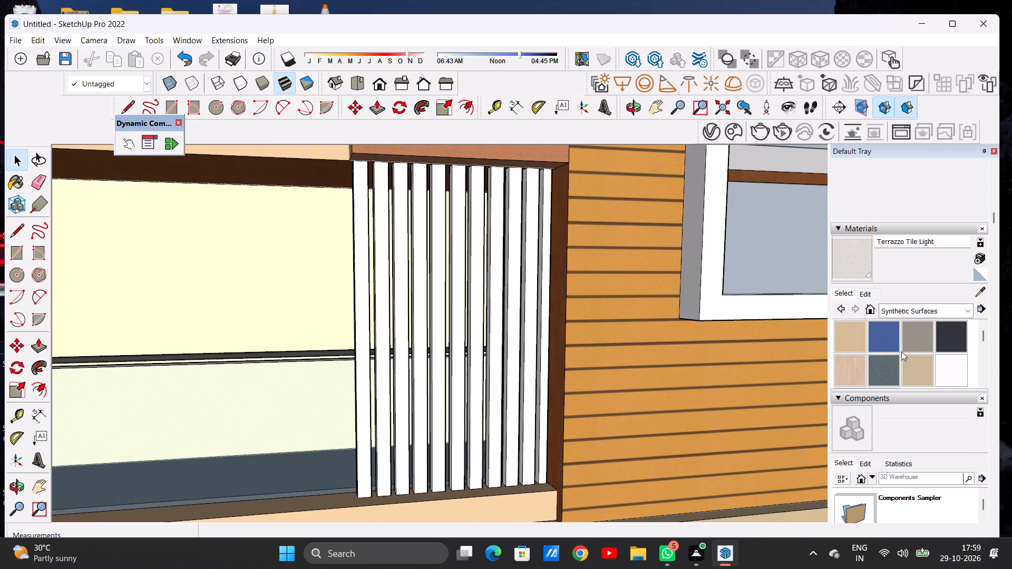
click(953, 369)
middle_drag(358, 372, 427, 398)
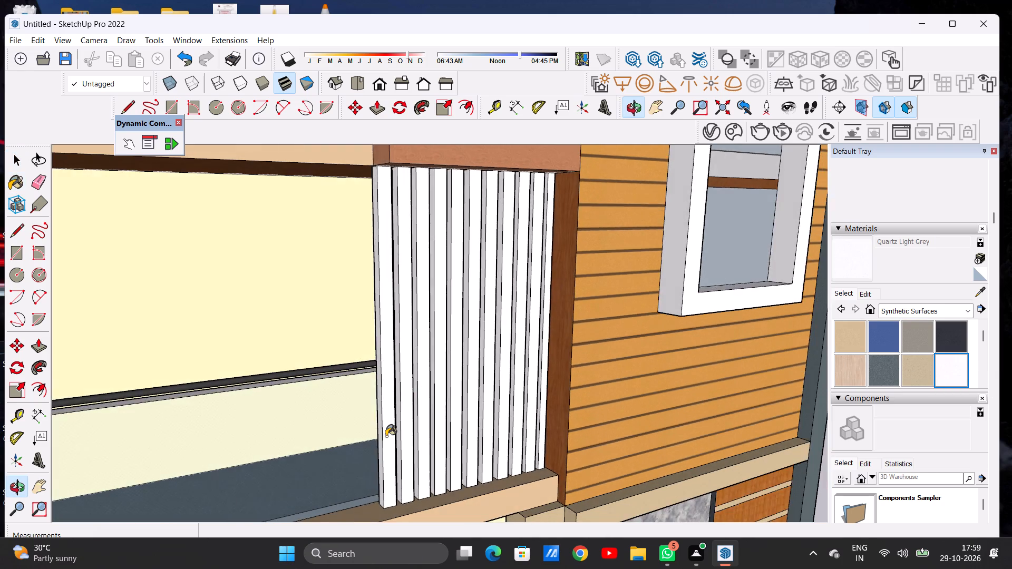
scroll(386, 439, up, 7)
click(387, 439)
click(427, 430)
click(460, 427)
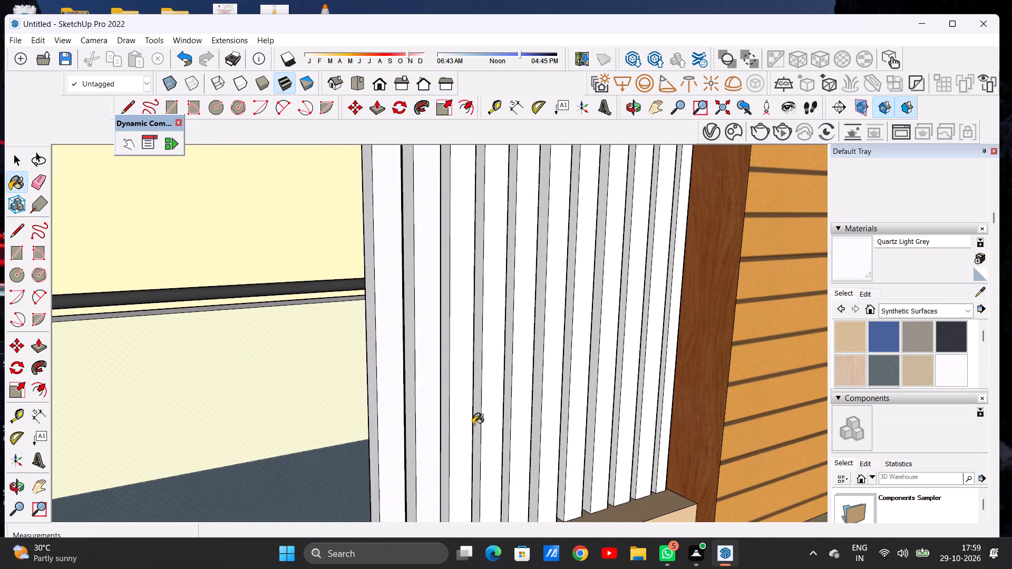
click(495, 416)
scroll(411, 424, down, 4)
scroll(549, 405, up, 6)
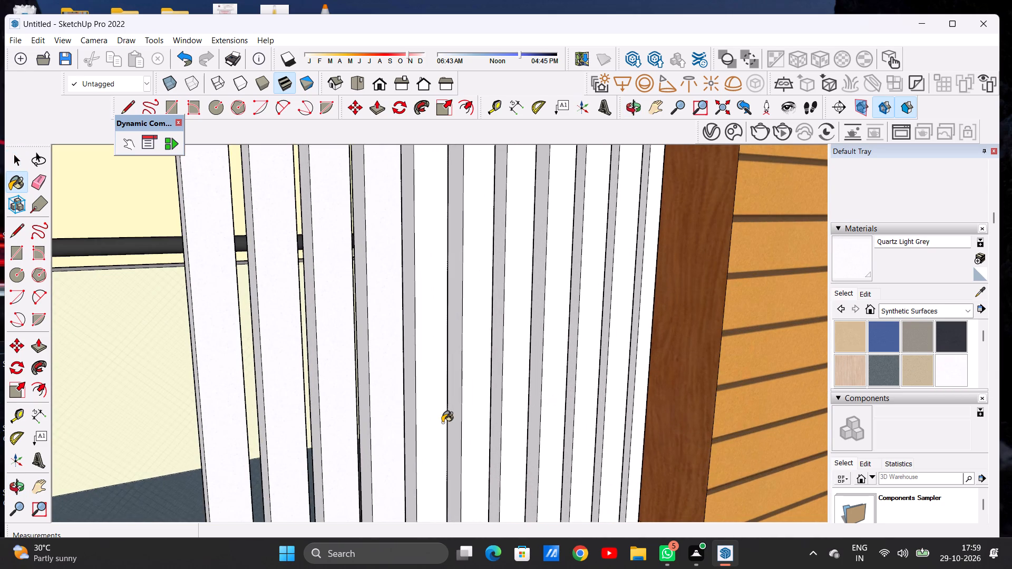
click(433, 425)
click(473, 414)
click(516, 409)
click(551, 401)
click(582, 396)
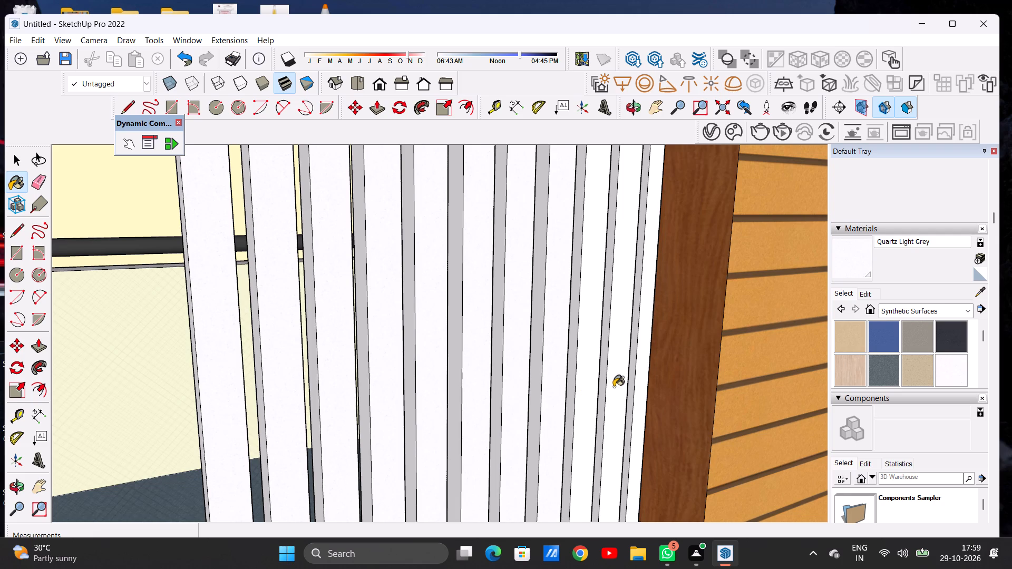
click(614, 387)
click(642, 386)
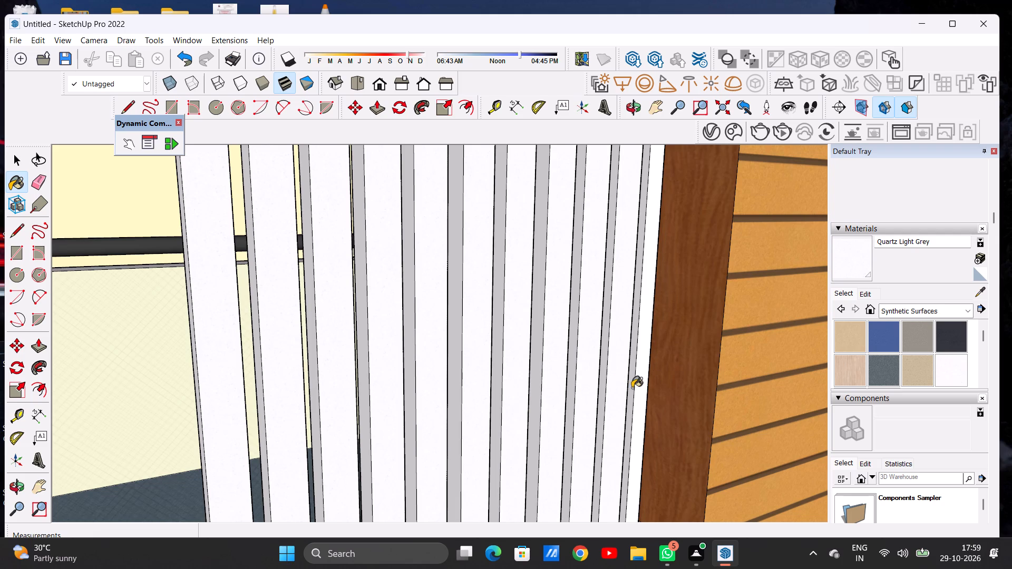
Paint the narrow side faces of the vertical slats with Quartz Light Grey.
click(632, 388)
click(604, 394)
click(571, 404)
click(539, 411)
click(499, 415)
click(458, 419)
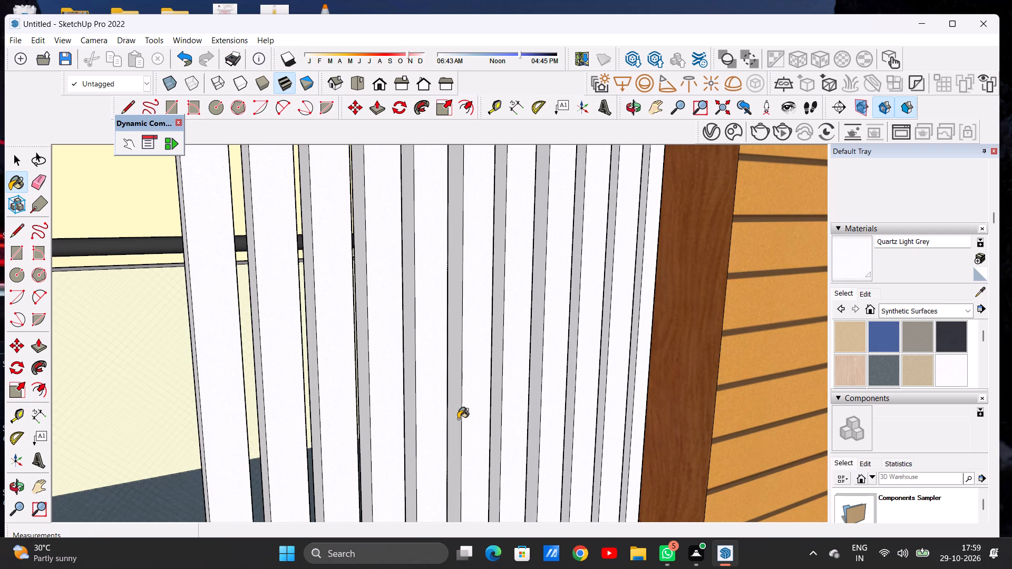
click(409, 423)
click(363, 423)
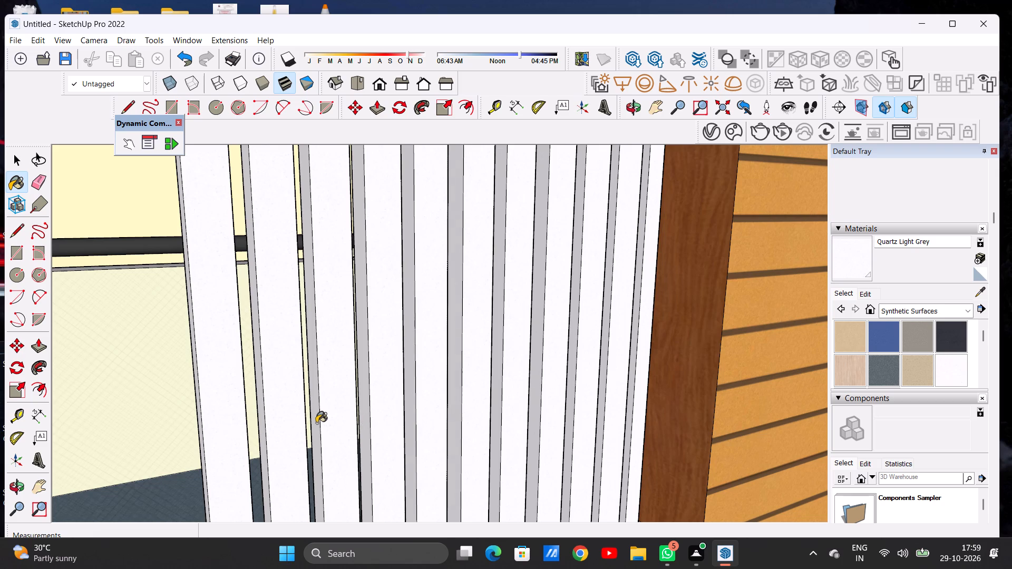
click(315, 423)
middle_drag(394, 405, 464, 405)
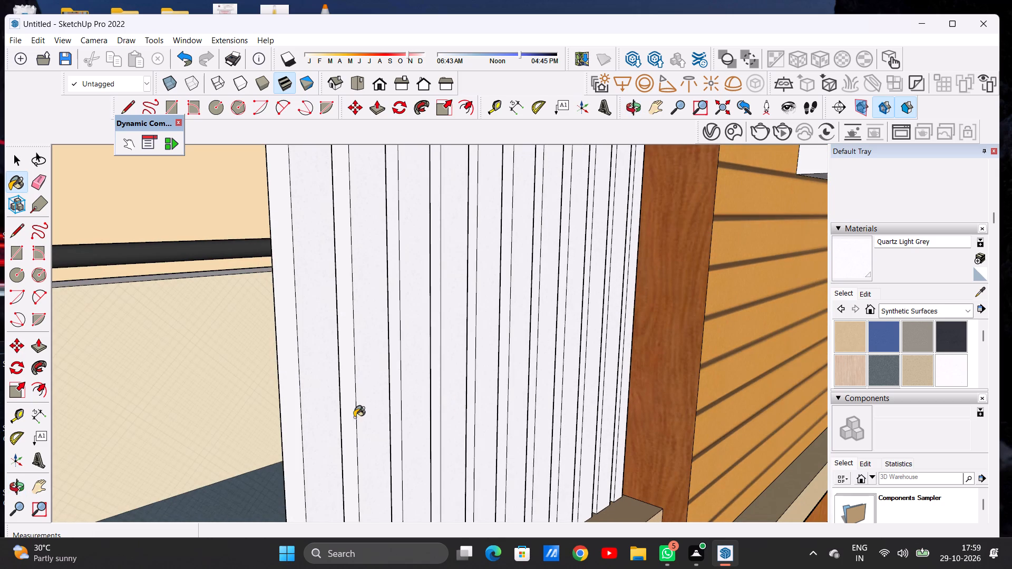
click(352, 426)
click(298, 425)
Paint the outer side face of the crosshatched panel's frame, on the balcony side, with Quartz Light Grey.
scroll(429, 404, down, 18)
scroll(485, 407, up, 1)
scroll(485, 407, down, 1)
middle_drag(504, 413, 279, 395)
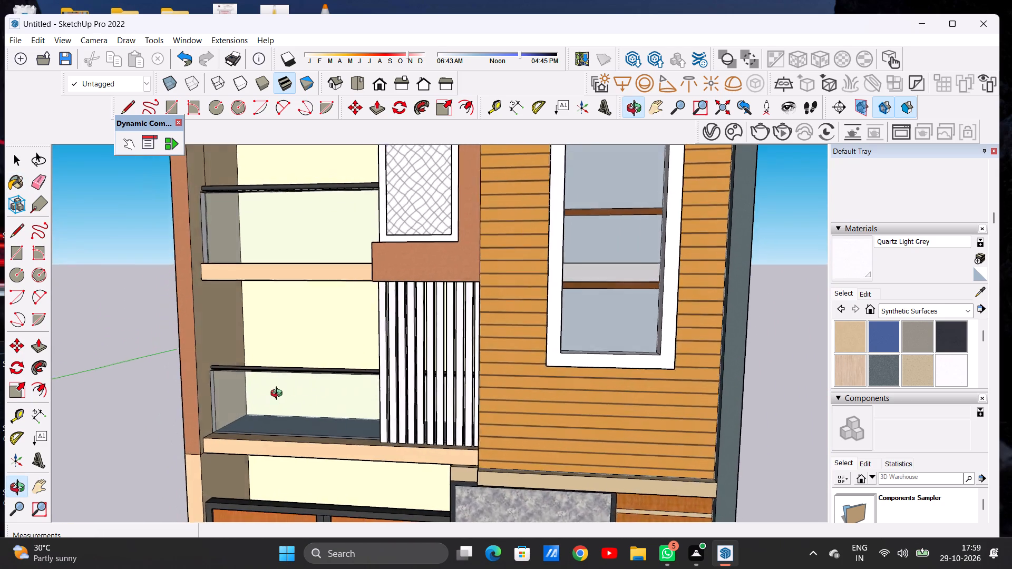
middle_drag(279, 395, 295, 404)
scroll(426, 401, down, 11)
scroll(411, 331, up, 8)
scroll(419, 370, down, 1)
scroll(419, 370, up, 2)
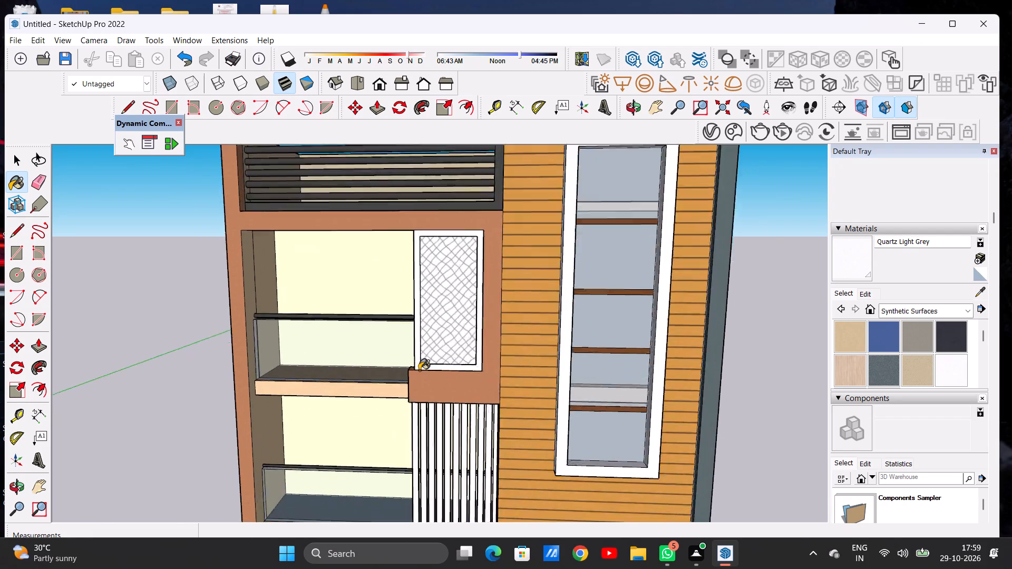
scroll(419, 370, up, 5)
scroll(425, 360, down, 1)
scroll(425, 358, up, 4)
scroll(426, 356, down, 1)
scroll(426, 356, up, 7)
click(402, 369)
scroll(464, 368, down, 6)
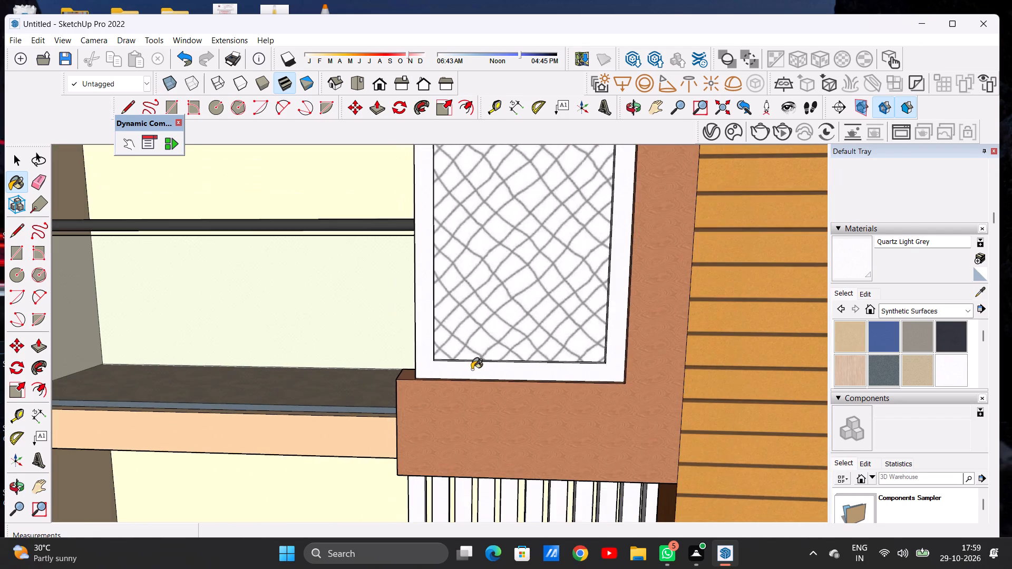
middle_drag(415, 366, 605, 378)
scroll(484, 357, up, 1)
scroll(475, 357, down, 1)
scroll(469, 358, up, 5)
click(478, 351)
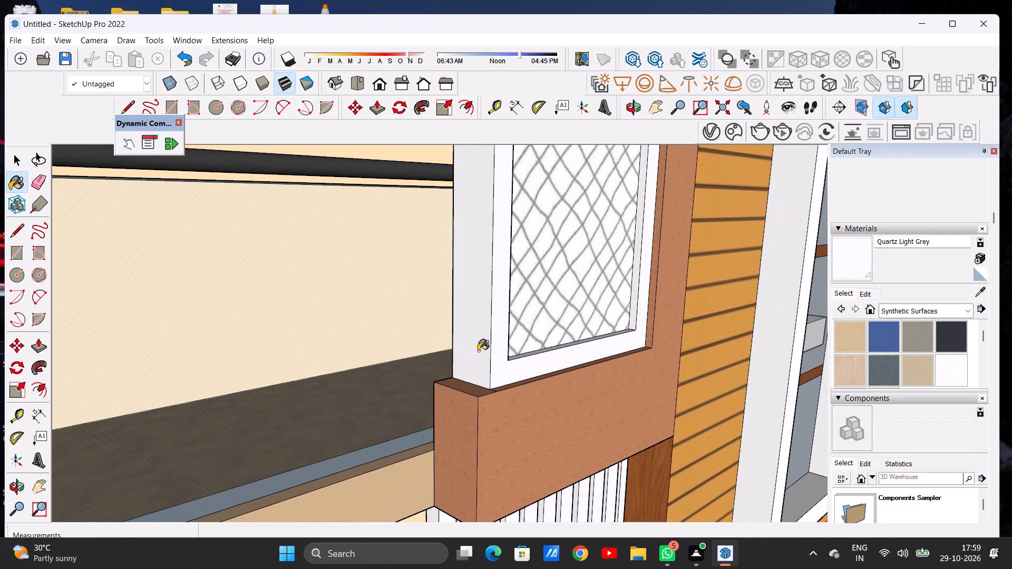
Paint the lower front and inner bottom edge of the crosshatched panel's frame with Quartz Light Grey.
scroll(472, 362, down, 10)
middle_drag(530, 372, 293, 391)
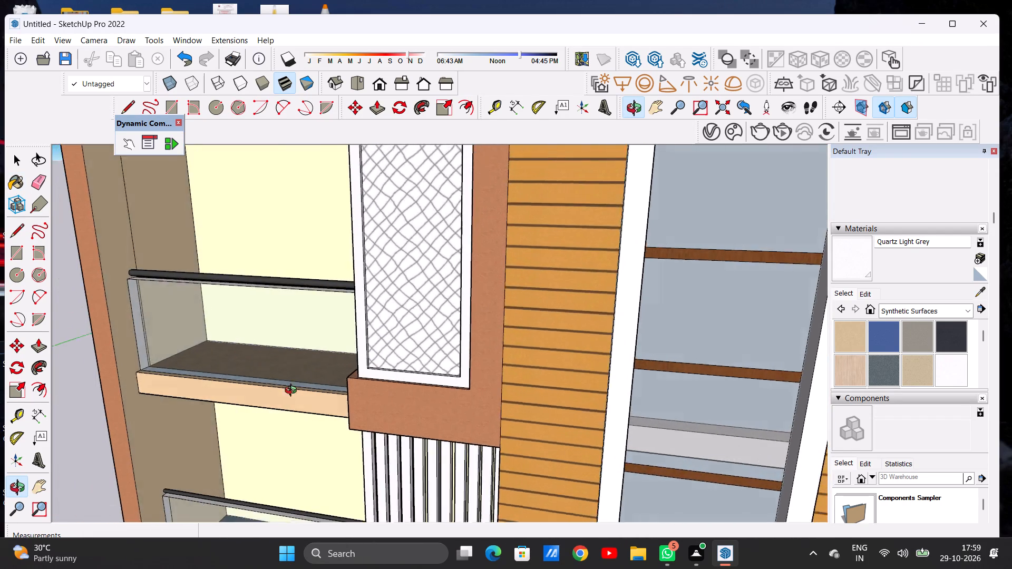
middle_drag(293, 391, 164, 429)
scroll(387, 390, up, 17)
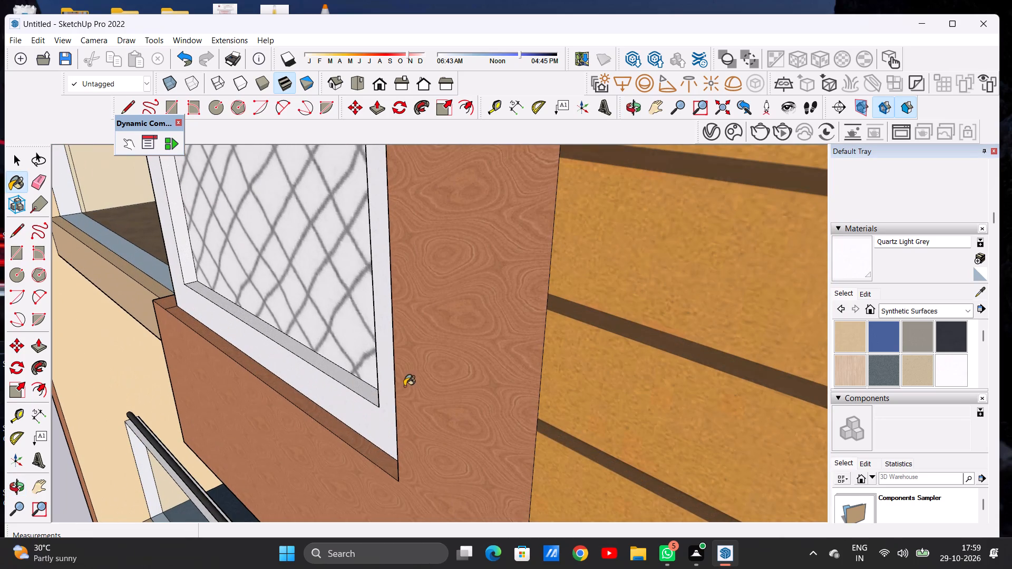
click(364, 421)
click(359, 391)
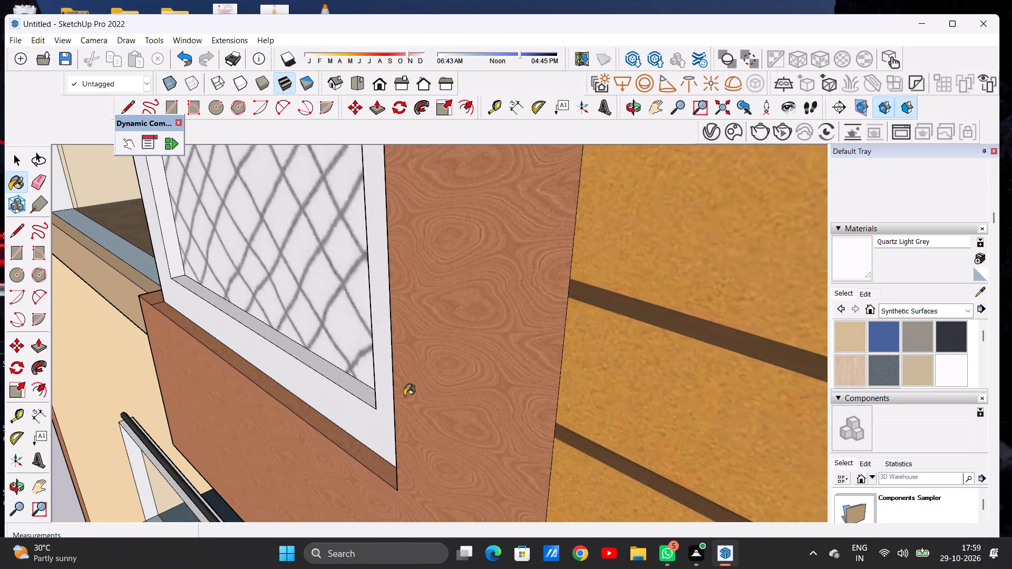
Paint the upper front and the inner upper edges of the crosshatched panel's frame with Quartz Light Grey.
scroll(440, 394, down, 1)
scroll(443, 395, up, 1)
scroll(447, 395, down, 13)
middle_drag(341, 388, 452, 378)
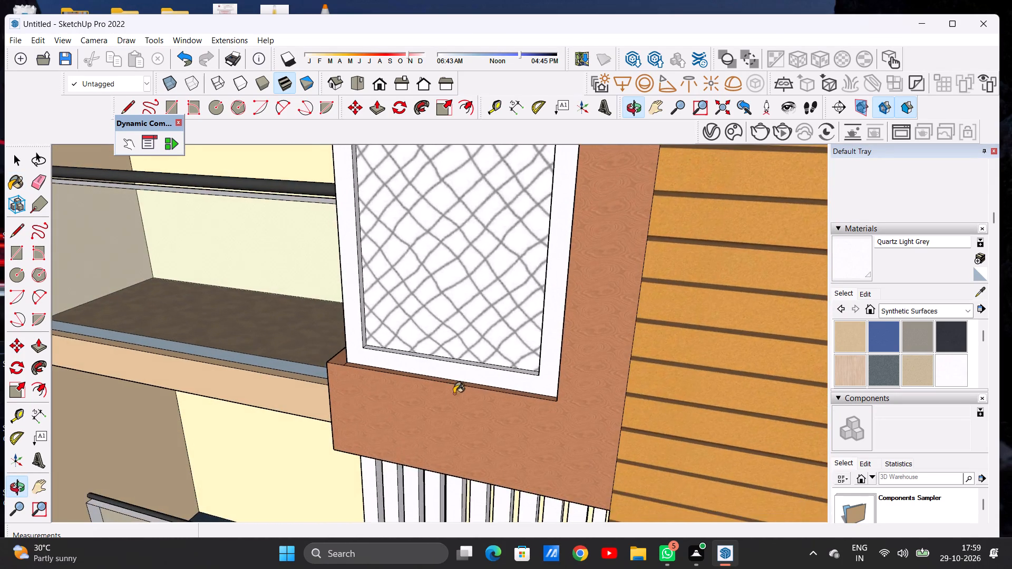
scroll(454, 405, down, 8)
scroll(454, 413, up, 1)
scroll(454, 413, down, 8)
scroll(456, 289, up, 1)
scroll(456, 289, down, 1)
scroll(456, 289, up, 9)
scroll(460, 306, down, 1)
scroll(461, 308, up, 5)
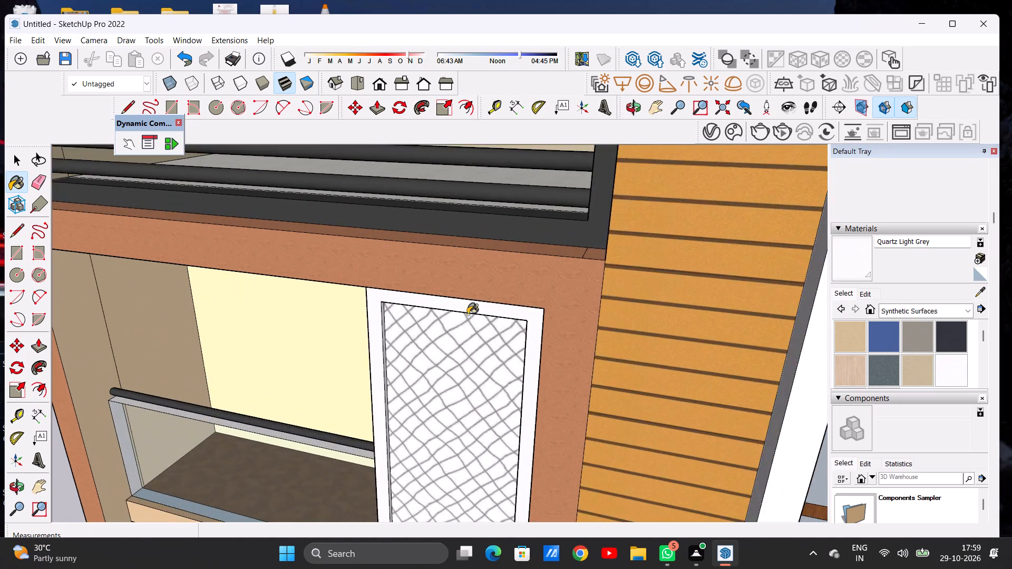
scroll(468, 315, up, 4)
click(485, 303)
middle_drag(470, 355, 441, 223)
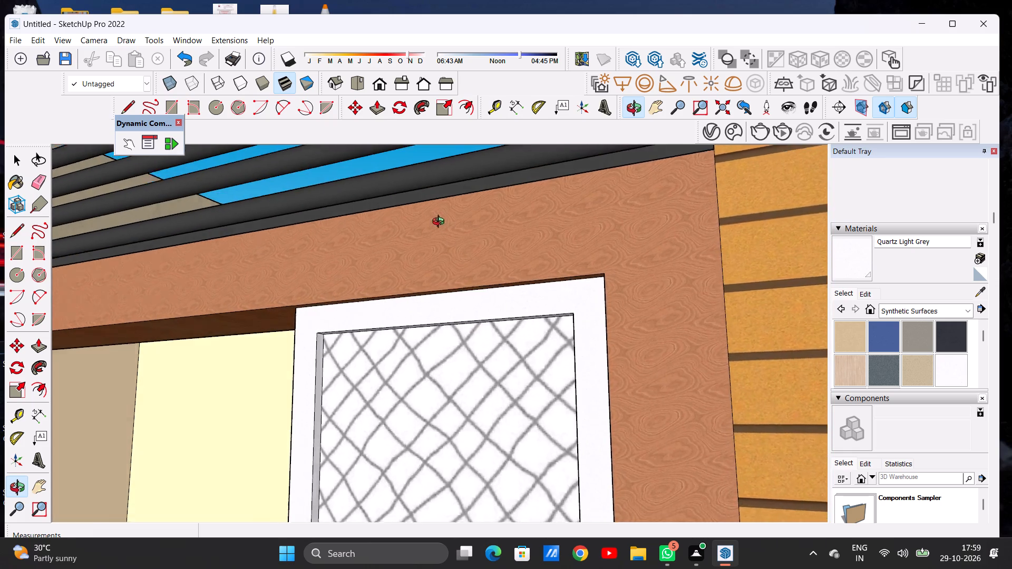
middle_drag(441, 223, 438, 222)
scroll(360, 344, up, 18)
click(281, 355)
scroll(351, 329, down, 8)
middle_drag(347, 357, 347, 351)
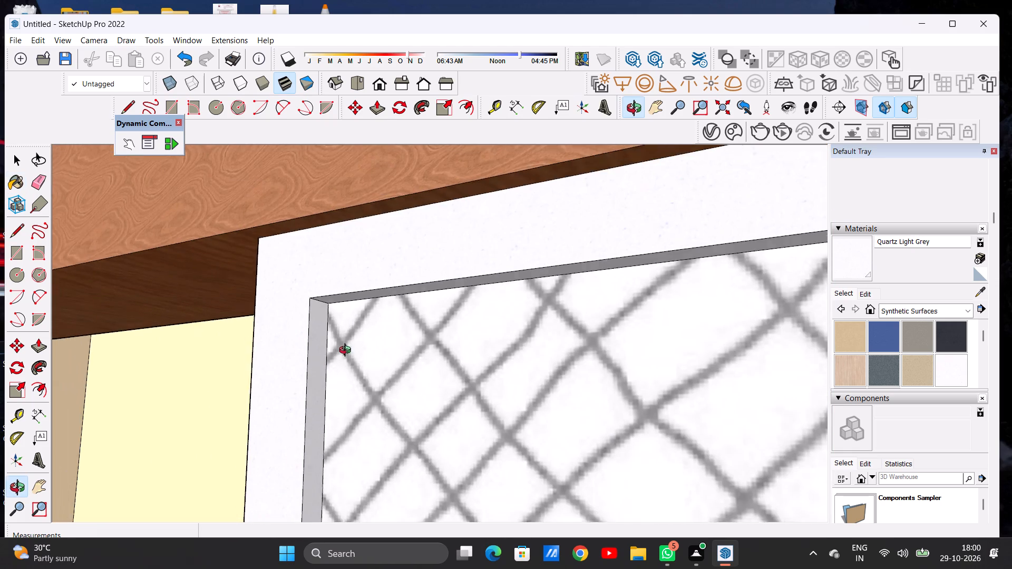
middle_drag(347, 351, 370, 258)
scroll(372, 263, up, 7)
click(384, 269)
Paint the remaining faces of the crosshatched panel's frame that face the balcony recess with Quartz Light Grey.
scroll(396, 291, down, 14)
scroll(472, 286, up, 2)
scroll(473, 286, down, 19)
middle_drag(482, 286, 660, 416)
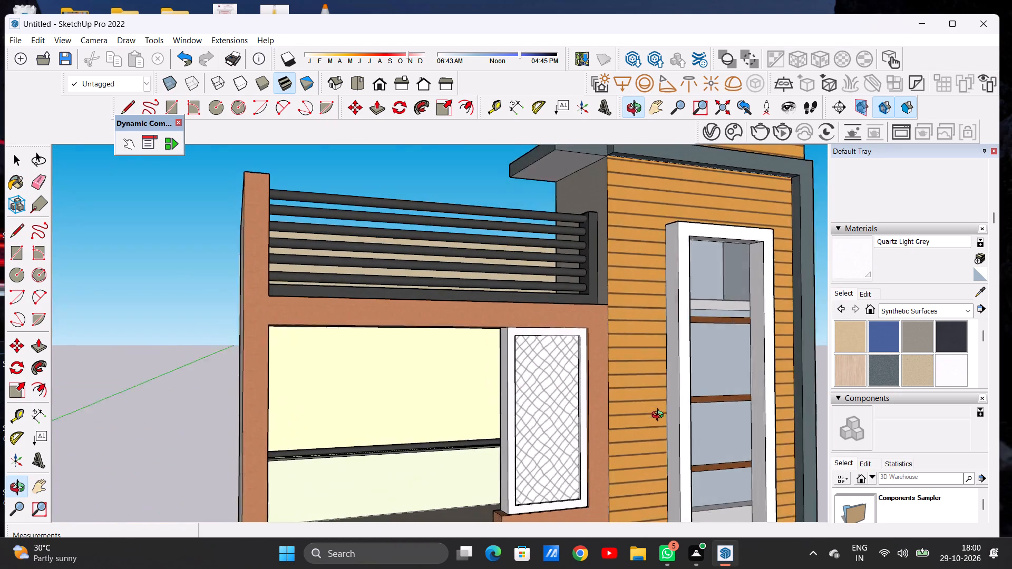
middle_drag(660, 416, 732, 421)
scroll(732, 421, up, 1)
scroll(489, 374, up, 3)
middle_drag(444, 368, 577, 379)
scroll(505, 375, up, 1)
scroll(505, 375, down, 1)
scroll(505, 375, up, 5)
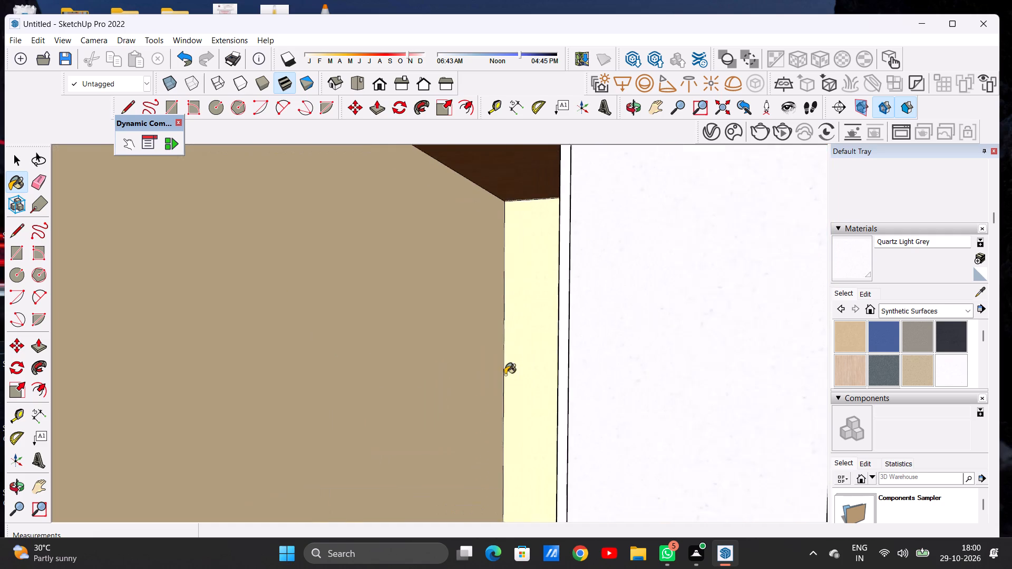
scroll(505, 375, up, 1)
middle_drag(514, 371, 572, 374)
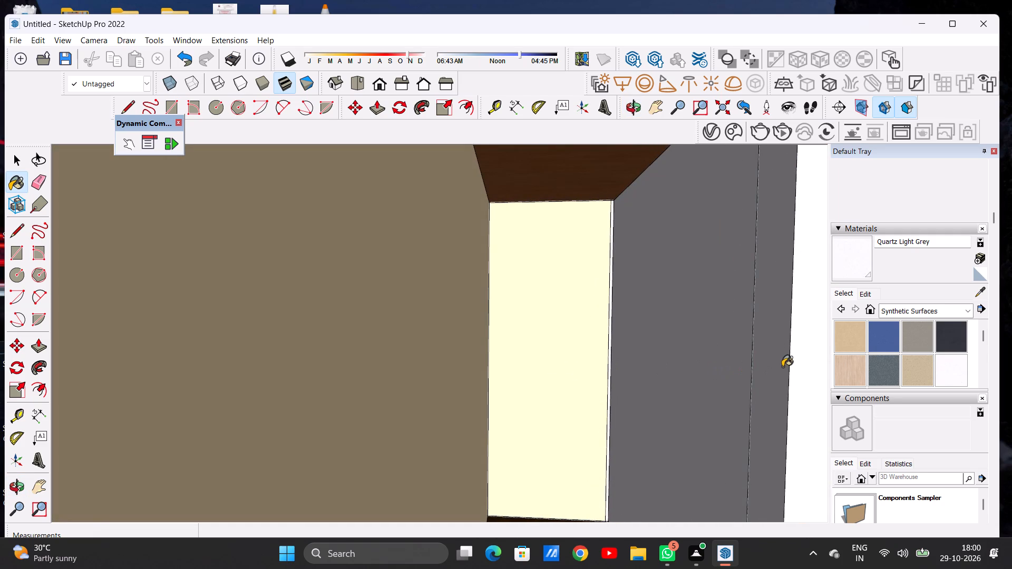
click(782, 367)
middle_drag(732, 366, 571, 366)
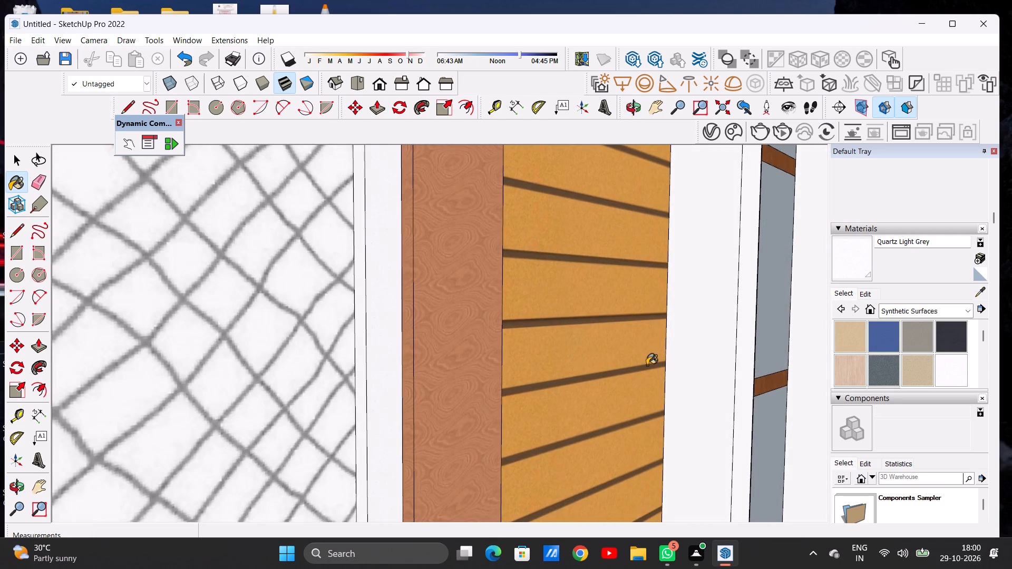
scroll(654, 364, down, 8)
scroll(606, 376, down, 4)
scroll(449, 397, up, 4)
middle_drag(461, 401, 651, 410)
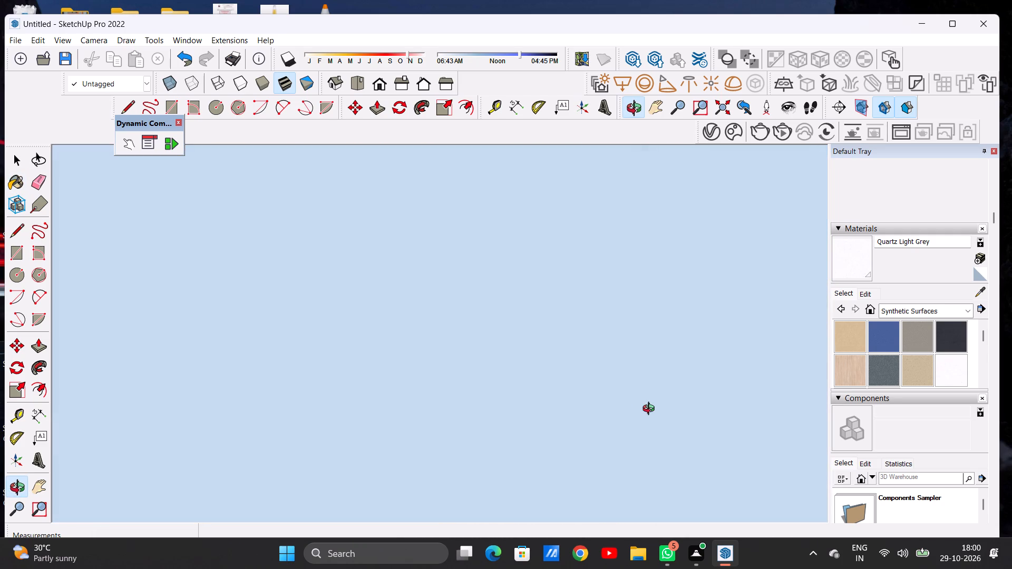
middle_drag(651, 410, 558, 404)
scroll(558, 404, up, 7)
middle_drag(542, 399, 614, 404)
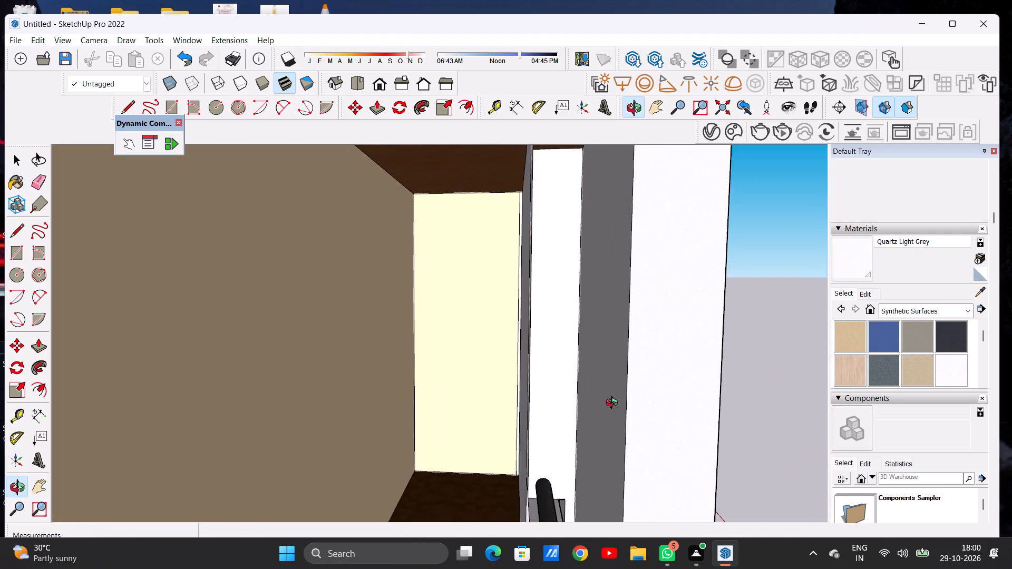
middle_drag(614, 404, 634, 405)
click(650, 395)
middle_drag(656, 401, 522, 397)
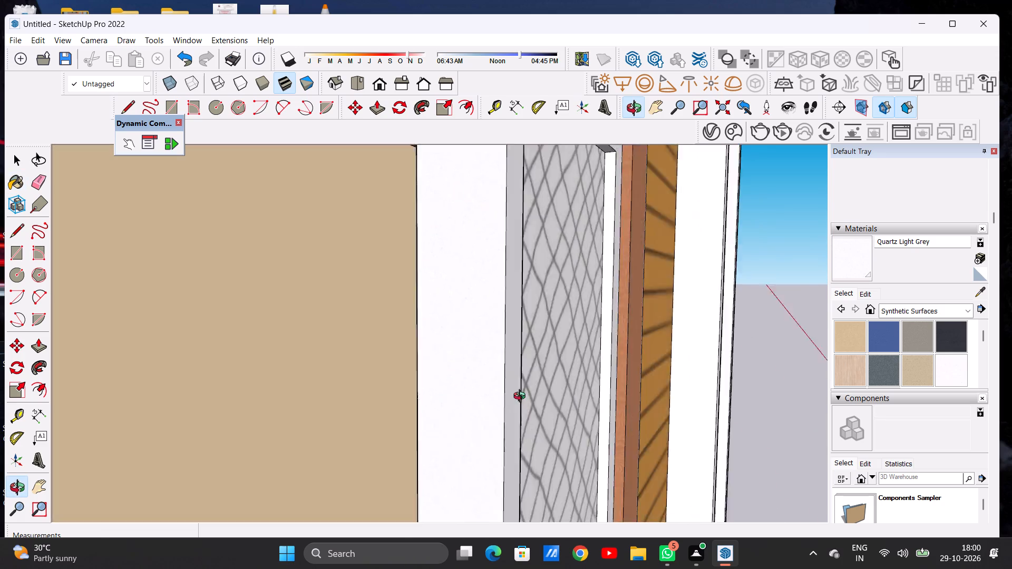
middle_drag(522, 397, 404, 389)
Examine the painted slats and panel frame on the whole front facade, and leave the Paint Bucket.
scroll(539, 379, down, 20)
scroll(539, 379, down, 5)
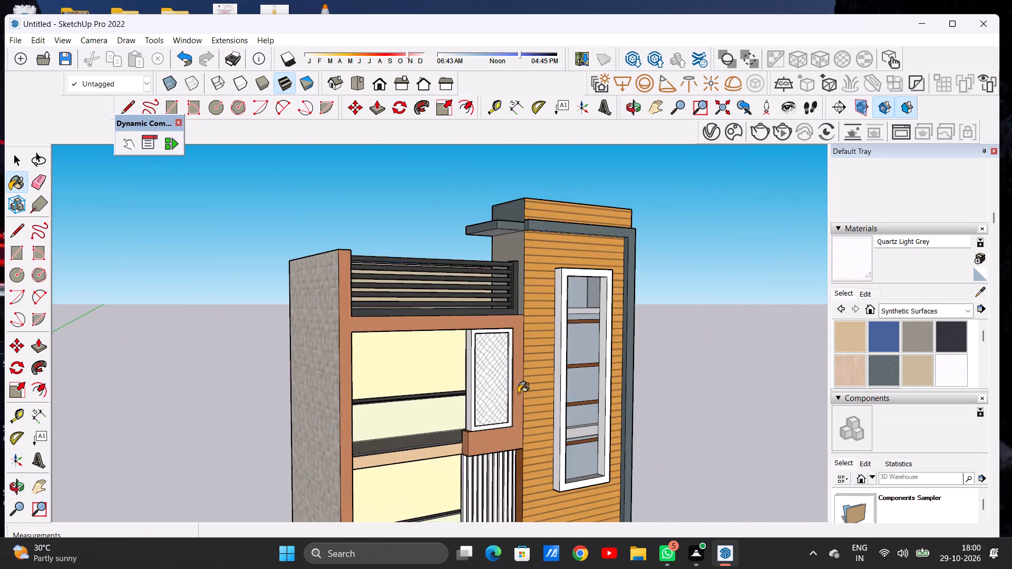
middle_drag(514, 401, 352, 403)
scroll(494, 385, down, 7)
scroll(527, 358, down, 6)
scroll(490, 427, up, 6)
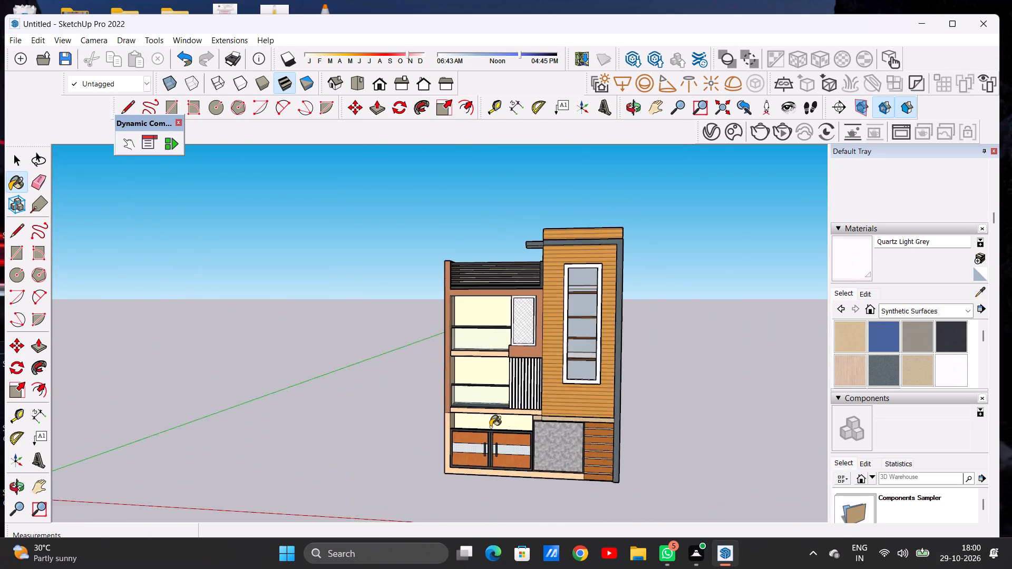
scroll(490, 427, up, 6)
middle_drag(526, 398, 549, 406)
scroll(549, 409, down, 5)
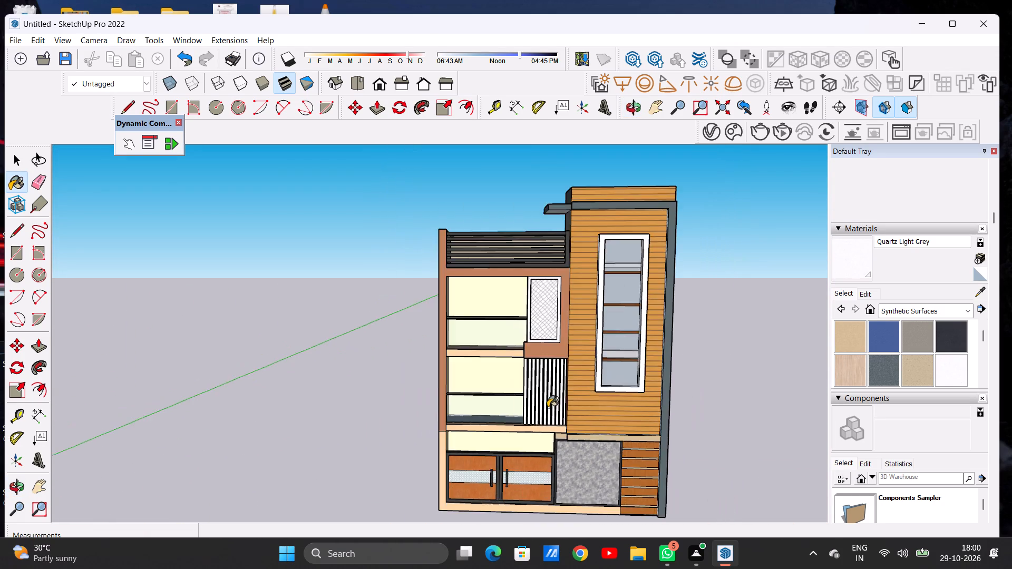
scroll(548, 407, down, 7)
key(space)
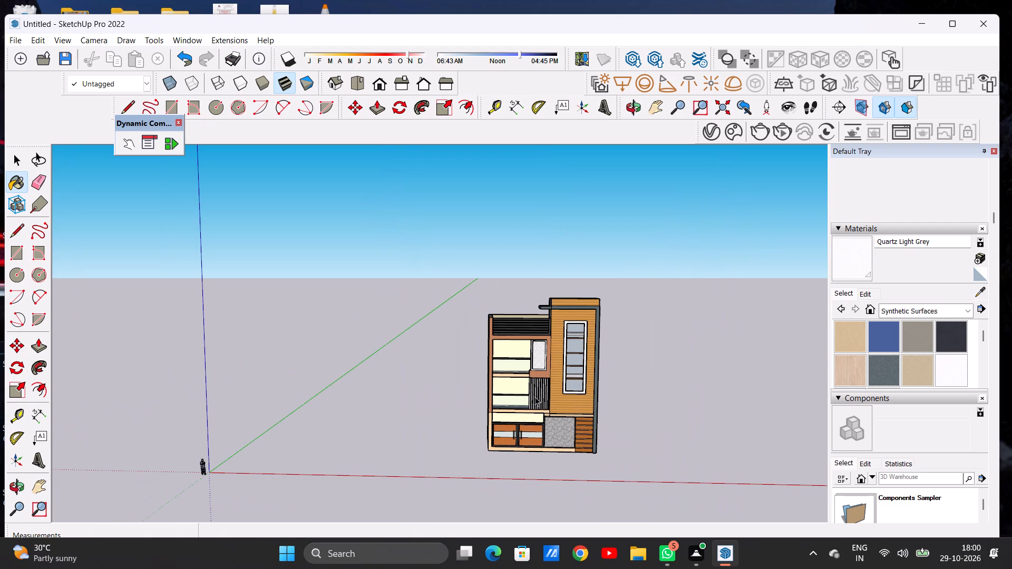
scroll(552, 441, up, 7)
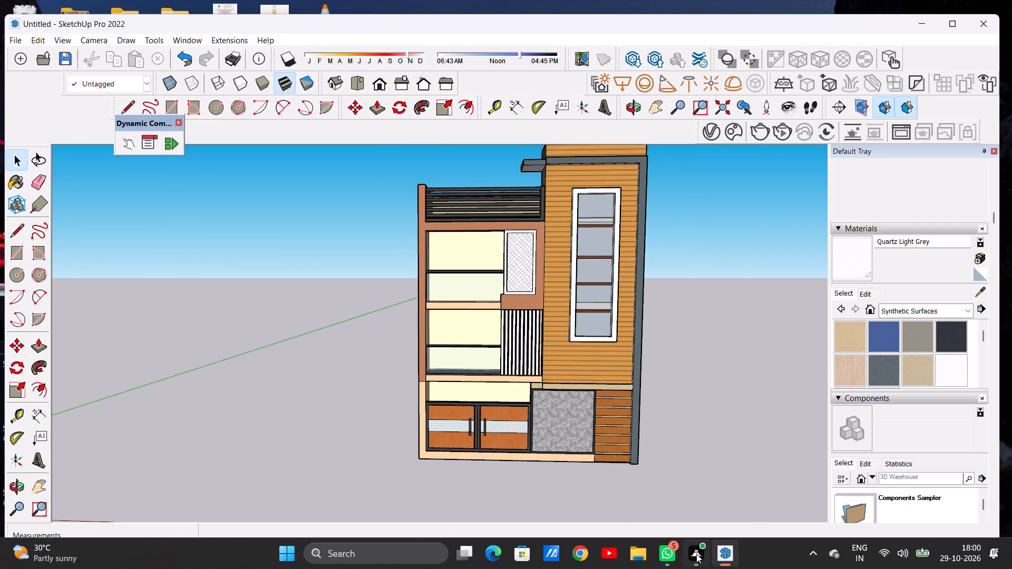
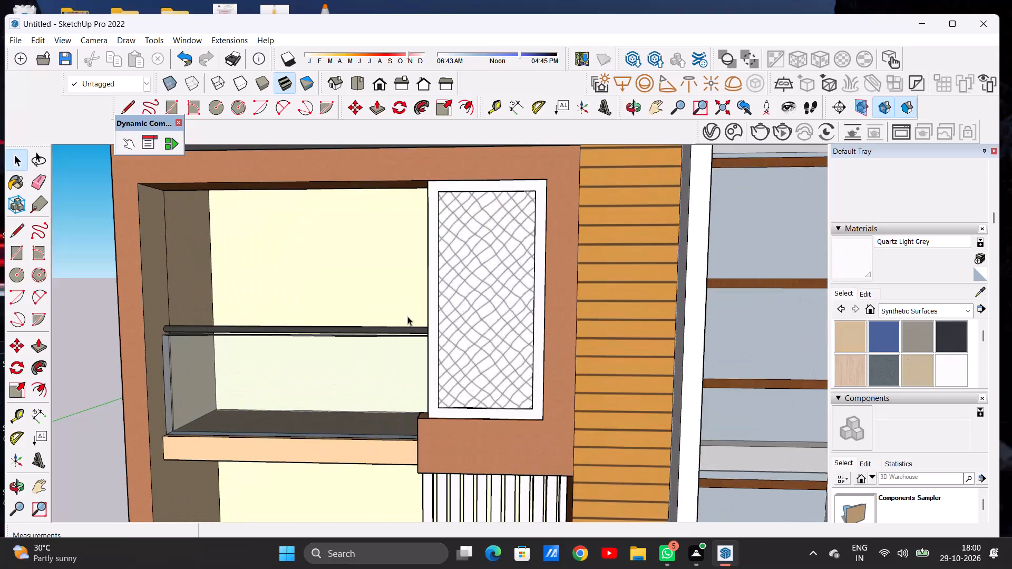
Examine the painted crosshatched panel frame, vertical slats and balconies across the front facade.
middle_drag(408, 317, 491, 314)
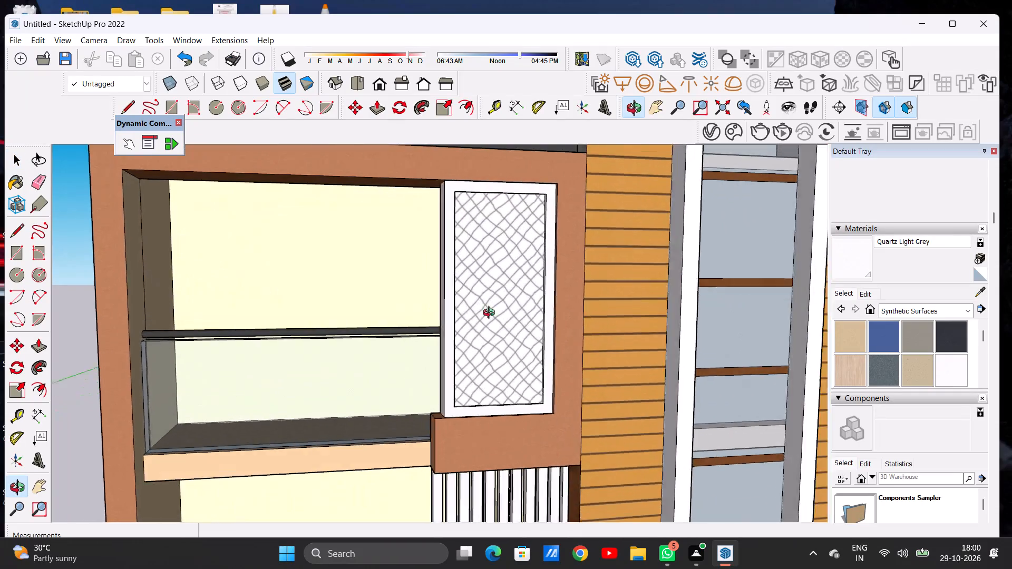
middle_drag(491, 314, 398, 333)
scroll(560, 326, down, 5)
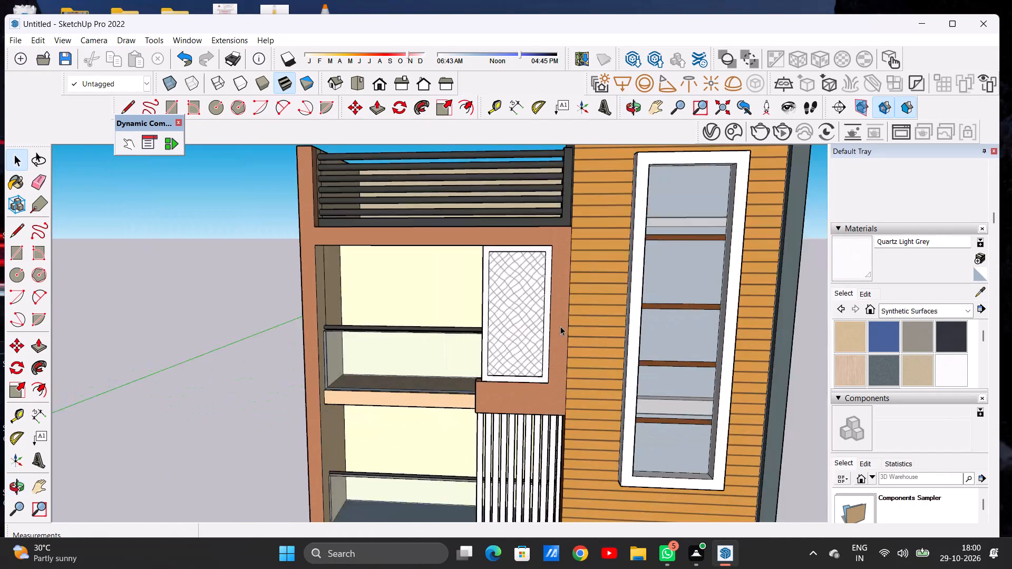
scroll(560, 326, down, 14)
scroll(553, 380, up, 16)
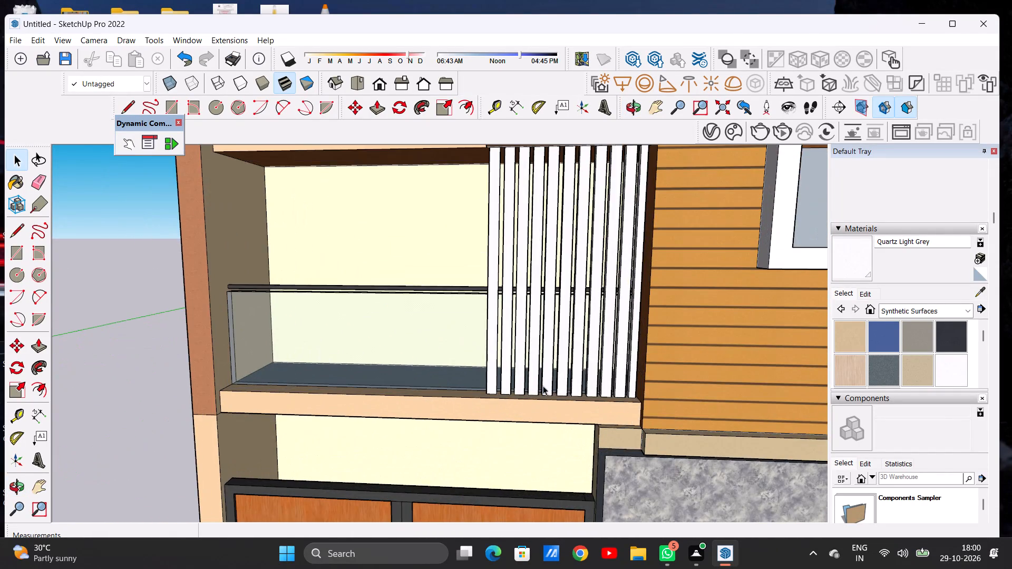
middle_drag(543, 386, 560, 376)
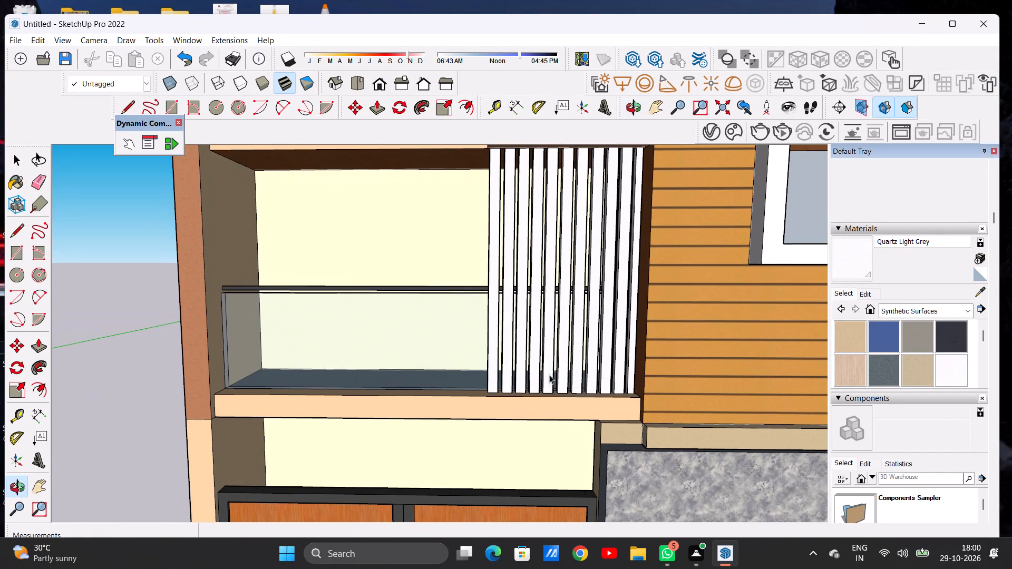
scroll(556, 380, down, 8)
middle_drag(541, 371, 549, 357)
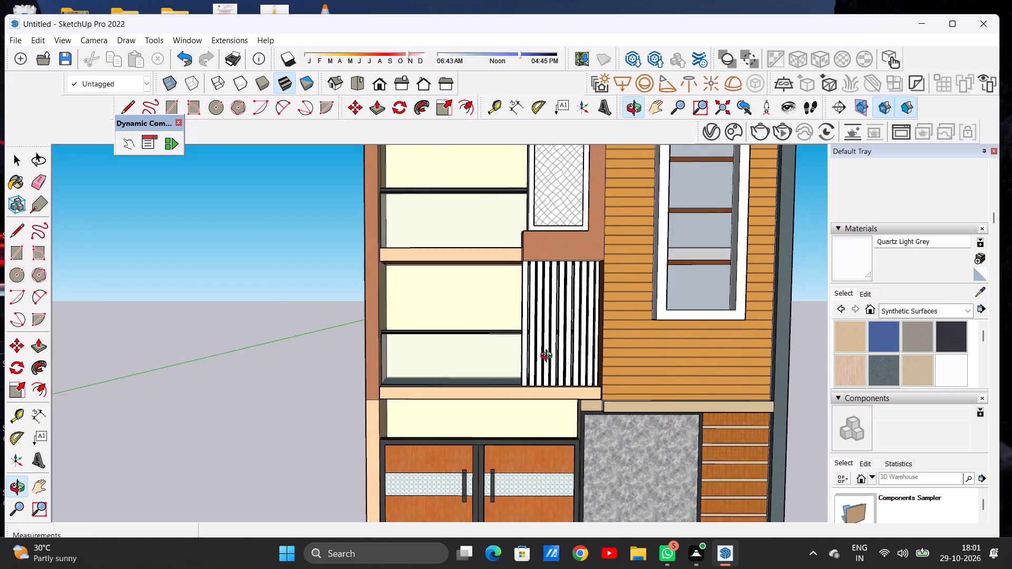
middle_drag(549, 357, 553, 372)
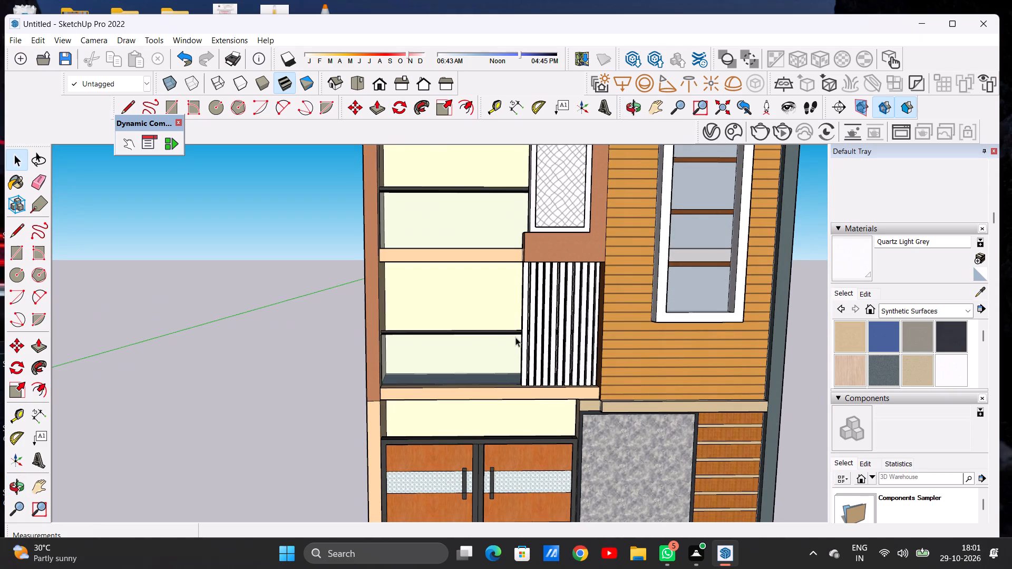
scroll(511, 333, down, 9)
scroll(508, 448, up, 8)
scroll(424, 358, down, 7)
Draw a ground rectangle about 43' 7" by 12' 3" along the full base of the front facade, extending outward from the house.
middle_drag(500, 366, 501, 428)
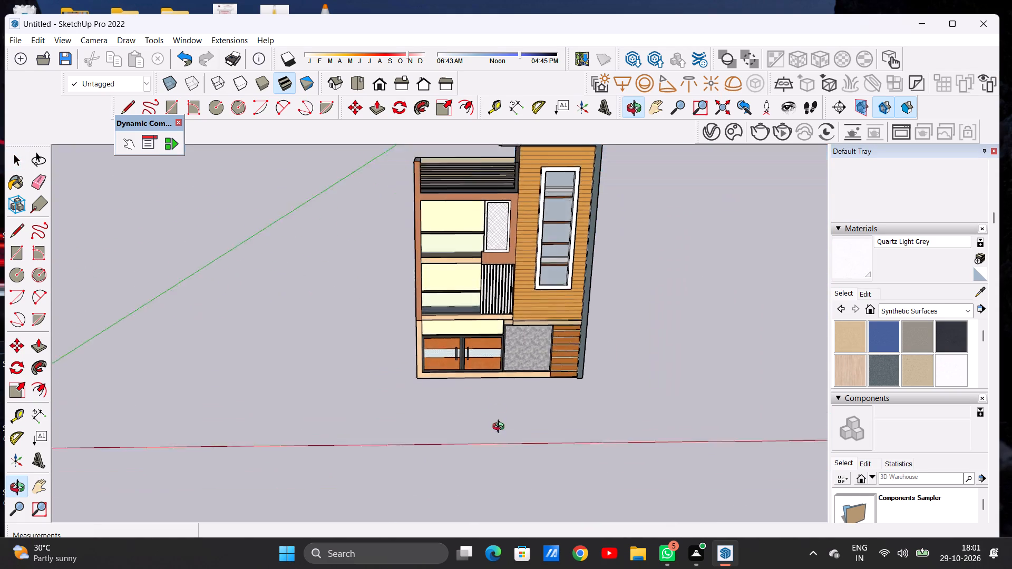
middle_drag(501, 428, 501, 477)
scroll(530, 397, up, 6)
middle_drag(531, 387, 508, 425)
scroll(518, 393, up, 4)
scroll(522, 388, down, 1)
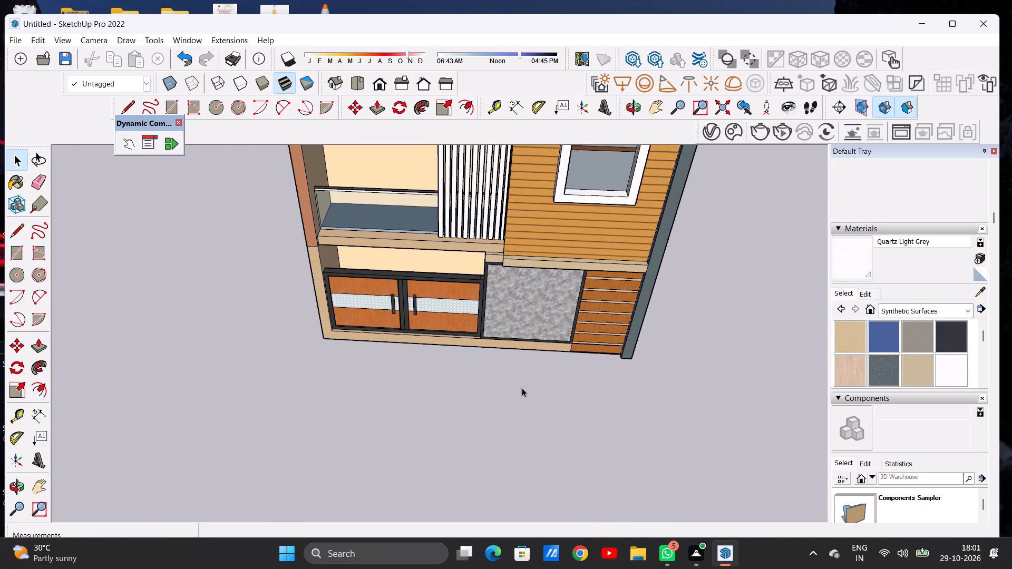
key(r)
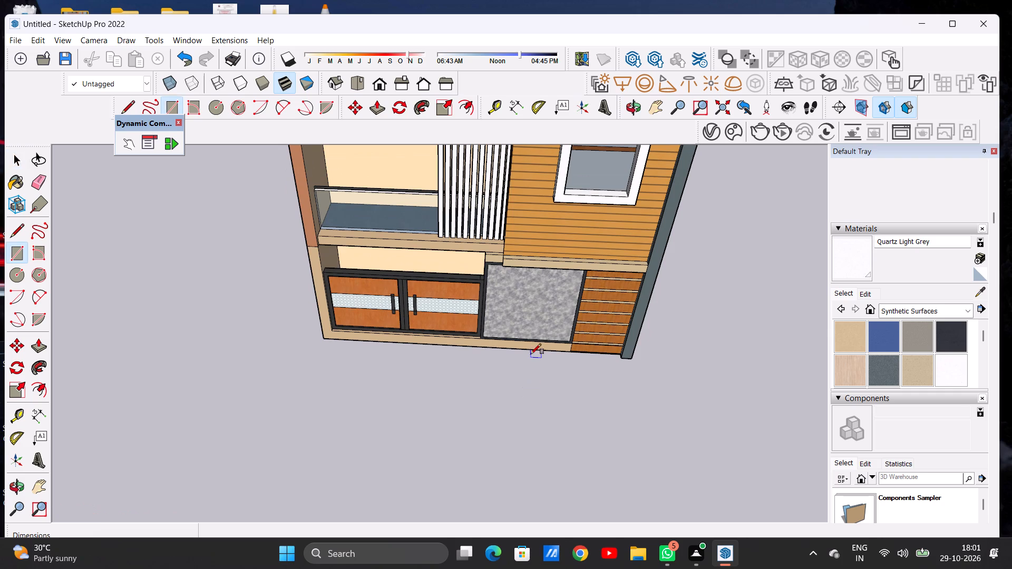
middle_drag(541, 374, 553, 386)
scroll(553, 386, up, 10)
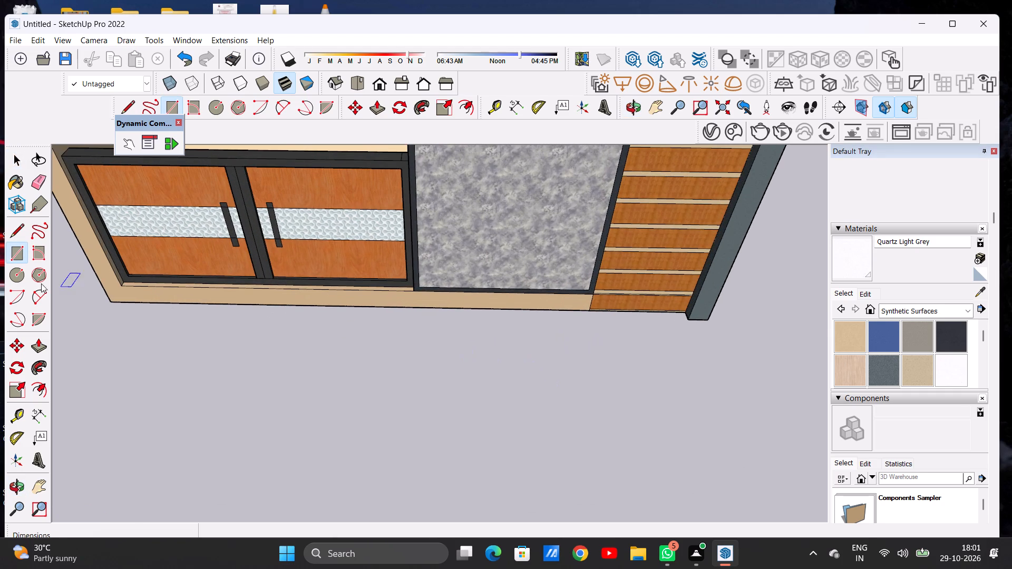
click(108, 303)
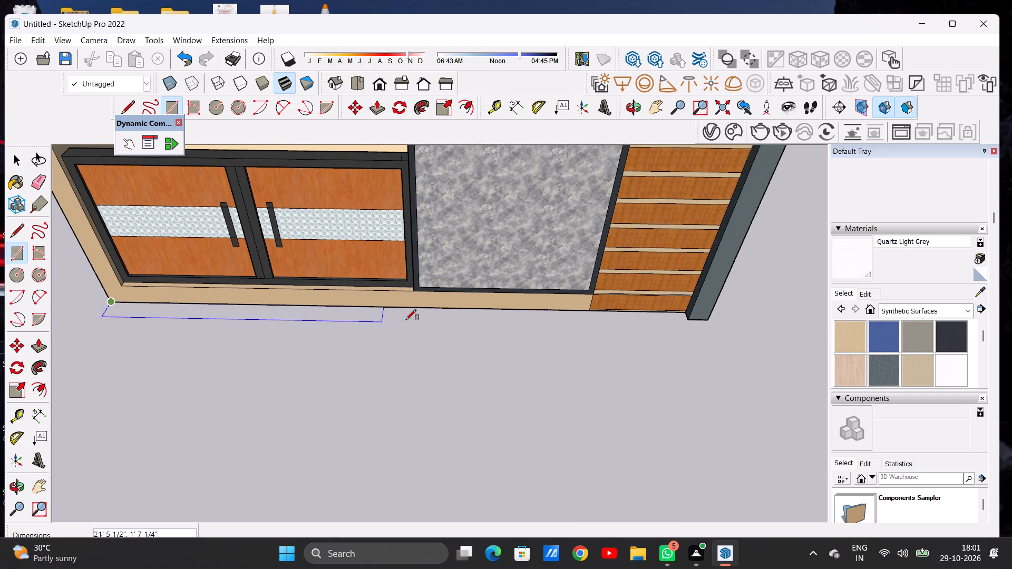
scroll(687, 312, up, 6)
click(680, 313)
scroll(685, 326, down, 3)
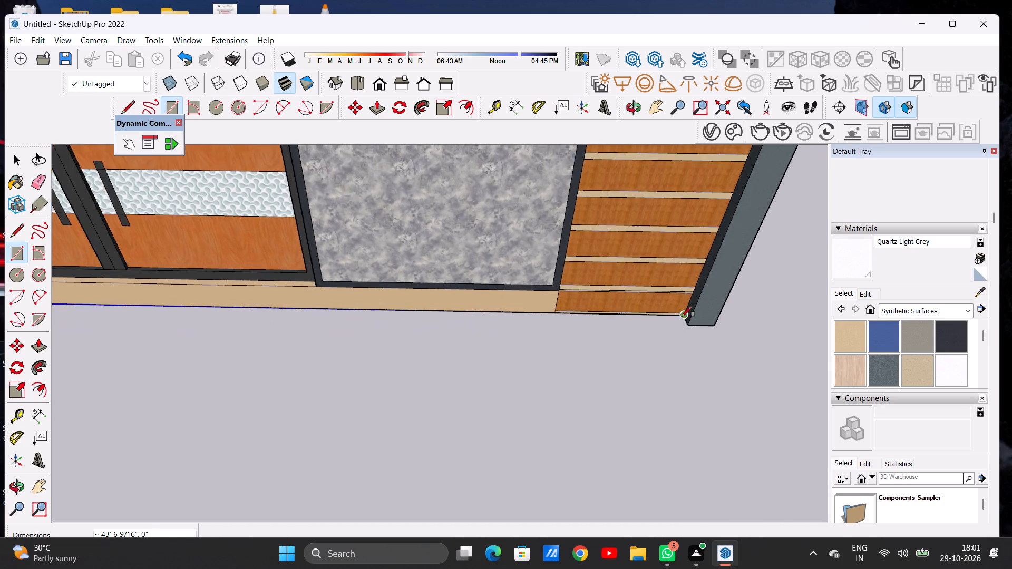
scroll(682, 317, down, 13)
scroll(690, 369, up, 3)
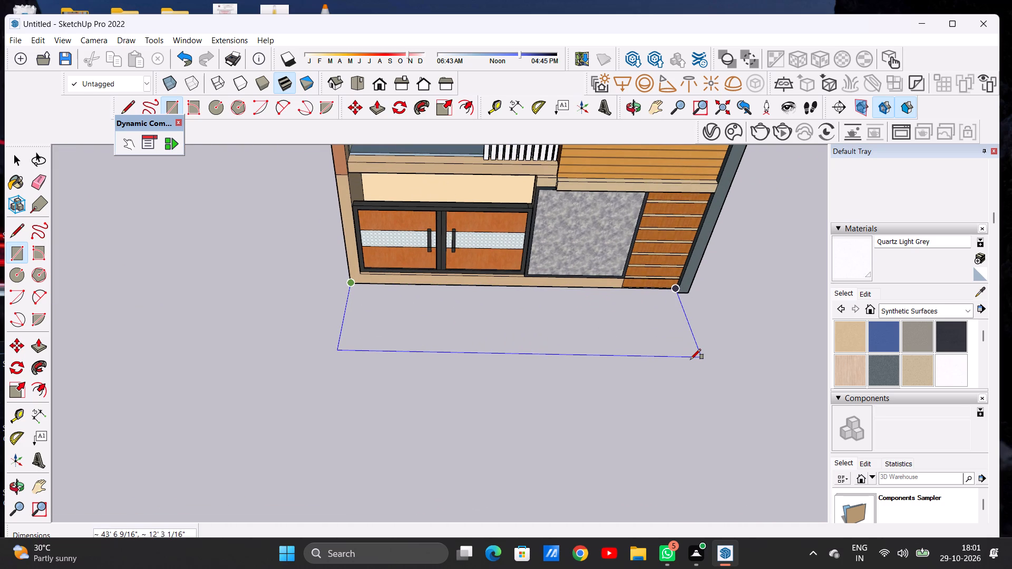
click(691, 358)
key(space)
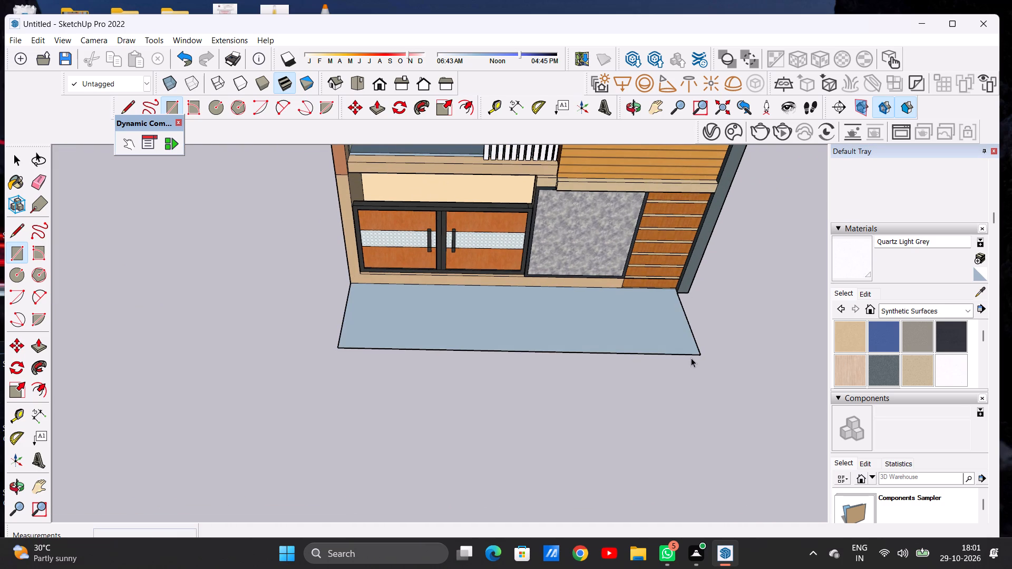
Paint the new ground rectangle in front of the house with Field Square Tile from the Tile materials.
scroll(547, 349, down, 13)
middle_drag(544, 356, 529, 284)
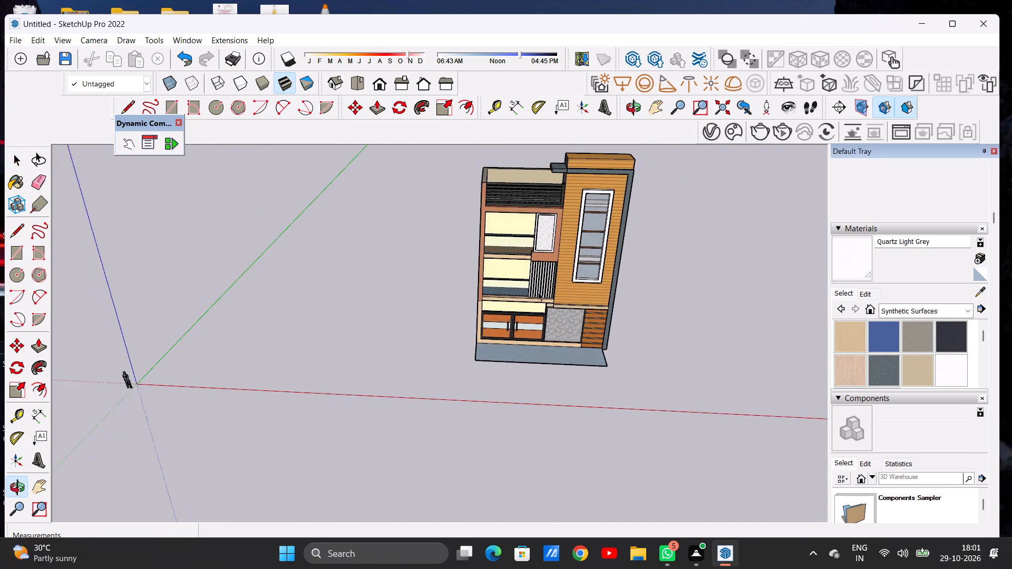
scroll(558, 328, up, 6)
scroll(571, 333, down, 1)
scroll(572, 333, up, 1)
scroll(347, 340, down, 6)
middle_drag(399, 347, 430, 418)
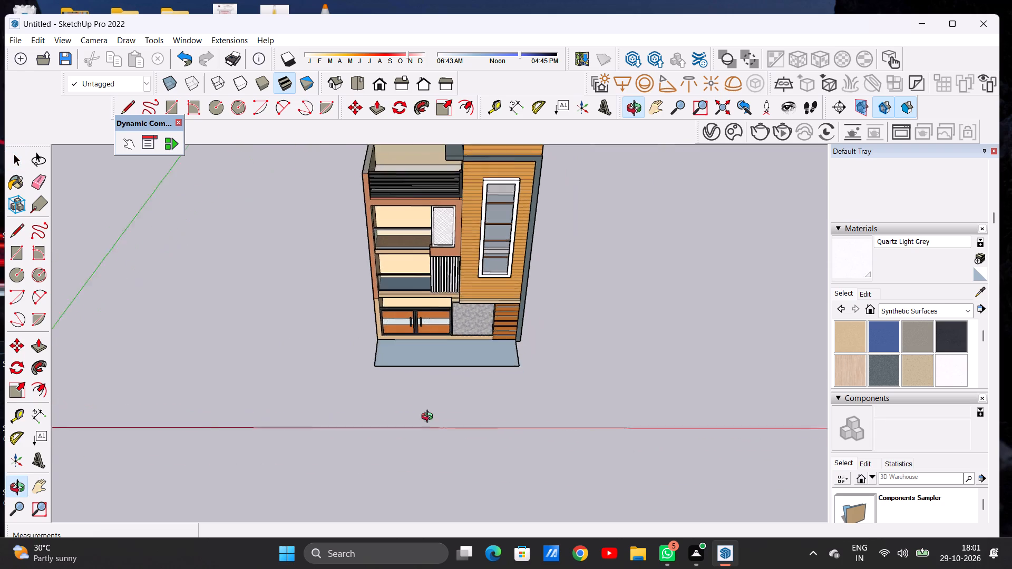
middle_drag(430, 418, 442, 448)
middle_drag(426, 383, 369, 351)
scroll(443, 361, up, 2)
scroll(443, 361, down, 1)
scroll(443, 361, up, 7)
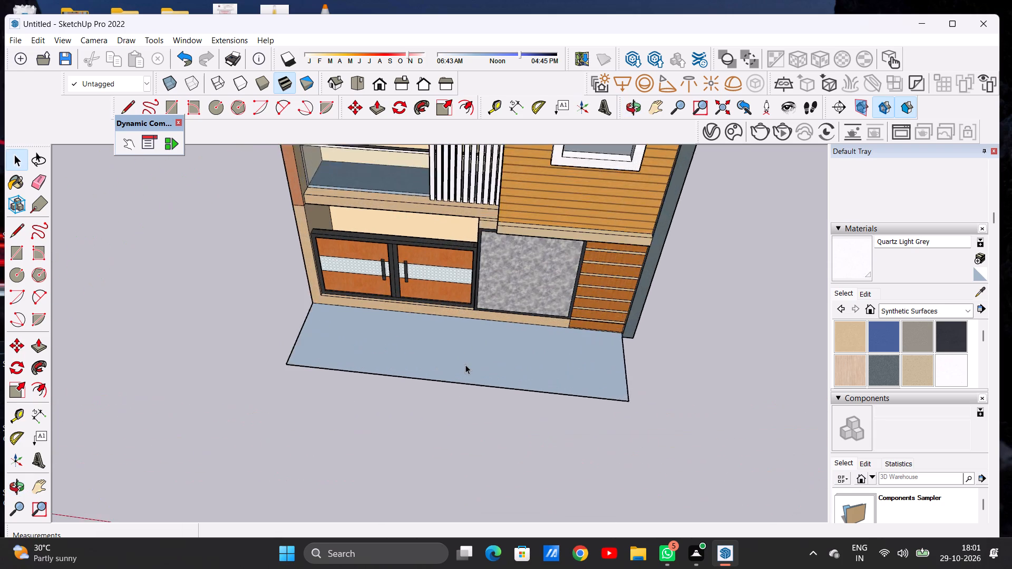
scroll(465, 365, up, 2)
scroll(568, 311, down, 6)
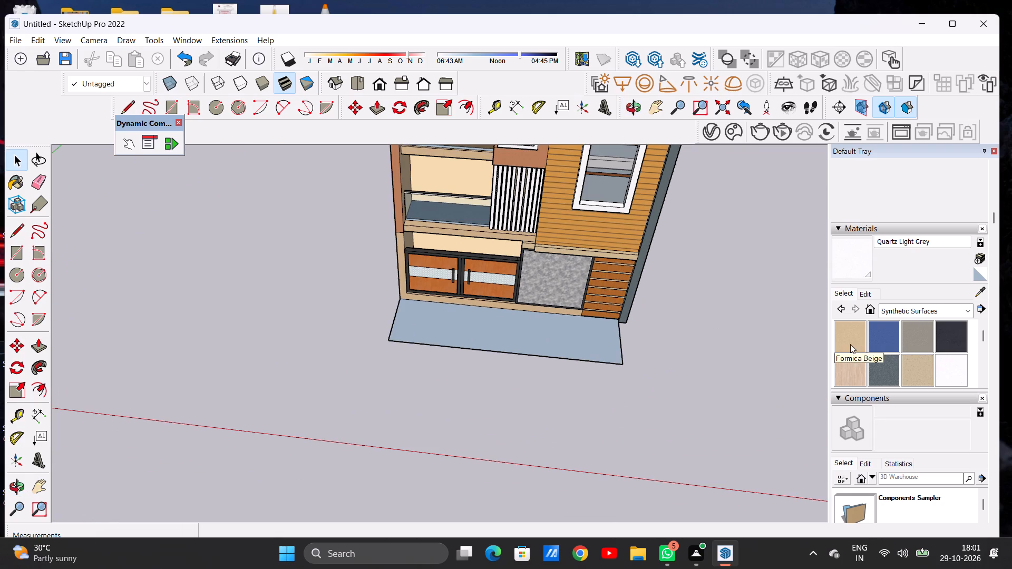
click(909, 309)
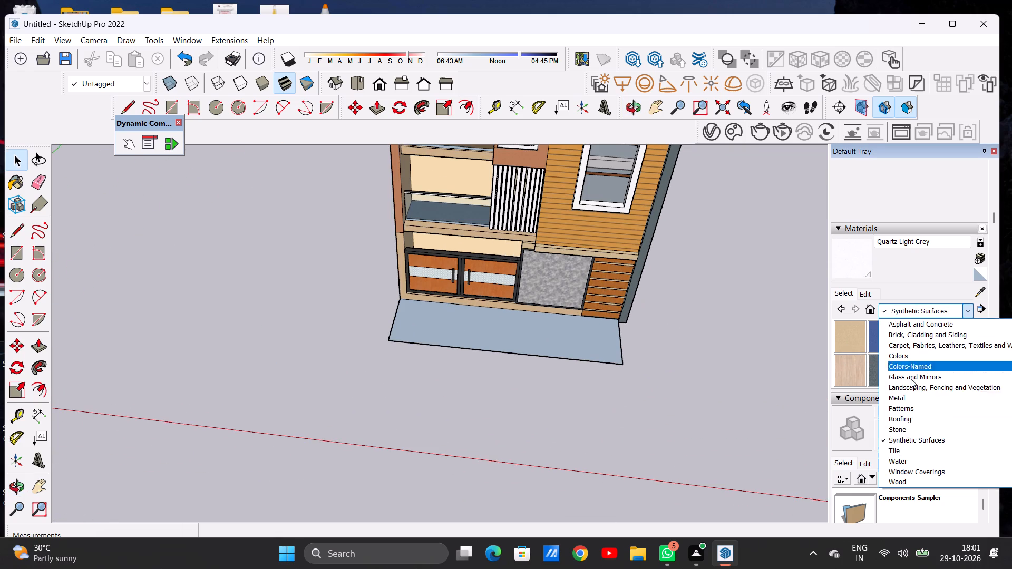
click(908, 451)
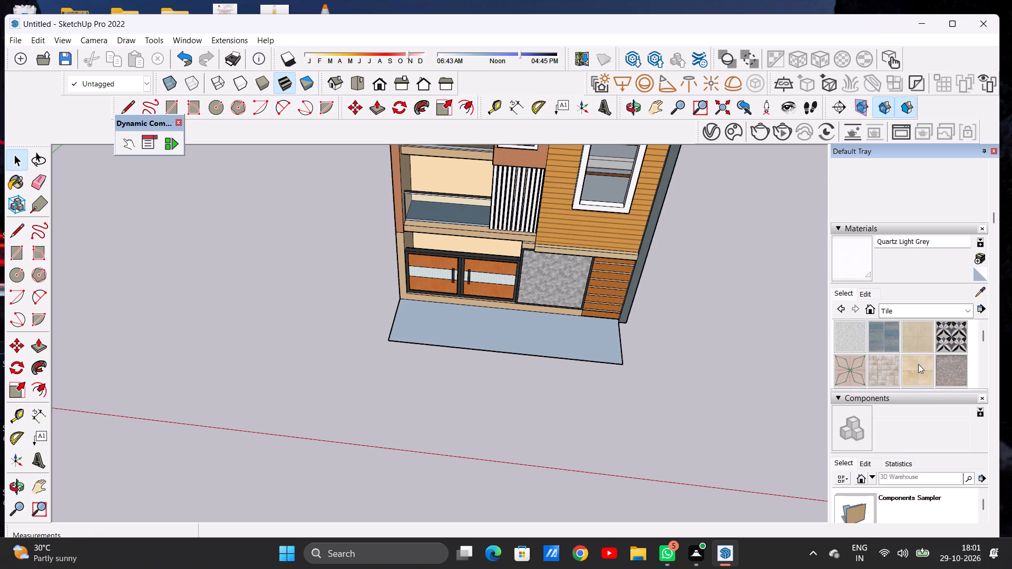
click(917, 368)
click(578, 344)
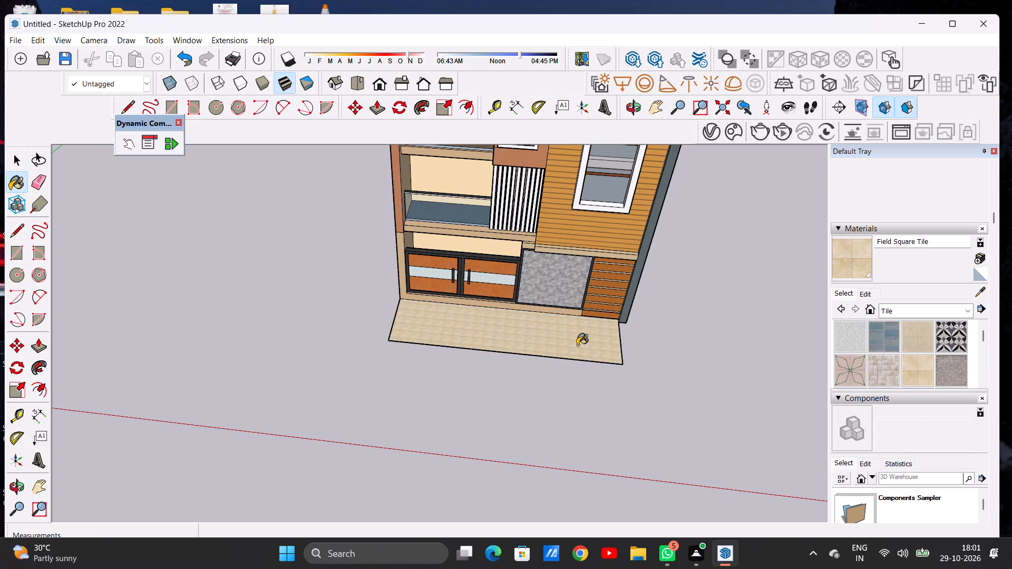
Examine the tiled forecourt from the front and side of the house, and leave the Paint Bucket.
scroll(577, 348, up, 14)
scroll(578, 351, down, 8)
middle_drag(612, 369, 610, 351)
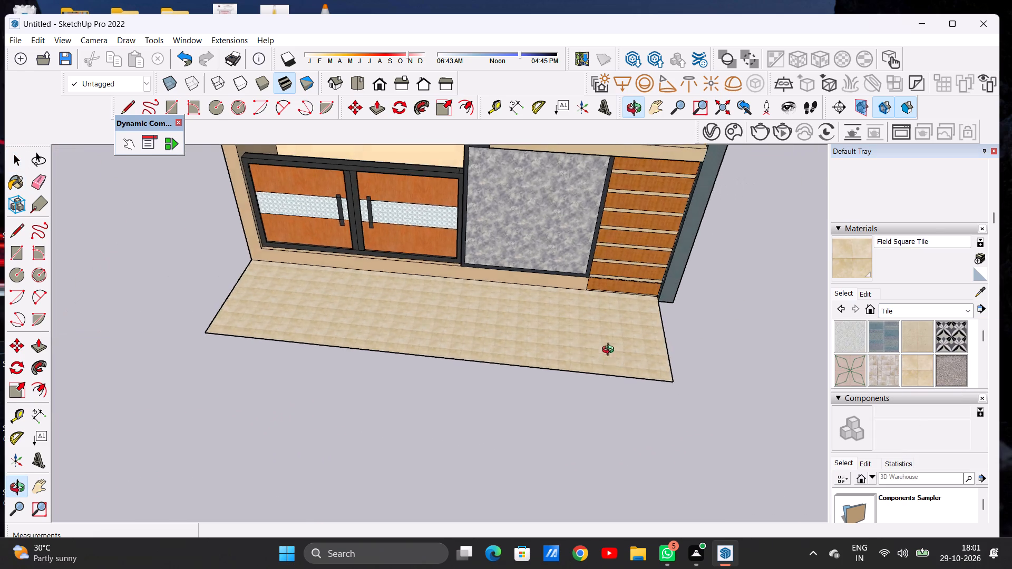
middle_drag(610, 351, 411, 321)
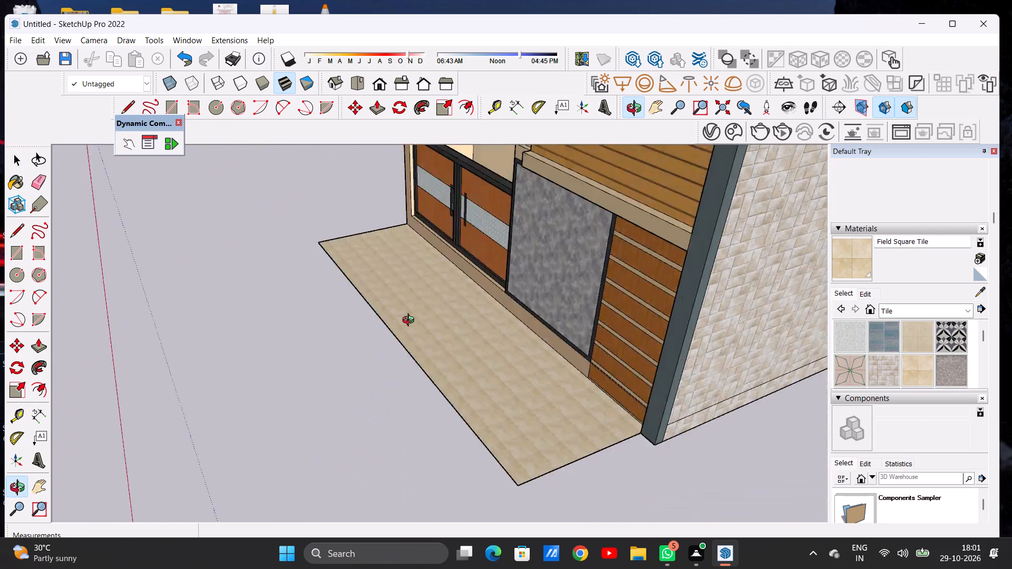
middle_drag(411, 321, 626, 293)
scroll(420, 320, down, 8)
middle_drag(575, 341, 407, 296)
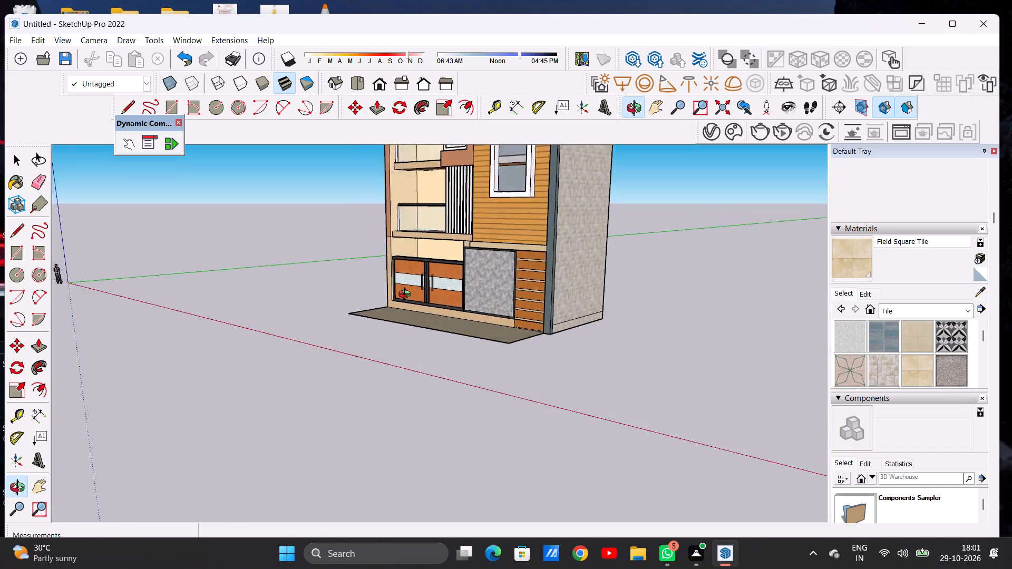
middle_drag(407, 296, 426, 400)
scroll(461, 337, up, 6)
middle_drag(491, 366, 522, 298)
scroll(522, 298, up, 1)
scroll(498, 359, down, 11)
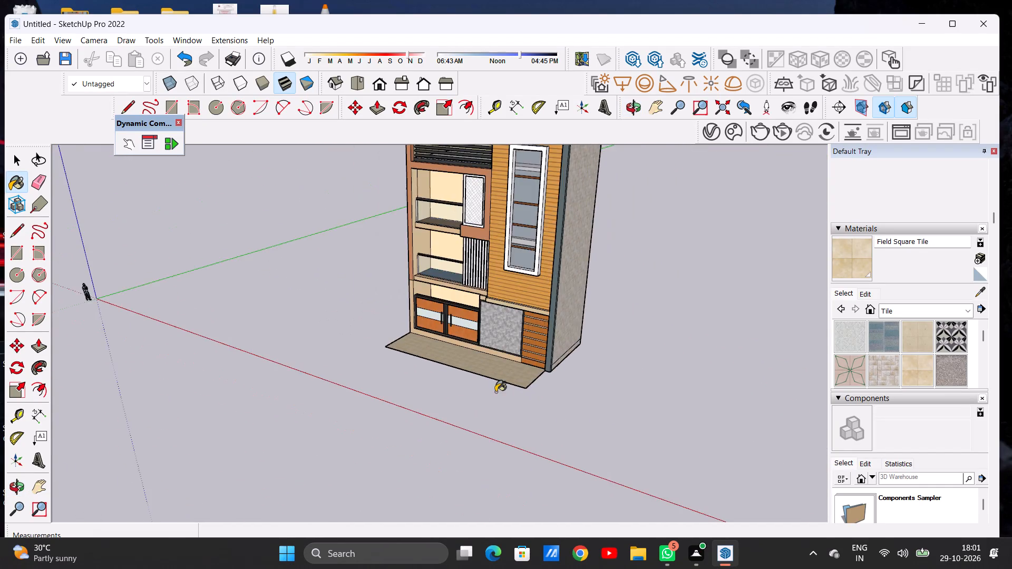
scroll(495, 392, down, 9)
scroll(495, 376, up, 18)
scroll(546, 363, down, 2)
scroll(546, 363, up, 5)
middle_drag(543, 421, 540, 405)
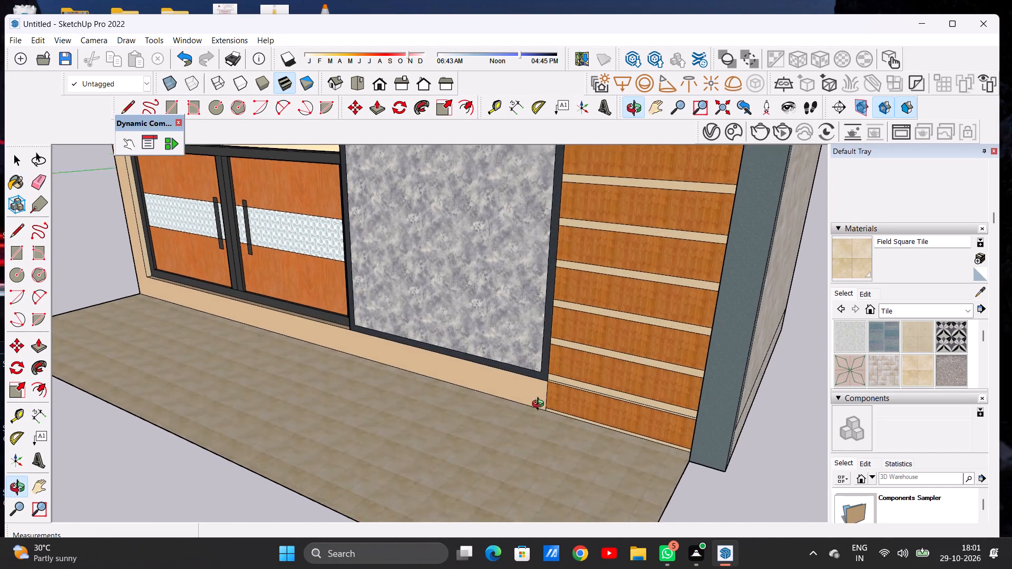
middle_drag(540, 405, 538, 388)
key(space)
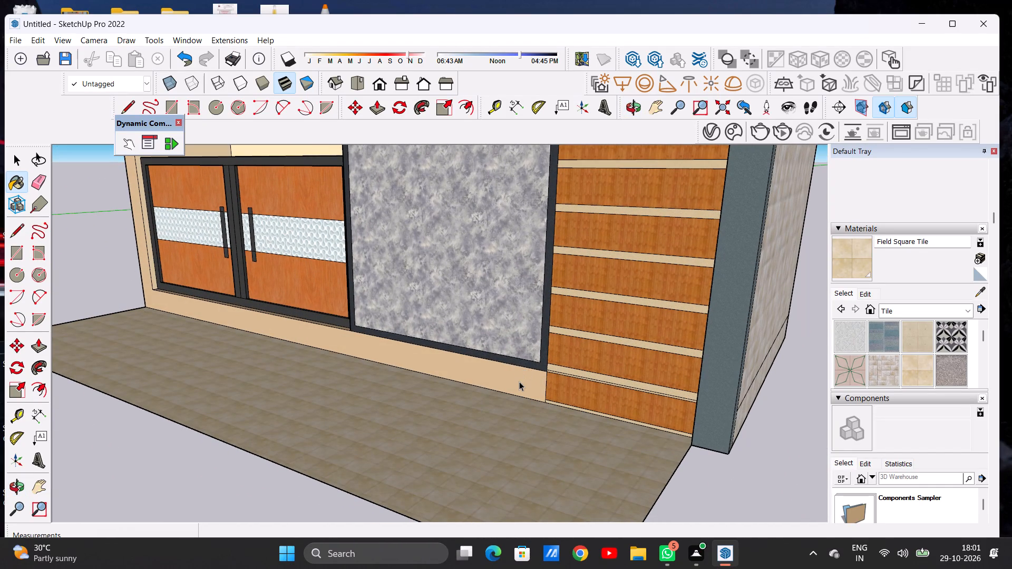
Inspect where the tiled forecourt meets the base of the facade, from both ends of the house.
scroll(502, 384, down, 6)
middle_drag(489, 382, 445, 396)
scroll(441, 393, down, 5)
scroll(455, 405, up, 10)
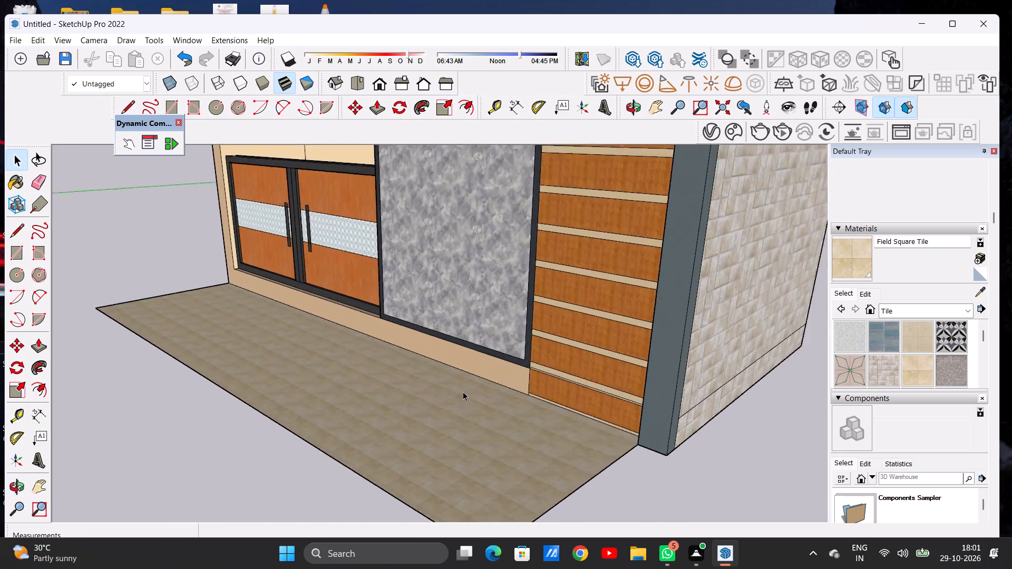
scroll(463, 391, up, 4)
middle_drag(502, 381, 533, 393)
scroll(536, 393, down, 8)
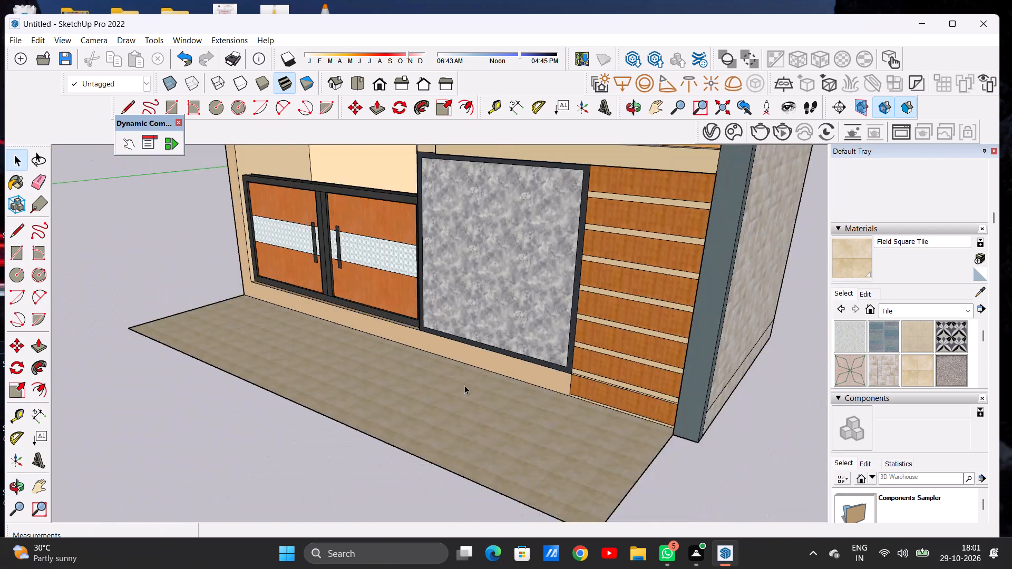
scroll(442, 387, down, 5)
scroll(443, 388, up, 2)
scroll(443, 388, down, 2)
scroll(341, 335, up, 5)
scroll(333, 335, down, 1)
scroll(333, 335, up, 6)
scroll(322, 361, down, 4)
middle_drag(314, 371, 593, 345)
scroll(379, 410, down, 4)
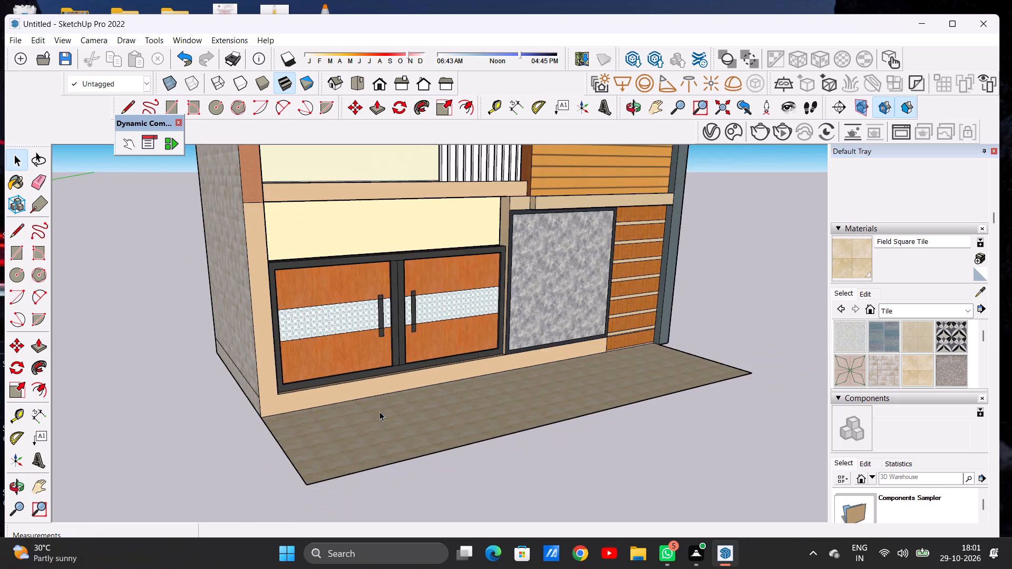
middle_drag(337, 409, 234, 440)
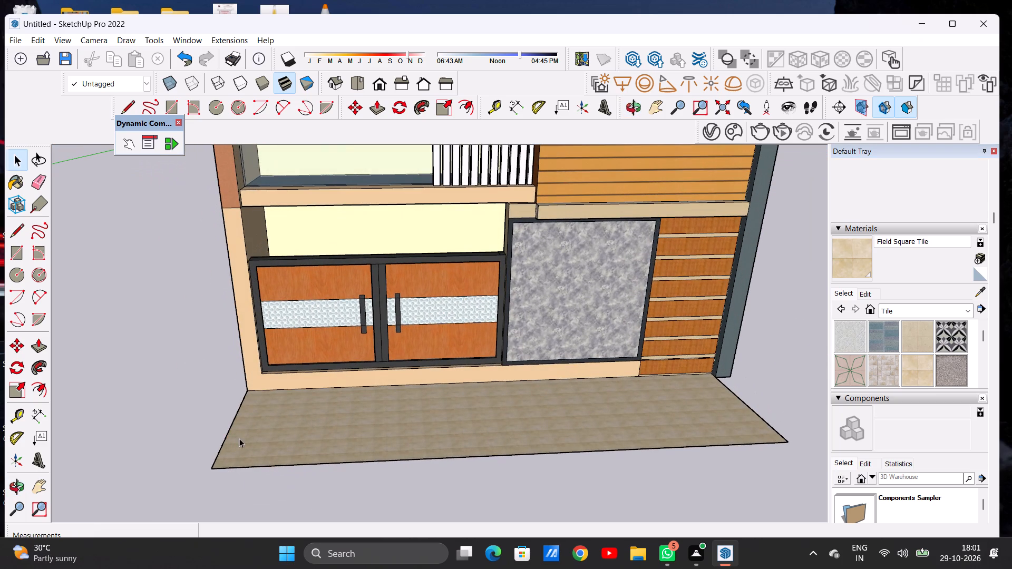
middle_drag(307, 423, 328, 429)
scroll(349, 431, down, 4)
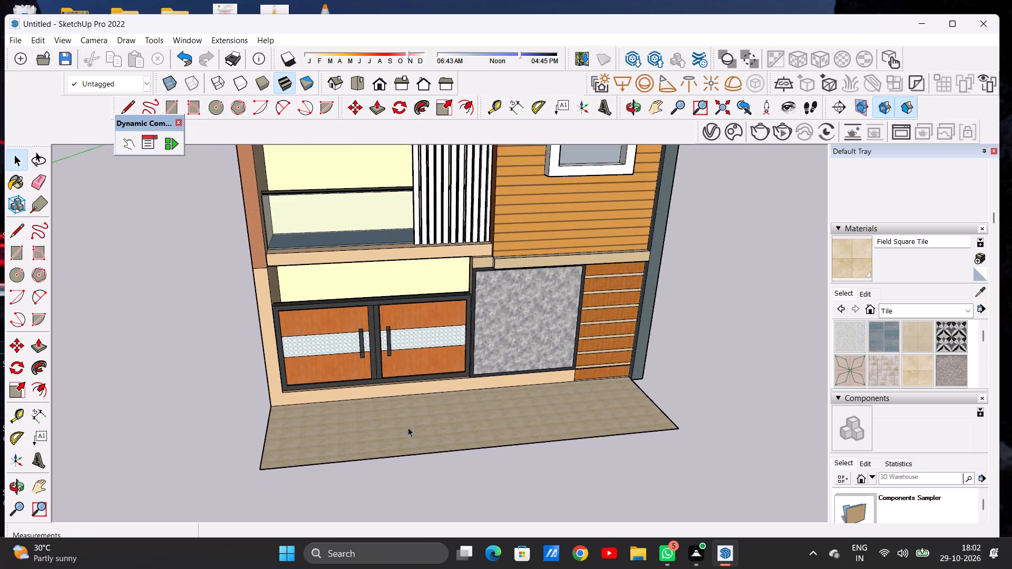
scroll(449, 410, down, 14)
Draw a ground rectangle about 70' 2" by 15' along the forecourt's outer edge, extending past both ends of the tiles.
middle_drag(441, 422, 386, 457)
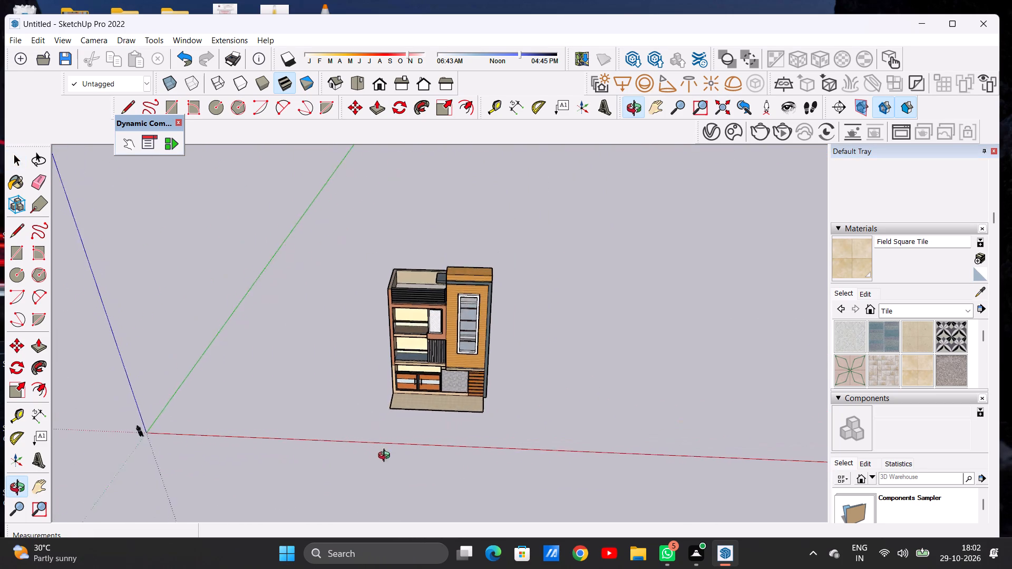
middle_drag(386, 457, 393, 479)
scroll(384, 427, up, 7)
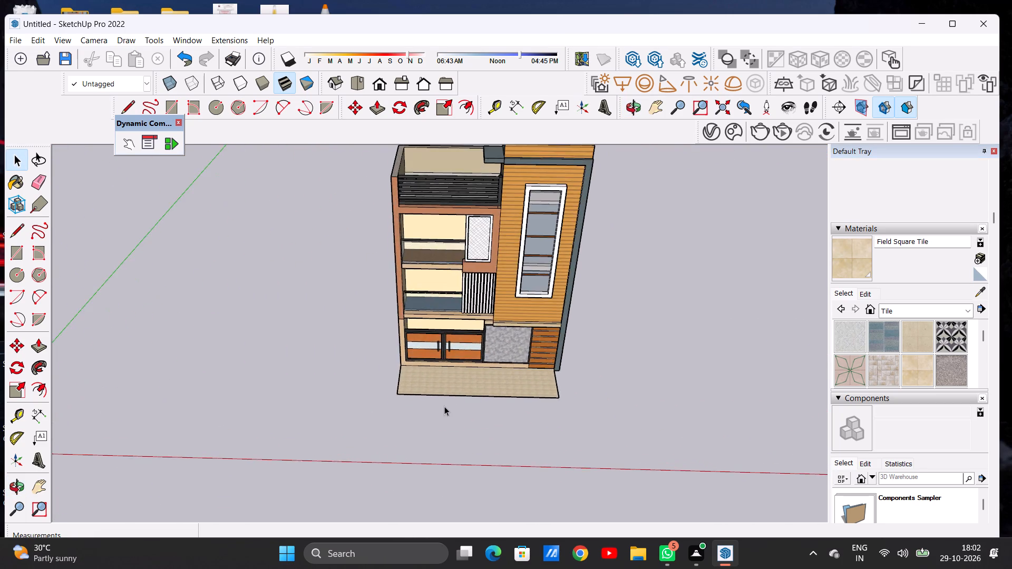
scroll(451, 402, up, 7)
key(r)
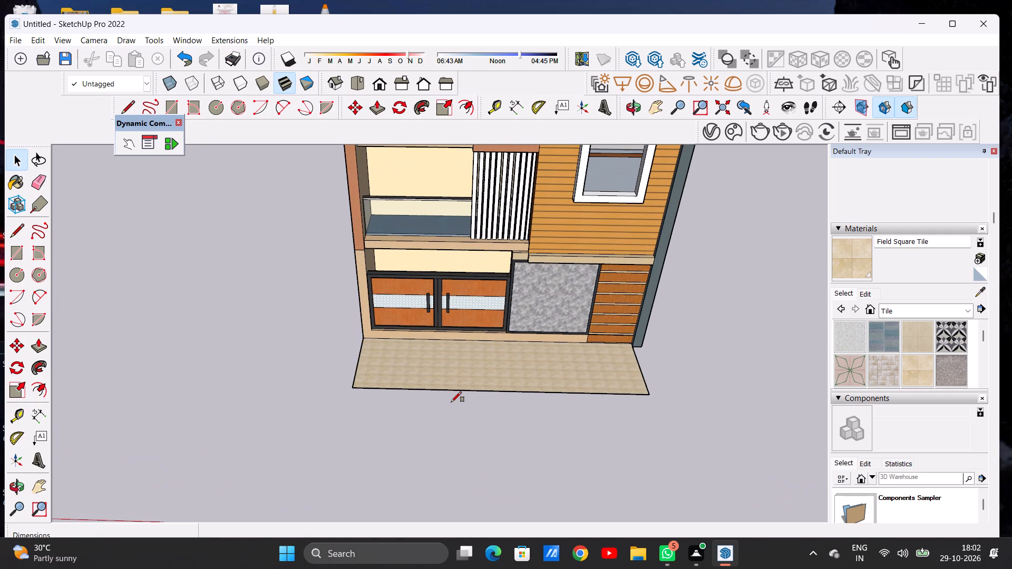
scroll(451, 402, up, 3)
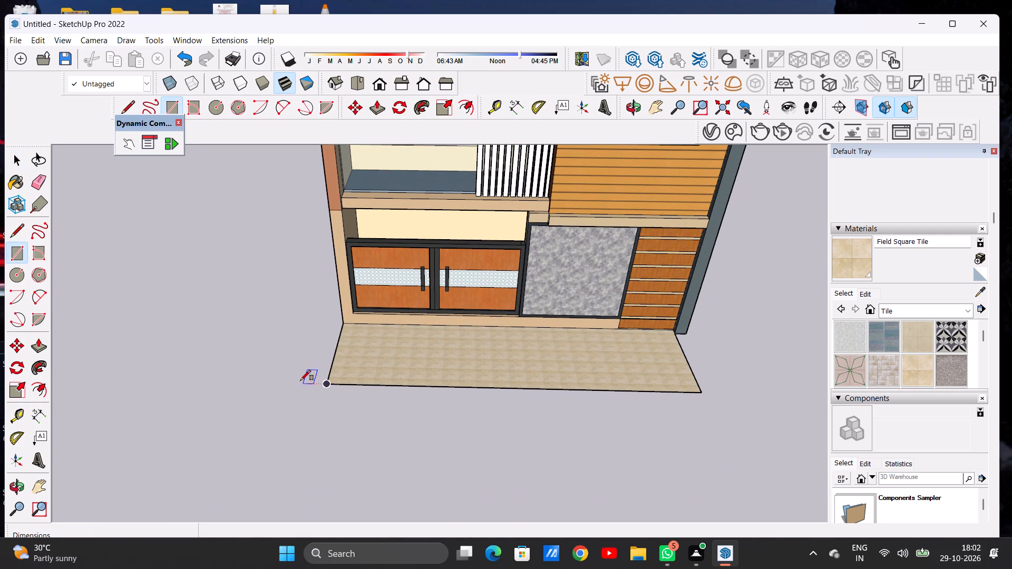
click(228, 379)
scroll(357, 385, down, 7)
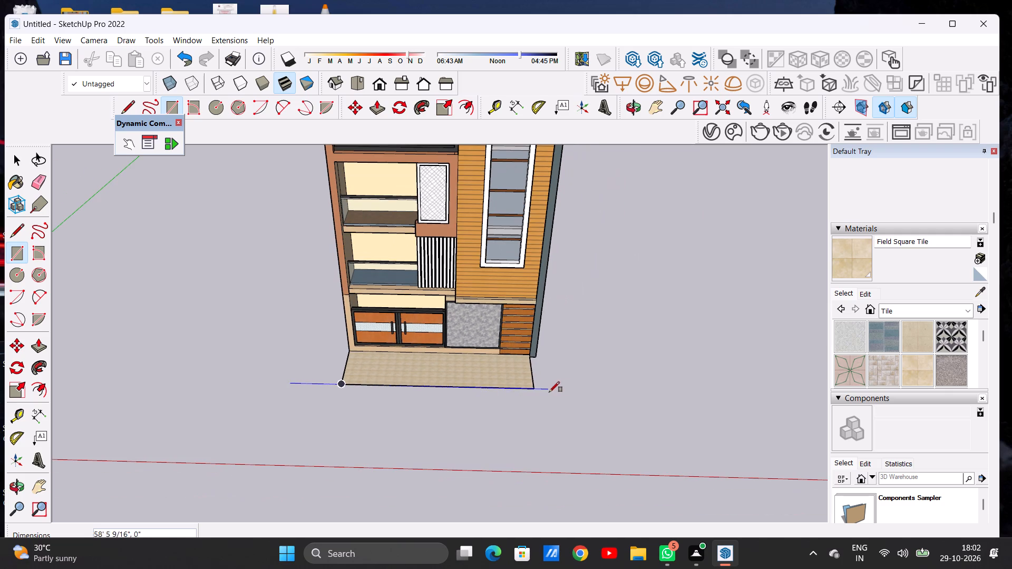
click(596, 388)
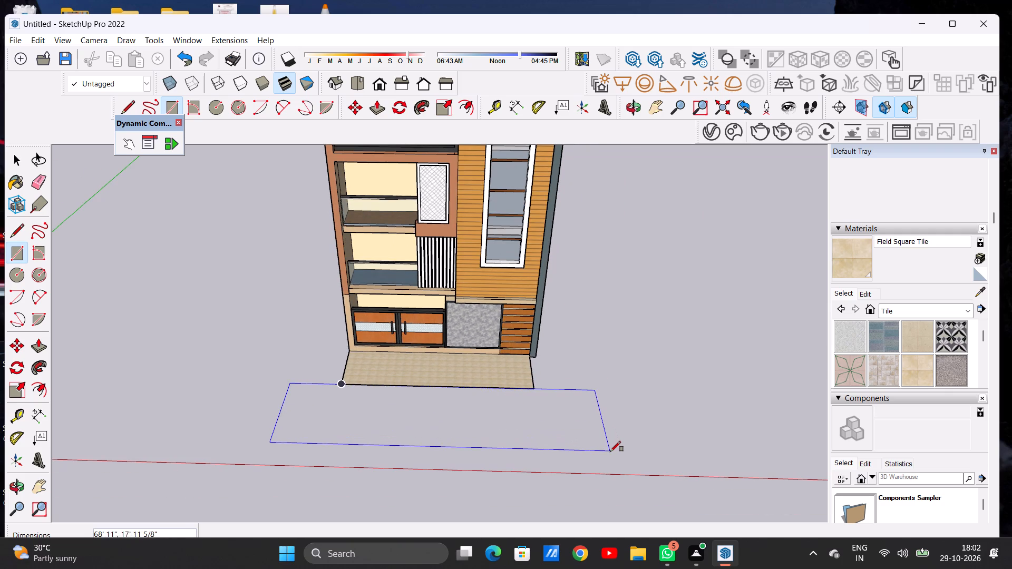
click(614, 440)
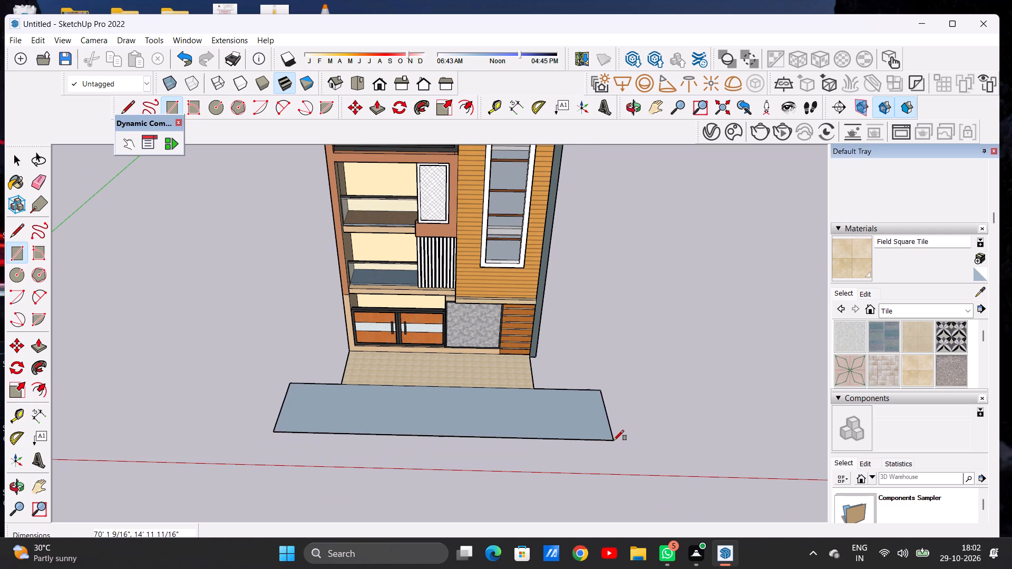
key(space)
Draw a narrow lane-marking rectangle about 16' 10" by 2' 3" inside the new ground strip, near its end on the double-door side.
scroll(459, 280, down, 6)
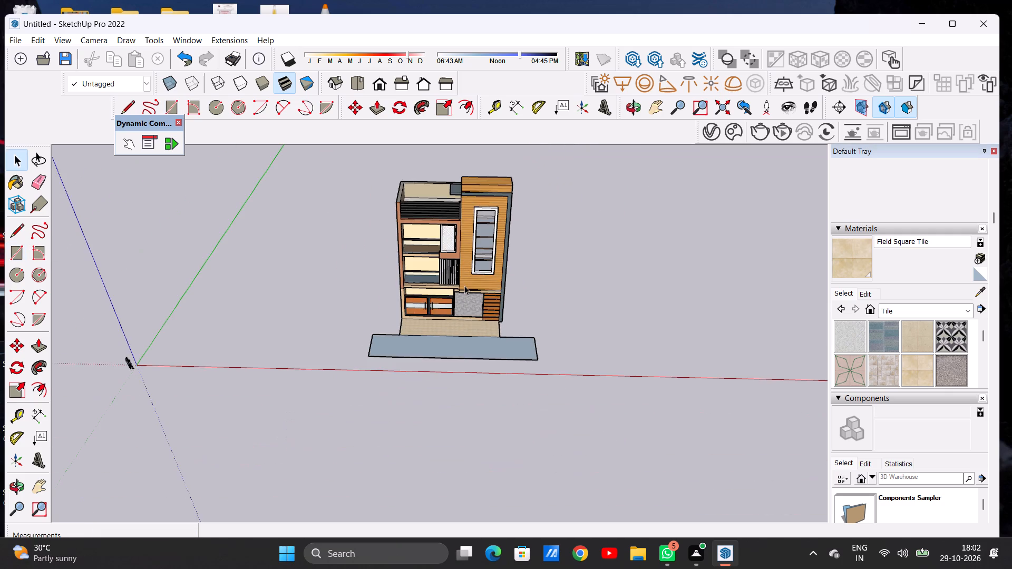
scroll(464, 286, down, 1)
middle_drag(426, 322, 426, 398)
scroll(427, 355, up, 11)
scroll(494, 349, down, 1)
scroll(494, 349, up, 1)
middle_drag(455, 329, 464, 372)
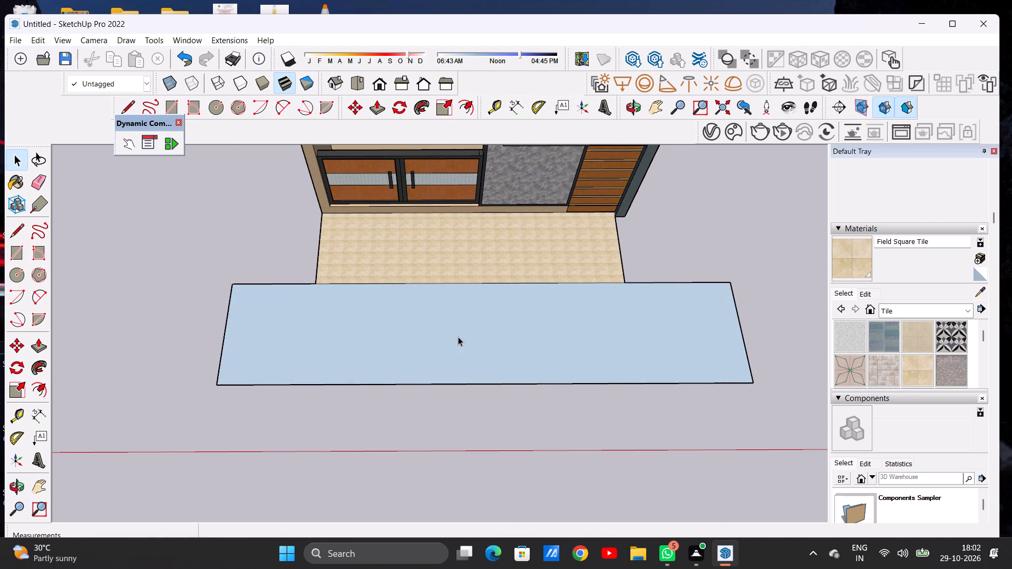
key(r)
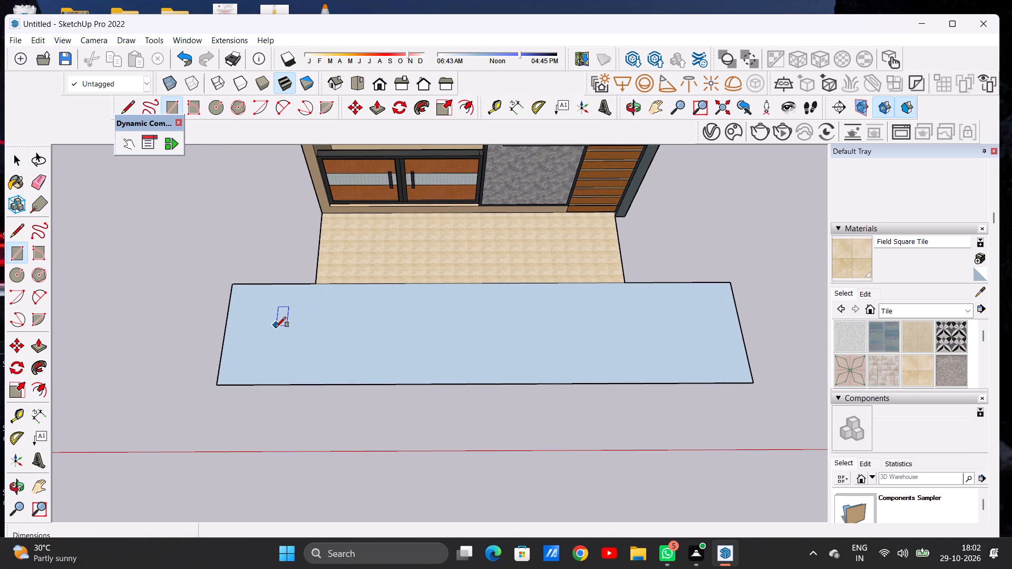
scroll(278, 321, up, 2)
click(256, 319)
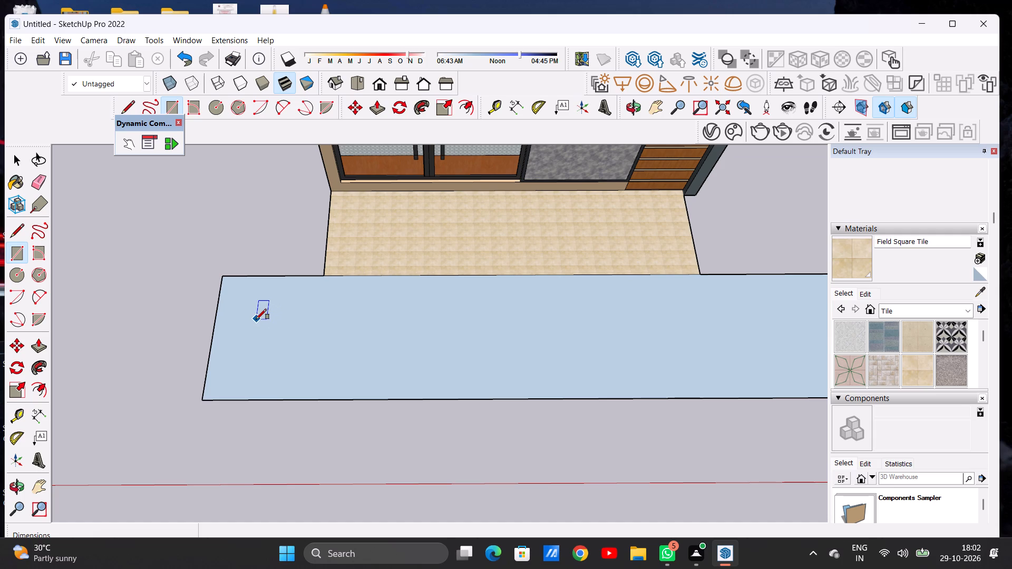
click(251, 340)
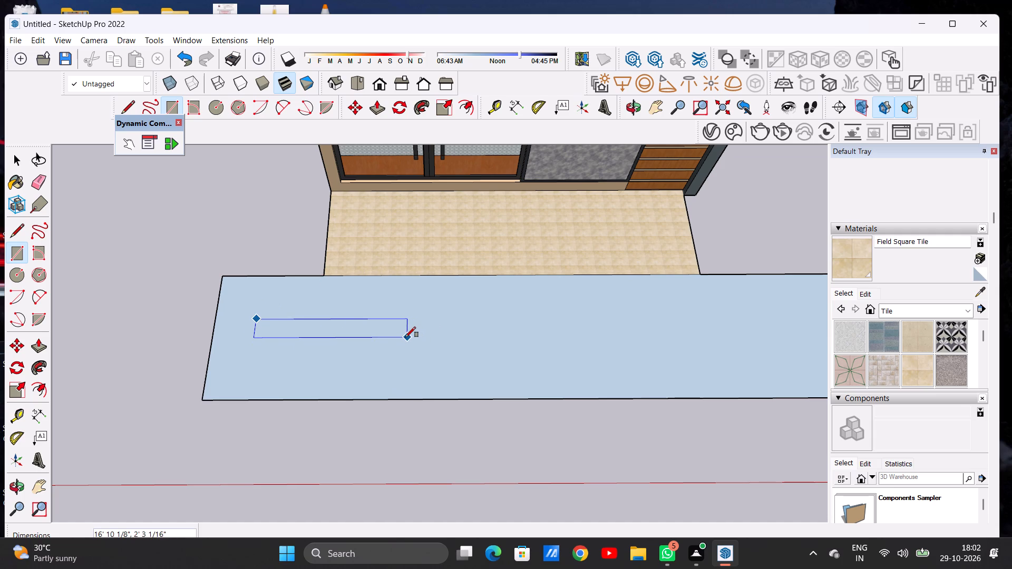
click(405, 337)
key(space)
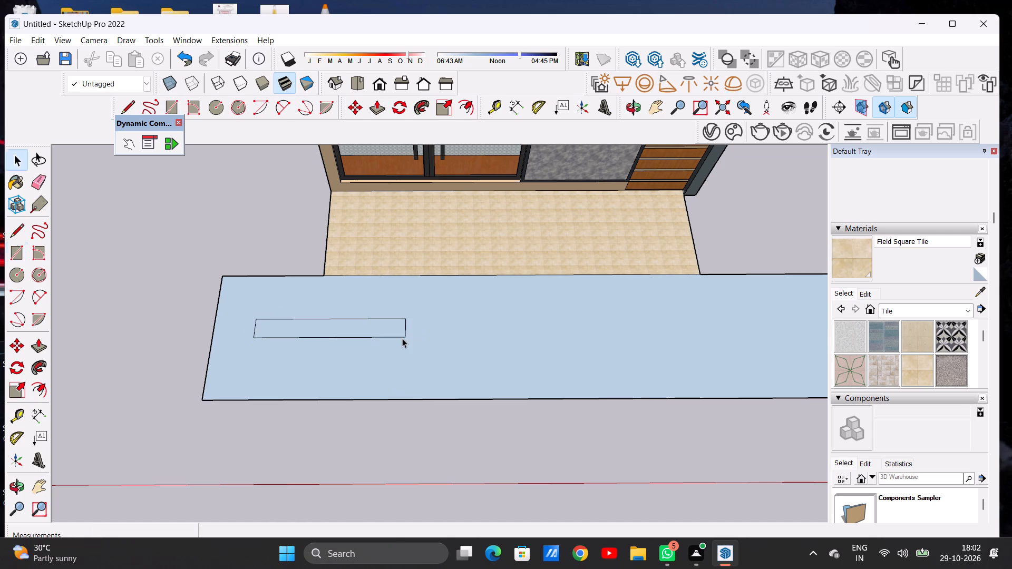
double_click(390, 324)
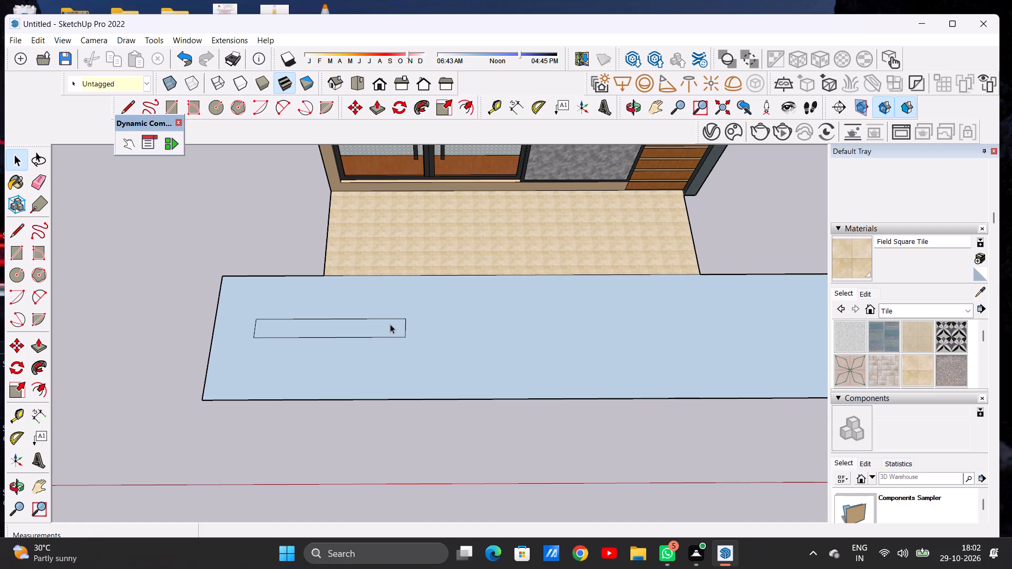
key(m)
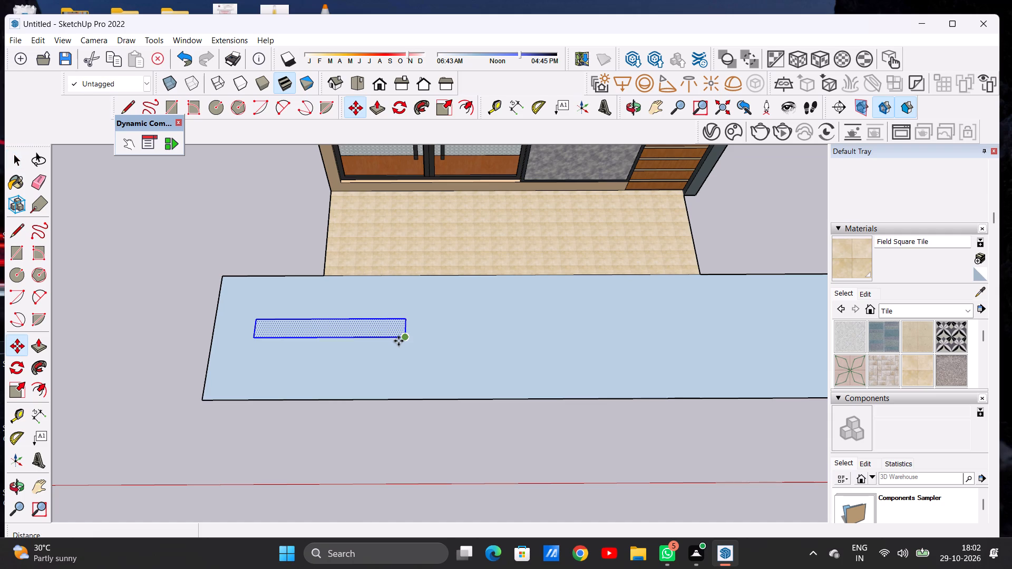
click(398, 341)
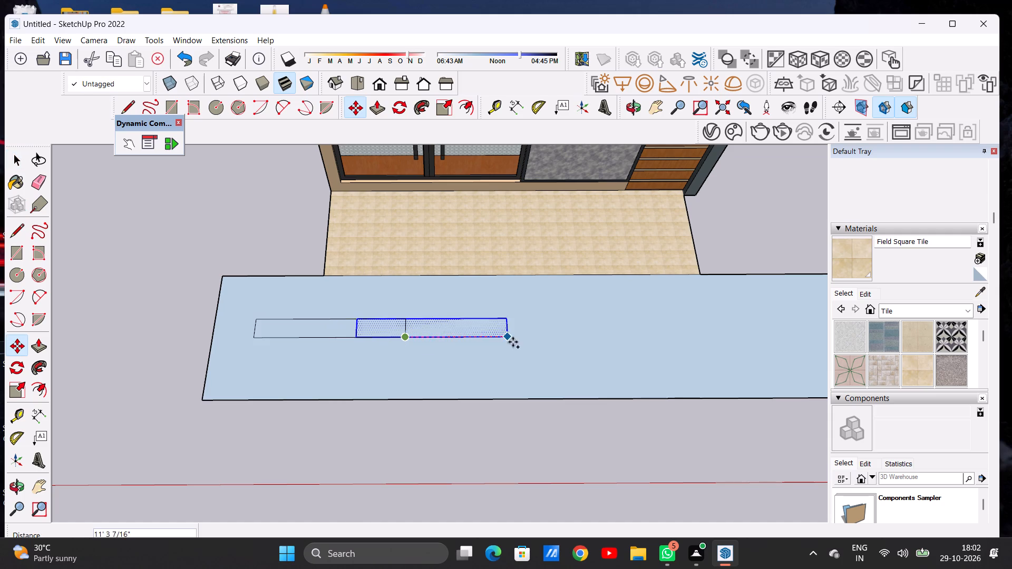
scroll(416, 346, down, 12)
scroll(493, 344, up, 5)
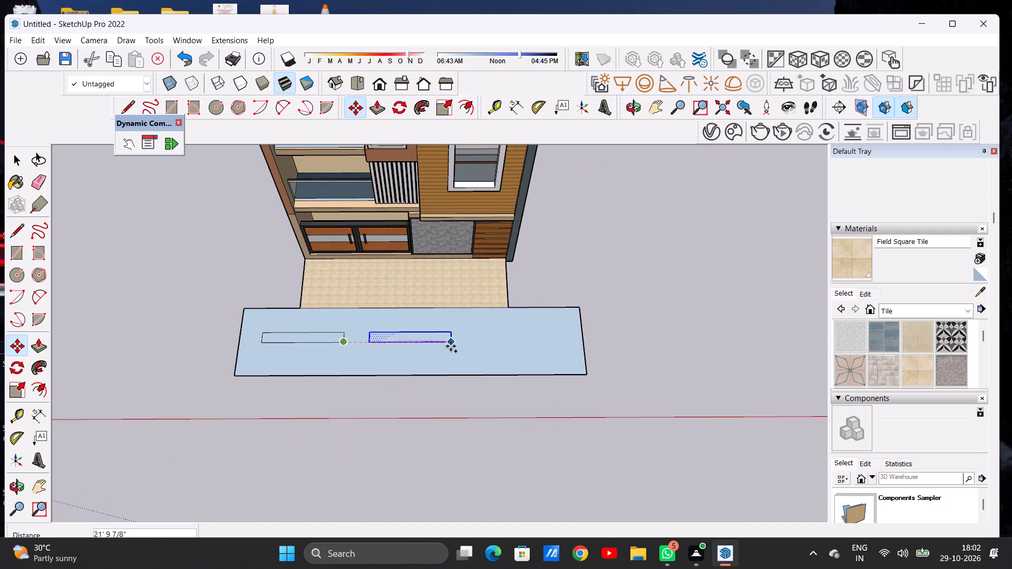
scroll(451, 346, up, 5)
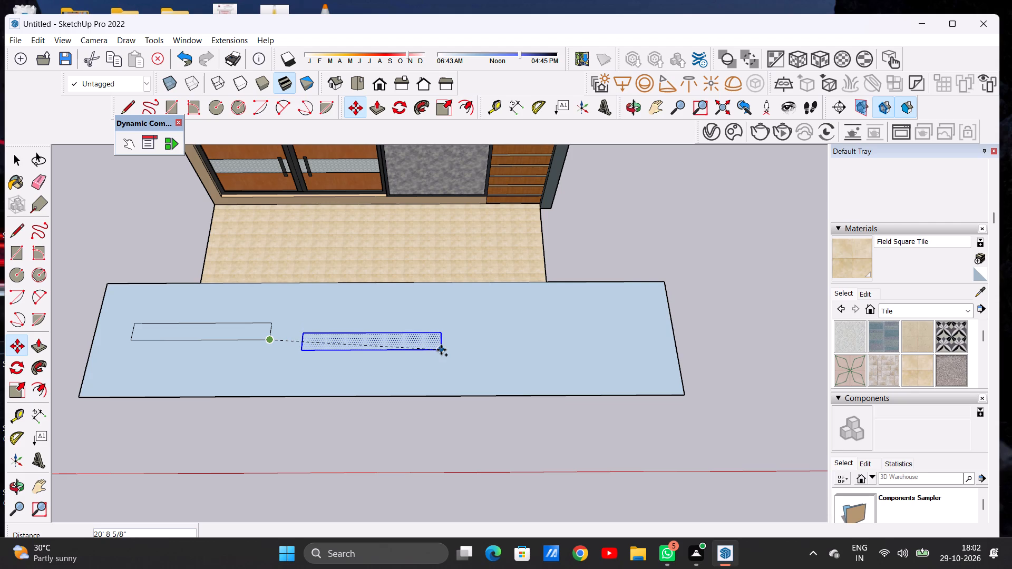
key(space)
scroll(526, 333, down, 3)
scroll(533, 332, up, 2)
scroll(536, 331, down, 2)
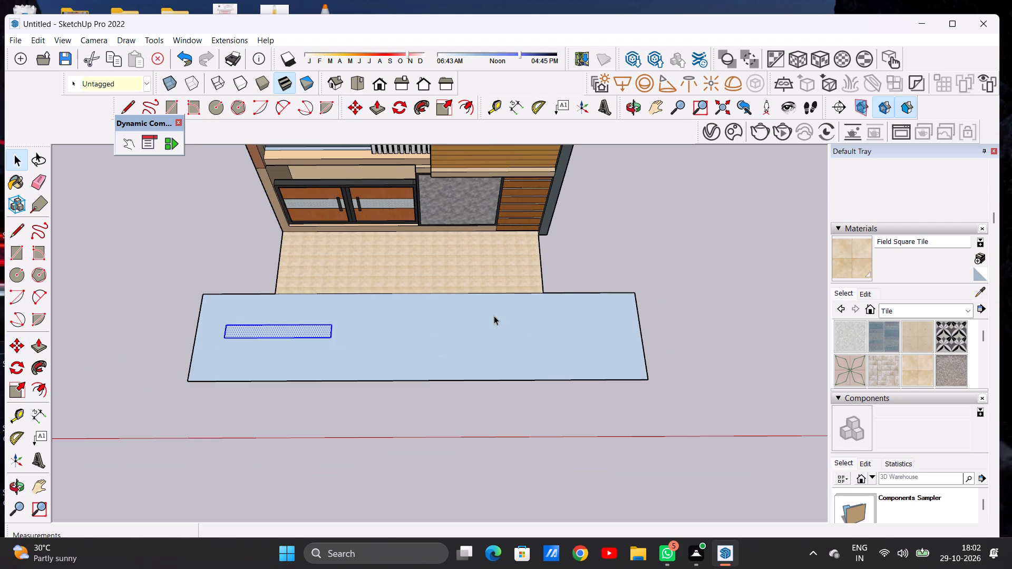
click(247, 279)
Shorten the narrow marking rectangle by drawing a line across it near its inner end and erasing the leftover end piece.
scroll(266, 333, up, 8)
scroll(443, 313, down, 5)
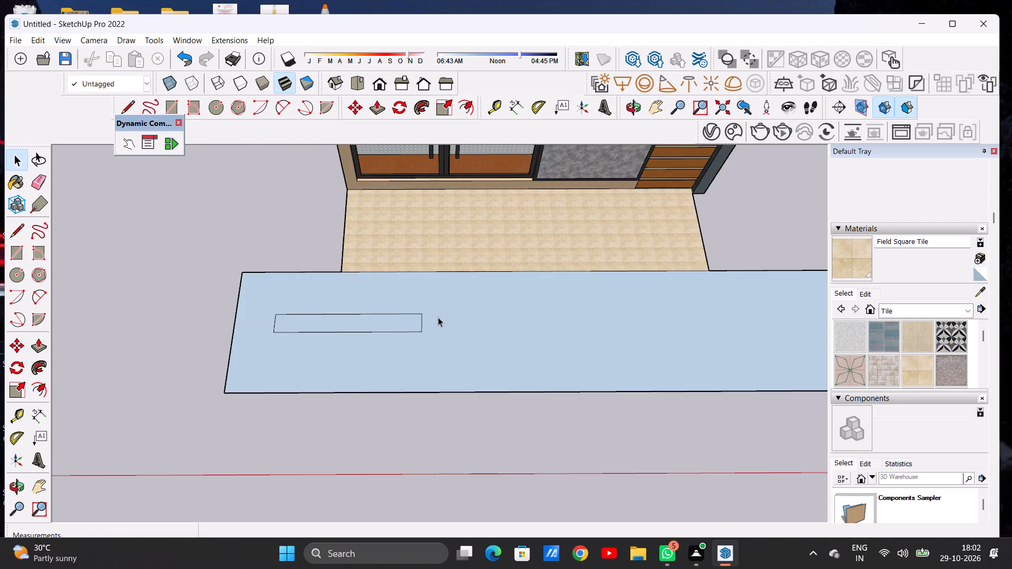
scroll(395, 319, up, 2)
scroll(389, 319, down, 1)
scroll(386, 319, up, 2)
key(l)
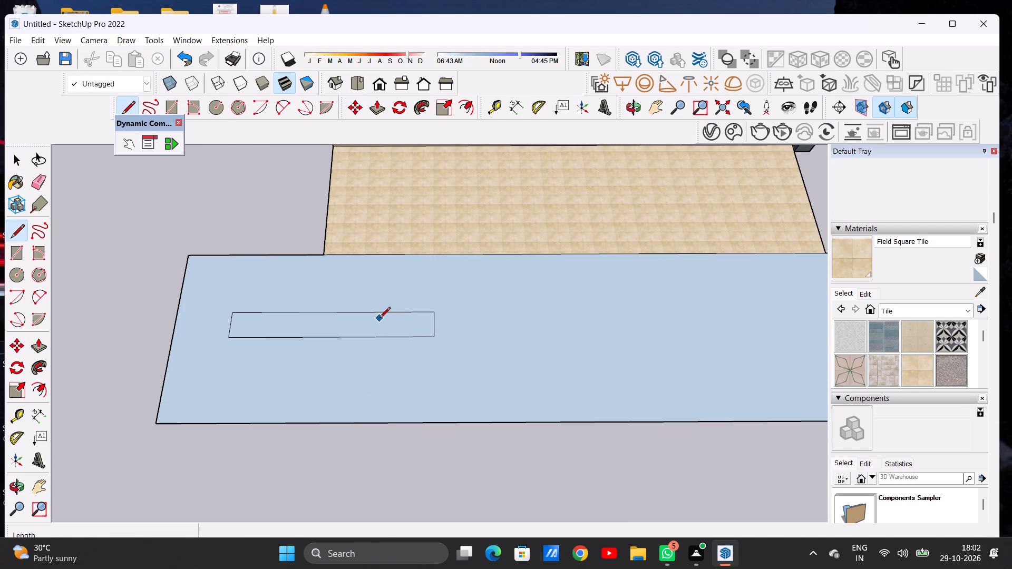
click(411, 313)
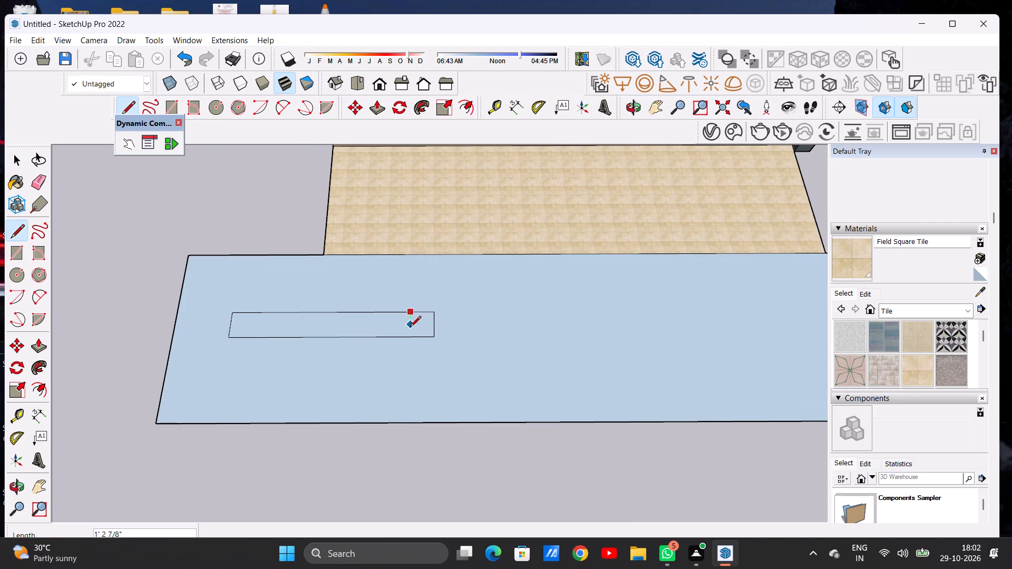
click(409, 337)
key(space)
text(E)
scroll(405, 293, up, 5)
drag(436, 318, 441, 335)
drag(435, 347, 432, 366)
drag(447, 341, 441, 354)
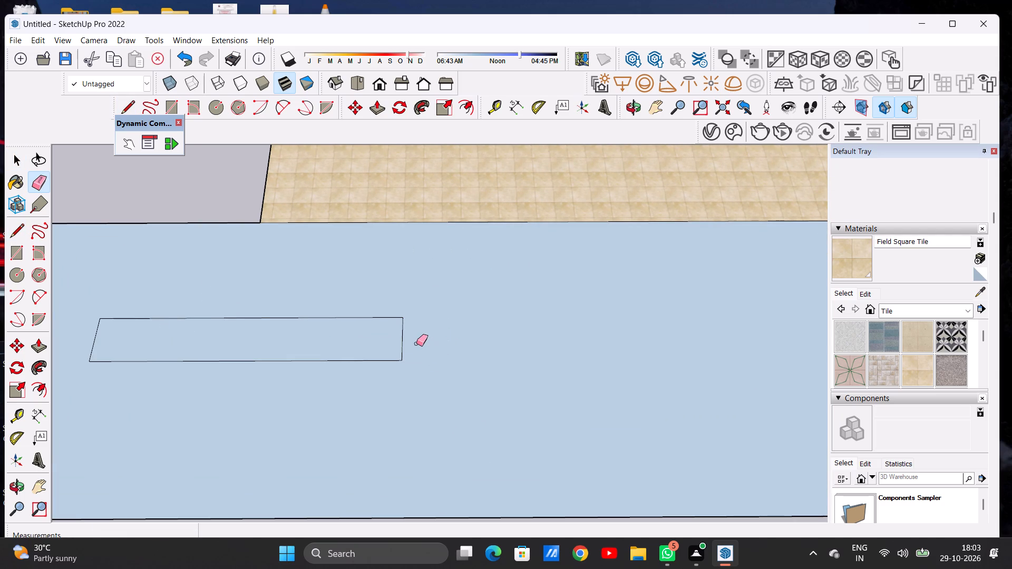
key(space)
Copy the shortened marking rectangle about 23' 6" along the ground strip to its middle.
scroll(408, 300, down, 12)
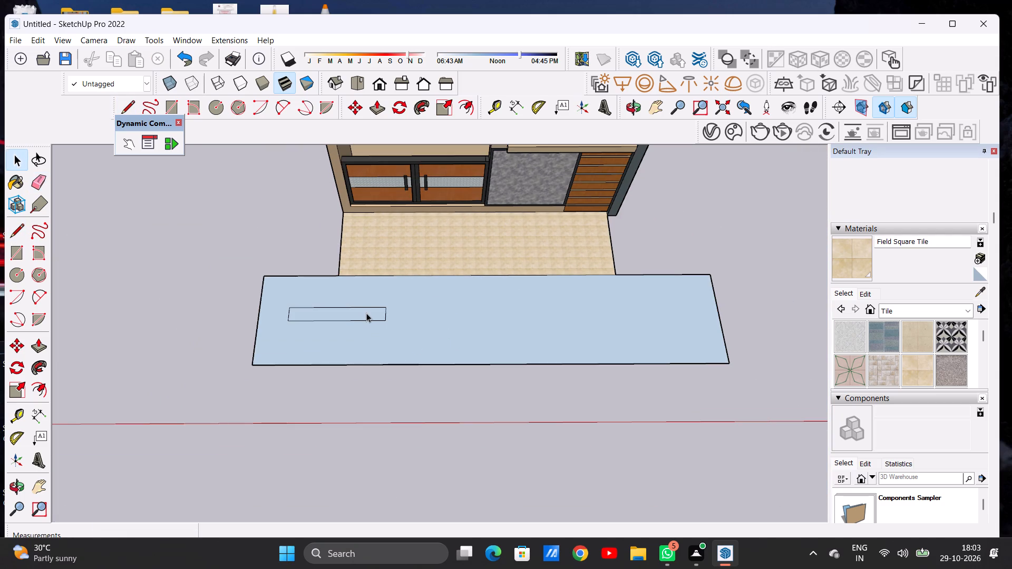
double_click(366, 313)
key(m)
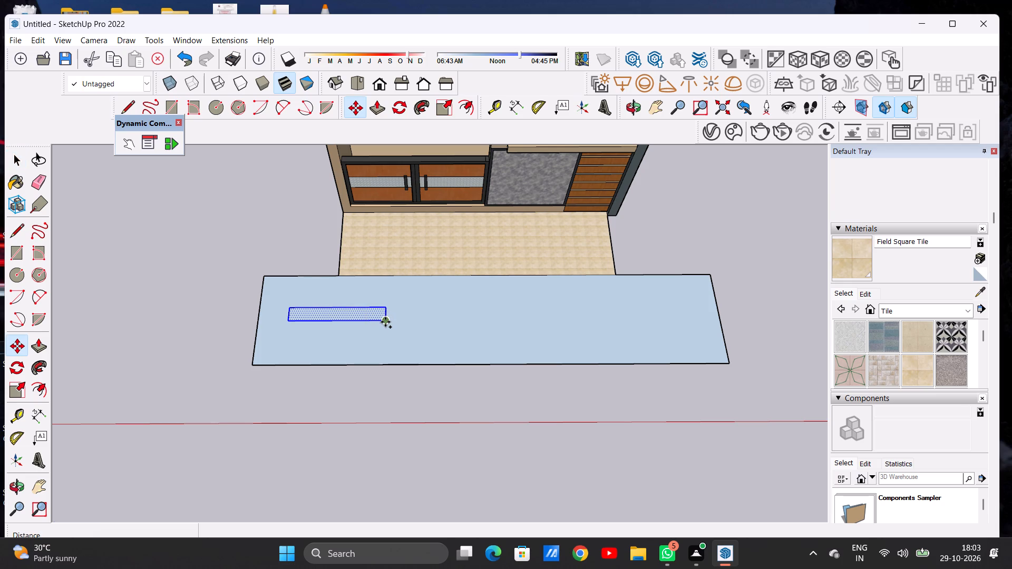
click(385, 322)
scroll(340, 320, down, 5)
scroll(301, 362, down, 4)
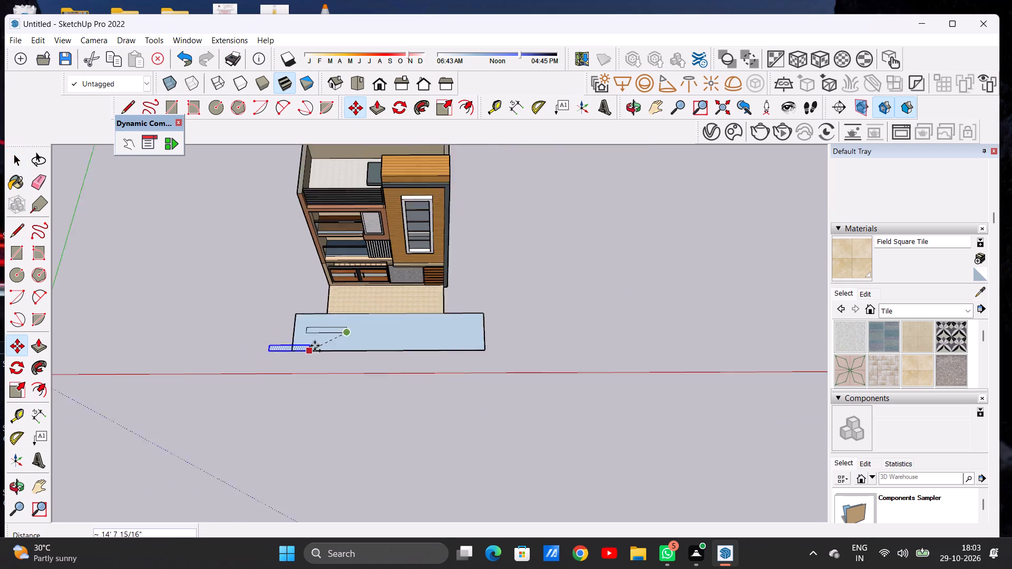
scroll(315, 346, down, 2)
scroll(385, 334, up, 15)
scroll(432, 339, down, 1)
scroll(432, 339, up, 1)
scroll(432, 339, down, 4)
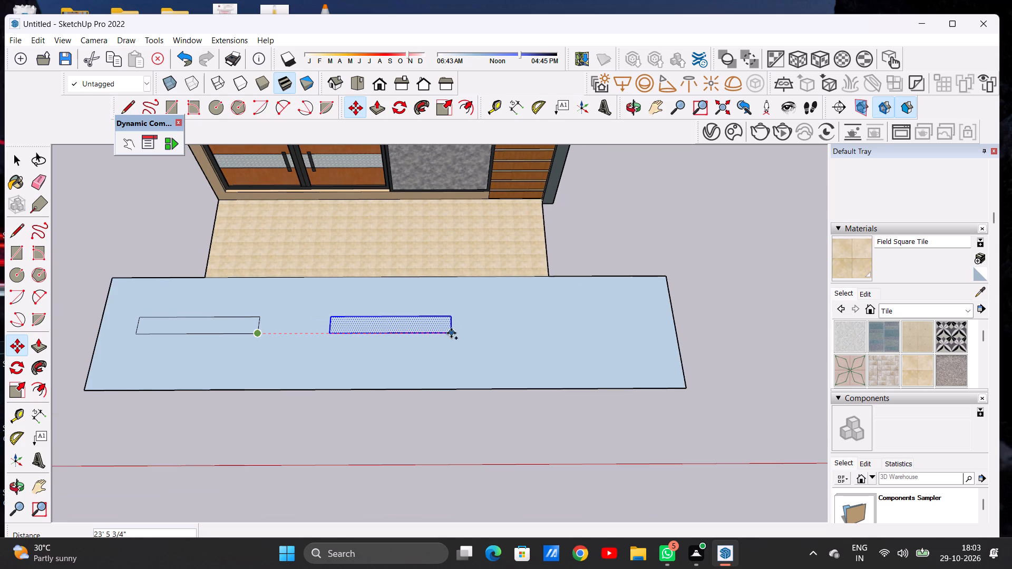
click(451, 333)
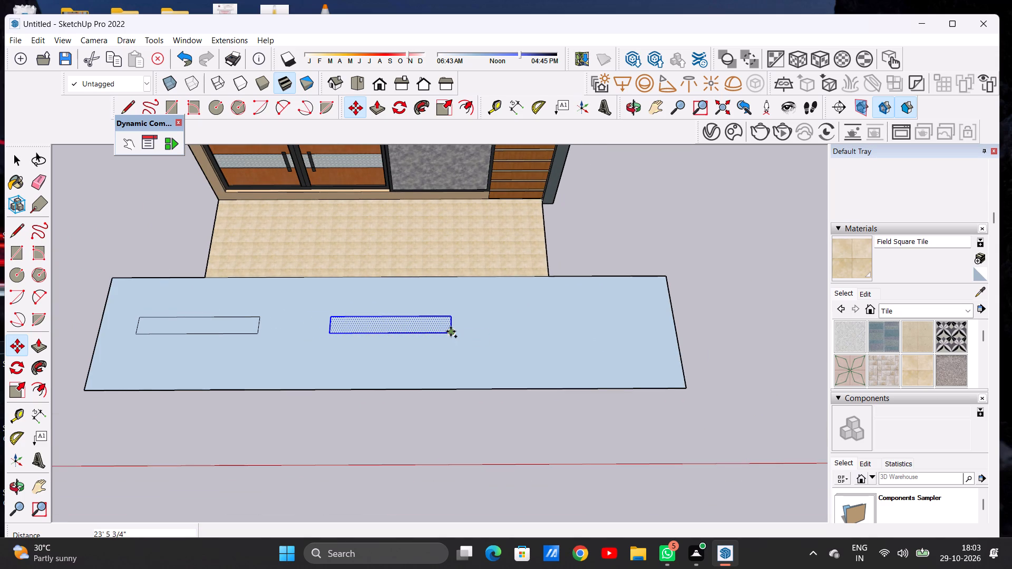
Copy the middle marking rectangle about 22' 11" further along the ground strip, towards its far end.
click(451, 331)
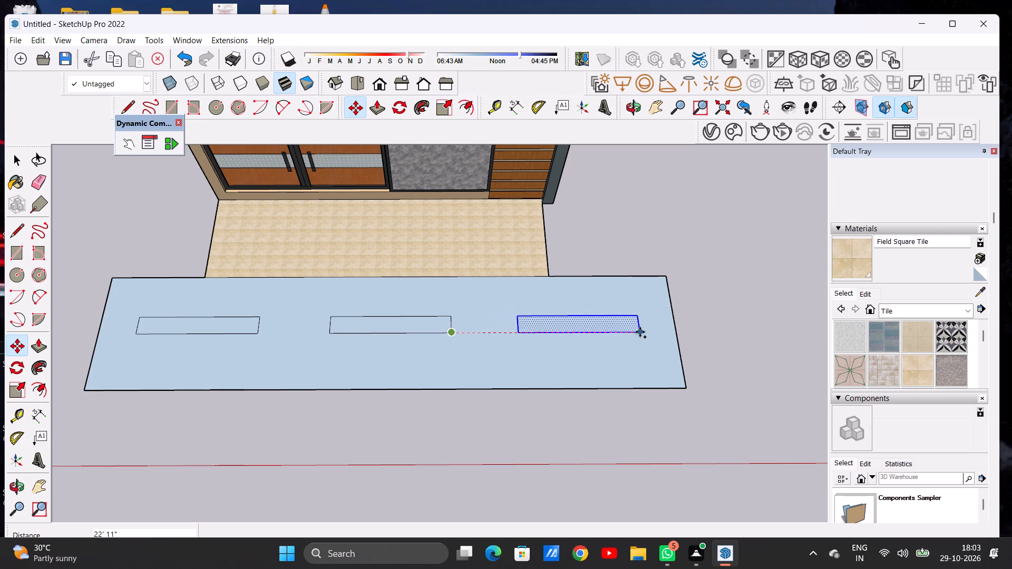
click(640, 332)
key(space)
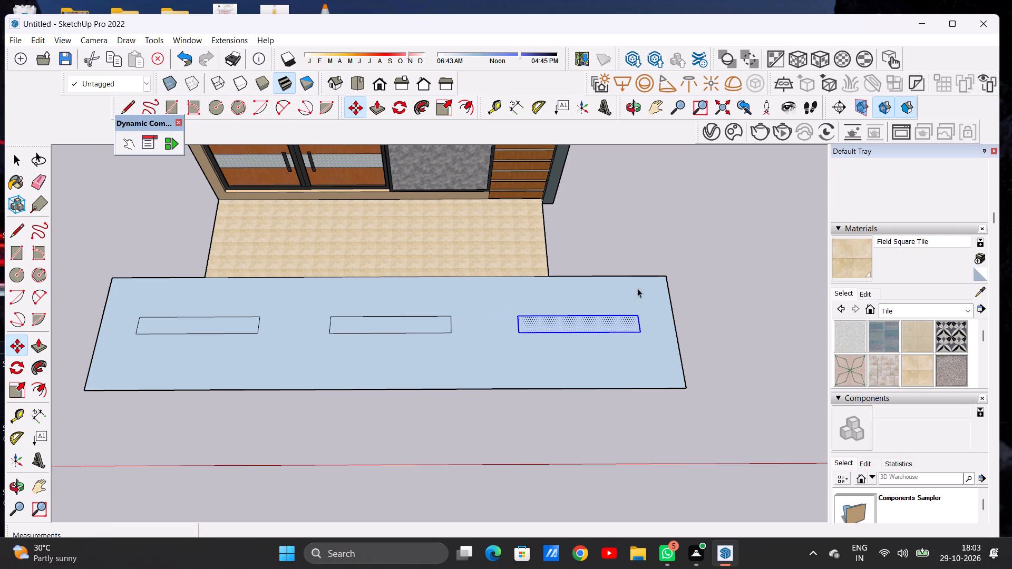
click(632, 212)
Paint the marking rectangle at the wood-slatted end of the house with Quartz Light Grey from the Synthetic Surfaces materials.
scroll(401, 349, down, 14)
scroll(382, 339, up, 10)
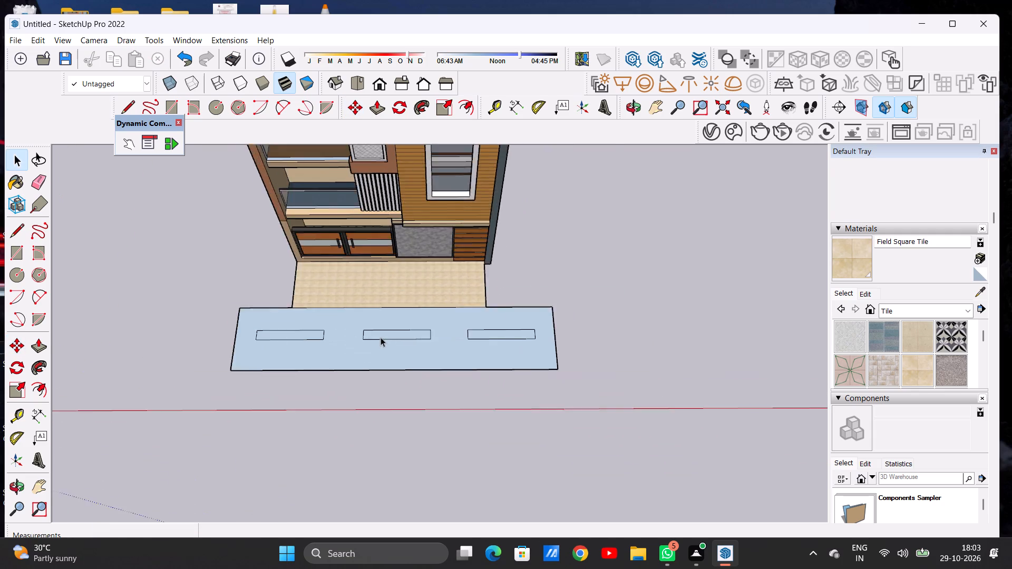
scroll(381, 337, up, 5)
scroll(476, 335, down, 10)
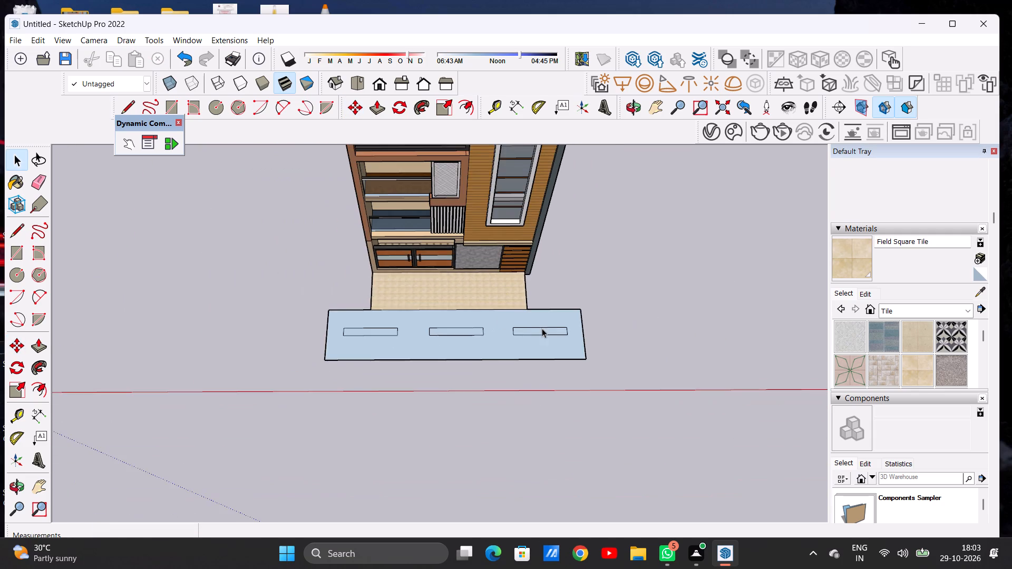
scroll(542, 328, up, 12)
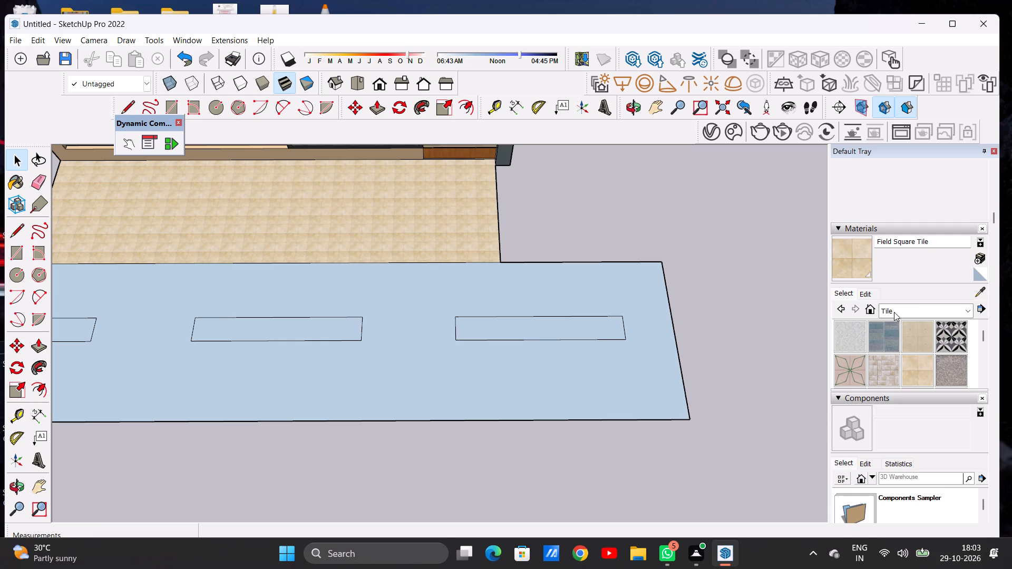
click(894, 312)
click(905, 438)
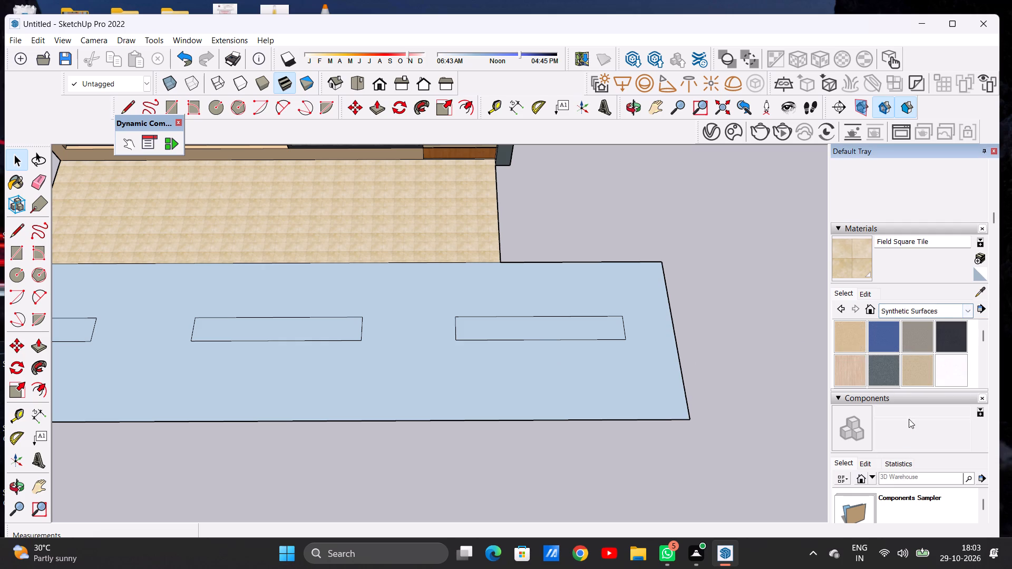
click(946, 367)
click(535, 328)
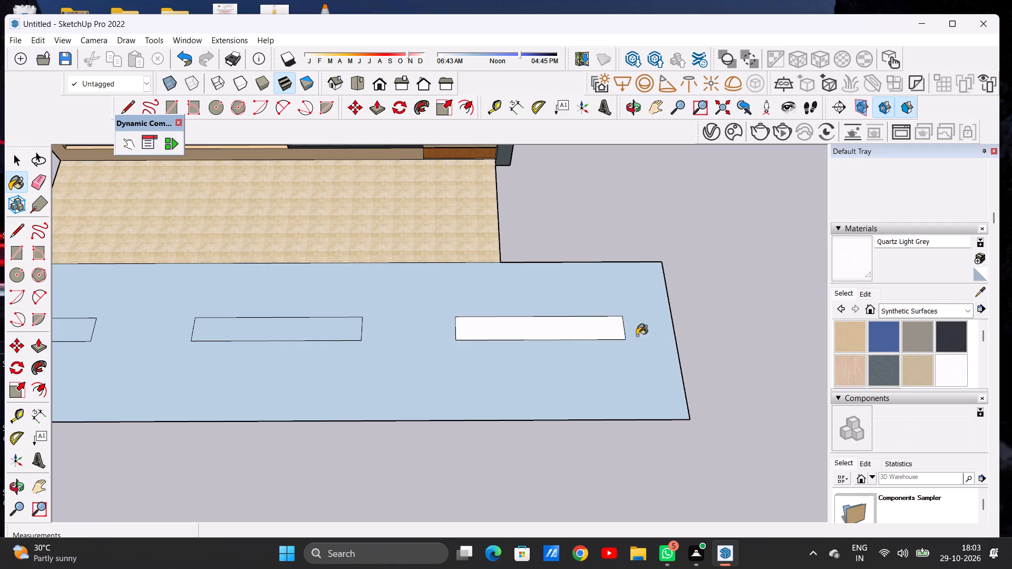
Paint the middle and far marking rectangles on the ground strip with the same Quartz Light Grey.
scroll(661, 336, down, 7)
scroll(259, 369, up, 7)
click(479, 291)
click(320, 293)
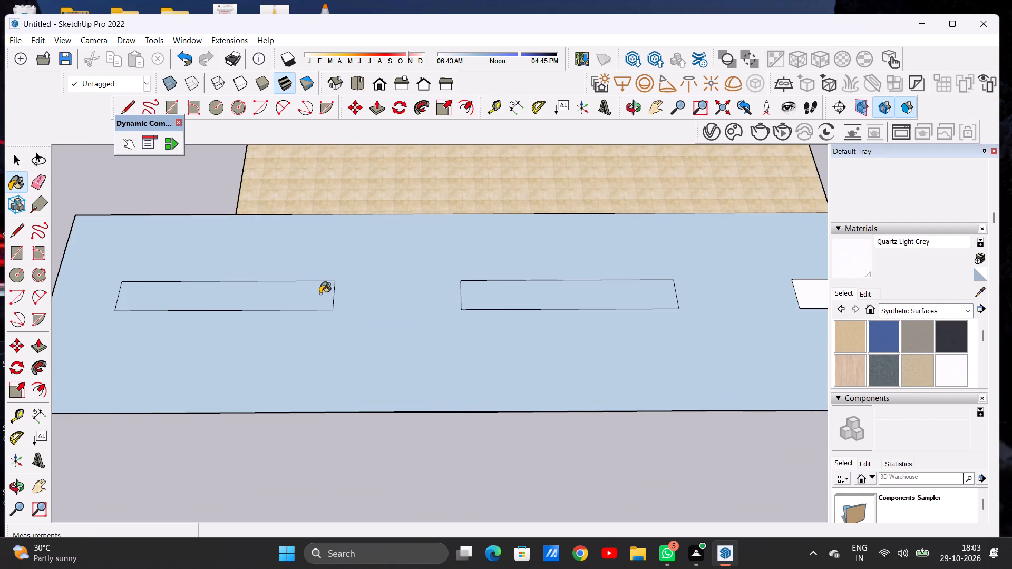
scroll(419, 302, down, 4)
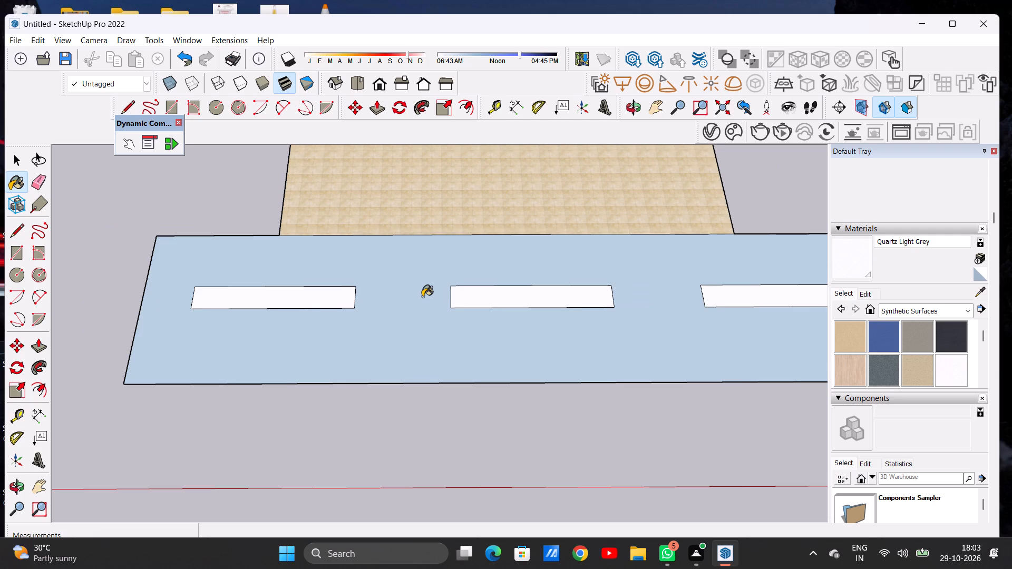
key(space)
Paint the road strip around the three lane markings with Color M05 from the Colors materials.
scroll(437, 317, down, 7)
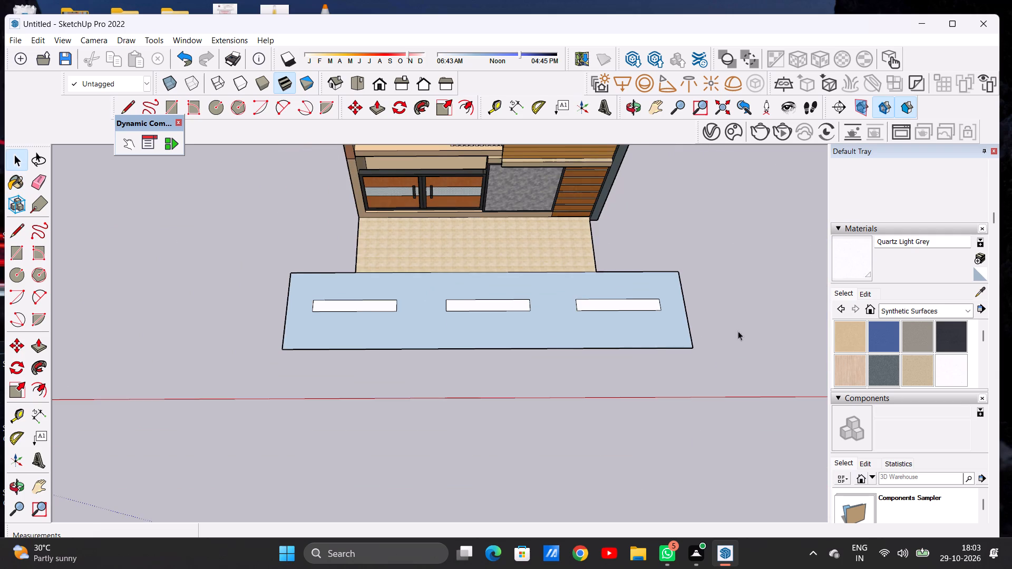
click(892, 309)
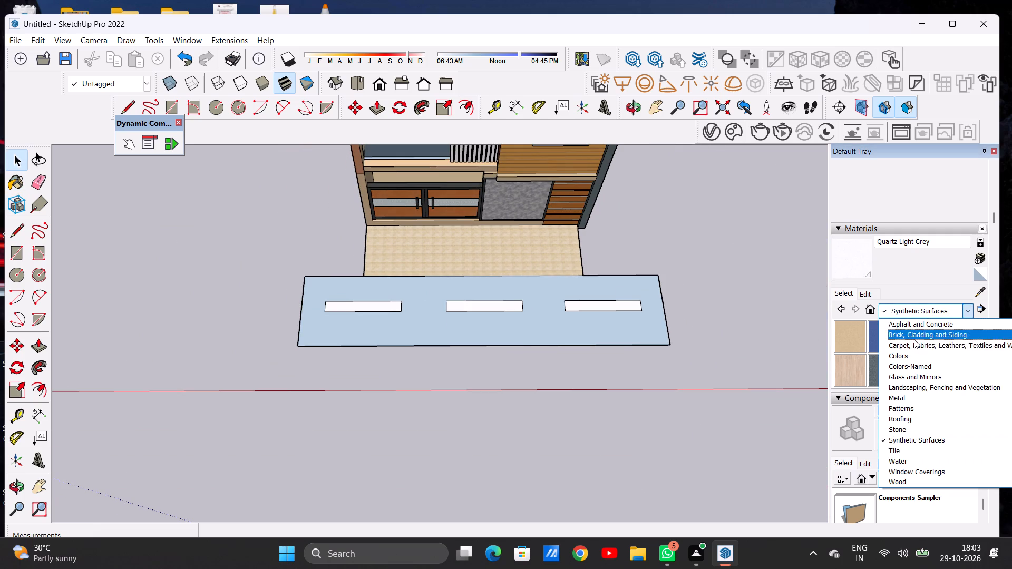
click(912, 355)
scroll(912, 355, down, 4)
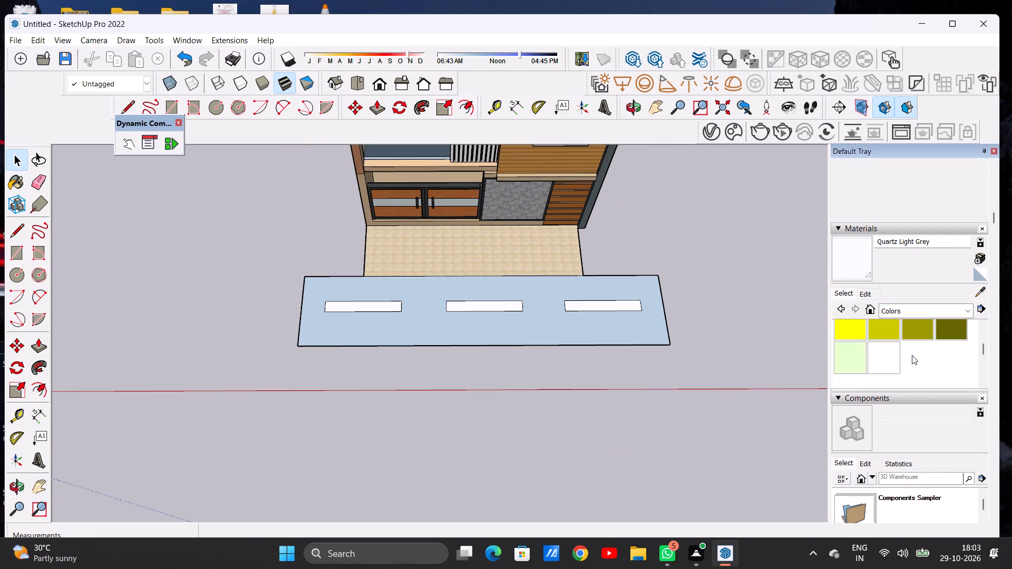
scroll(912, 355, down, 11)
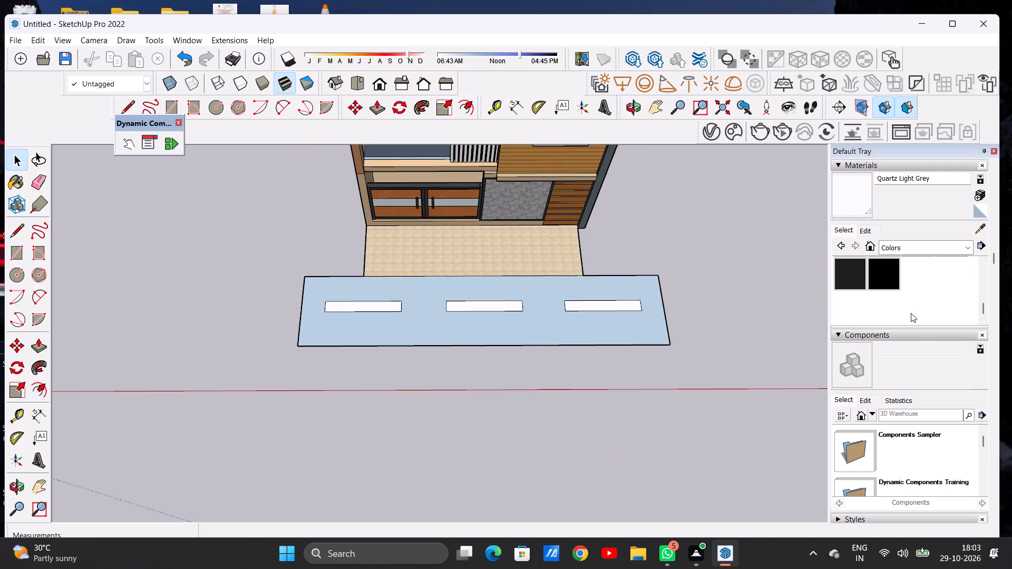
scroll(911, 313, up, 2)
scroll(911, 313, down, 1)
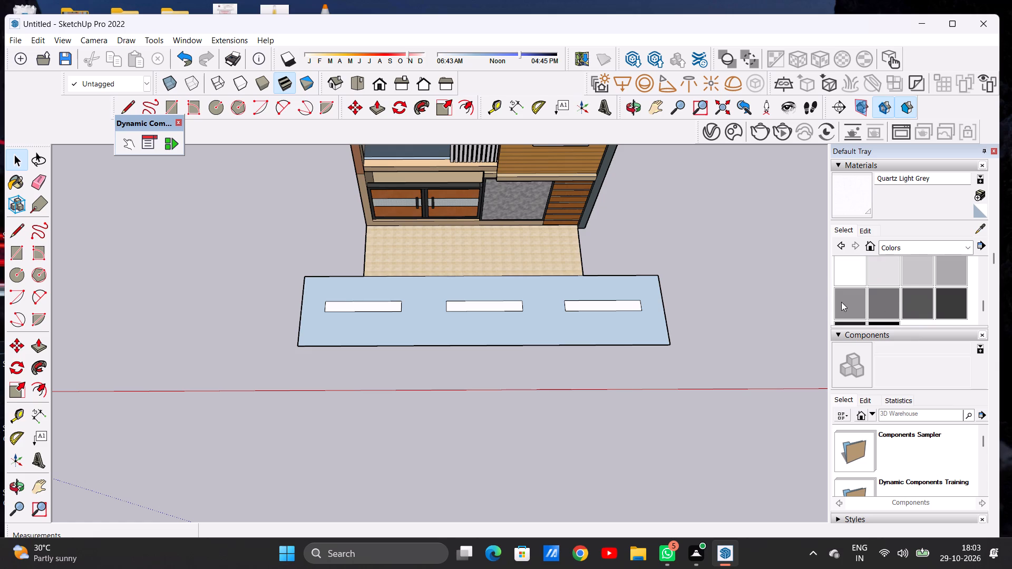
click(852, 301)
click(646, 321)
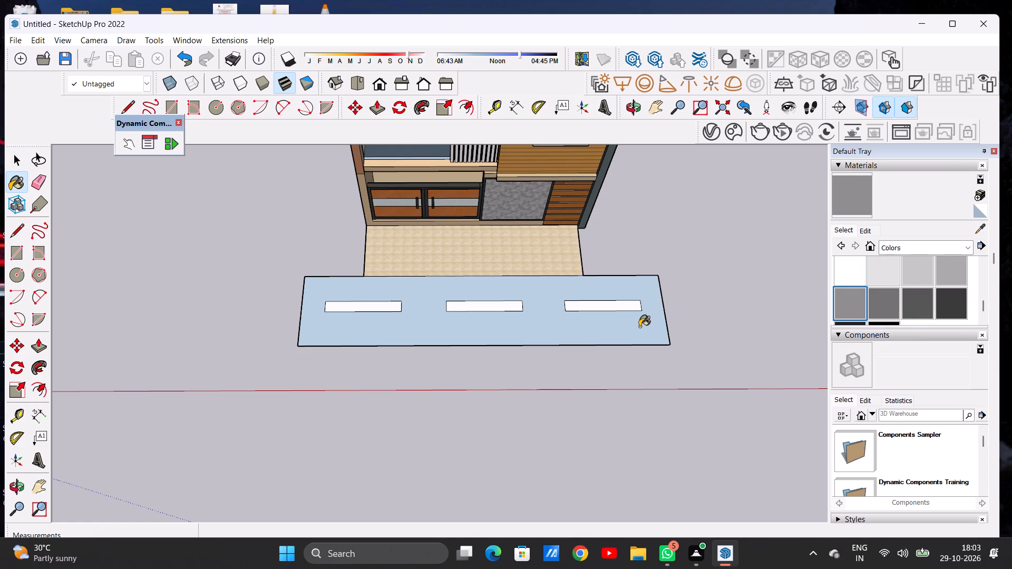
click(886, 300)
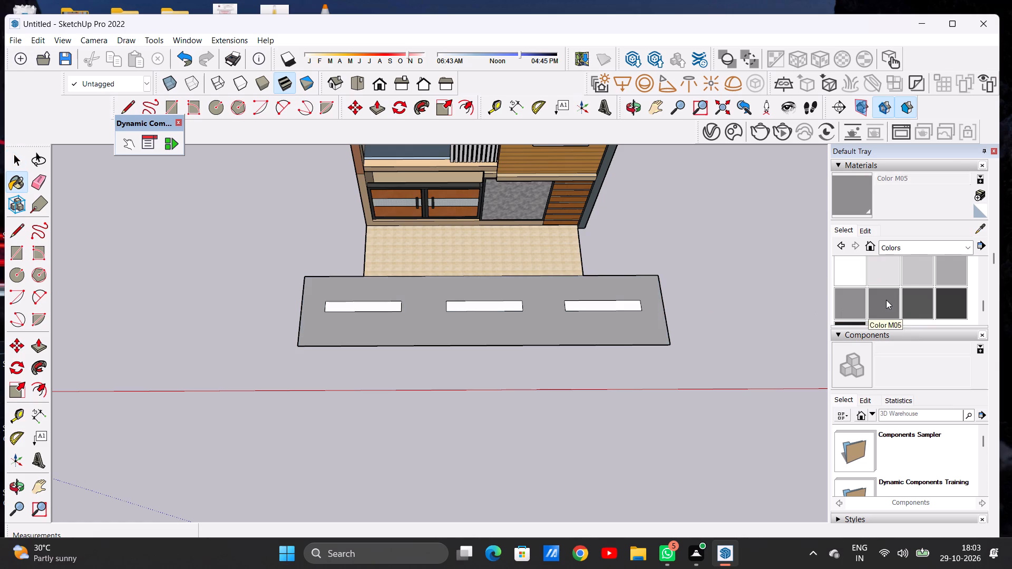
click(583, 317)
Paint the underside of the road strip with Color M05.
scroll(544, 313, up, 15)
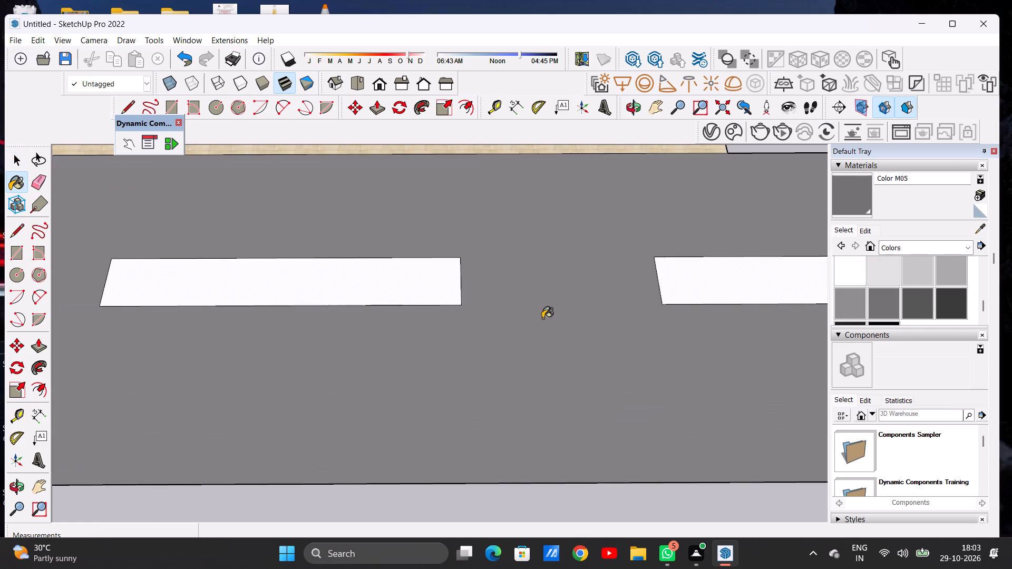
scroll(551, 330, down, 14)
scroll(578, 309, down, 7)
scroll(534, 345, up, 3)
middle_drag(534, 341, 568, 227)
middle_drag(546, 342, 531, 237)
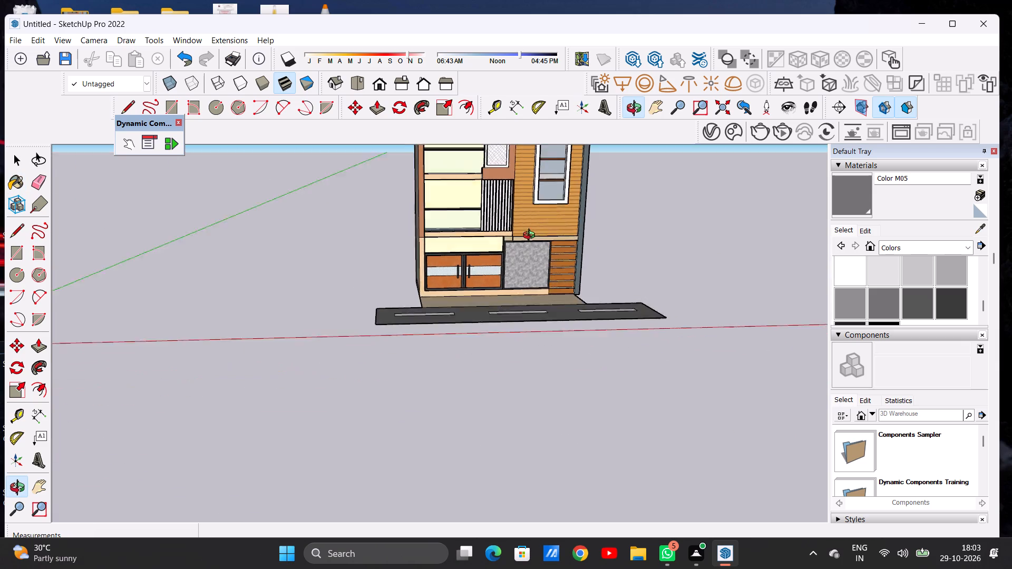
middle_drag(531, 237, 530, 232)
middle_drag(523, 328, 514, 229)
middle_drag(532, 307, 513, 244)
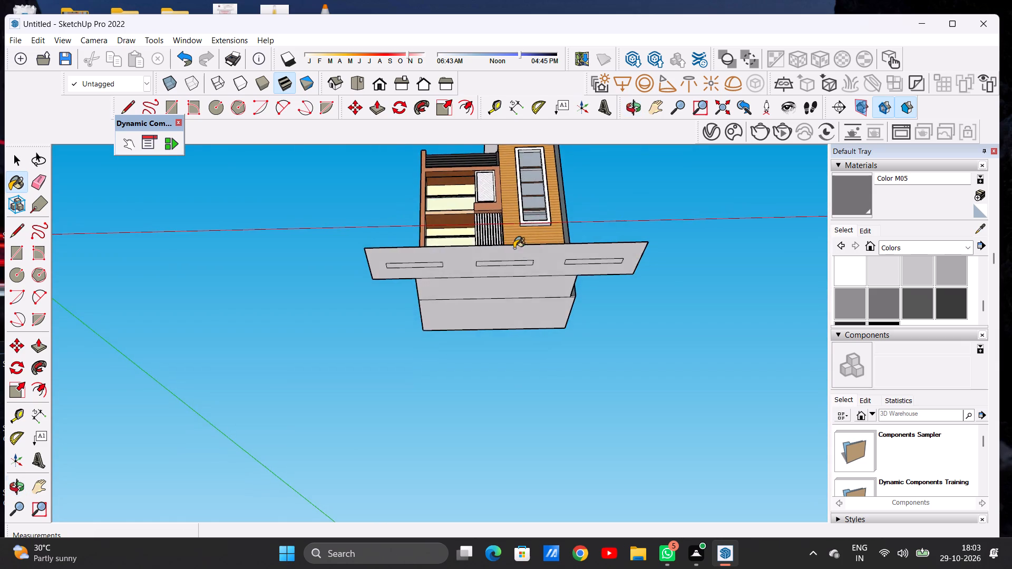
scroll(517, 259, up, 13)
click(528, 244)
scroll(527, 271, down, 6)
middle_drag(514, 262, 514, 331)
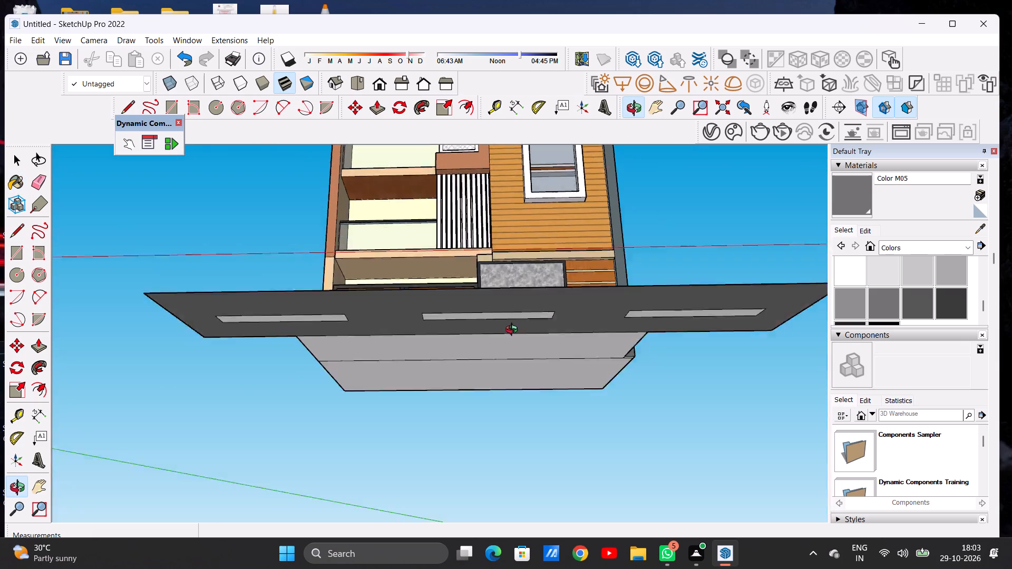
middle_drag(514, 331, 510, 427)
middle_drag(506, 400, 516, 470)
scroll(493, 408, down, 8)
middle_drag(487, 421, 487, 507)
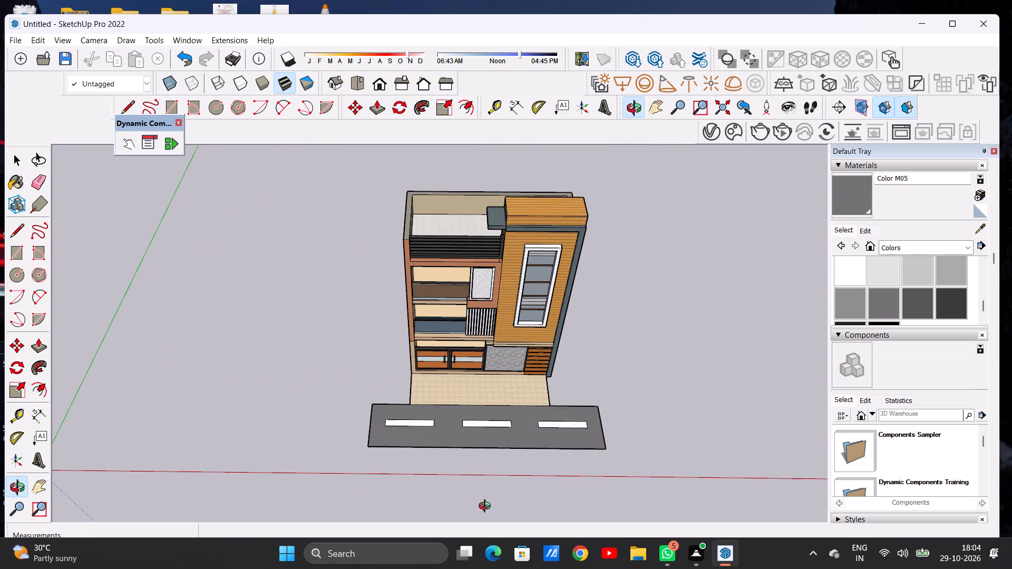
middle_drag(487, 507, 485, 505)
scroll(501, 445, up, 11)
scroll(502, 416, down, 1)
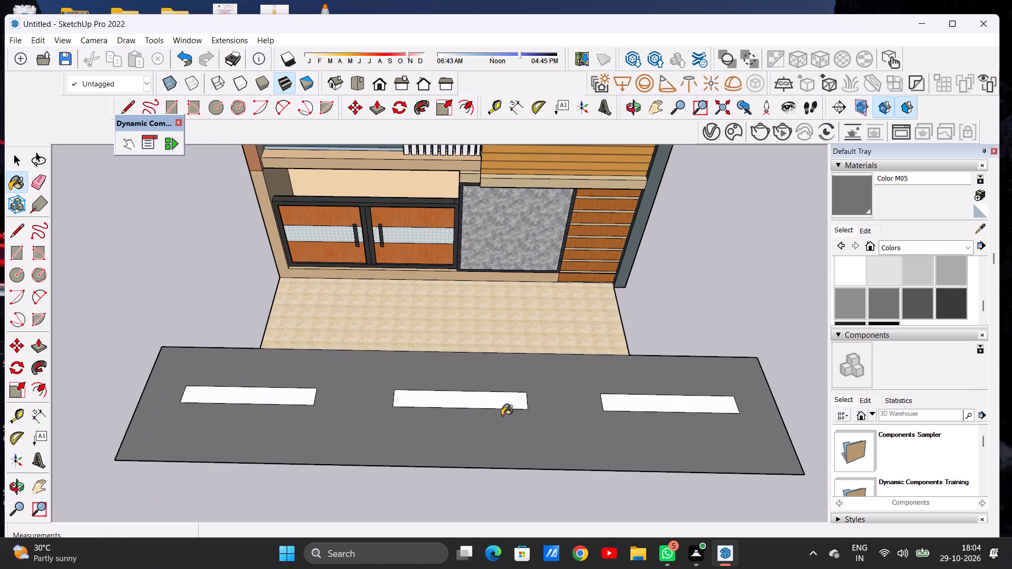
key(space)
Examine the painted road, lane markings, tiled forecourt and facade together from several angles and distances.
scroll(525, 374, down, 8)
scroll(519, 389, up, 12)
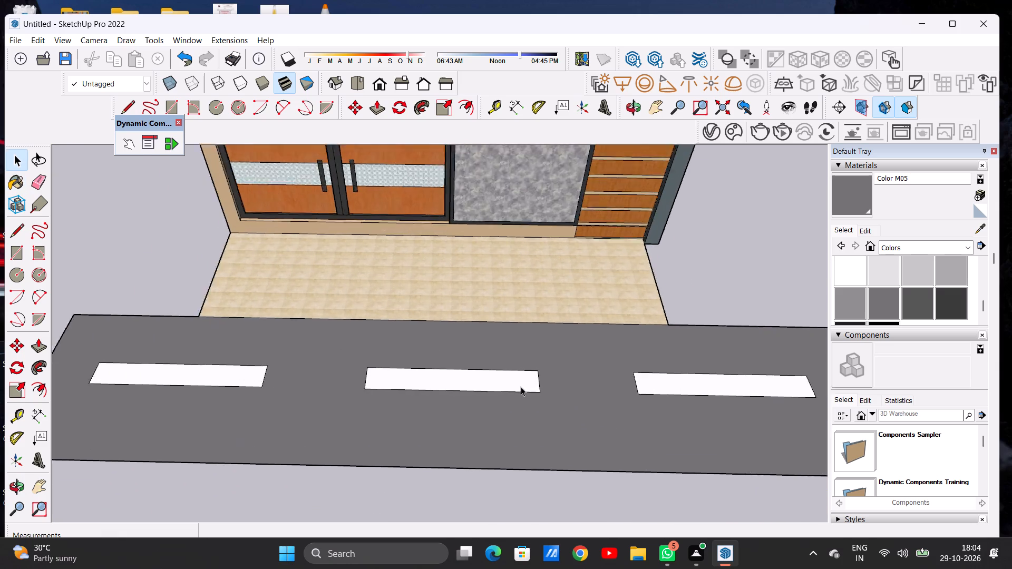
scroll(521, 387, up, 2)
scroll(521, 387, down, 1)
scroll(521, 387, up, 2)
middle_drag(563, 379, 359, 420)
scroll(434, 411, down, 5)
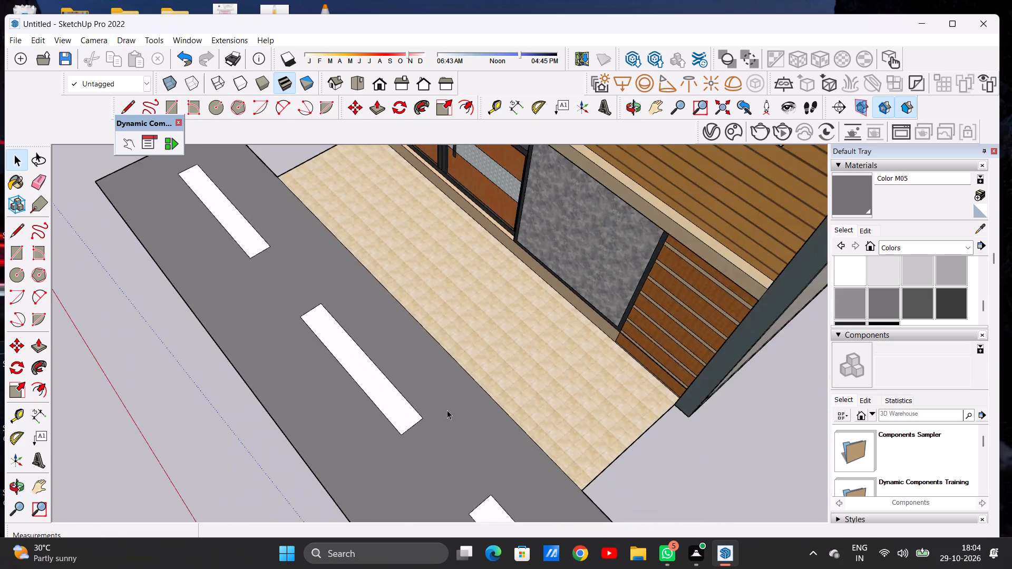
scroll(447, 410, down, 8)
middle_drag(418, 400, 618, 354)
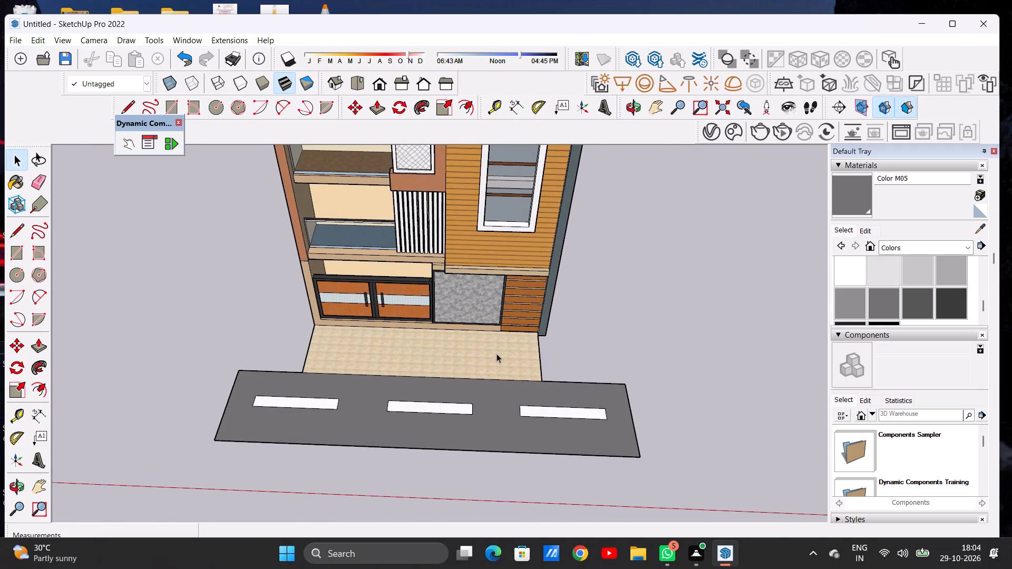
scroll(479, 350, up, 8)
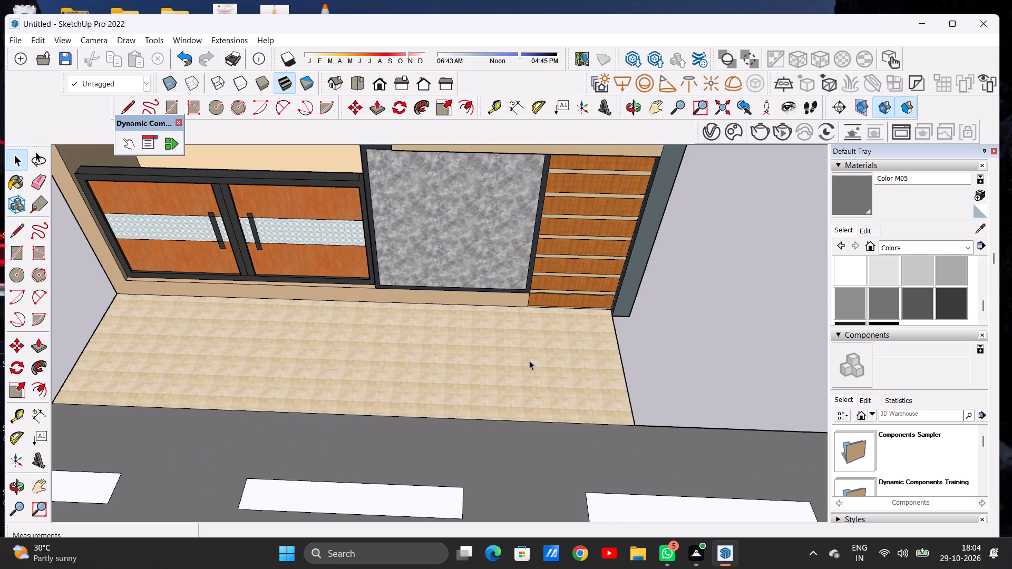
scroll(561, 358, down, 8)
scroll(515, 404, up, 5)
scroll(515, 405, down, 1)
scroll(515, 405, up, 1)
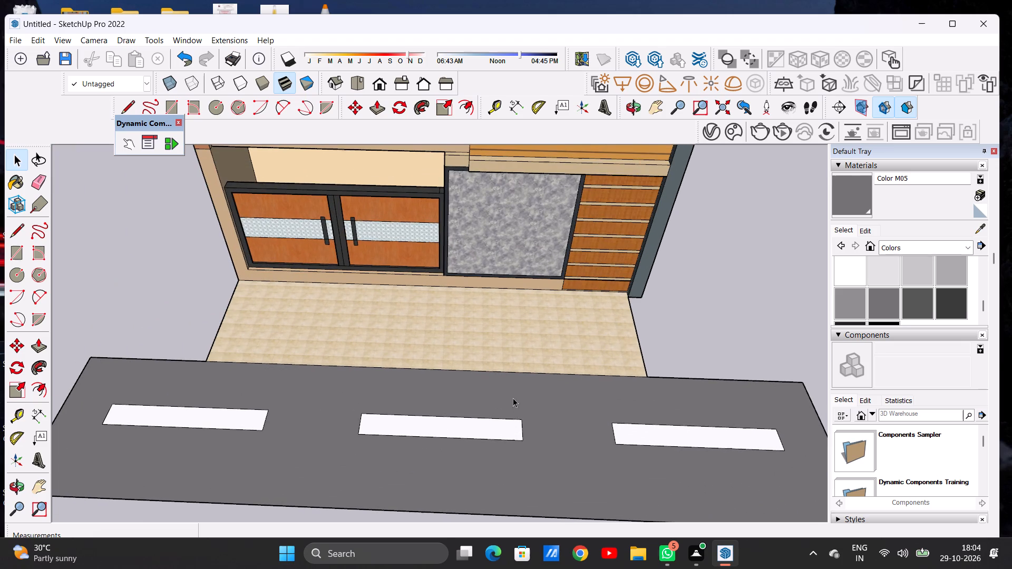
scroll(507, 370, down, 4)
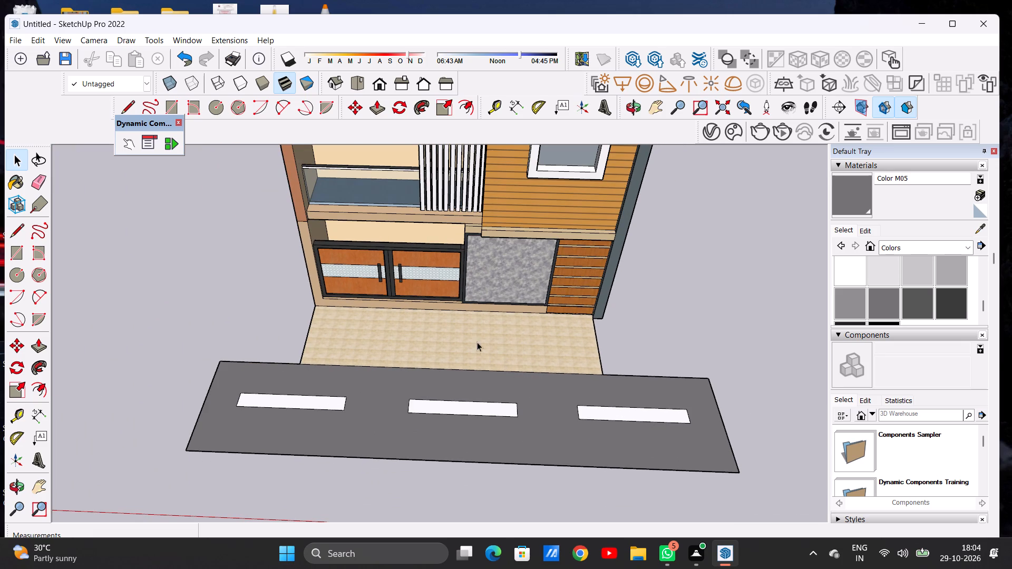
scroll(473, 329, down, 6)
middle_drag(502, 355, 491, 276)
scroll(504, 334, up, 8)
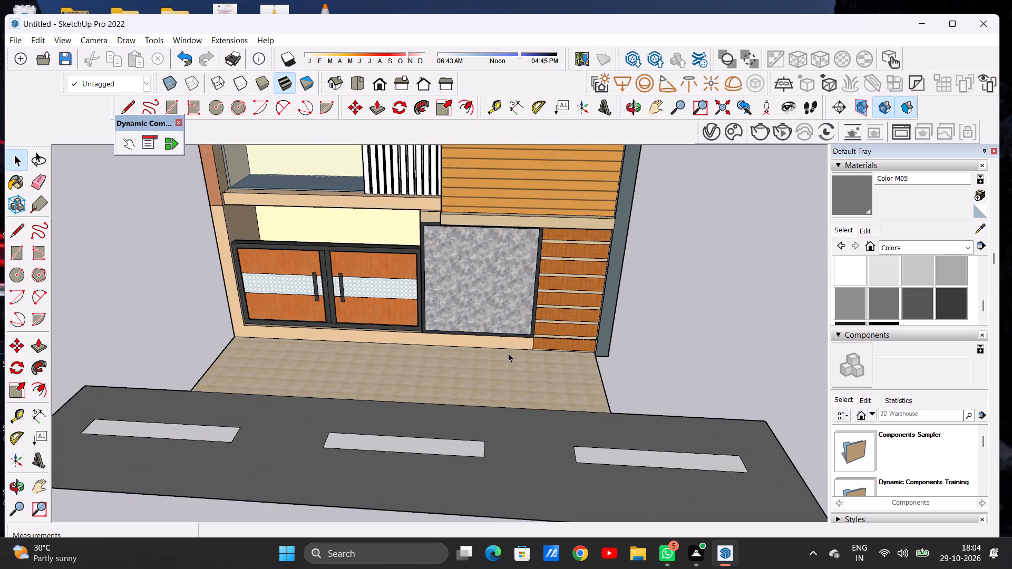
scroll(497, 352, down, 5)
middle_drag(508, 367, 534, 359)
scroll(434, 366, down, 5)
middle_drag(416, 349, 416, 397)
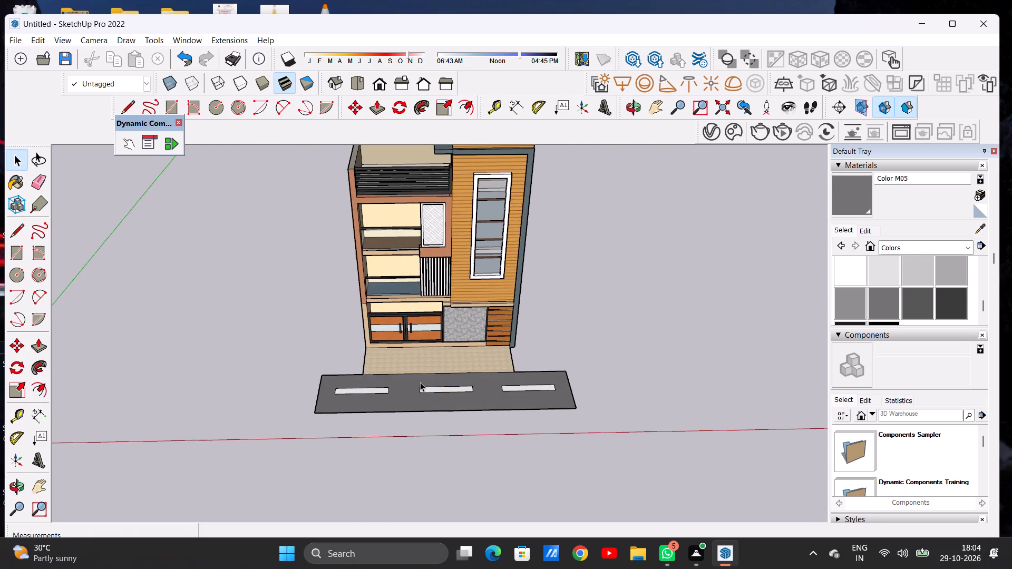
scroll(421, 362, down, 6)
middle_drag(415, 368, 413, 414)
scroll(410, 395, up, 9)
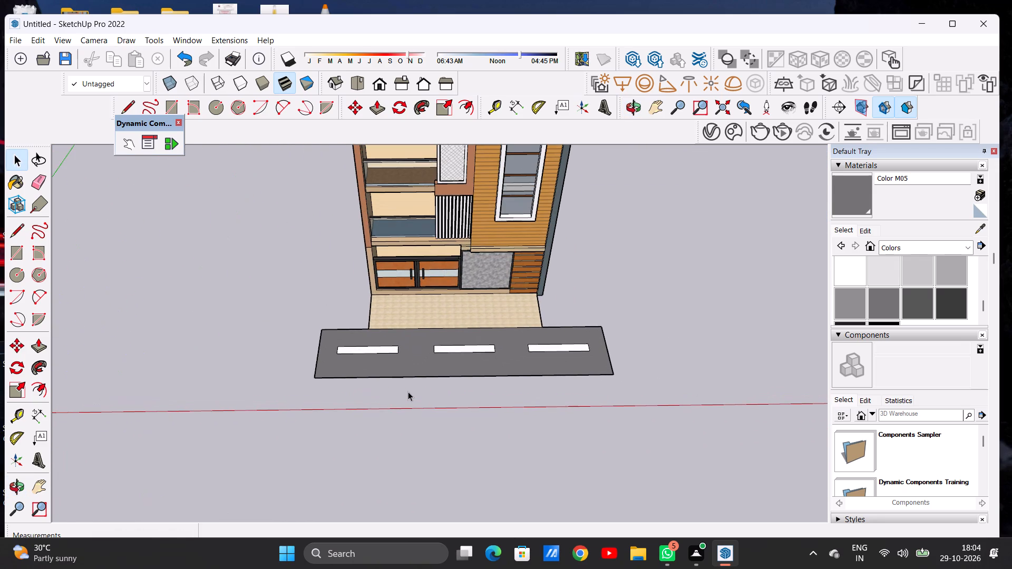
scroll(392, 354, up, 9)
scroll(392, 346, down, 1)
scroll(392, 346, up, 5)
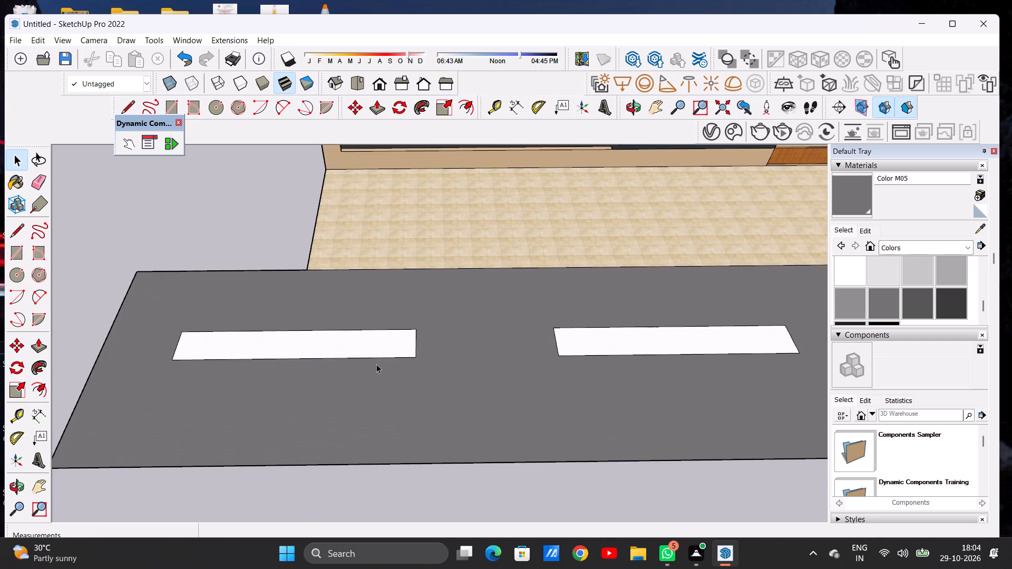
scroll(377, 370, down, 10)
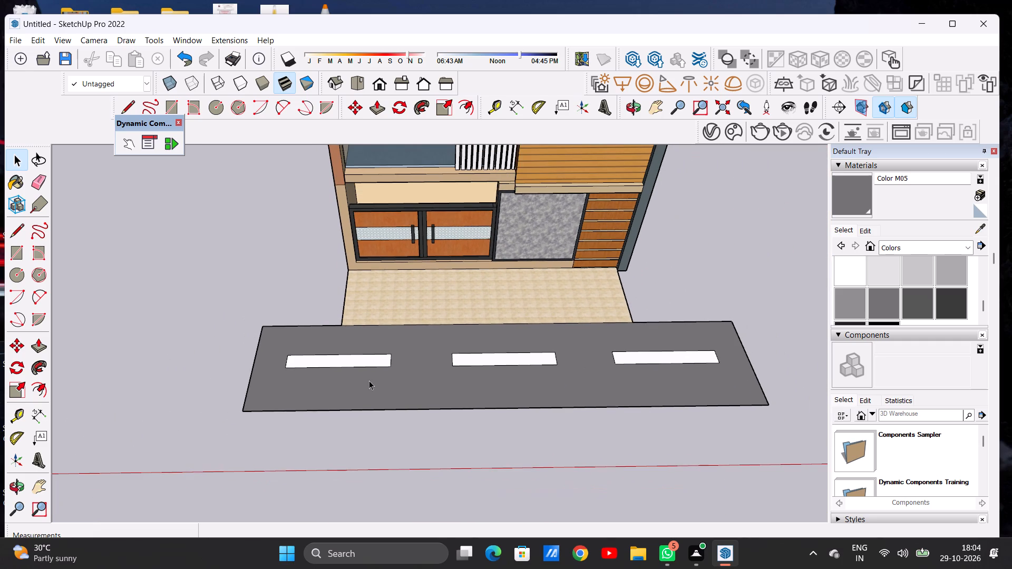
middle_drag(385, 385, 385, 272)
scroll(402, 361, down, 3)
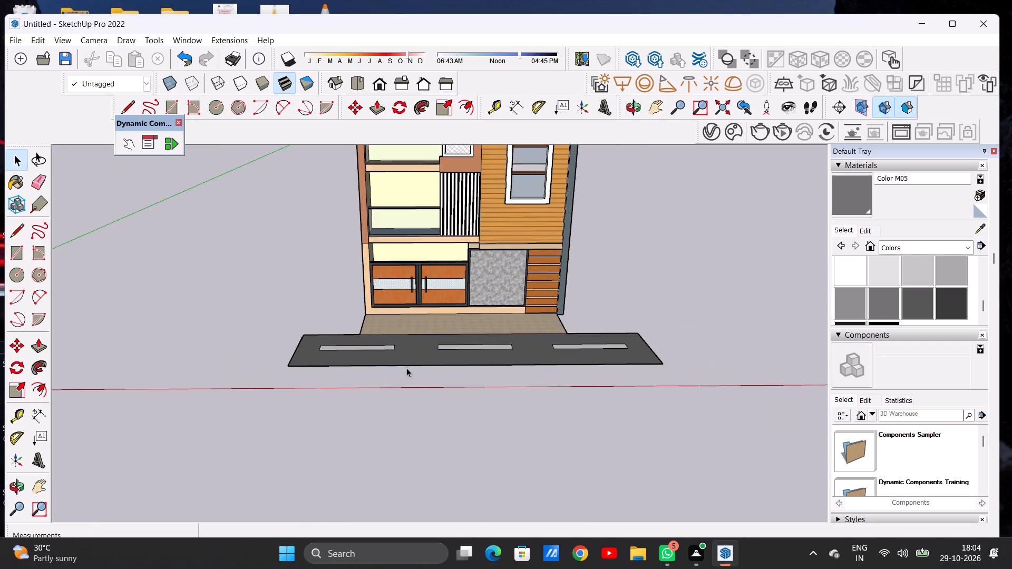
scroll(406, 368, down, 8)
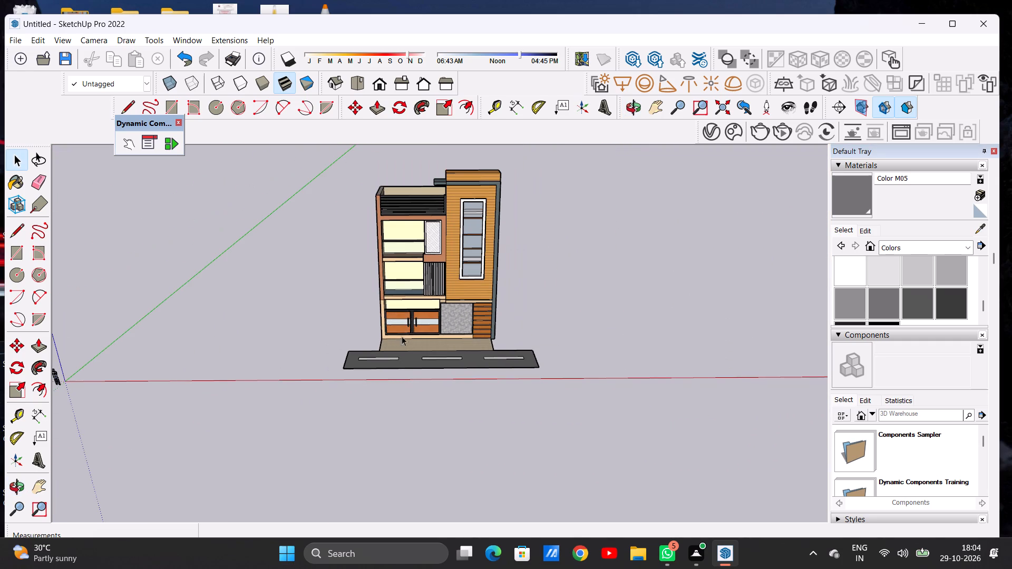
scroll(403, 317, up, 7)
scroll(510, 331, down, 7)
middle_drag(429, 336, 501, 448)
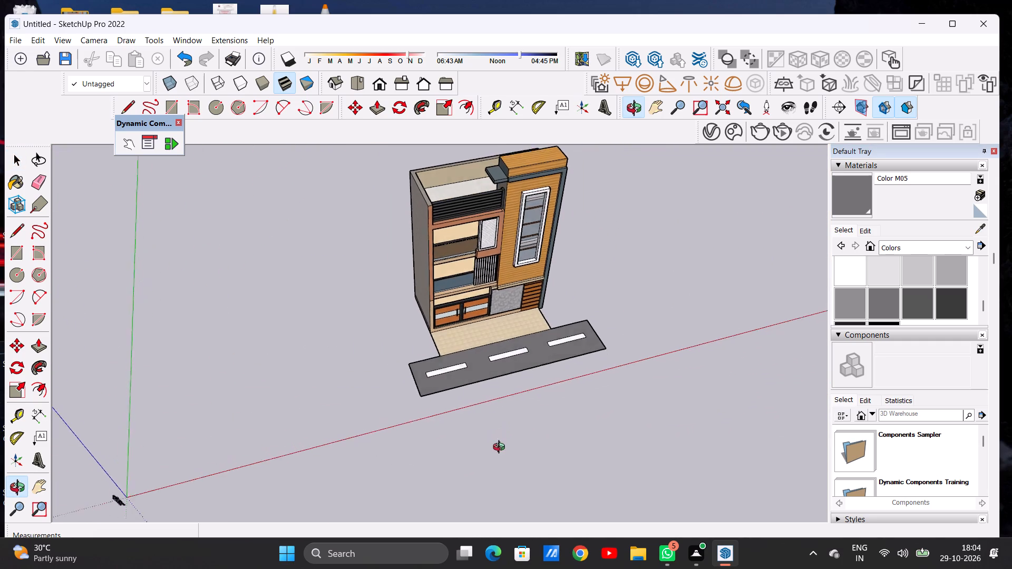
middle_drag(501, 448, 502, 450)
scroll(429, 356, up, 6)
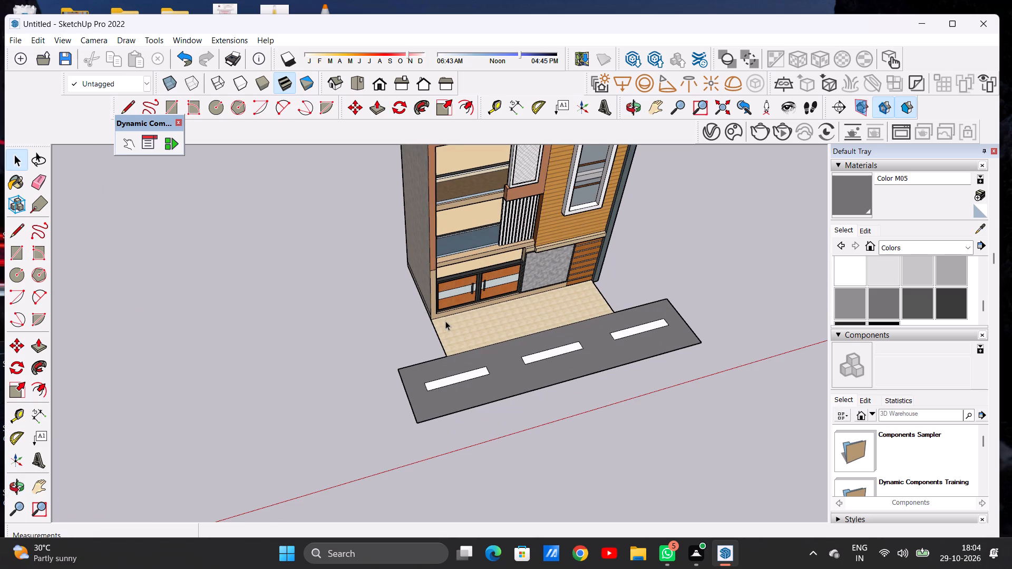
scroll(439, 318, up, 7)
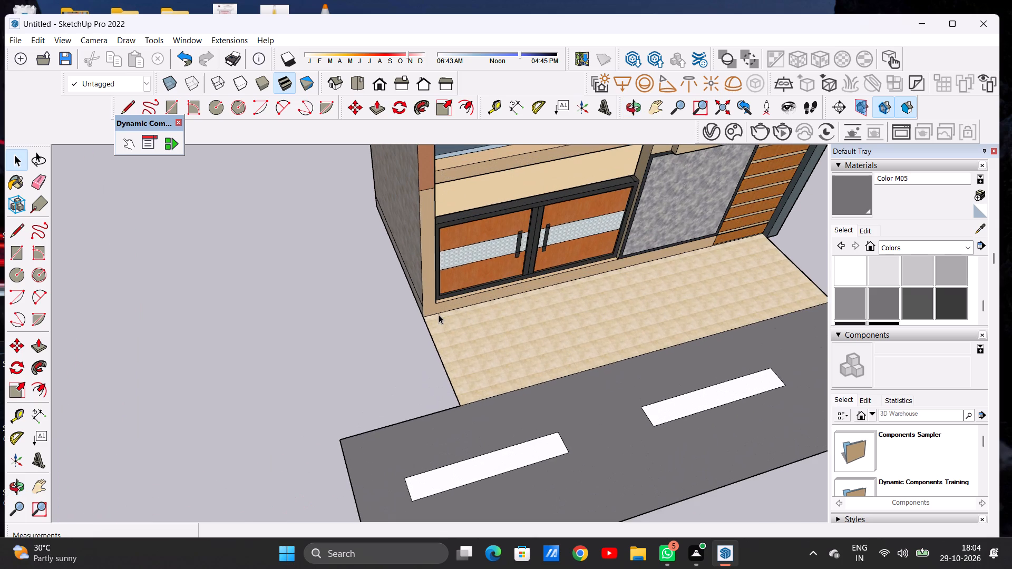
scroll(436, 316, down, 12)
middle_drag(480, 335, 429, 320)
scroll(414, 320, down, 6)
scroll(456, 323, up, 1)
scroll(456, 323, down, 1)
scroll(456, 323, up, 4)
scroll(422, 326, down, 6)
scroll(456, 336, up, 5)
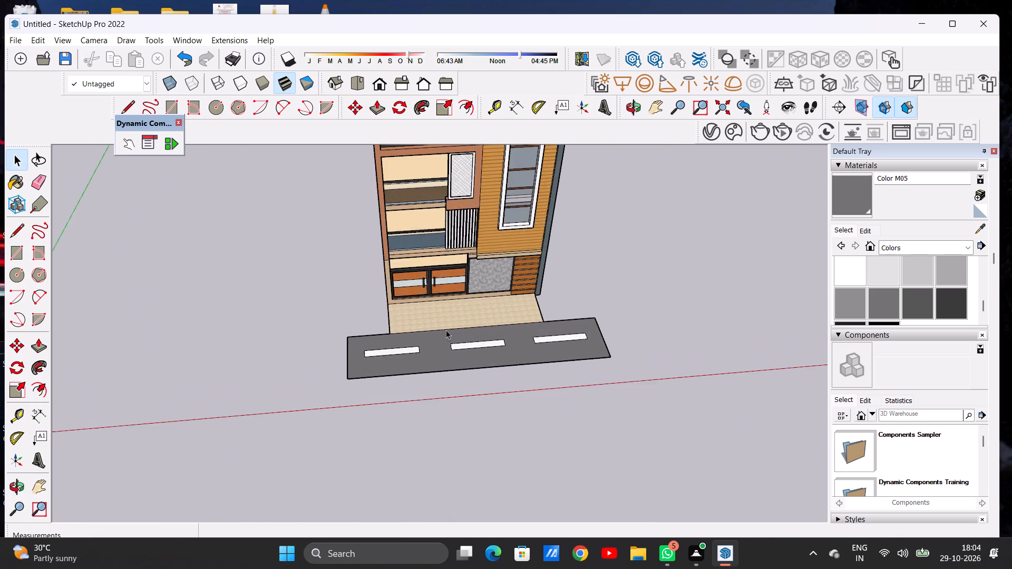
scroll(446, 330, up, 8)
middle_drag(436, 363, 422, 320)
scroll(427, 357, down, 3)
scroll(427, 358, up, 1)
scroll(427, 362, down, 12)
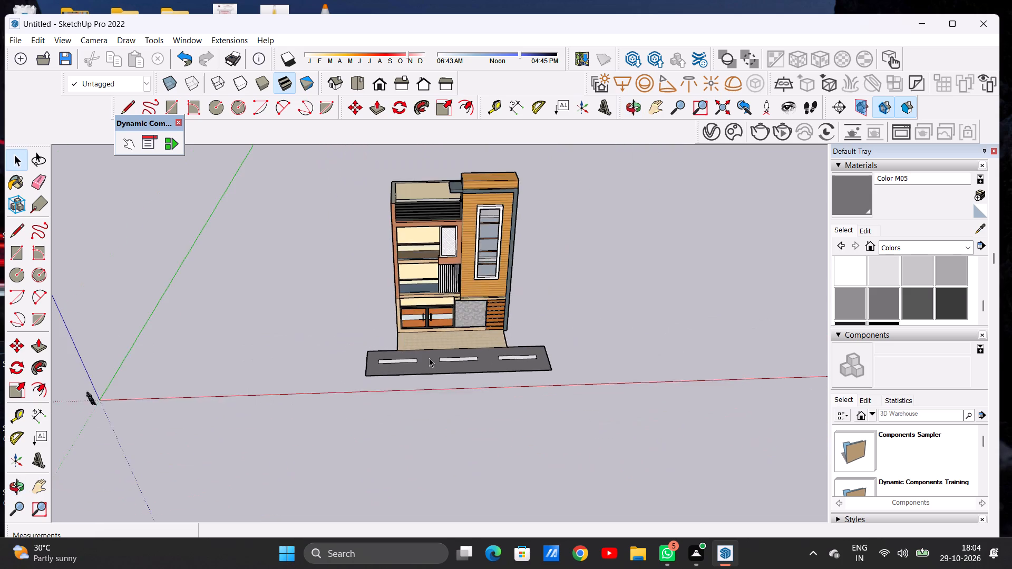
scroll(429, 358, down, 4)
scroll(429, 358, up, 2)
scroll(429, 358, down, 1)
scroll(429, 358, up, 3)
middle_drag(433, 361, 430, 332)
scroll(422, 338, down, 1)
scroll(420, 340, up, 12)
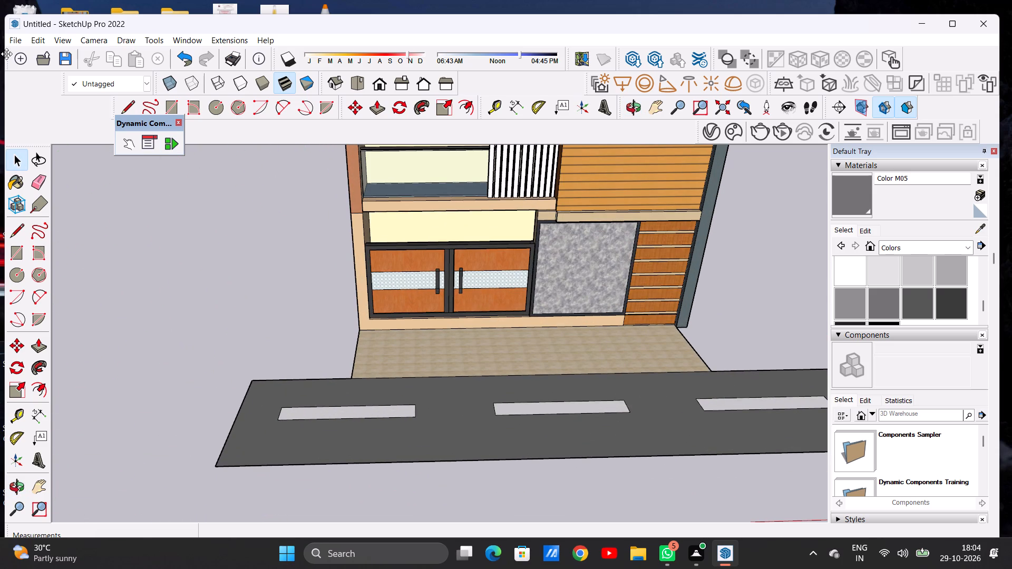
Import the car+1 model from Downloads and place it on the road's near end, in front of the double doors.
click(9, 44)
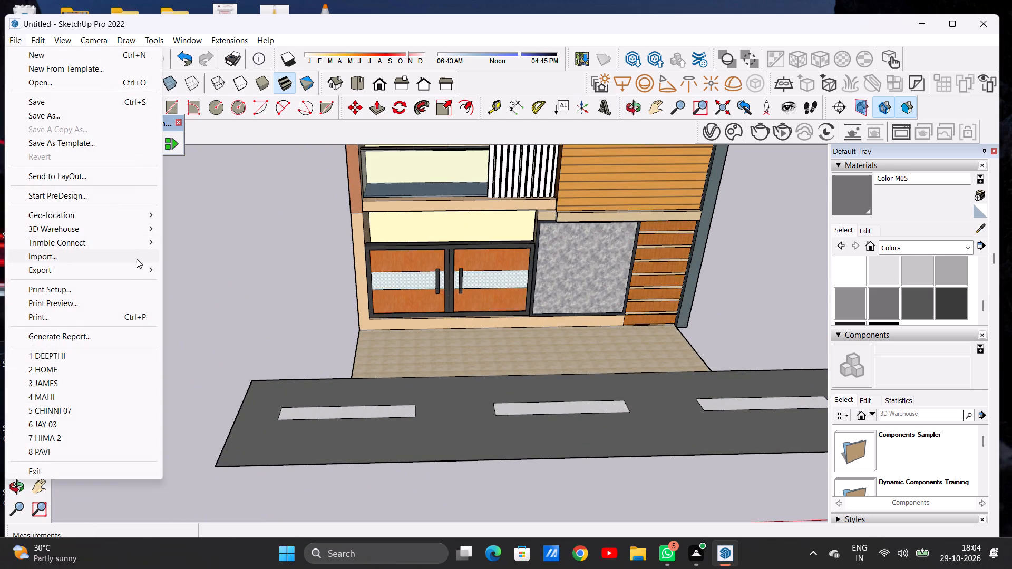
click(137, 259)
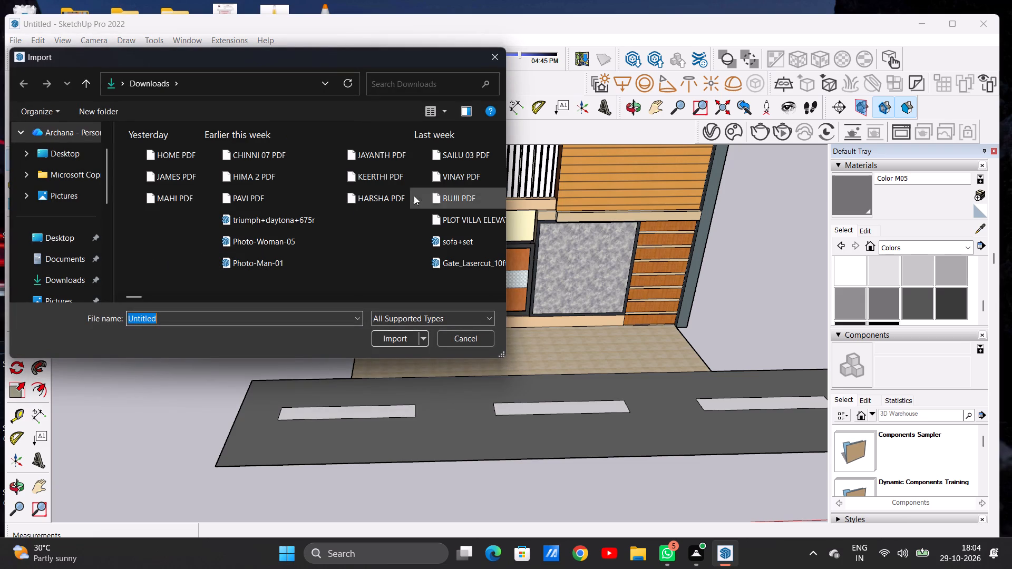
click(498, 297)
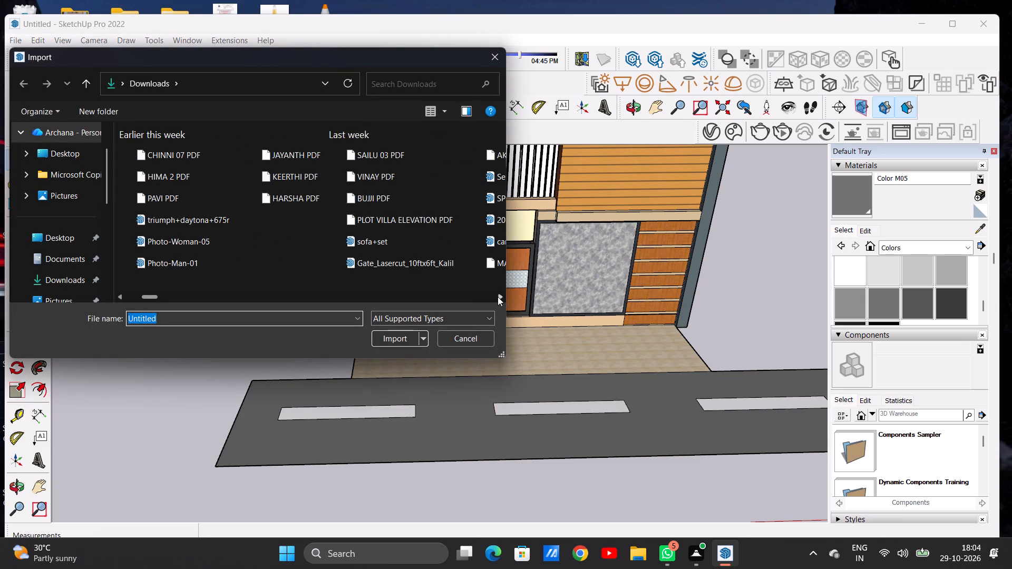
click(498, 297)
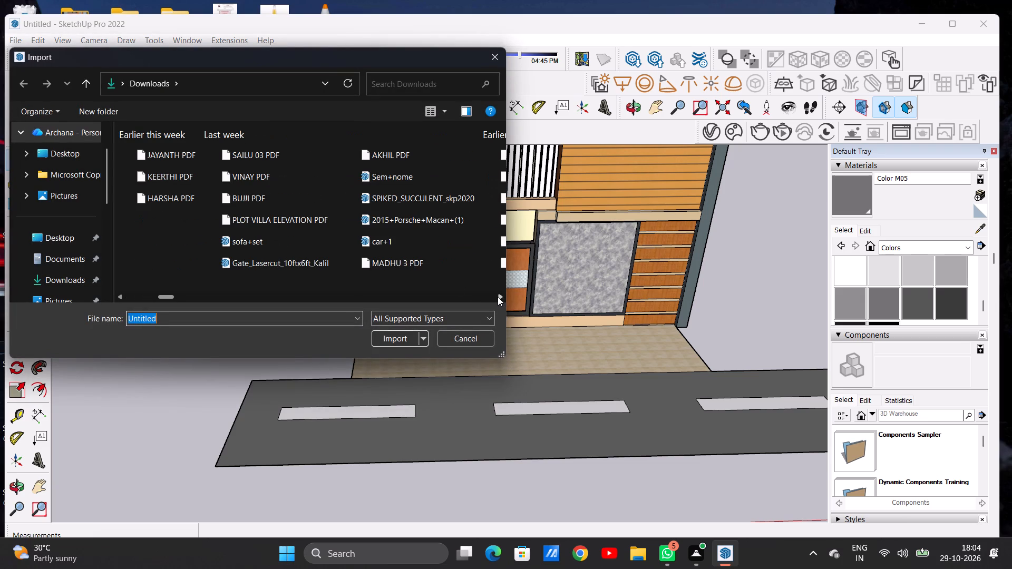
click(498, 297)
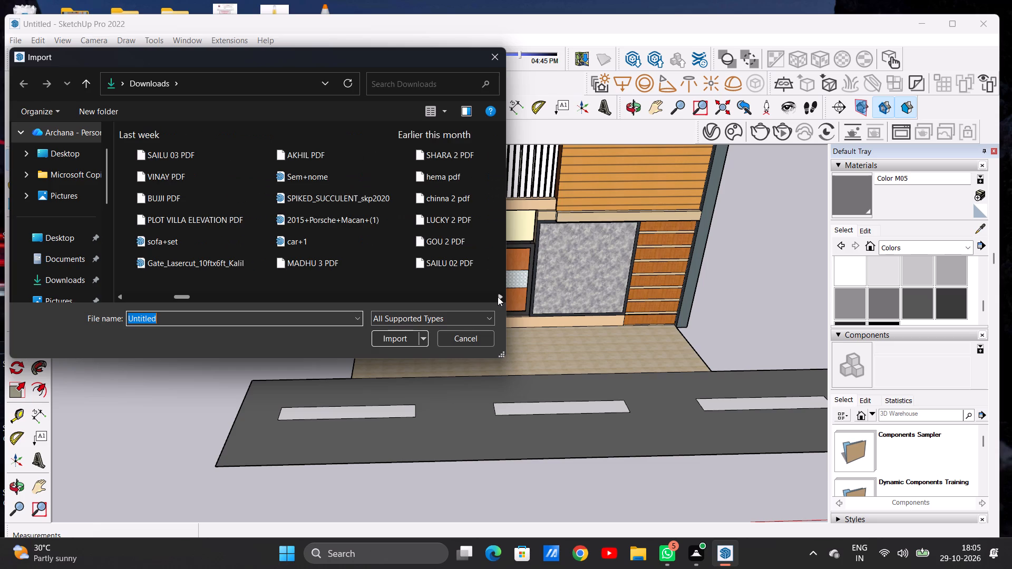
double_click(338, 243)
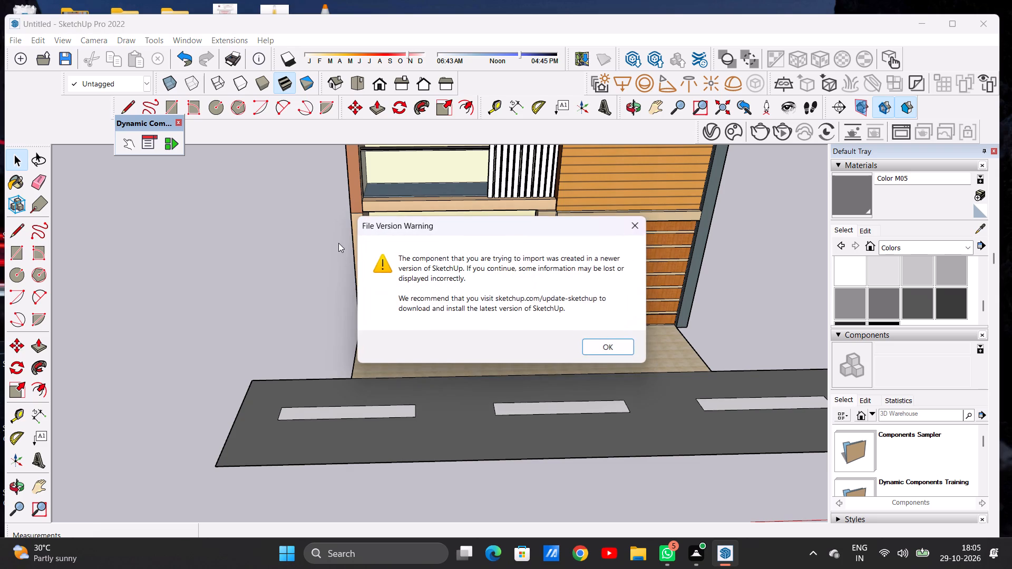
click(604, 346)
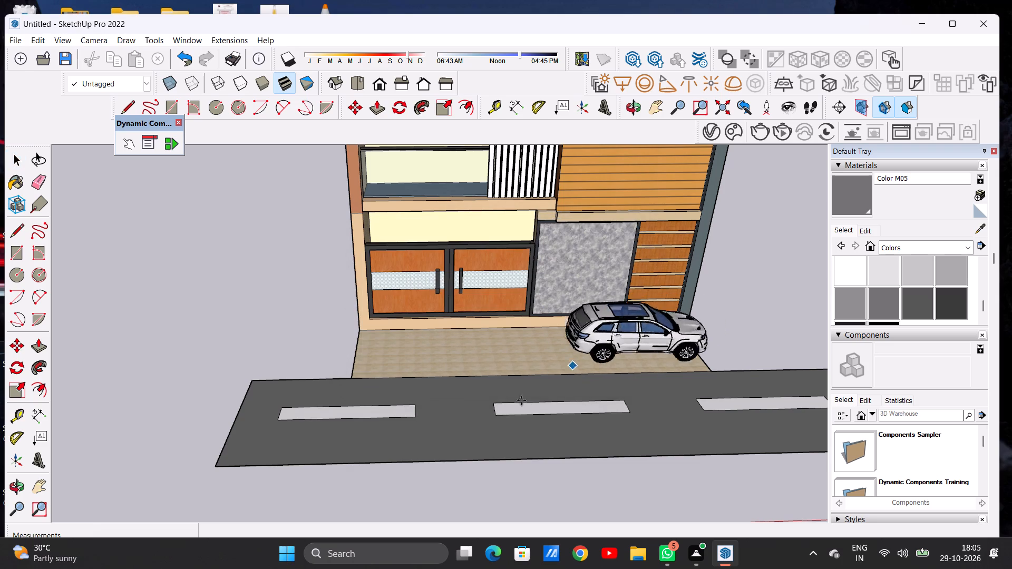
scroll(324, 447, up, 4)
scroll(324, 447, down, 1)
scroll(324, 447, up, 1)
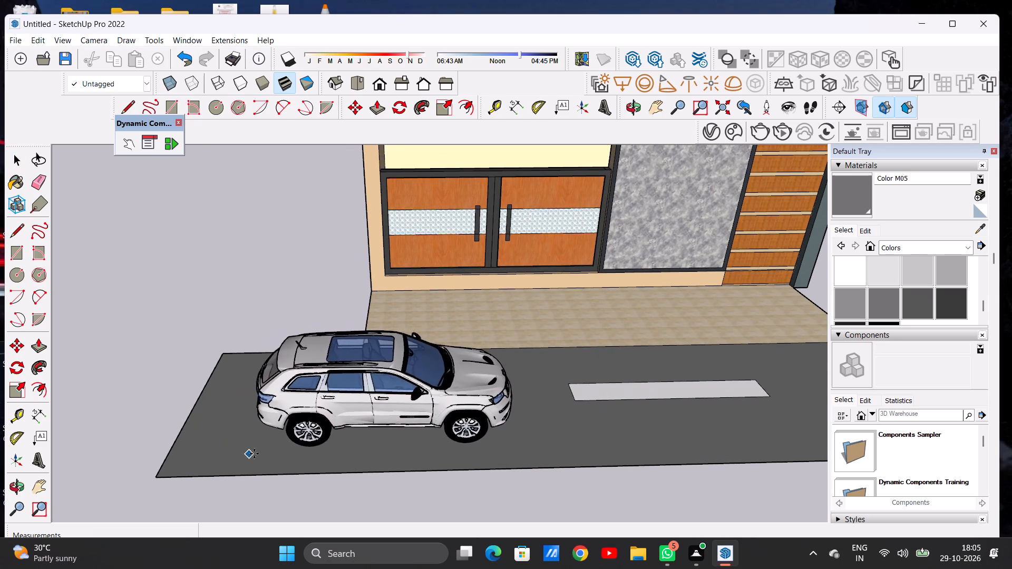
click(283, 452)
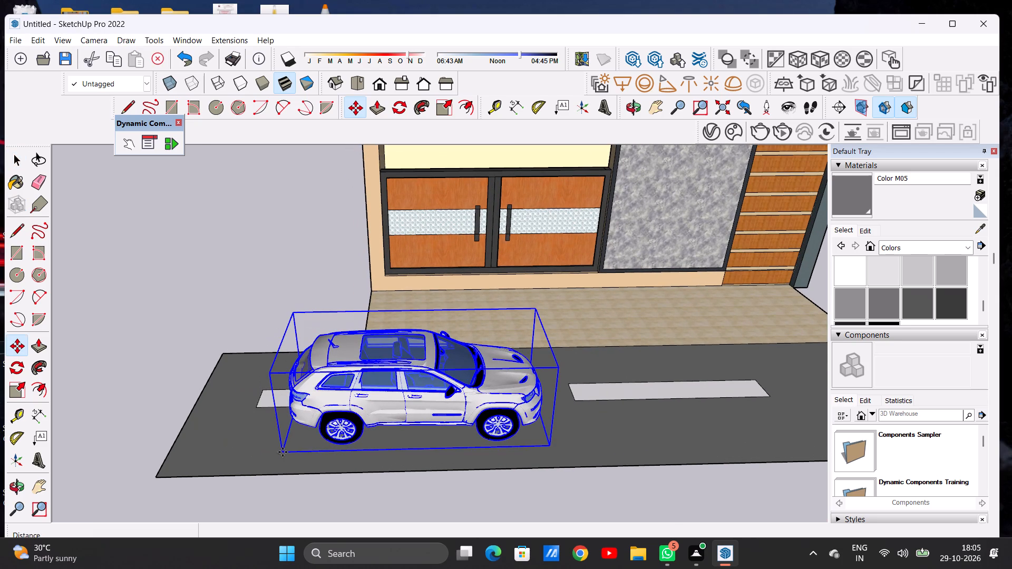
key(space)
Scale the car vertically by a factor of about 1.19.
scroll(306, 383, down, 9)
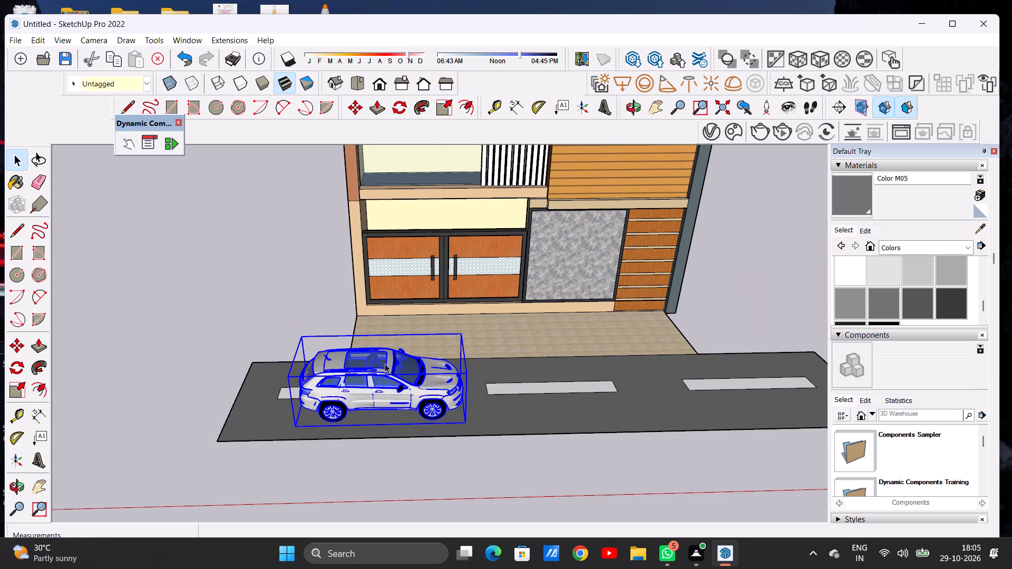
scroll(385, 364, down, 9)
middle_drag(407, 389, 410, 322)
scroll(398, 348, up, 7)
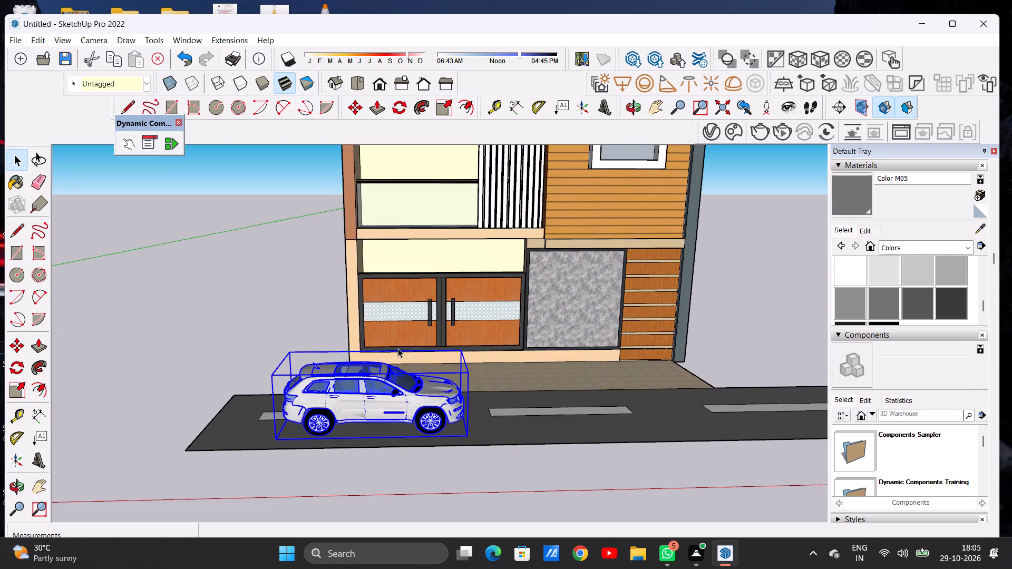
scroll(349, 389, down, 9)
scroll(361, 399, up, 1)
scroll(362, 399, down, 3)
scroll(373, 388, up, 7)
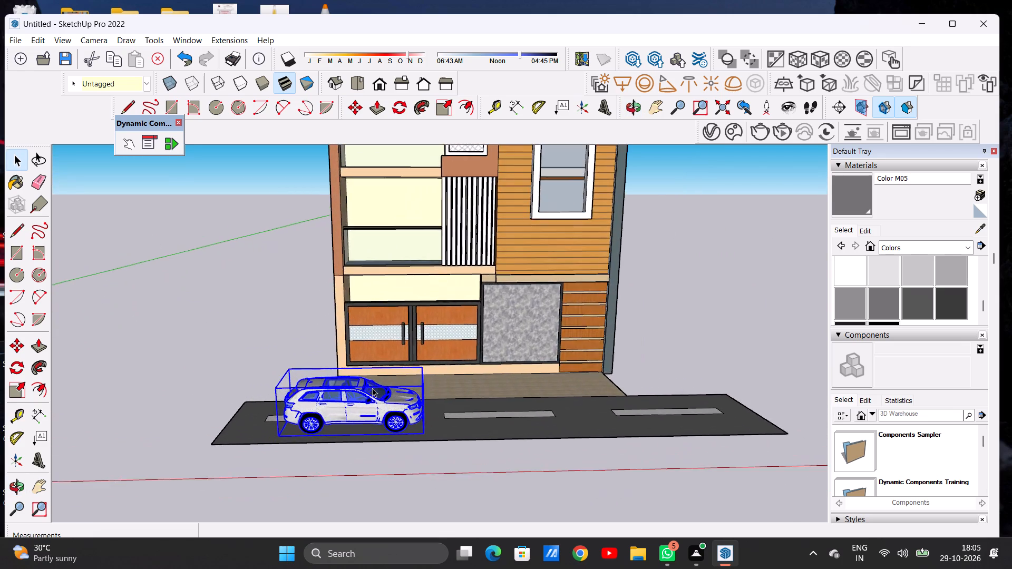
scroll(372, 388, up, 5)
click(435, 114)
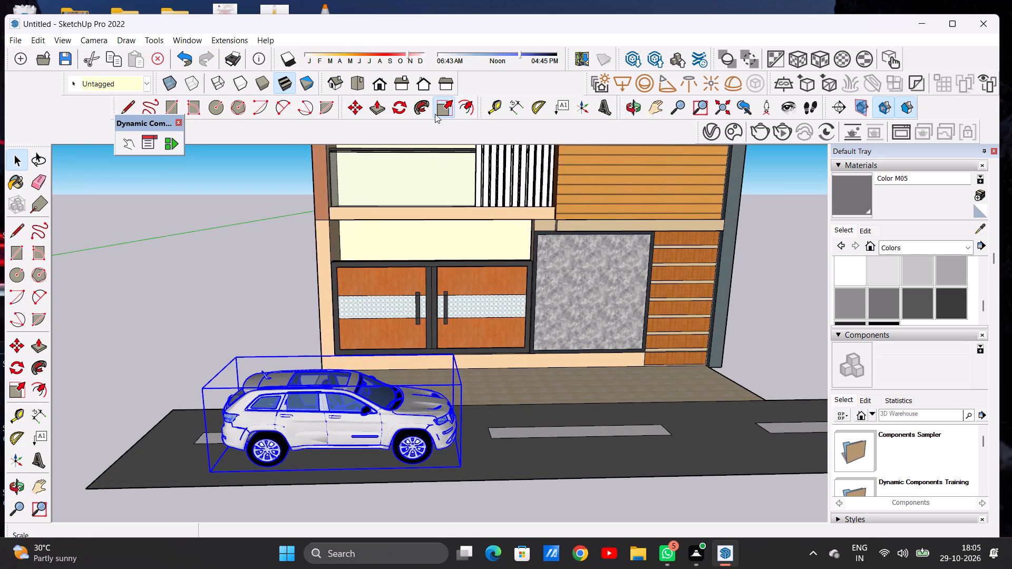
click(342, 370)
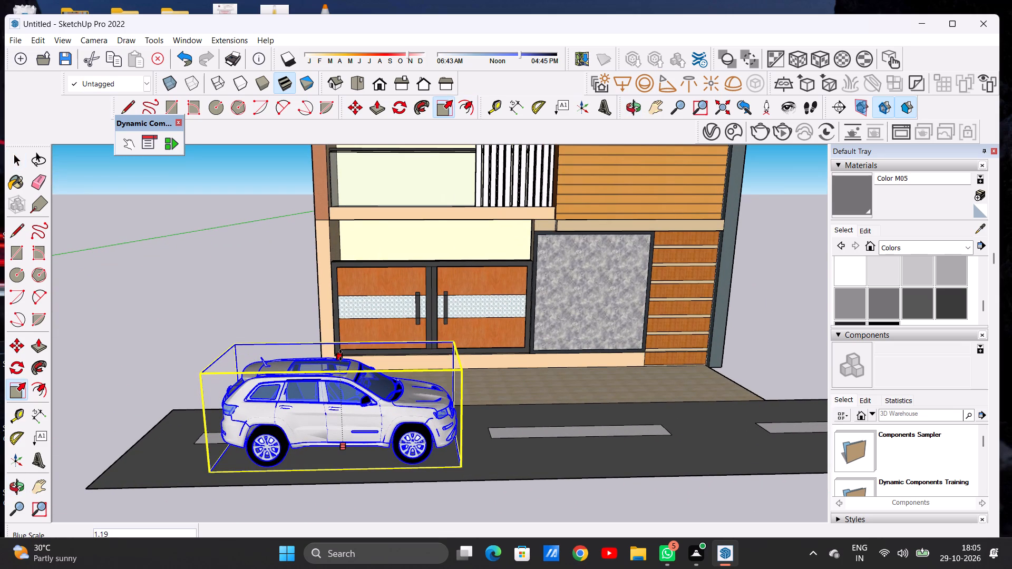
click(340, 355)
Scale the car's width by about 1.14 along the green axis, outward from the house.
scroll(405, 293, down, 6)
middle_drag(487, 324, 254, 372)
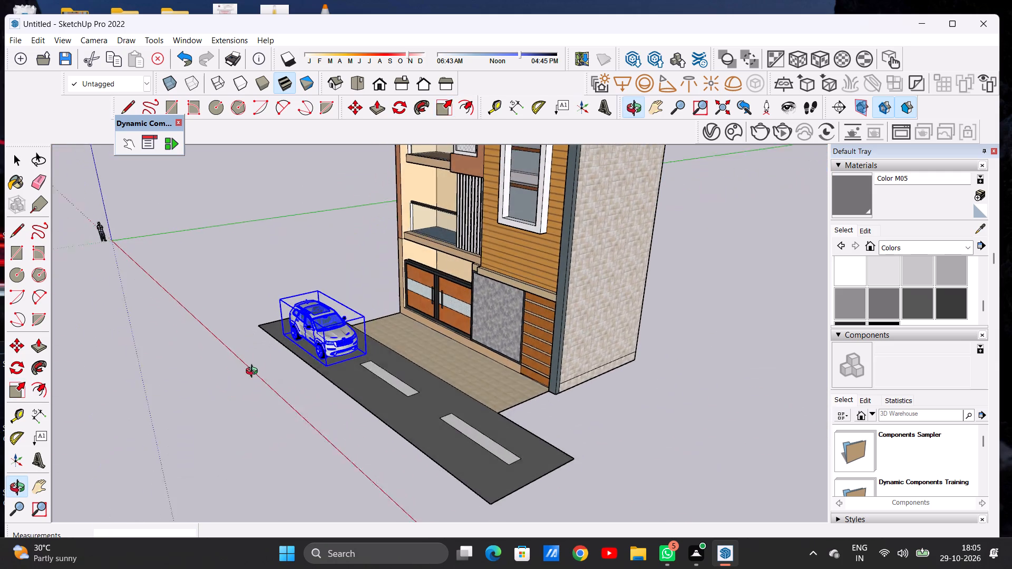
middle_drag(254, 372, 252, 374)
scroll(311, 326, up, 12)
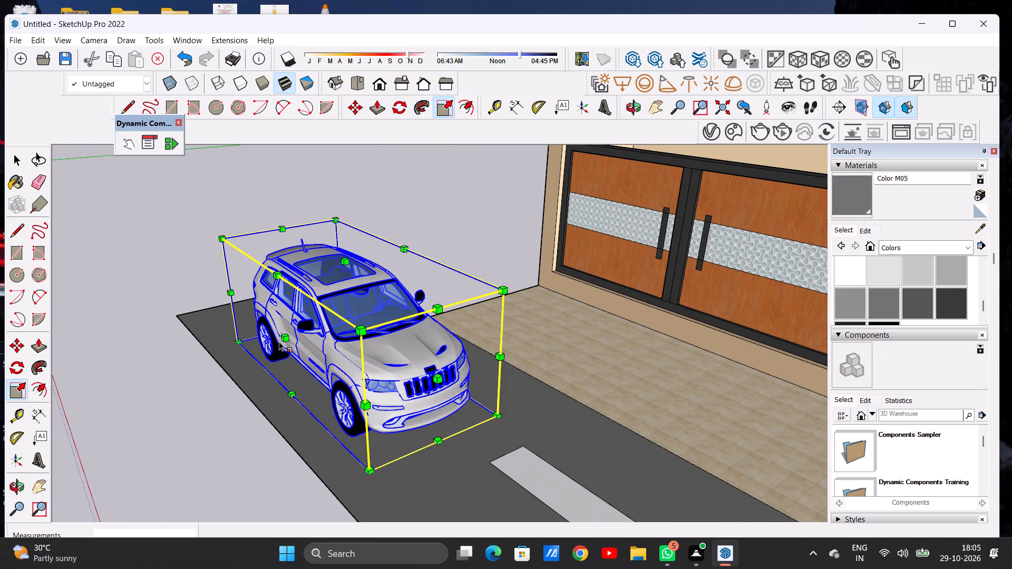
click(284, 336)
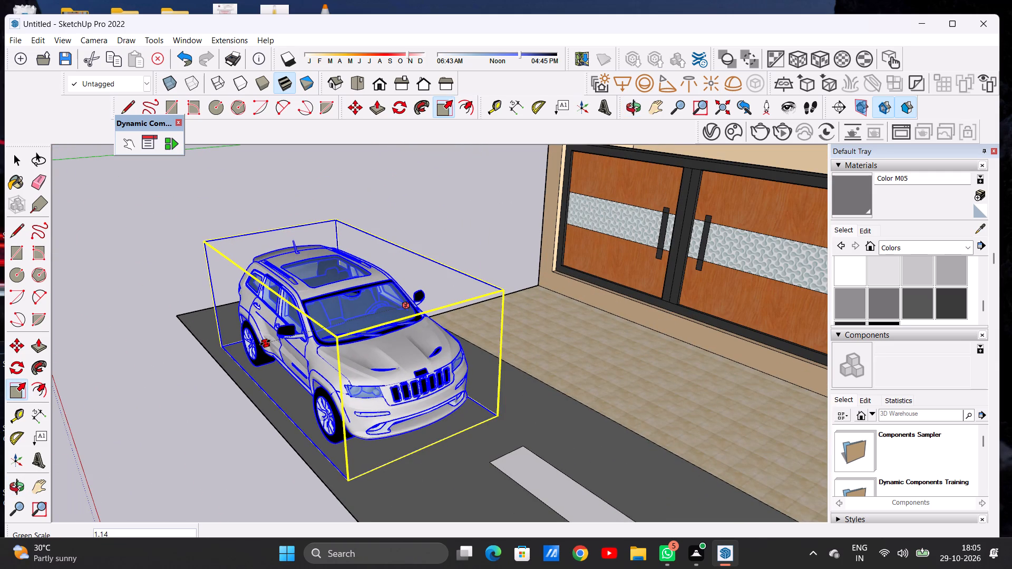
click(265, 342)
key(space)
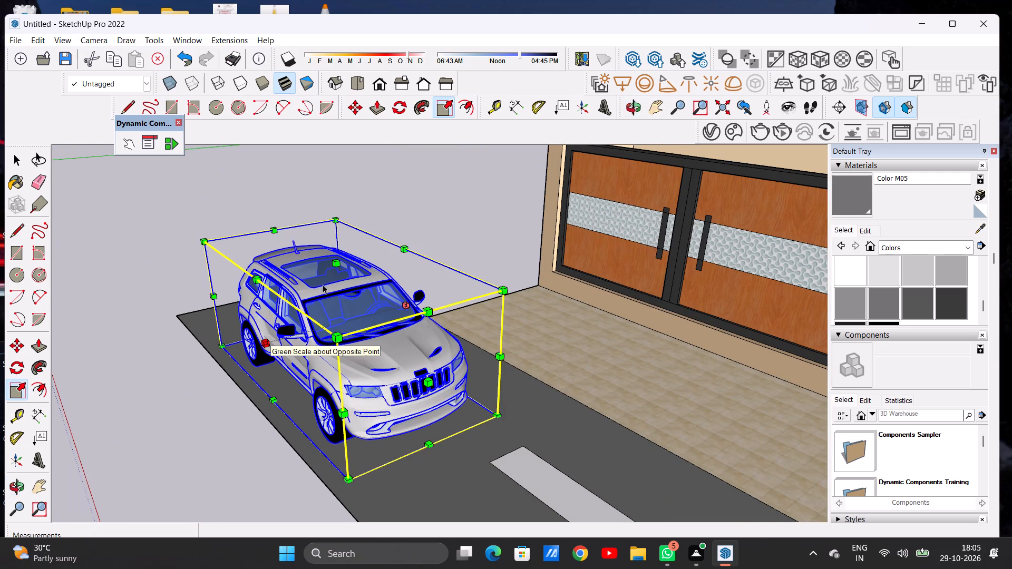
Examine the scaled car's size against the road, entrance doors and facade from several angles.
scroll(377, 277, down, 9)
middle_drag(351, 291, 578, 257)
click(312, 236)
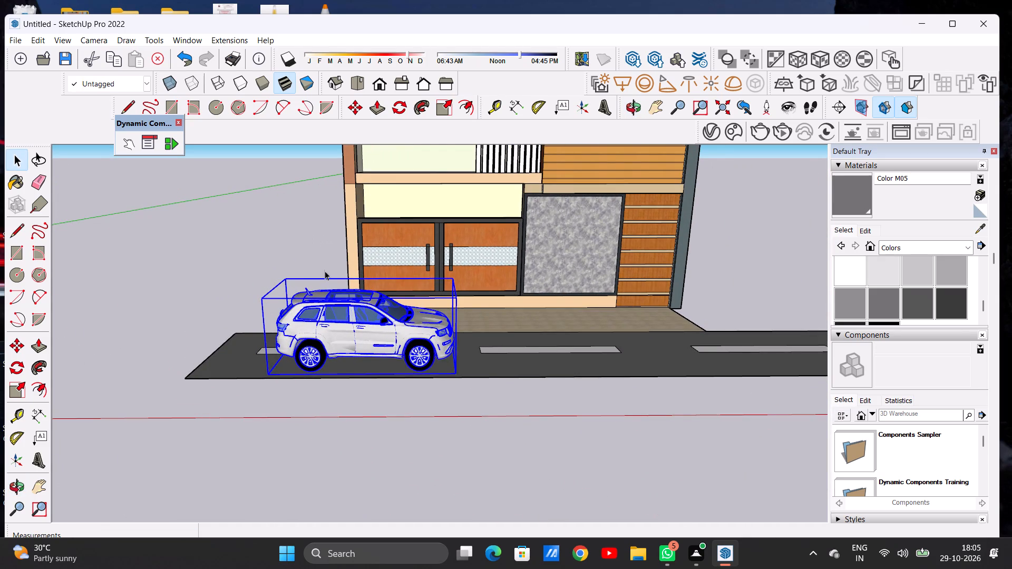
scroll(351, 319, down, 12)
scroll(401, 329, down, 6)
scroll(403, 299, up, 6)
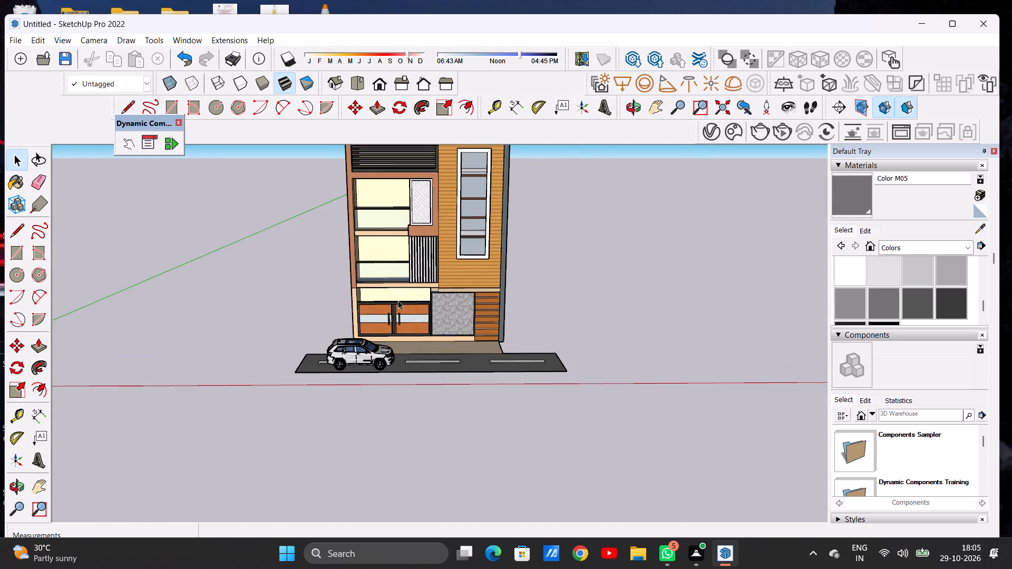
scroll(398, 300, up, 11)
scroll(369, 368, down, 1)
scroll(369, 368, up, 4)
middle_drag(460, 352, 89, 405)
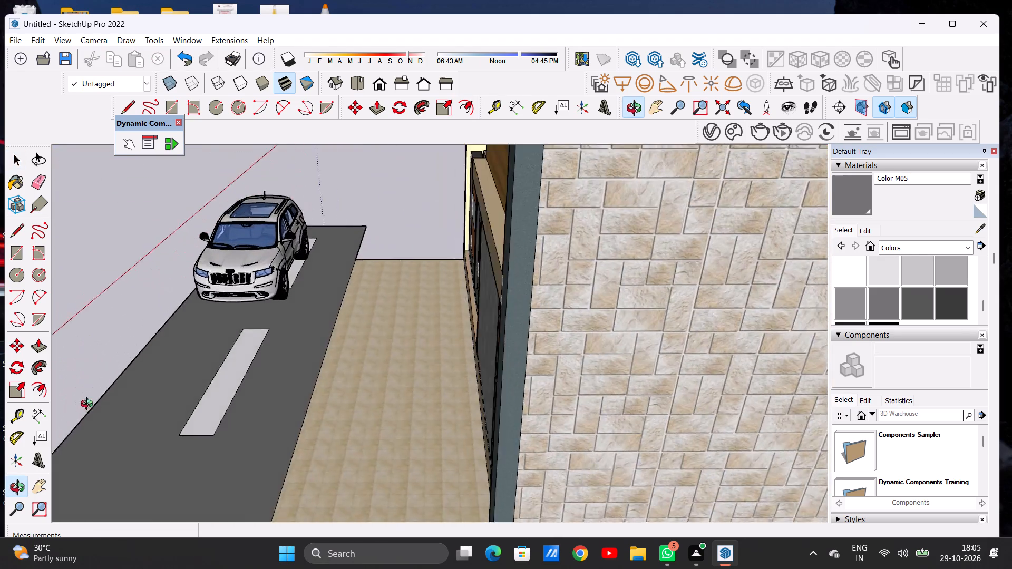
middle_drag(89, 405, 488, 352)
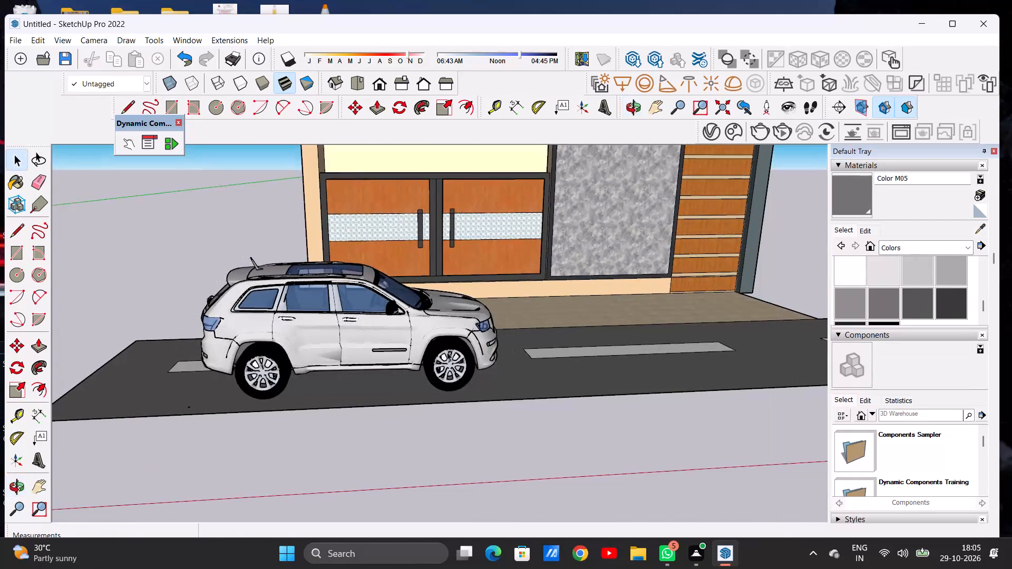
Move the car sideways a little over 2 feet toward the tiled forecourt.
scroll(381, 331, down, 5)
middle_drag(301, 335, 601, 317)
scroll(628, 315, up, 4)
scroll(389, 301, up, 1)
scroll(384, 301, down, 10)
middle_drag(422, 319, 443, 333)
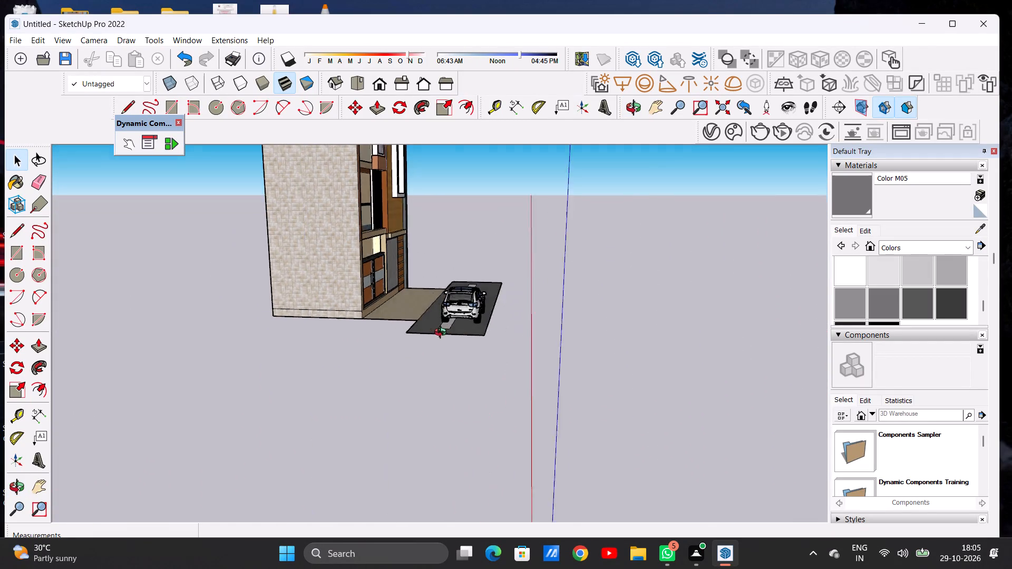
middle_drag(443, 333, 457, 394)
scroll(470, 367, up, 6)
click(457, 327)
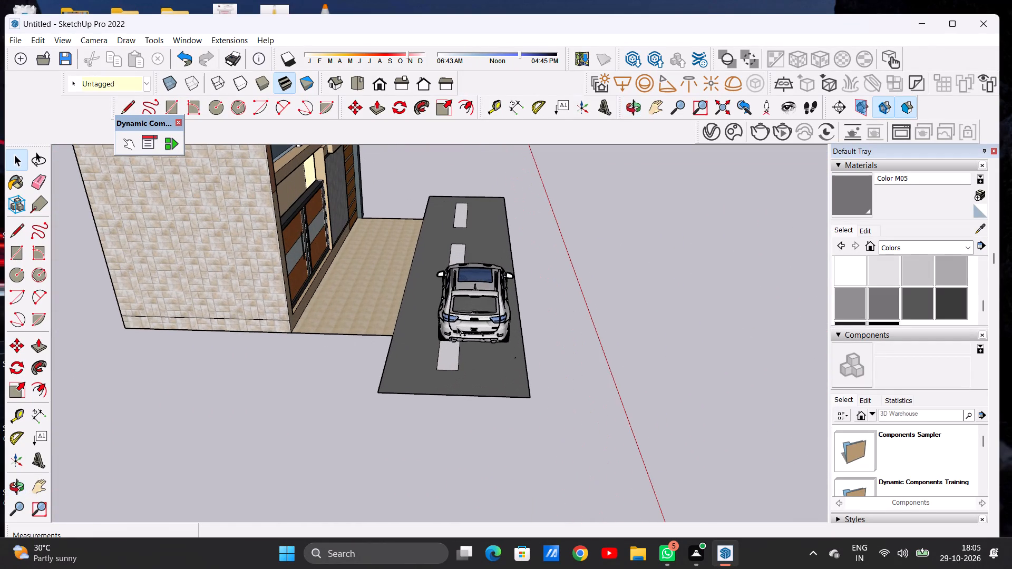
key(m)
scroll(444, 351, up, 4)
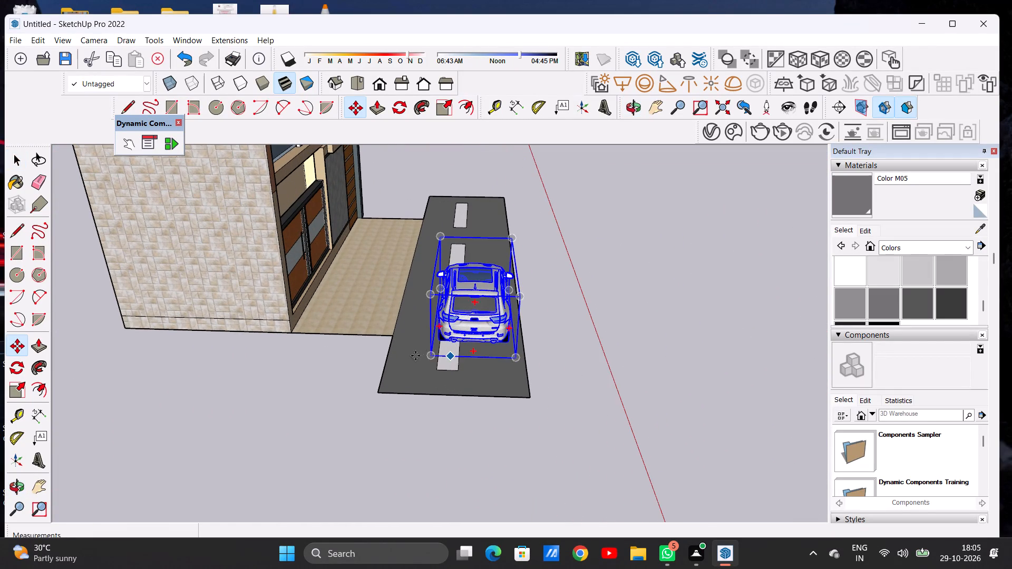
scroll(415, 356, up, 3)
click(441, 361)
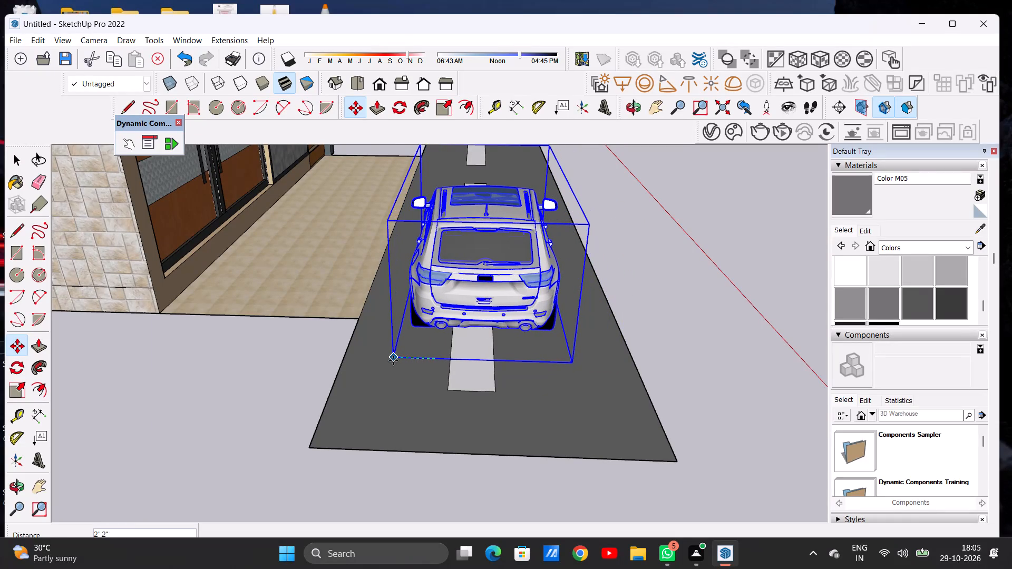
click(386, 361)
key(space)
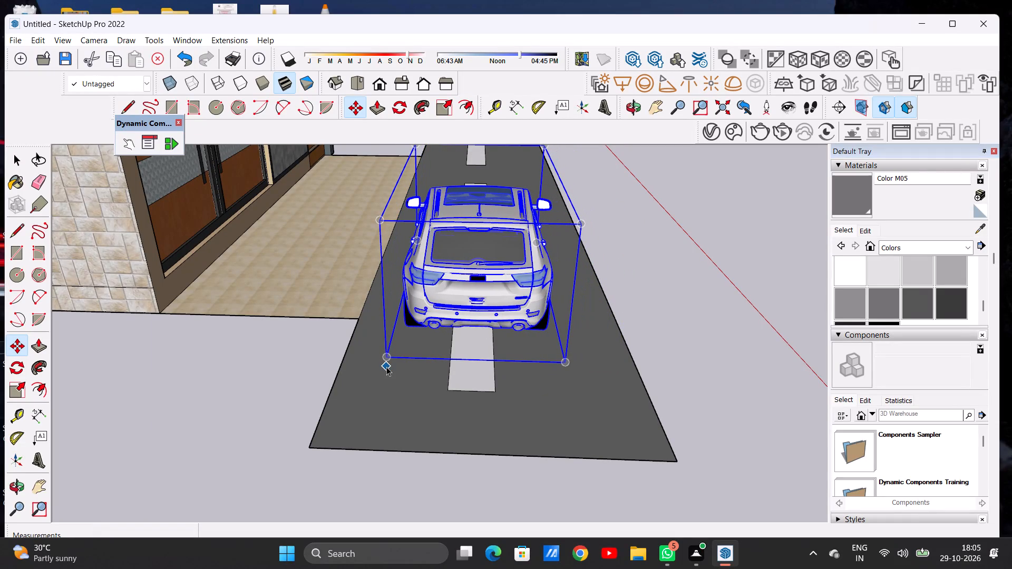
Examine the repositioned car against the house front and road from several distances.
scroll(429, 335, down, 9)
middle_drag(439, 338, 101, 354)
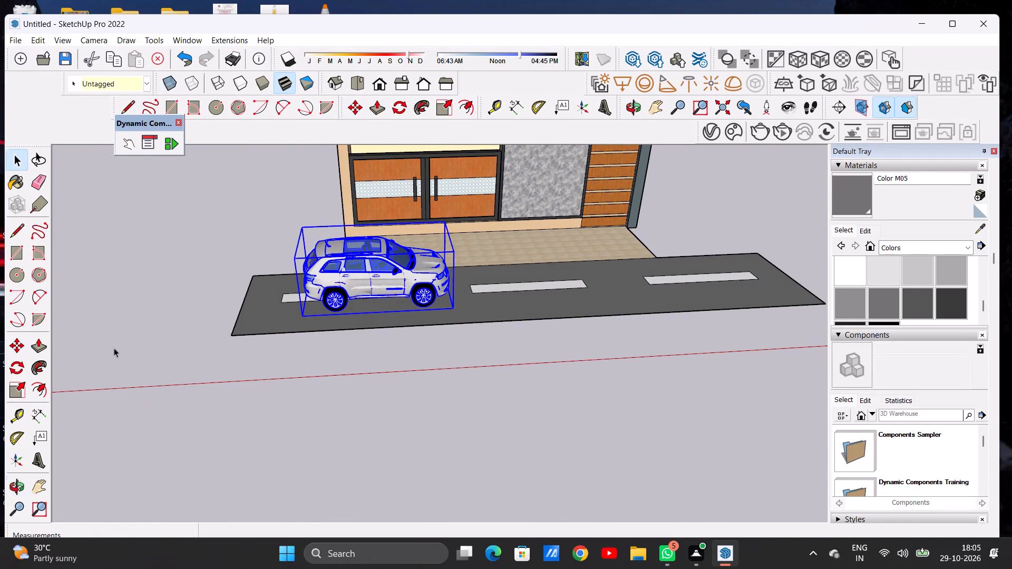
click(149, 331)
scroll(336, 337, down, 11)
scroll(363, 354, up, 1)
scroll(363, 354, down, 2)
scroll(369, 279, up, 1)
scroll(369, 279, down, 1)
scroll(369, 279, up, 3)
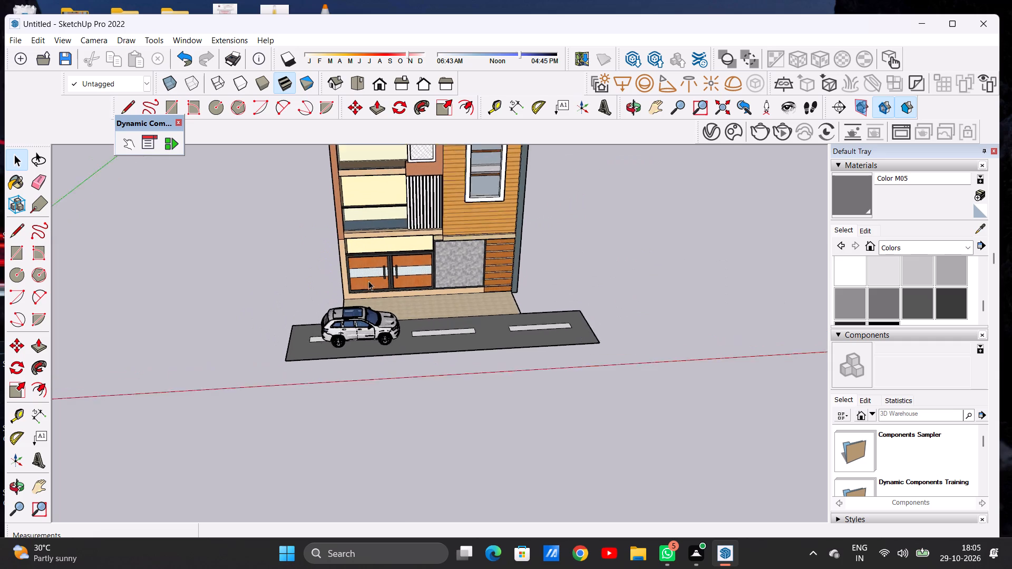
scroll(368, 281, up, 7)
middle_drag(373, 342, 356, 289)
scroll(363, 353, down, 10)
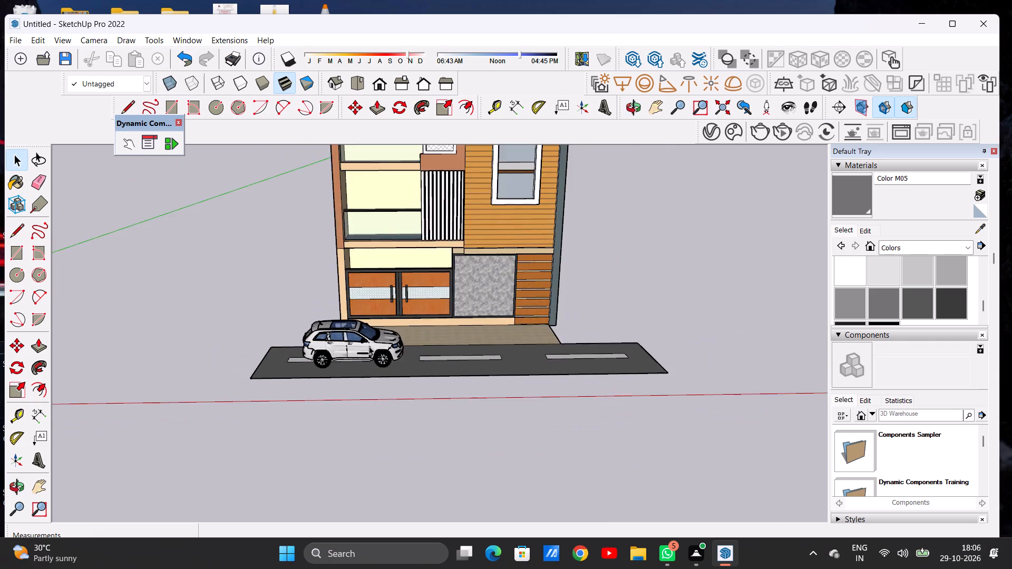
Scale the car's width again by about 1.15 along the green axis, toward the tiled forecourt.
scroll(369, 346, up, 13)
click(361, 335)
middle_drag(419, 331, 242, 365)
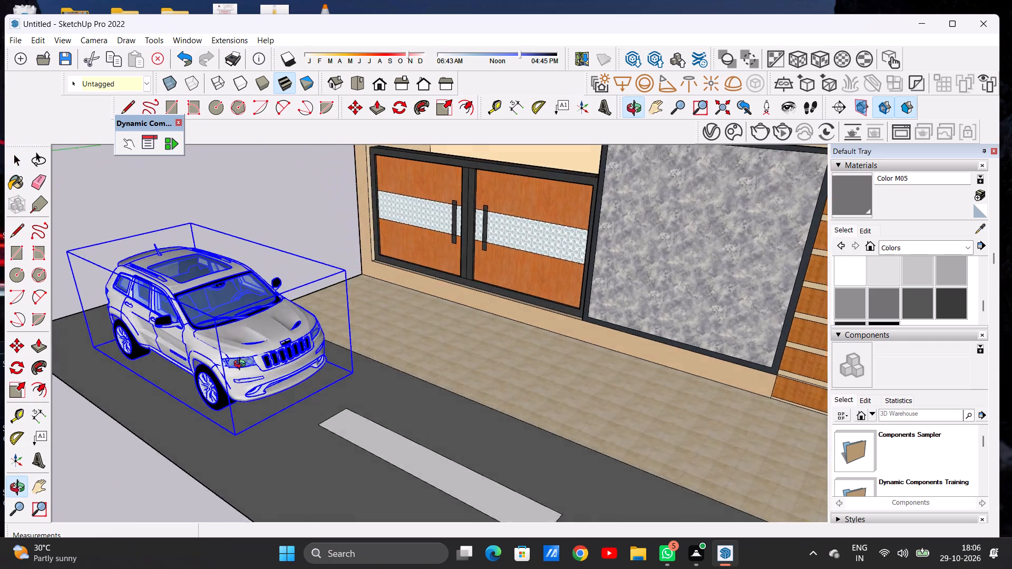
middle_drag(242, 365, 221, 381)
scroll(344, 361, down, 4)
middle_drag(362, 373, 197, 384)
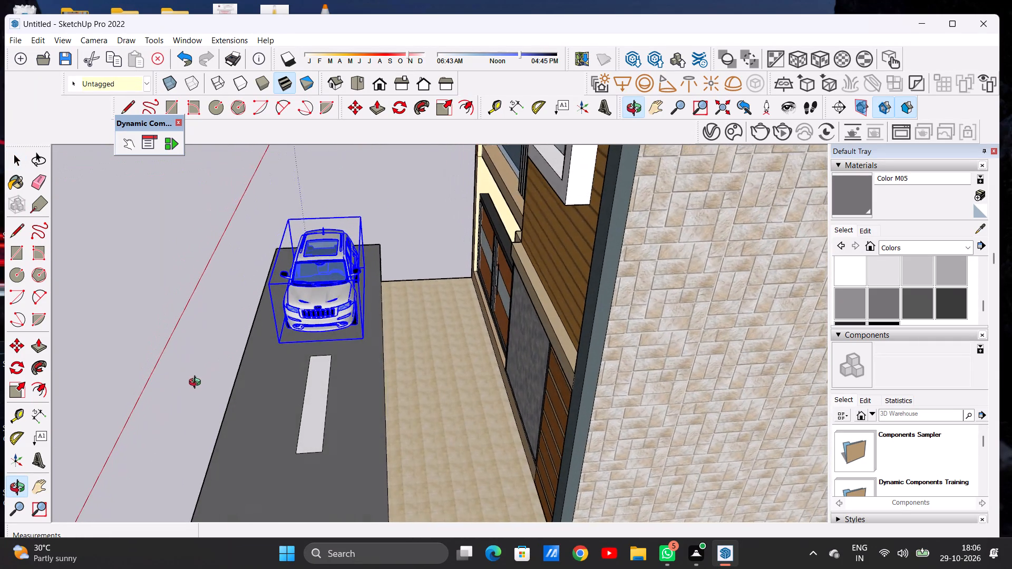
middle_drag(197, 384, 196, 384)
click(445, 104)
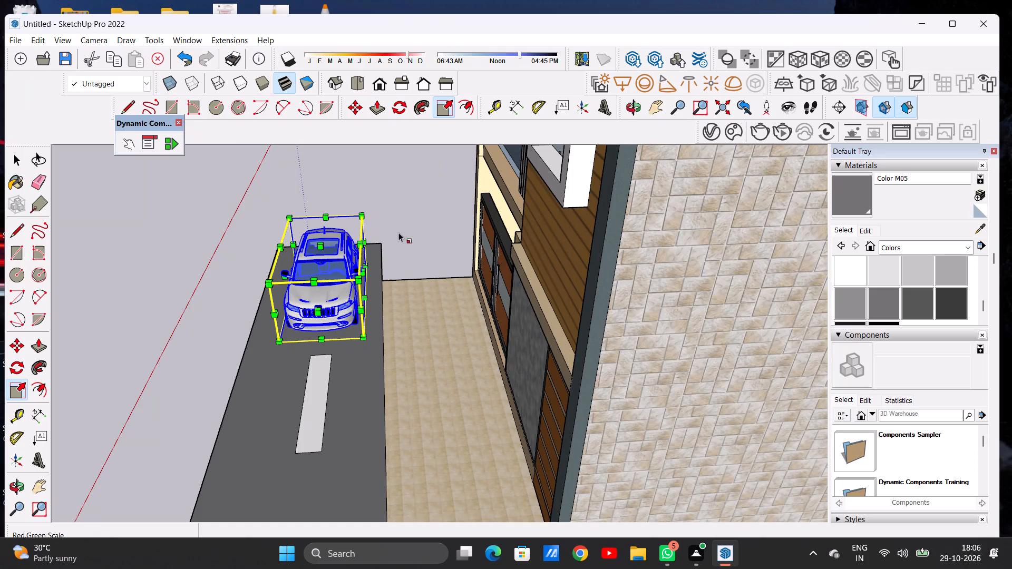
scroll(373, 283, up, 6)
click(357, 262)
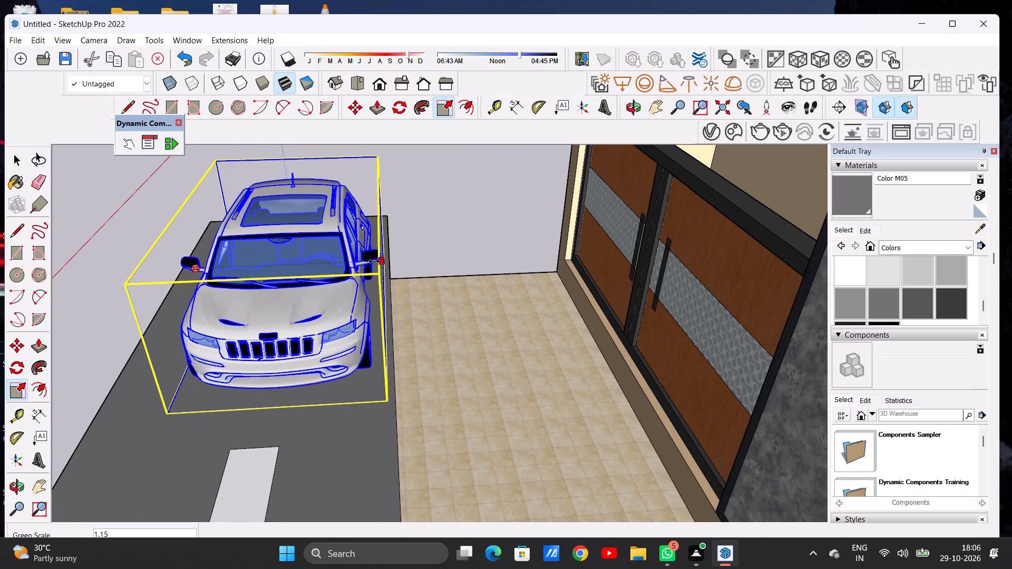
click(376, 261)
scroll(414, 266, down, 8)
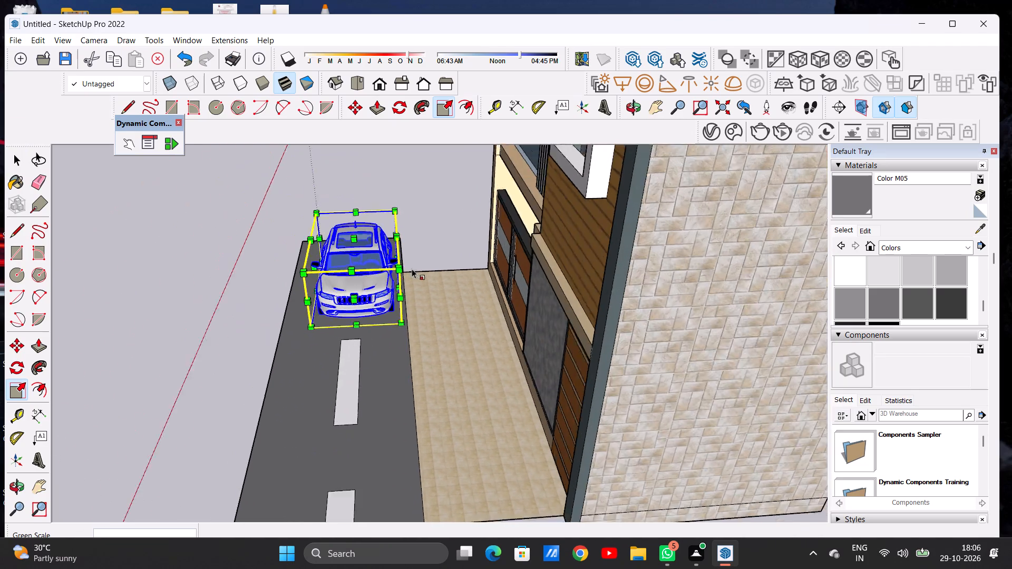
Deselect the widened car and examine its proportions on the road from the side, front and farther away.
middle_drag(298, 289, 469, 273)
middle_drag(260, 315, 437, 281)
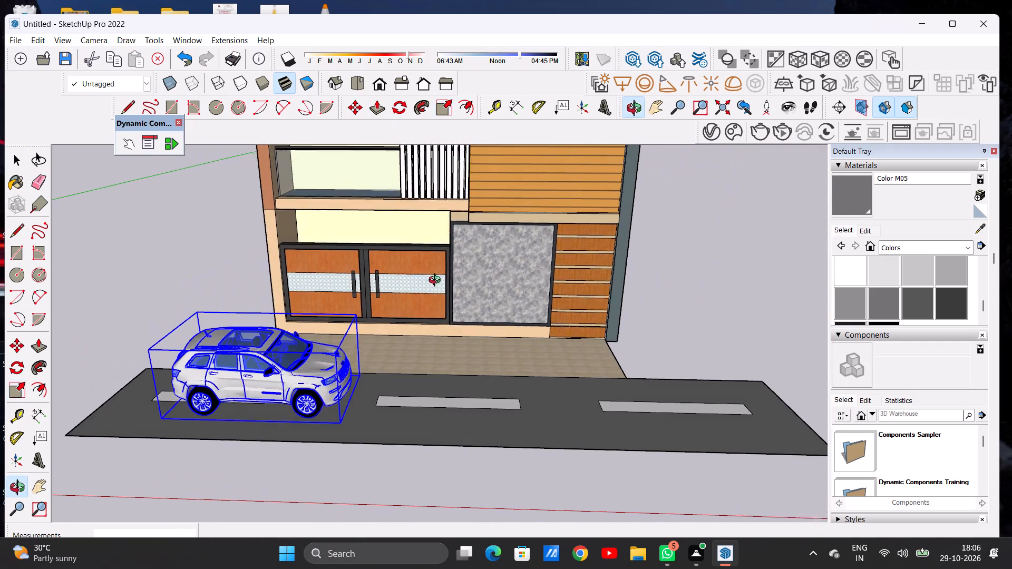
middle_drag(437, 281, 437, 281)
scroll(417, 273, down, 7)
middle_drag(327, 306, 358, 299)
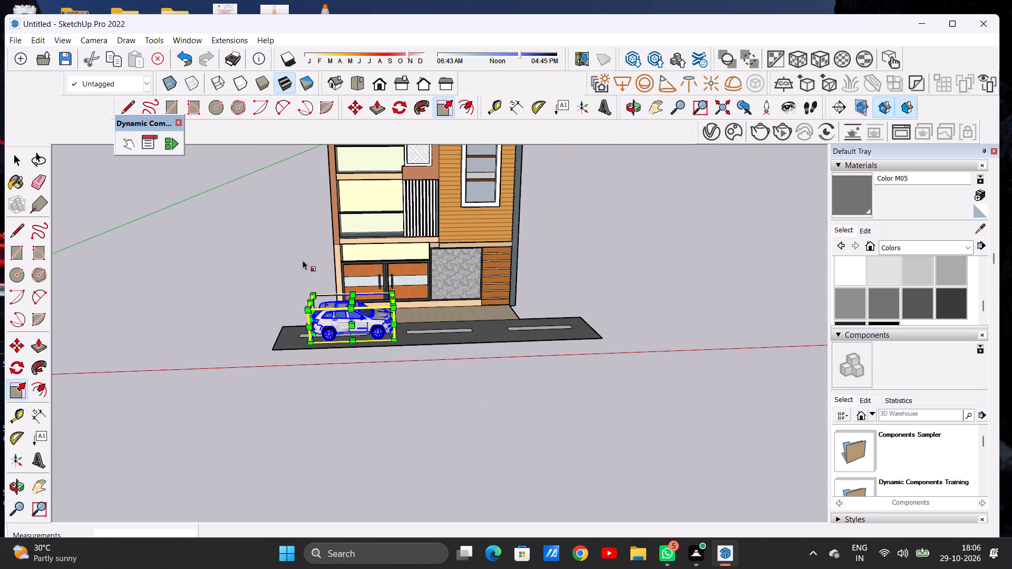
key(space)
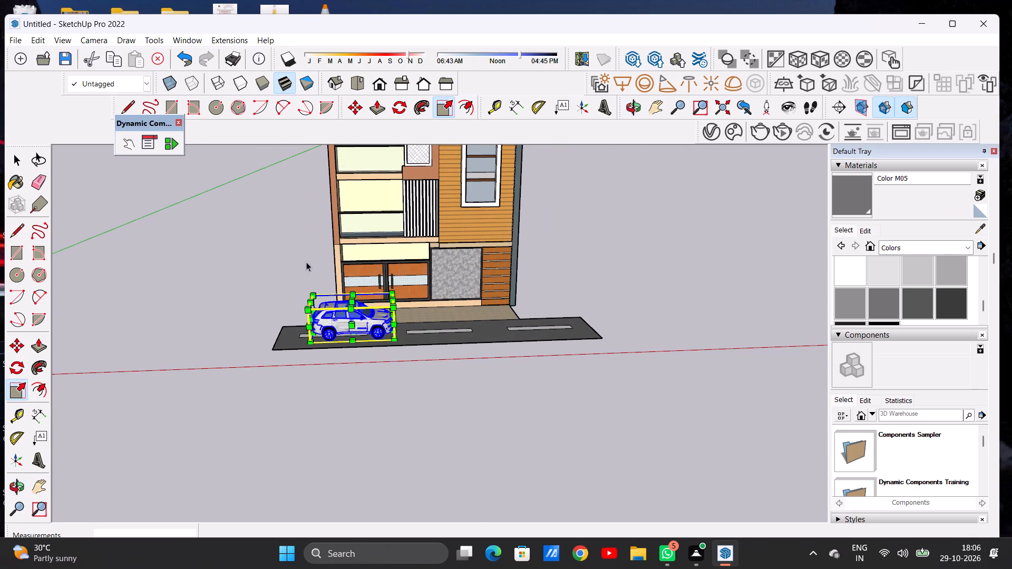
click(308, 263)
scroll(336, 308, down, 4)
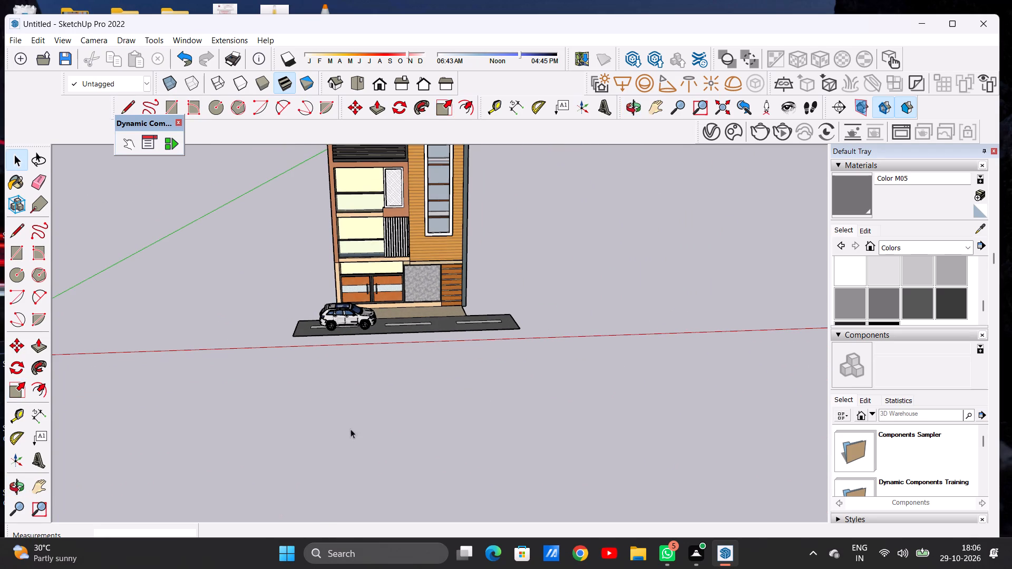
scroll(205, 289, down, 3)
scroll(209, 312, up, 1)
scroll(210, 321, down, 5)
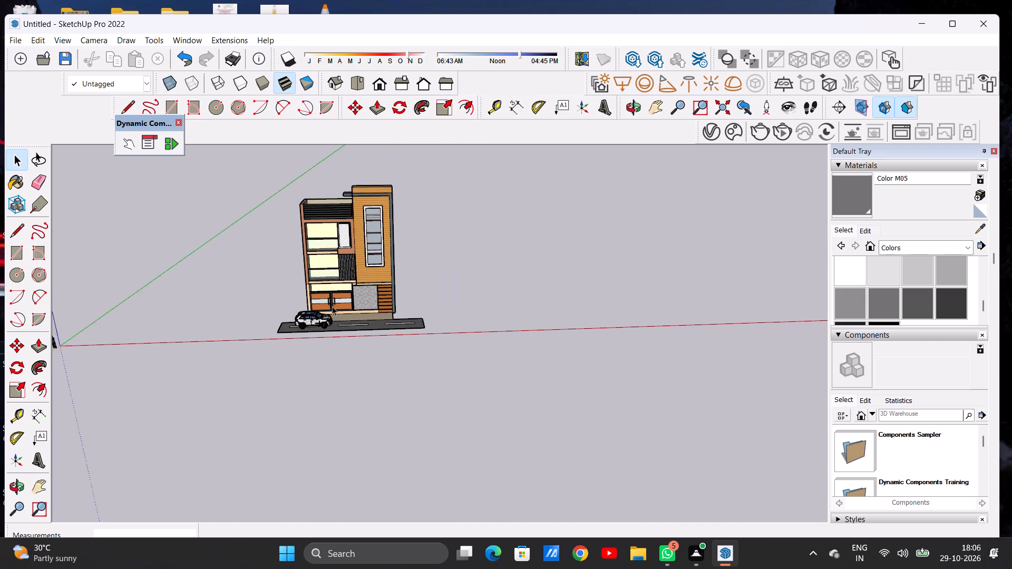
scroll(294, 311, up, 11)
scroll(318, 322, down, 1)
scroll(319, 321, up, 2)
scroll(325, 317, down, 1)
scroll(325, 317, up, 3)
scroll(342, 312, down, 1)
scroll(342, 316, up, 12)
middle_drag(360, 310, 181, 297)
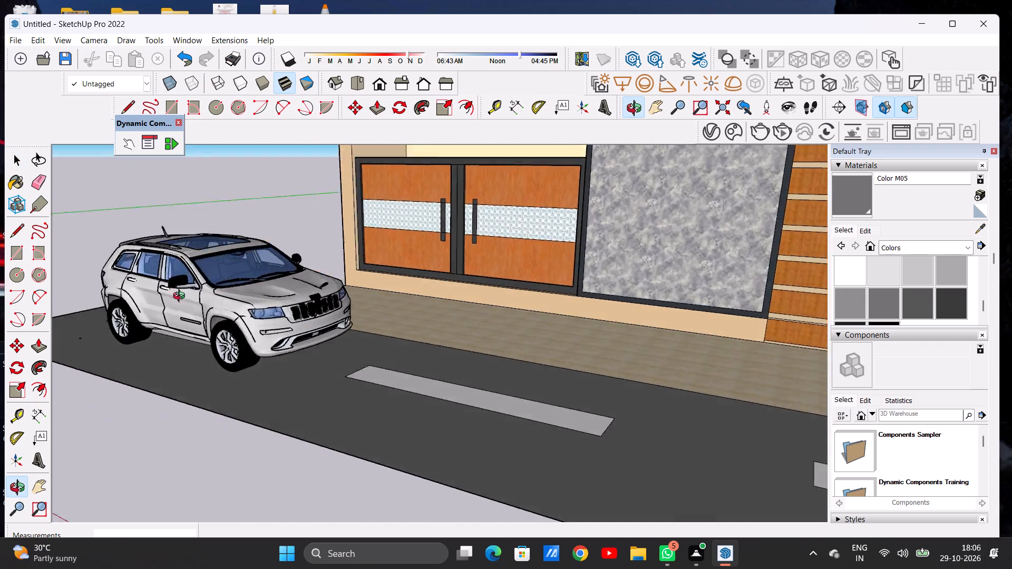
middle_drag(181, 297, 90, 305)
scroll(97, 303, up, 8)
middle_drag(308, 303, 158, 253)
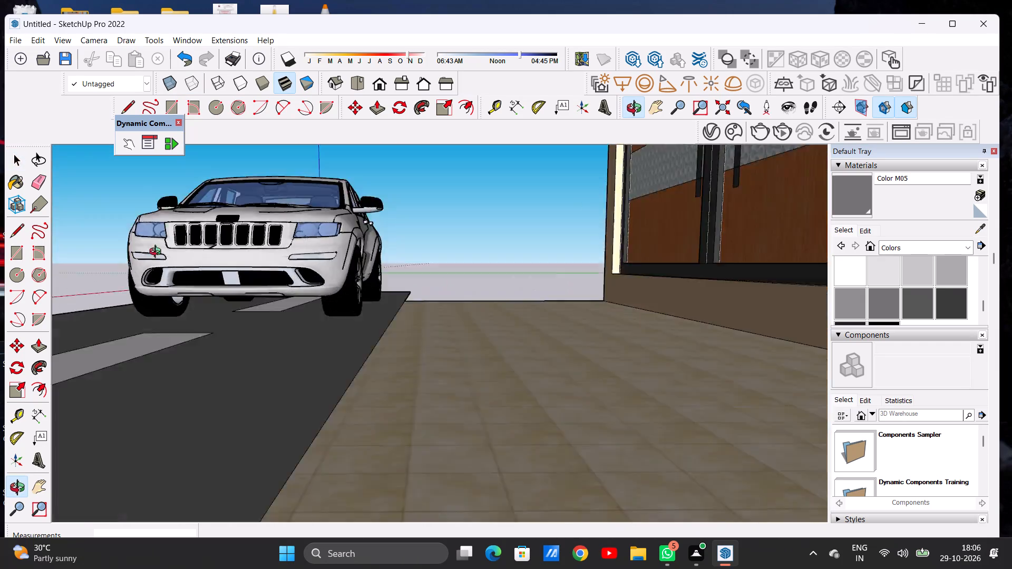
middle_drag(158, 253, 341, 332)
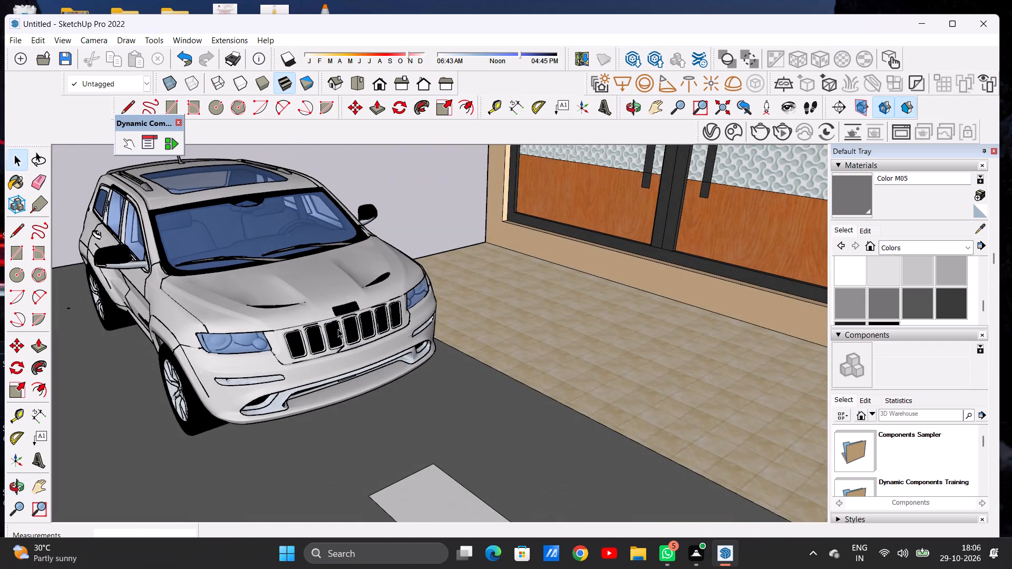
scroll(324, 321, down, 8)
scroll(269, 329, down, 14)
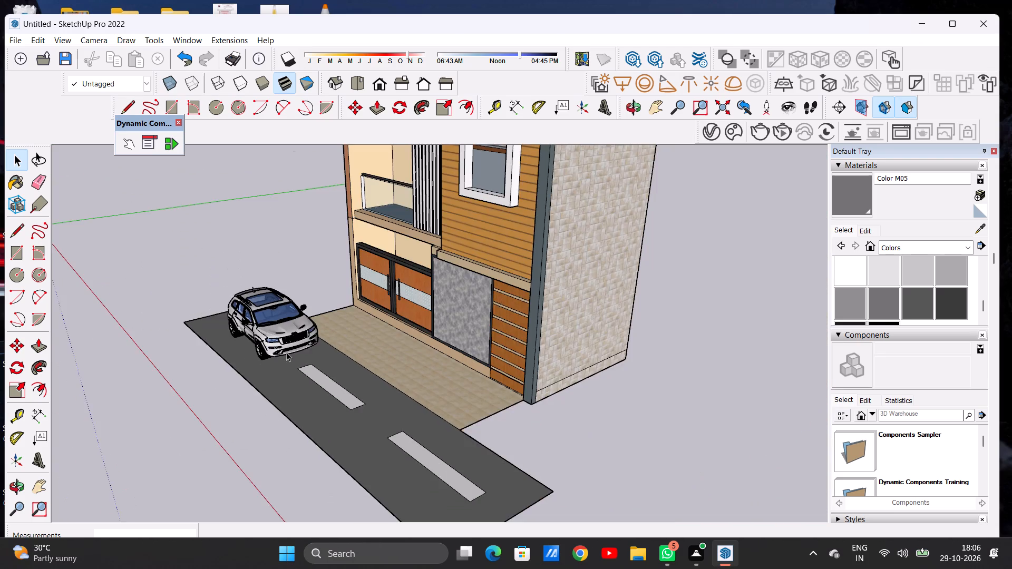
Examine the car from the side and rear, and check the whole house front with the road.
middle_drag(262, 347, 429, 326)
scroll(300, 370, up, 16)
scroll(392, 349, down, 3)
scroll(396, 351, up, 1)
scroll(397, 351, down, 3)
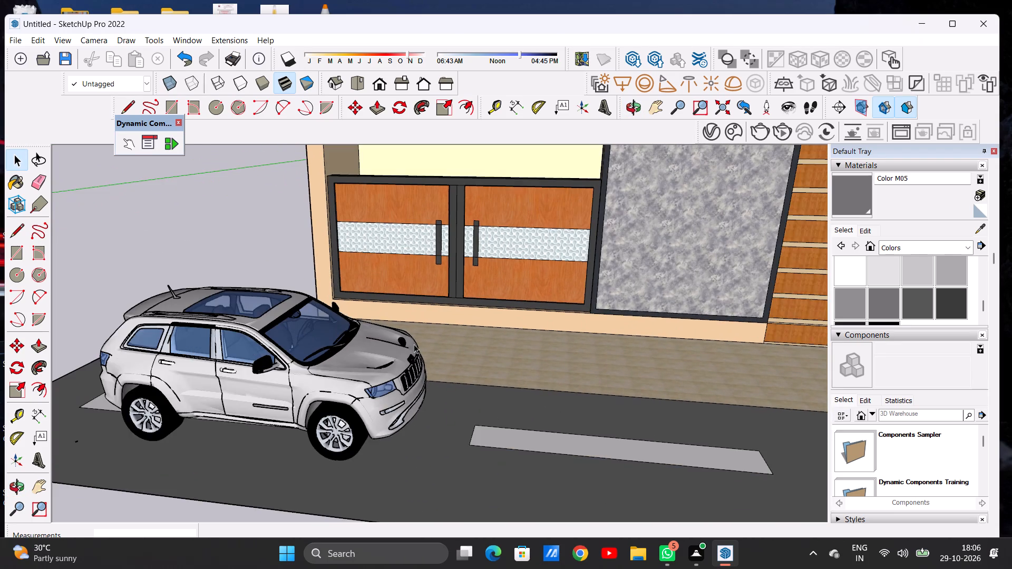
middle_drag(297, 364, 514, 318)
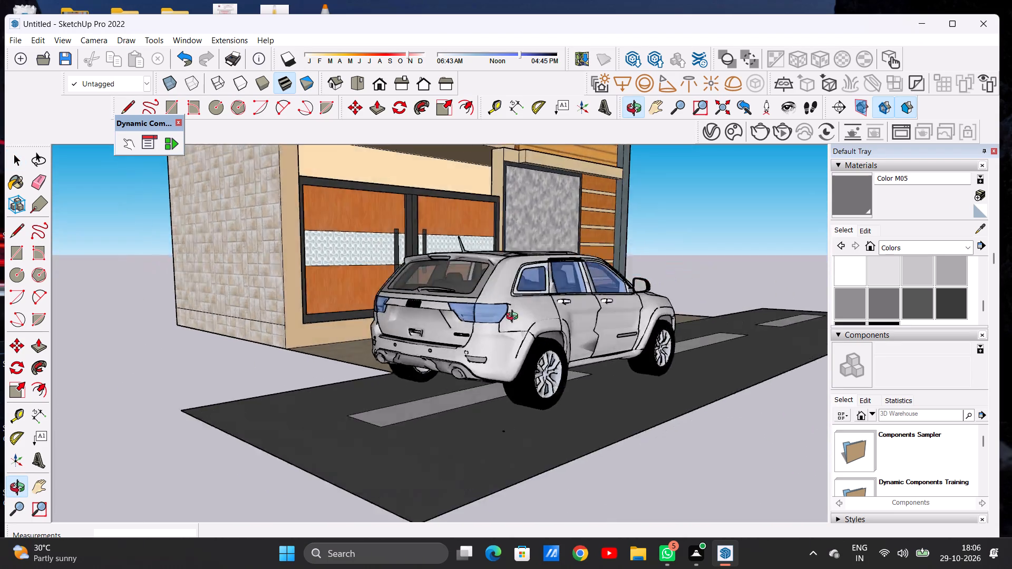
middle_drag(514, 318, 429, 325)
scroll(405, 356, down, 5)
middle_drag(323, 351, 534, 348)
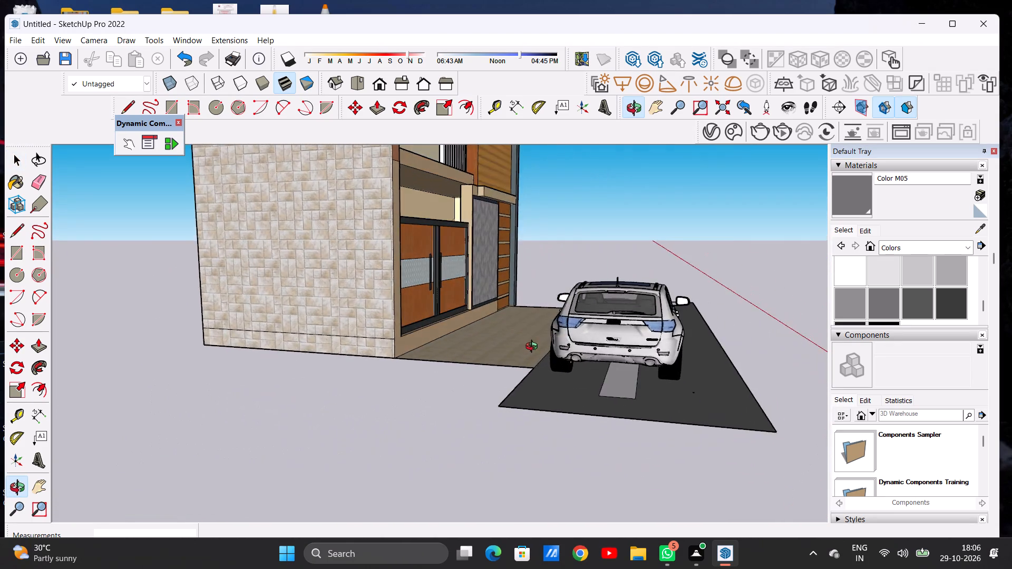
middle_drag(534, 348, 231, 362)
scroll(320, 382, down, 6)
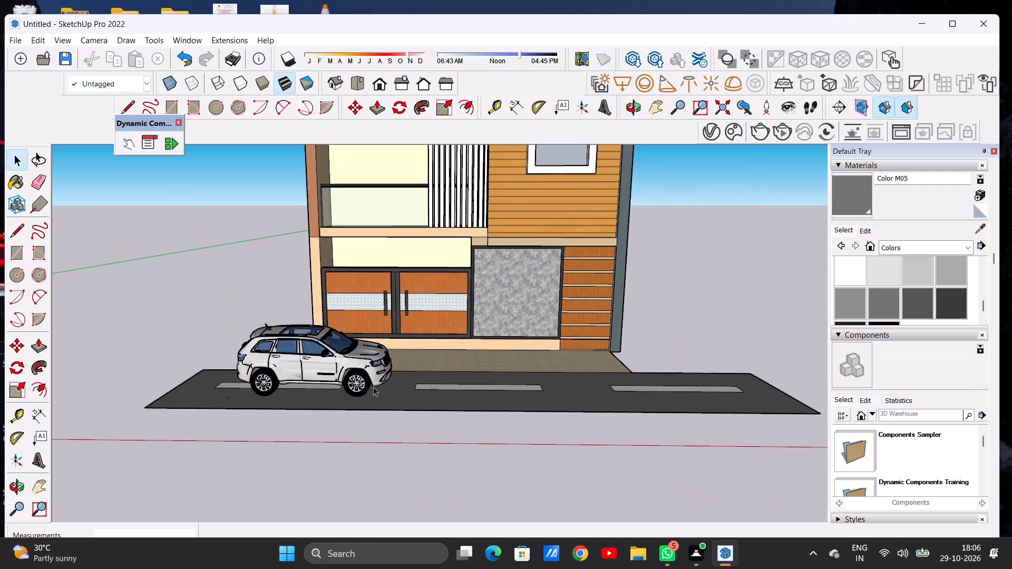
scroll(402, 382, down, 11)
scroll(431, 375, up, 1)
scroll(431, 375, down, 2)
middle_drag(449, 368, 443, 353)
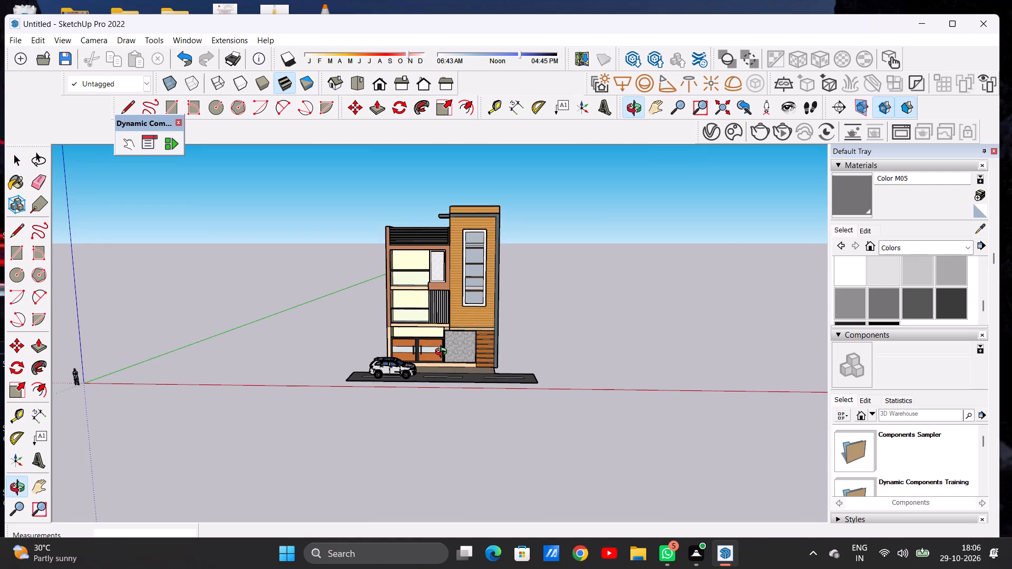
middle_drag(443, 353, 443, 360)
scroll(443, 368, up, 6)
scroll(431, 376, down, 5)
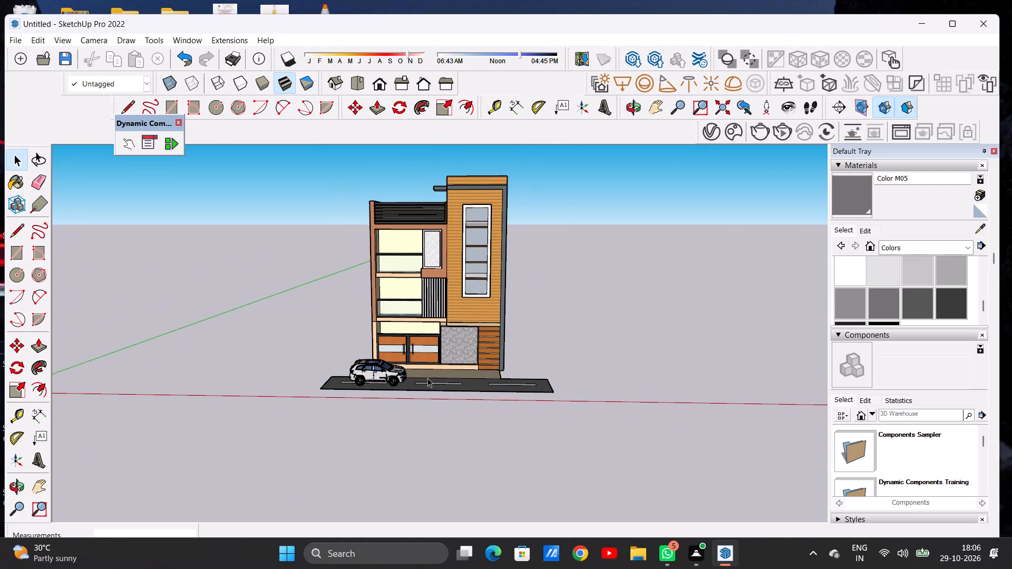
scroll(464, 246, up, 2)
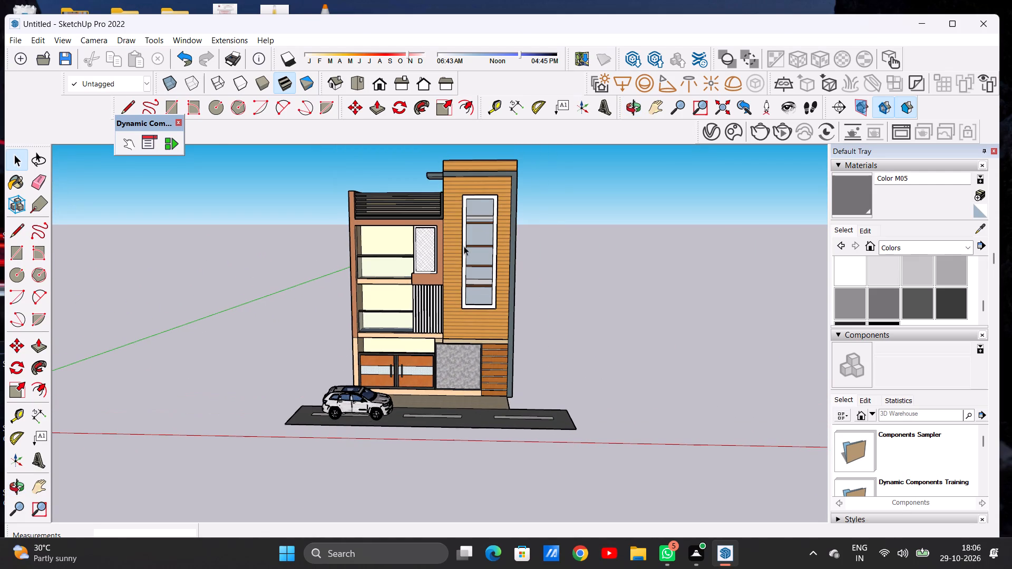
scroll(464, 246, up, 1)
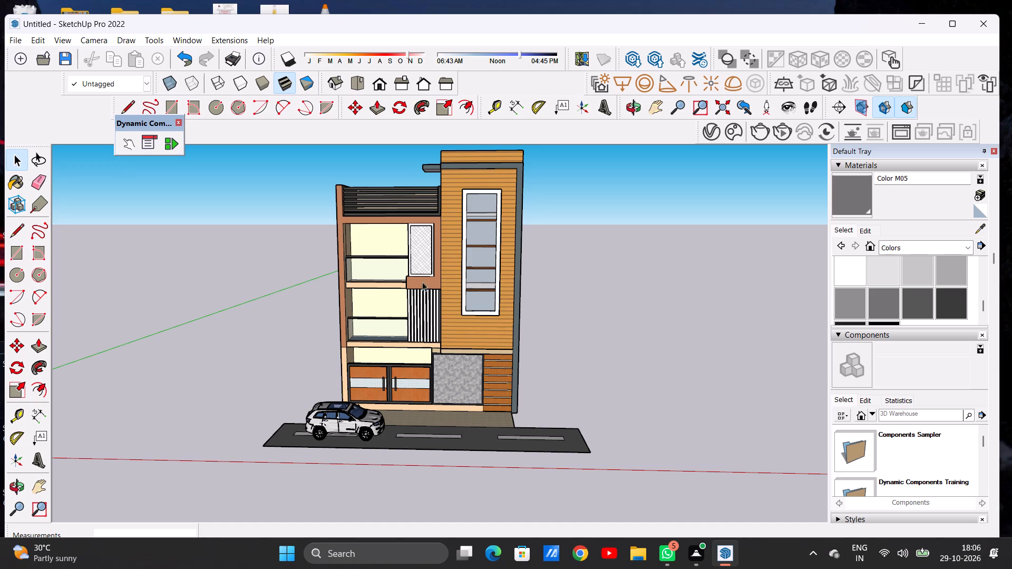
Import the chau+cay potted plant model from the Downloads folder.
click(17, 36)
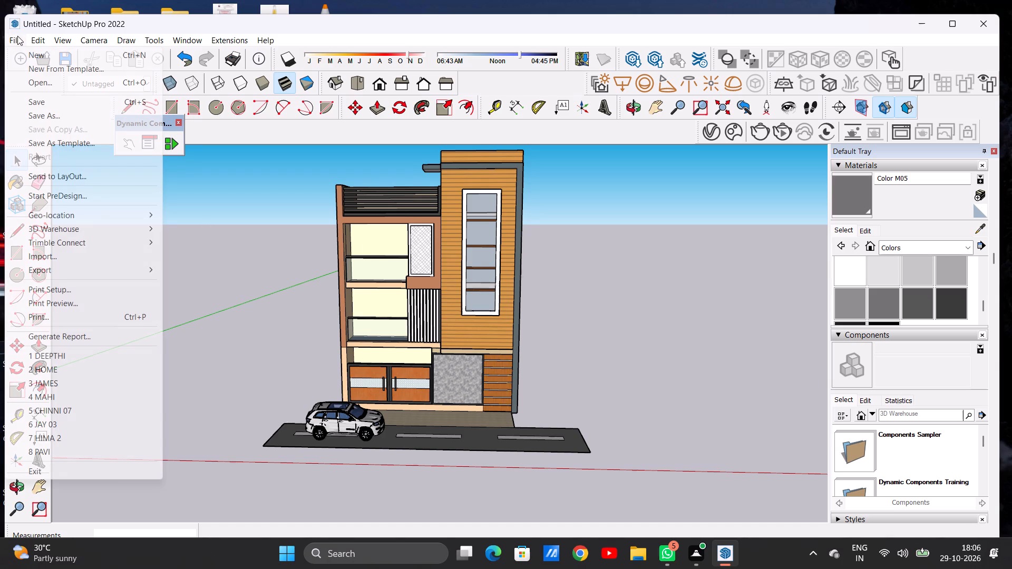
click(51, 257)
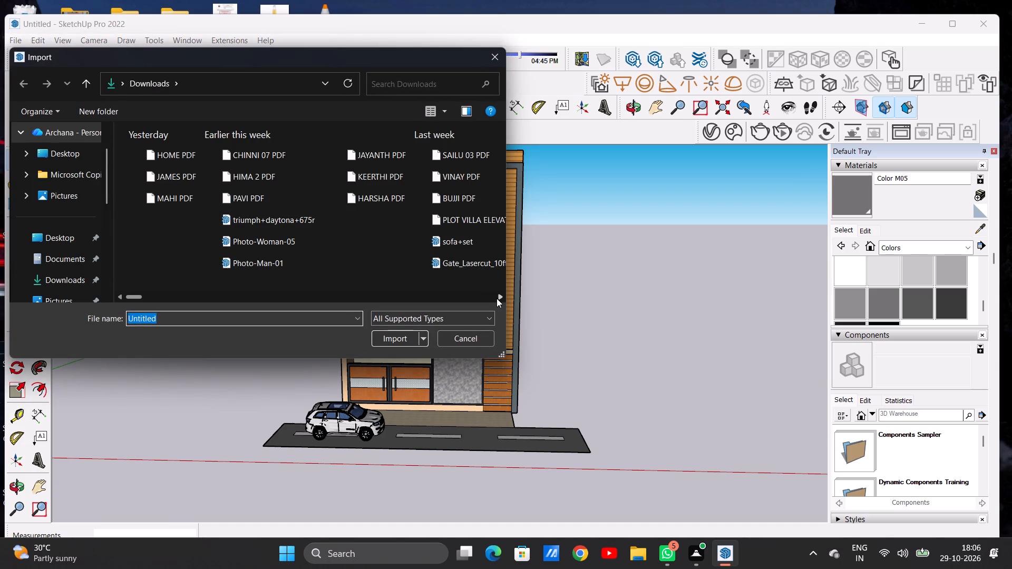
click(497, 298)
click(497, 298)
click(497, 298)
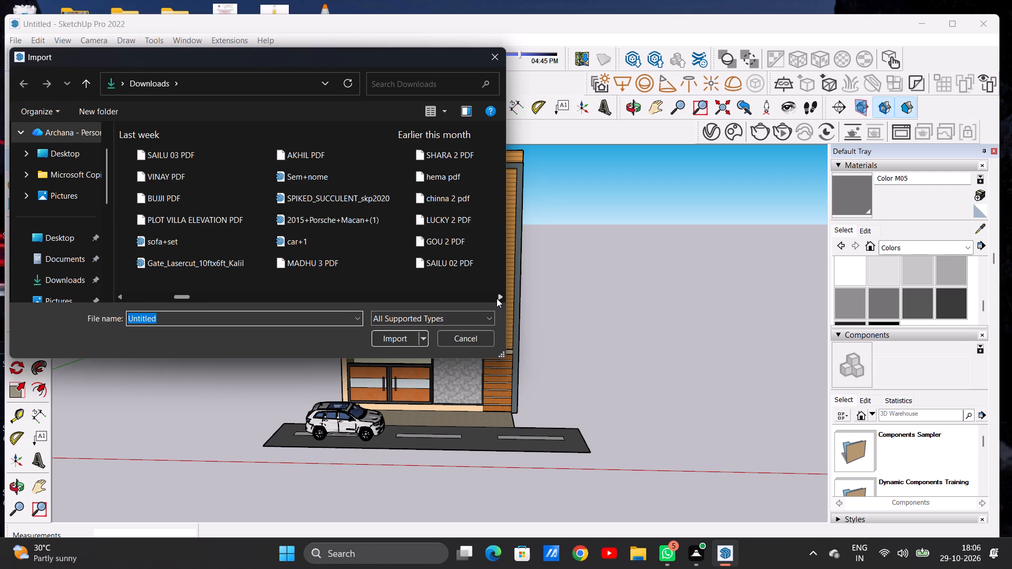
click(497, 298)
click(497, 298)
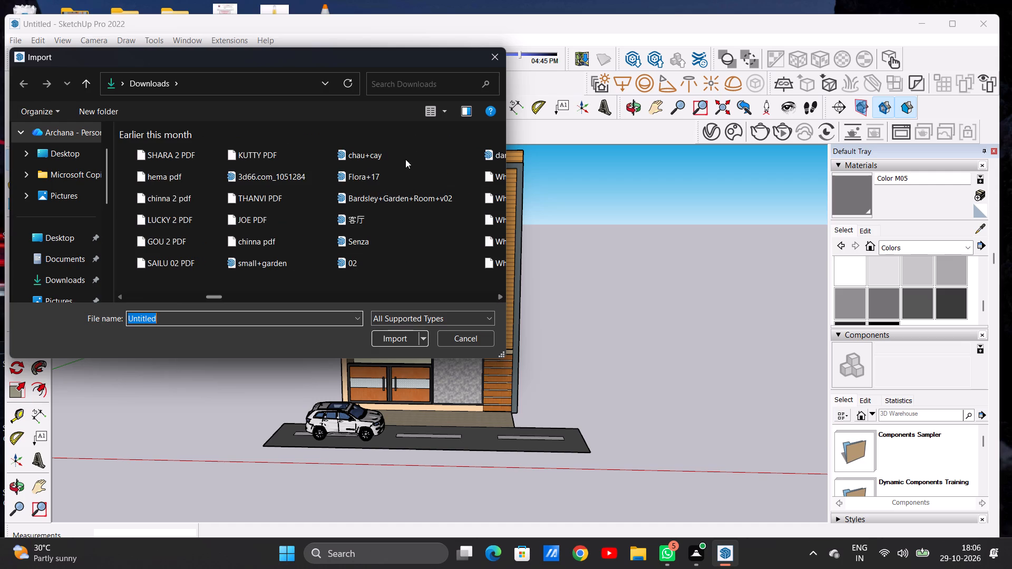
double_click(405, 153)
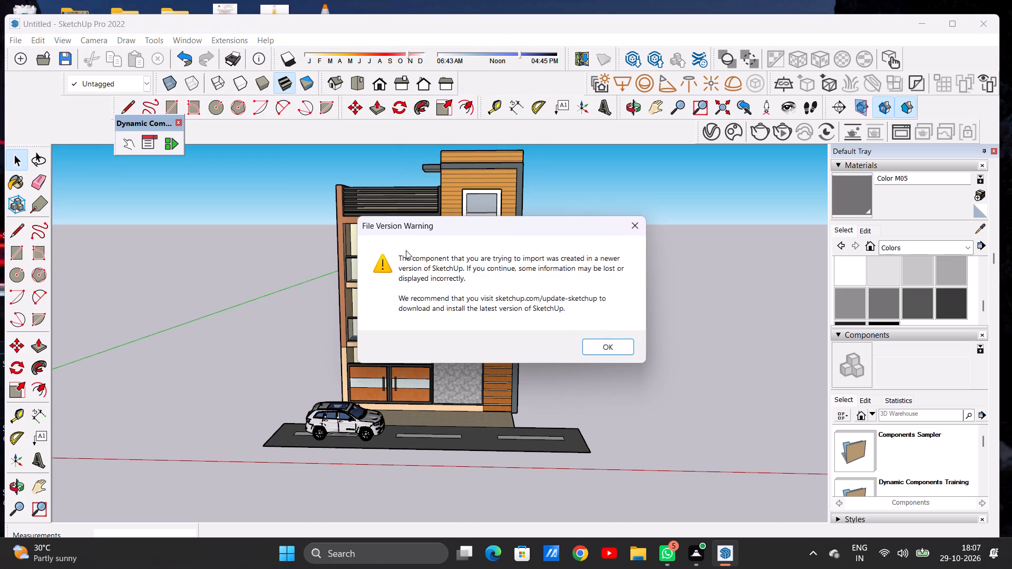
click(598, 345)
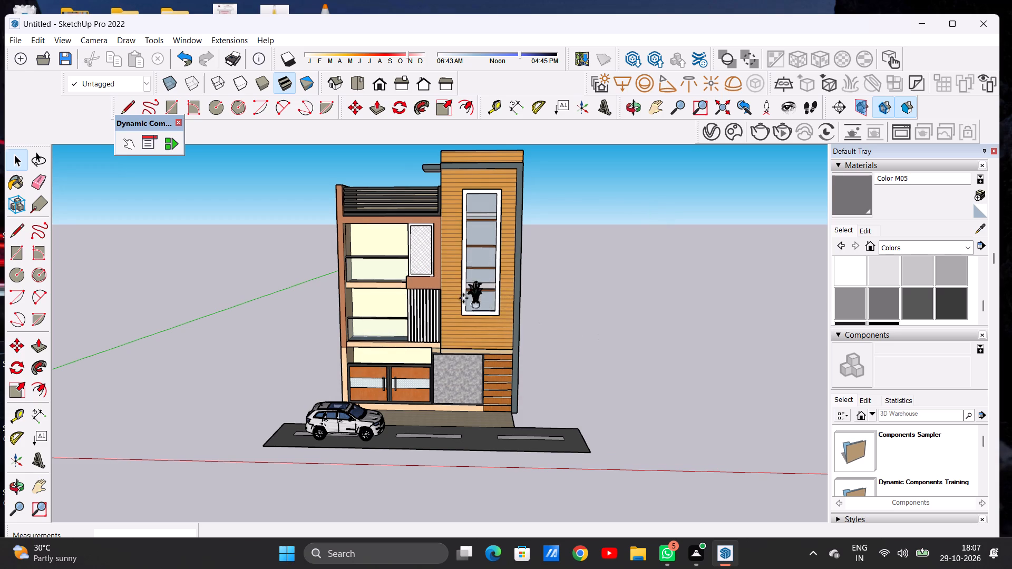
Place the imported potted plant at the balcony directly above the entrance doors.
scroll(378, 272, up, 6)
scroll(378, 272, down, 1)
scroll(381, 264, up, 5)
scroll(355, 340, down, 8)
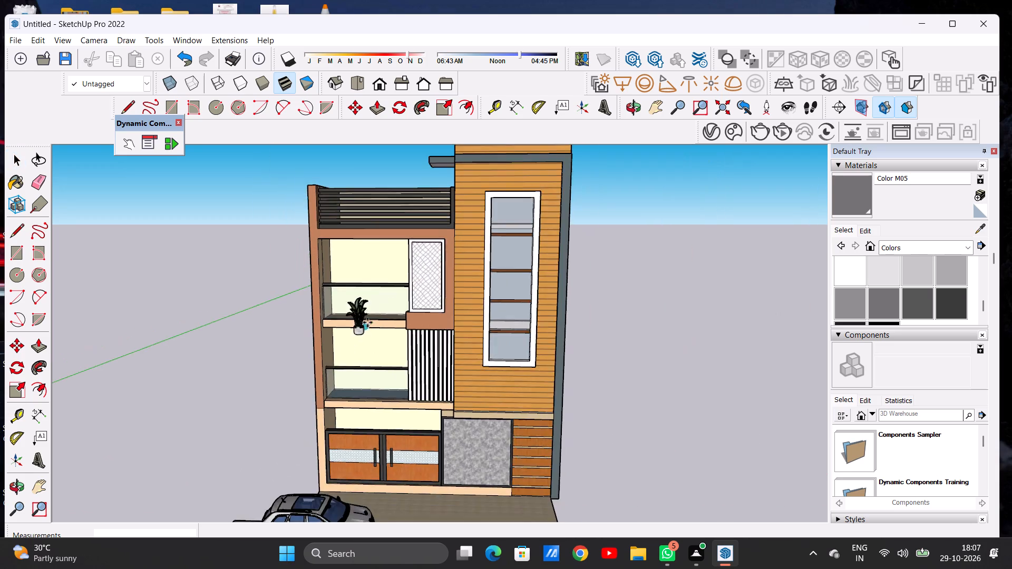
scroll(394, 410, up, 1)
scroll(392, 410, down, 1)
scroll(391, 410, up, 4)
middle_drag(373, 378, 281, 443)
scroll(345, 352, up, 9)
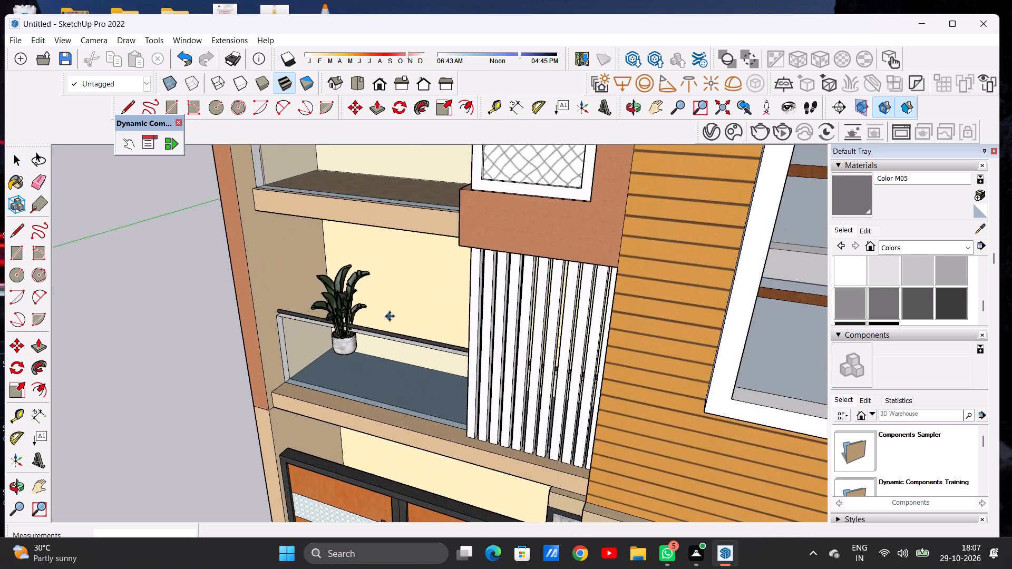
scroll(390, 316, up, 2)
scroll(390, 316, down, 1)
scroll(390, 316, up, 3)
middle_drag(445, 308, 369, 383)
scroll(340, 375, up, 2)
scroll(340, 375, down, 1)
scroll(340, 375, up, 6)
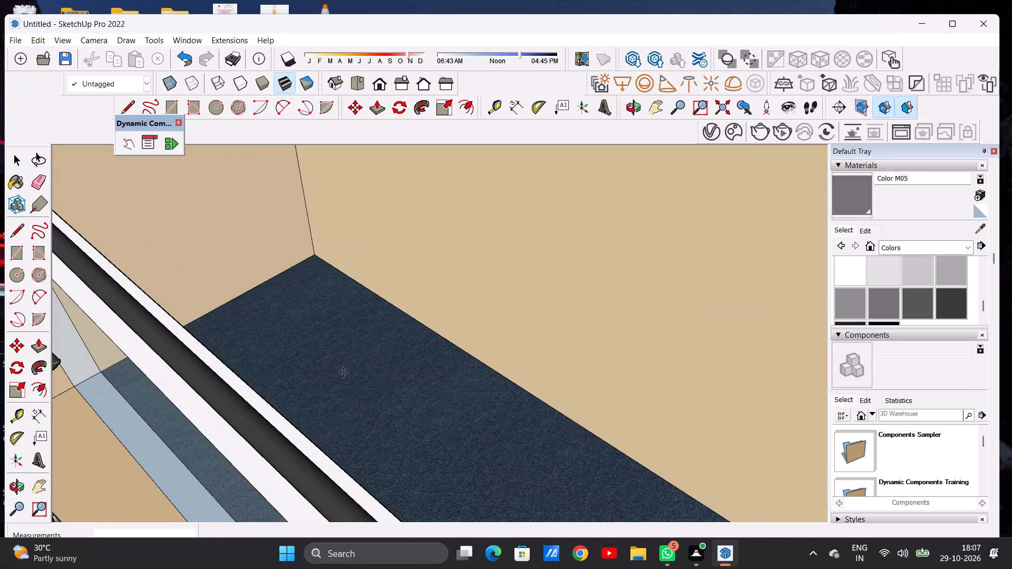
click(427, 380)
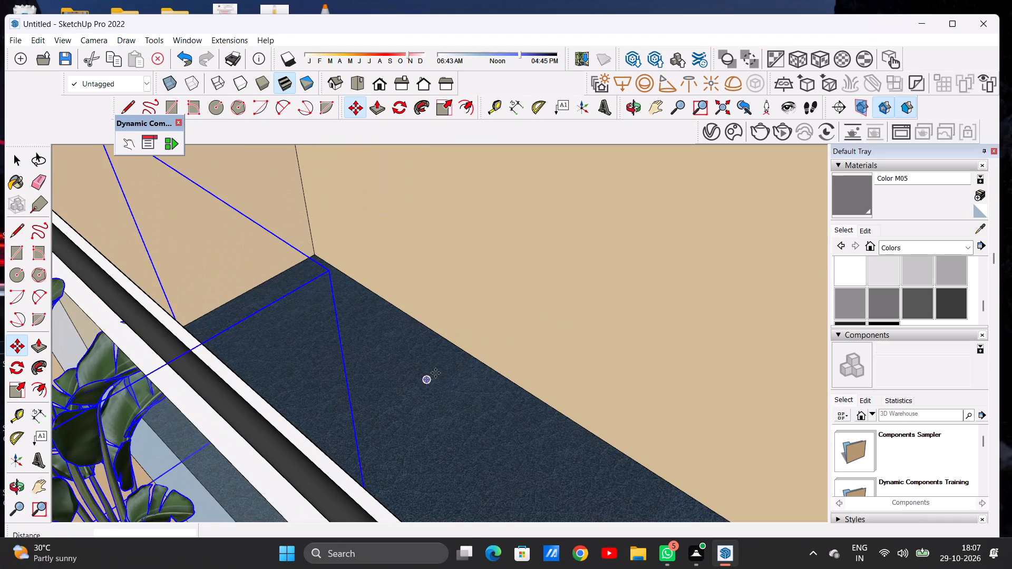
Move the potted plant about 4' 7" back behind the glass railing, over the balcony's dark blue floor.
scroll(447, 351, down, 13)
key(space)
text(M)
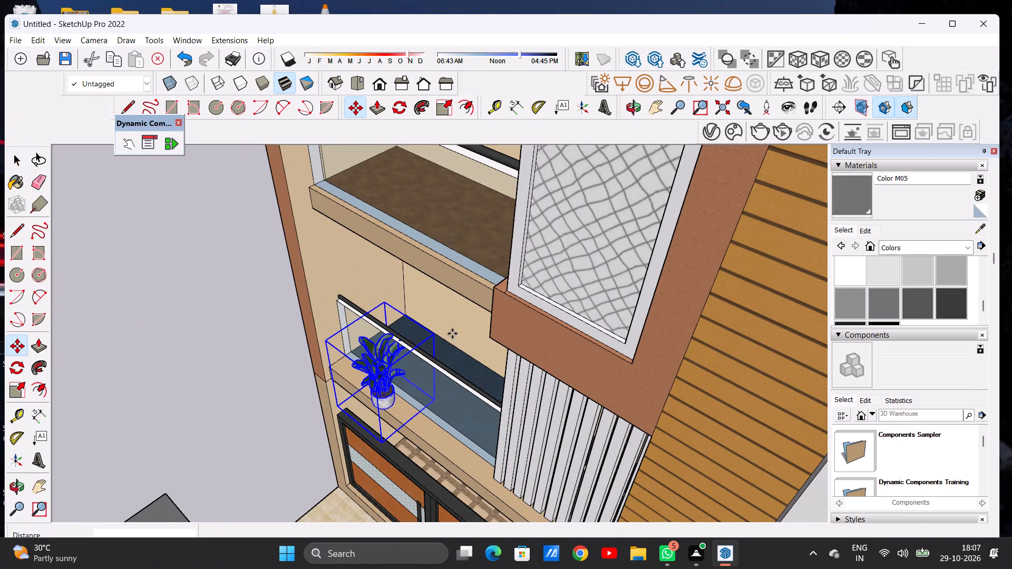
click(439, 401)
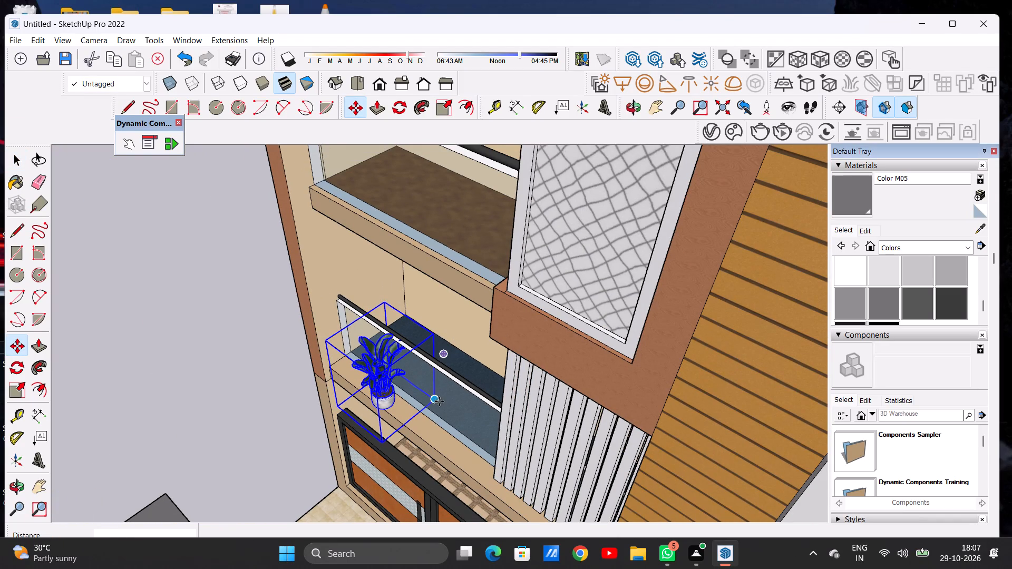
click(481, 373)
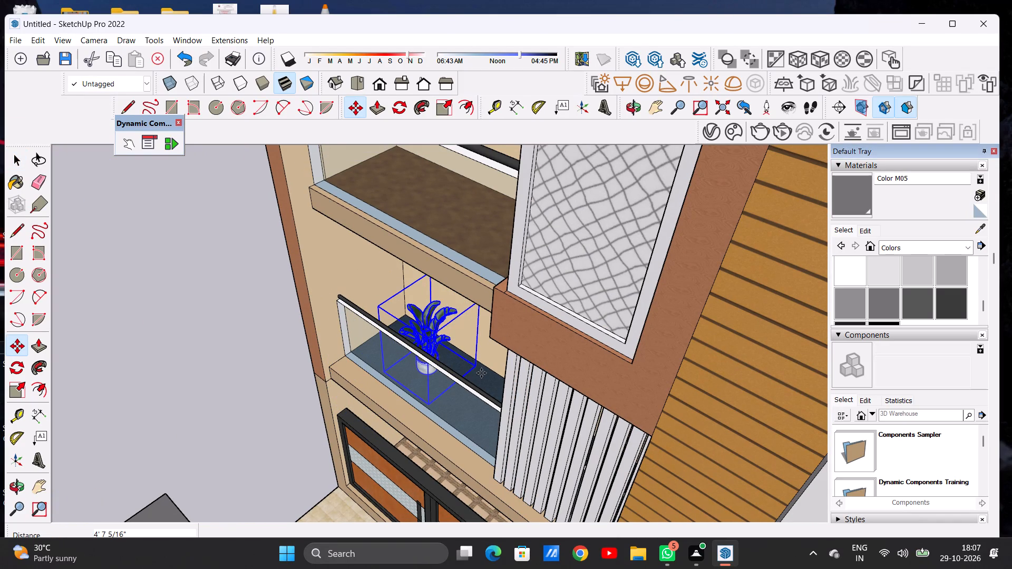
key(space)
Move the potted plant about 3' 5 1/2" along the red axis toward the balcony's side wall.
scroll(461, 368, up, 11)
middle_drag(480, 369, 416, 354)
scroll(407, 366, up, 4)
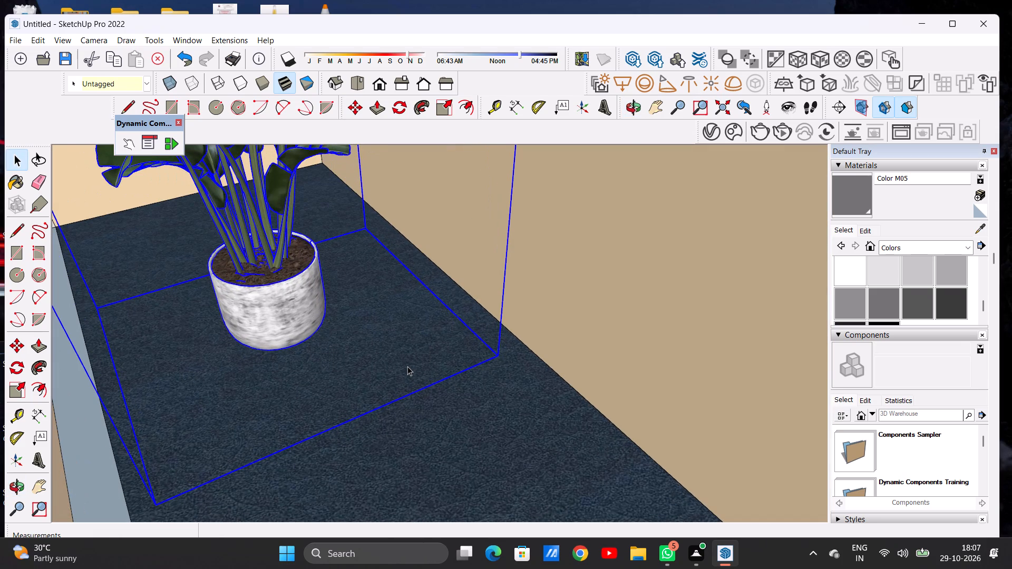
key(m)
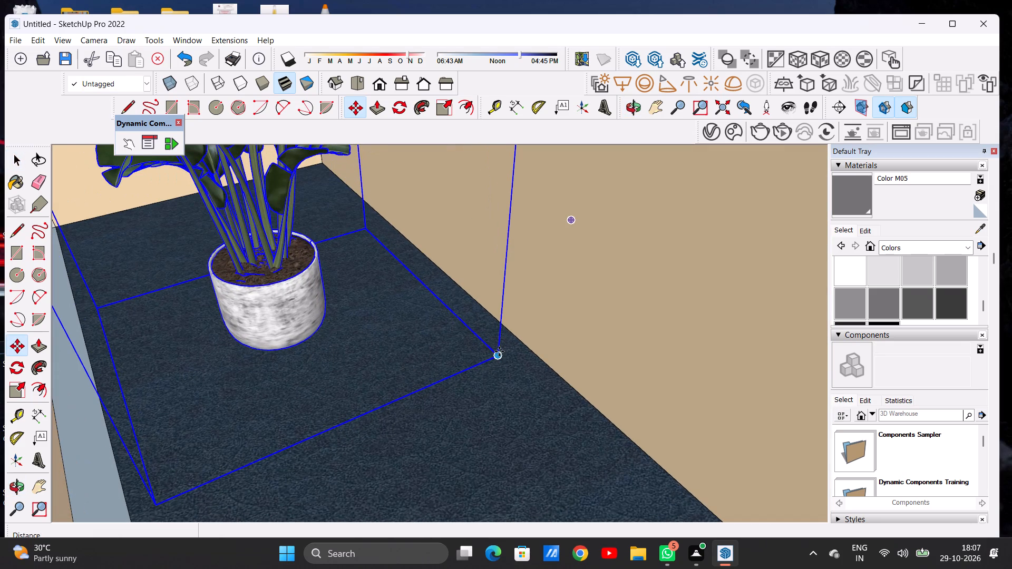
click(504, 351)
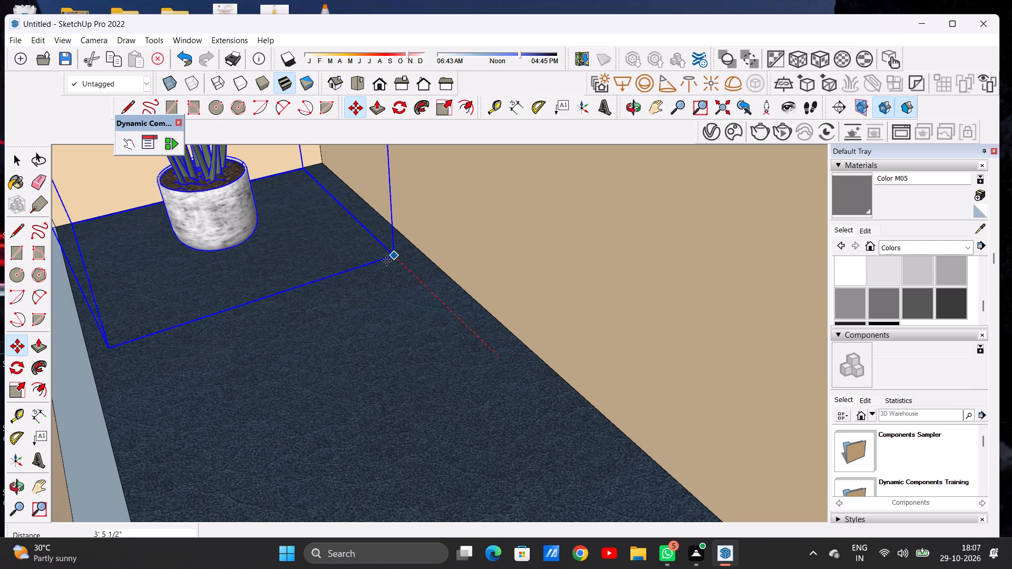
click(386, 261)
key(space)
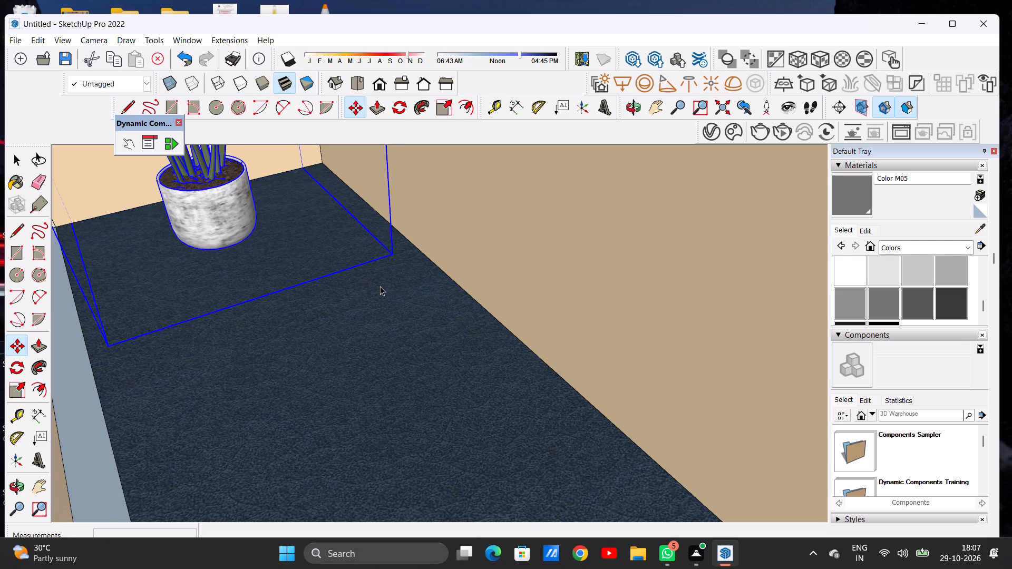
scroll(271, 238, down, 10)
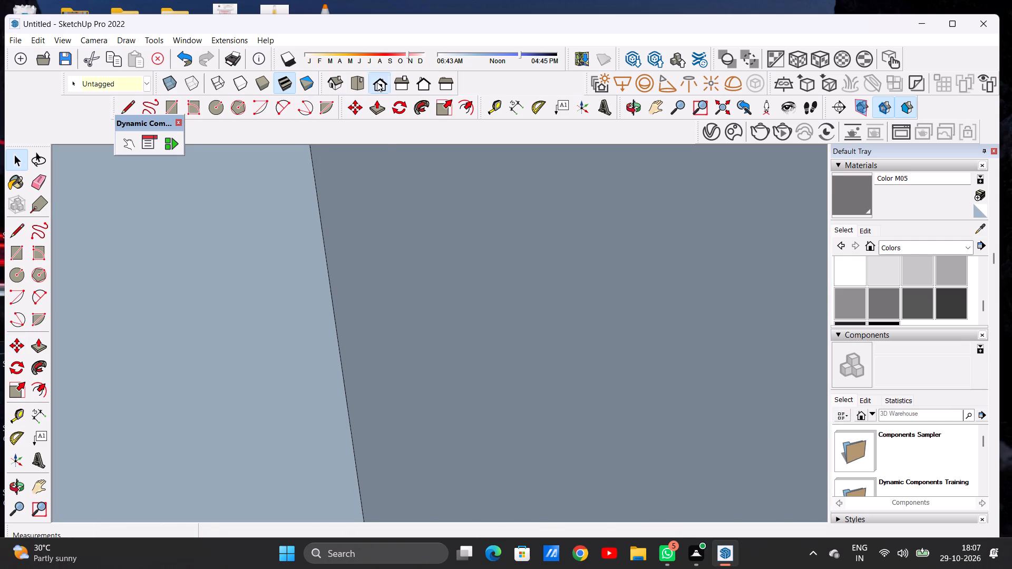
Move the potted plant about 6' 1" along the first balcony's dark blue floor toward the white vertical slats.
click(377, 82)
scroll(335, 263, down, 13)
middle_drag(372, 273, 358, 322)
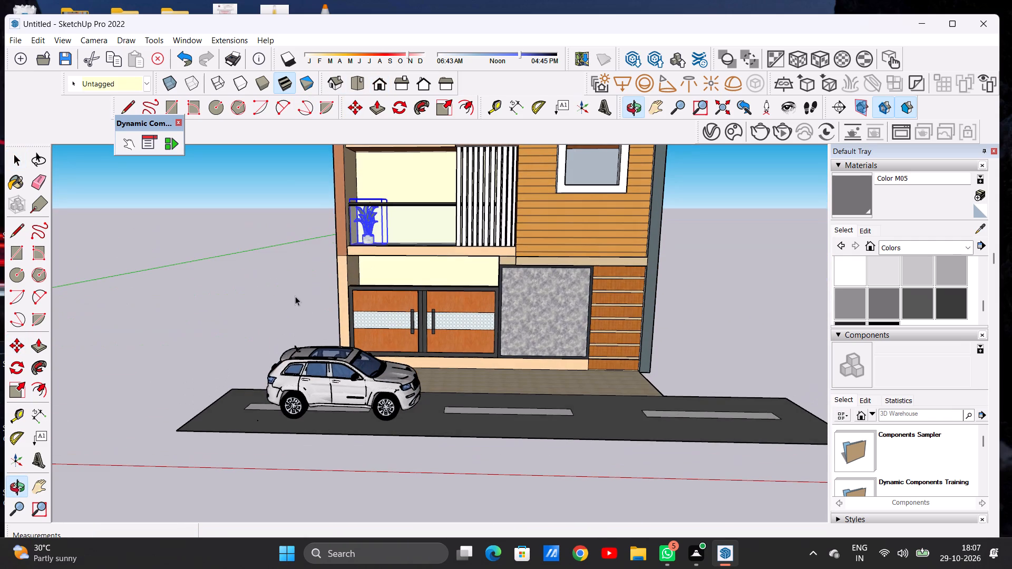
click(294, 293)
scroll(398, 212, up, 6)
middle_drag(364, 223, 260, 343)
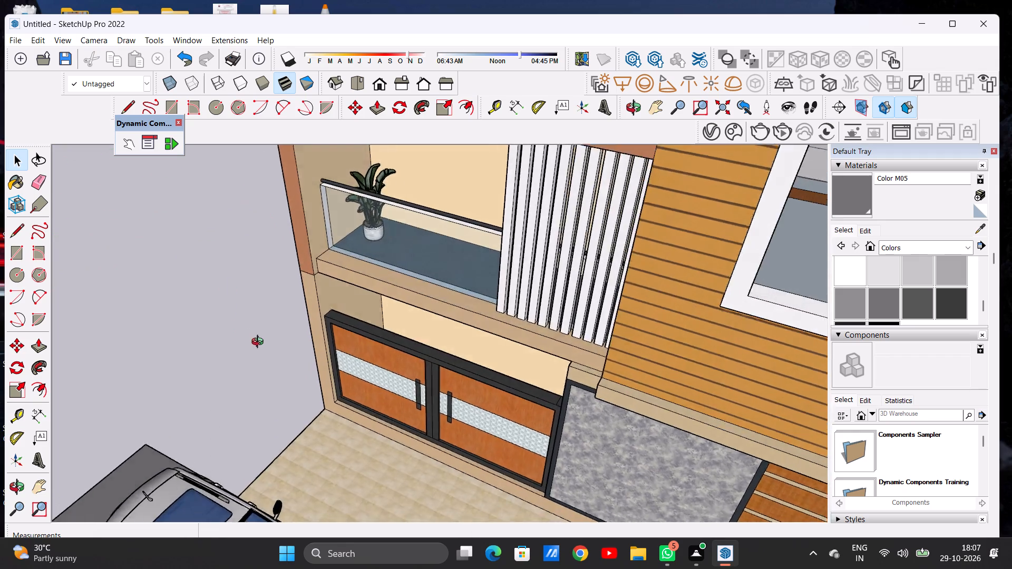
middle_drag(260, 343, 392, 253)
scroll(363, 318, down, 18)
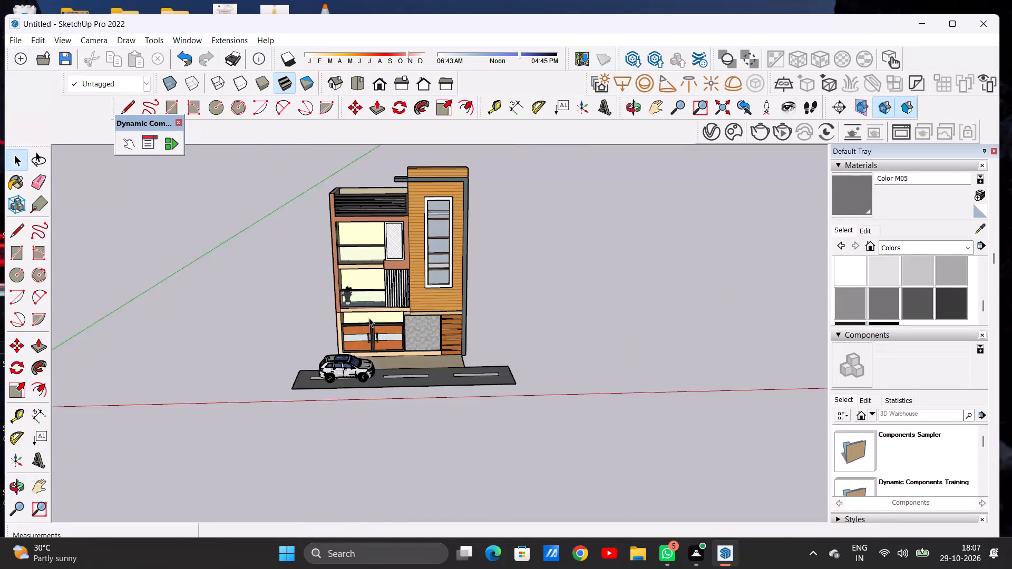
middle_drag(376, 323, 366, 292)
scroll(362, 291, up, 8)
scroll(355, 288, down, 1)
scroll(355, 288, up, 13)
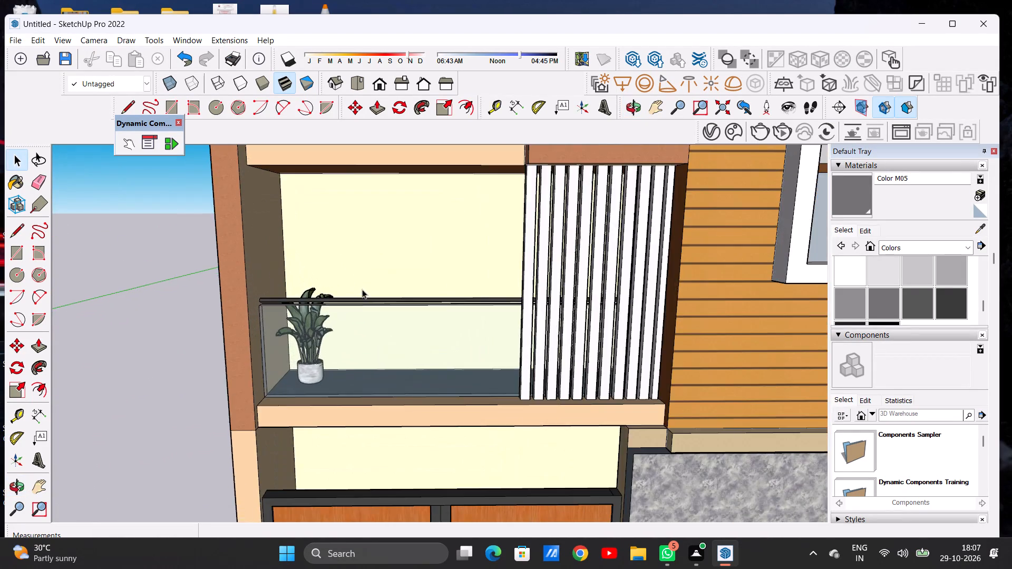
scroll(362, 289, up, 1)
middle_drag(405, 280, 278, 340)
scroll(278, 340, up, 1)
scroll(342, 267, up, 1)
scroll(343, 267, down, 1)
scroll(344, 267, up, 2)
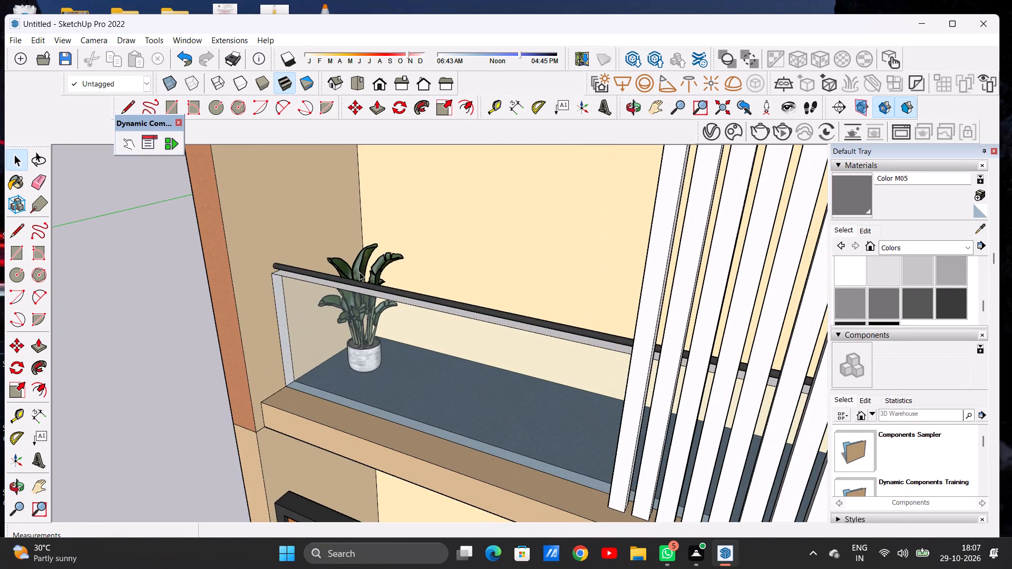
click(363, 272)
key(m)
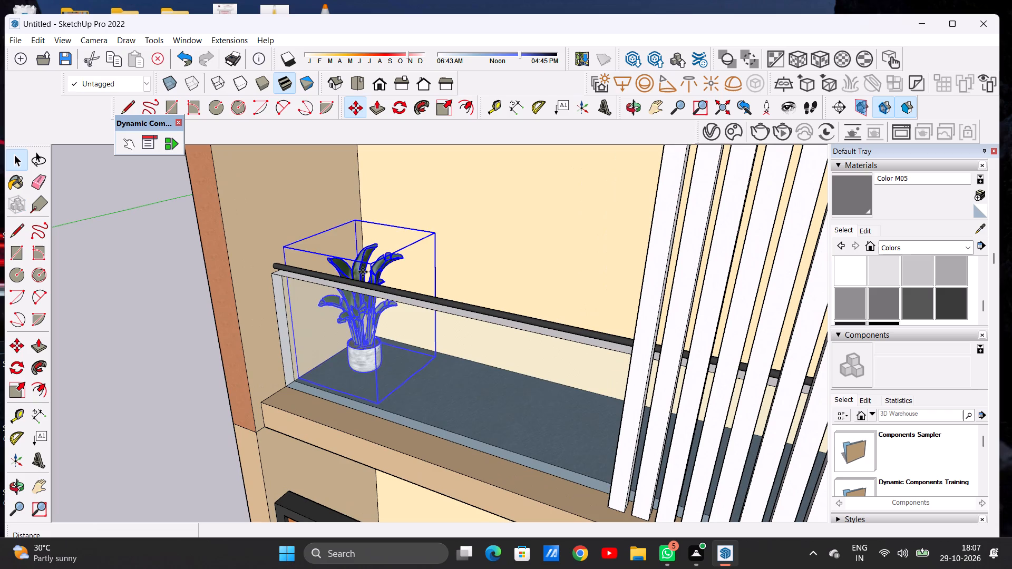
click(371, 405)
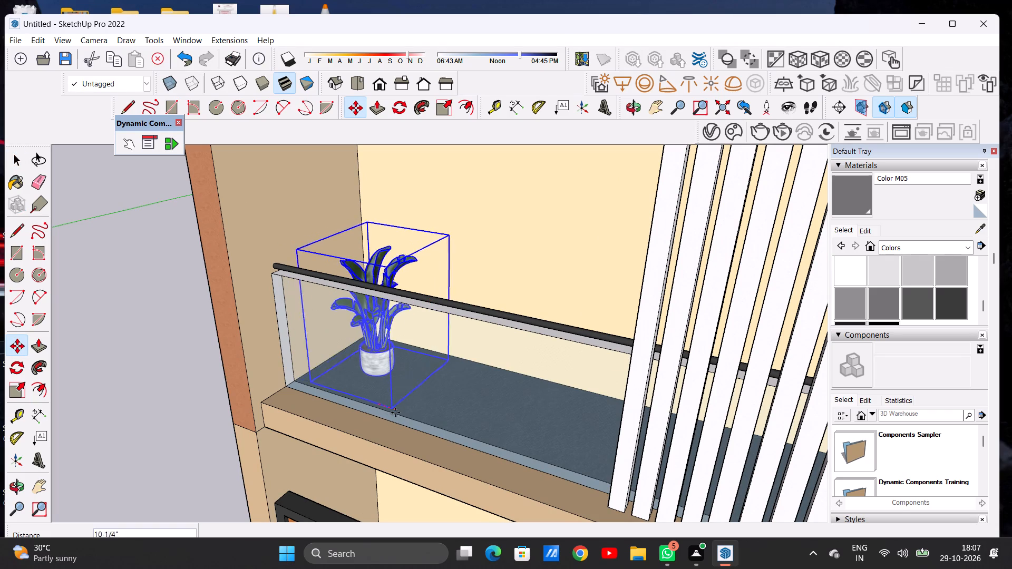
click(500, 447)
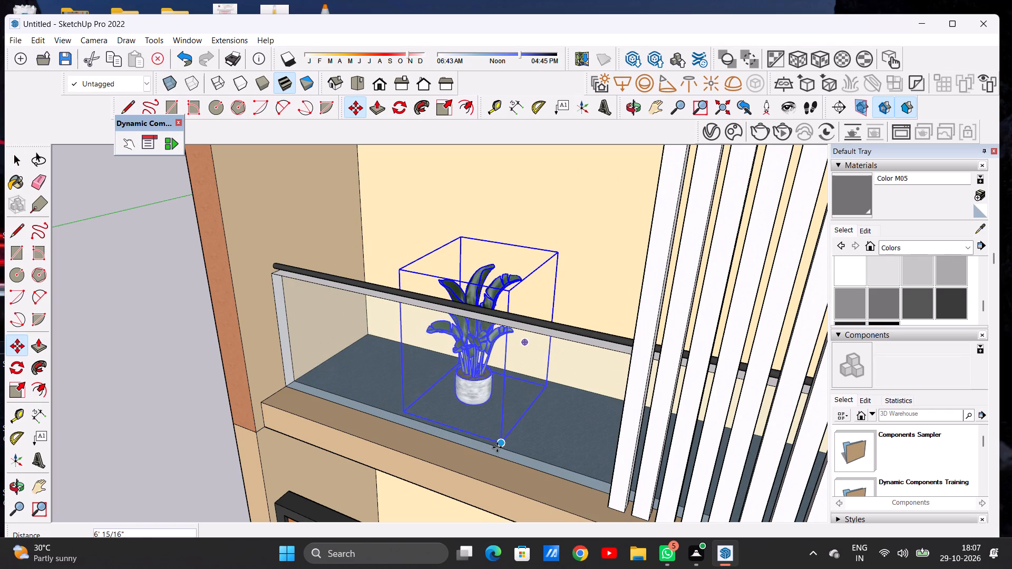
key(space)
Scale the potted plant along the red axis by about 1.33 to widen it.
scroll(449, 362, down, 8)
middle_drag(427, 359, 427, 359)
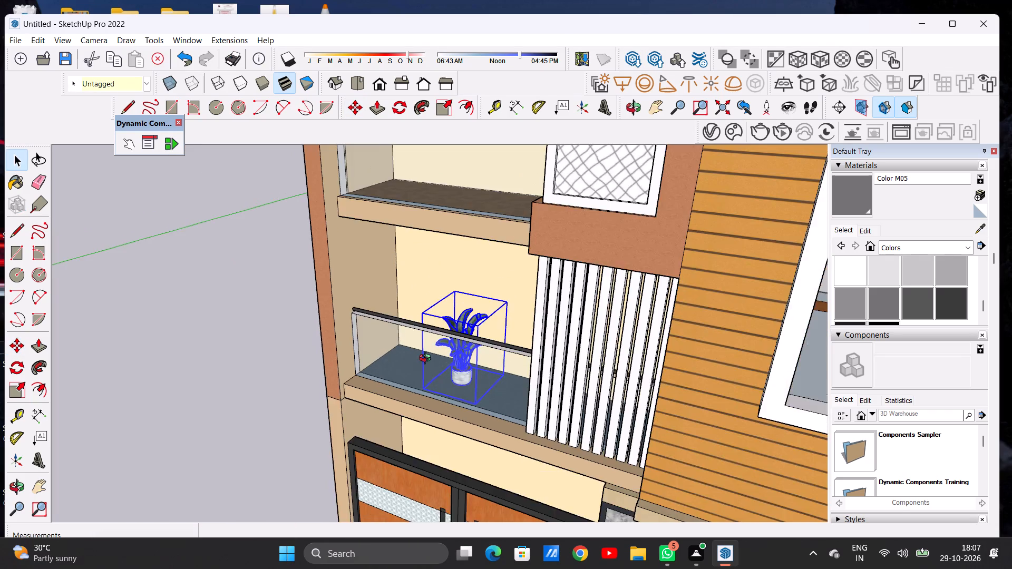
middle_drag(427, 359, 571, 331)
click(443, 110)
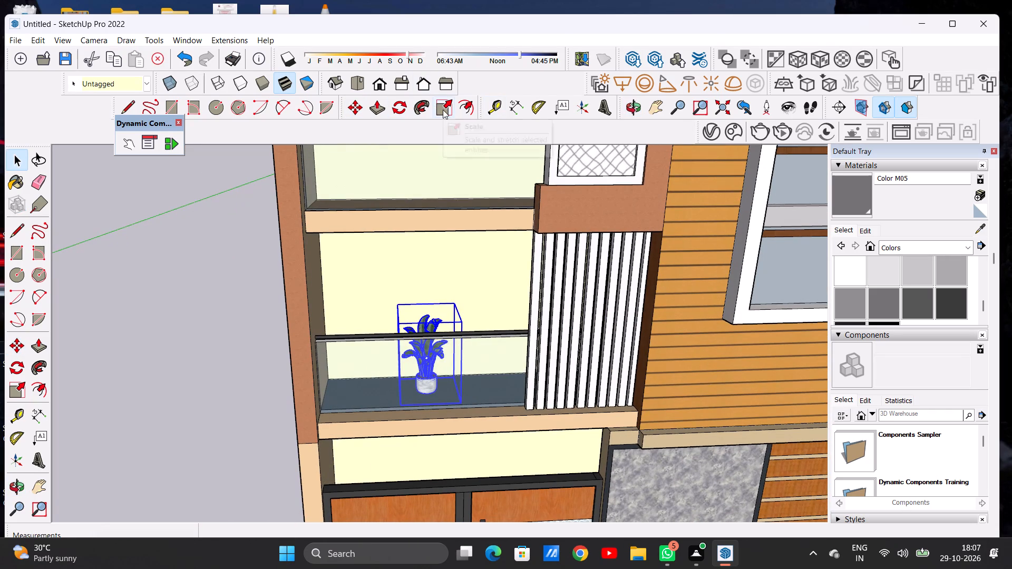
middle_drag(428, 454, 395, 409)
scroll(491, 386, up, 5)
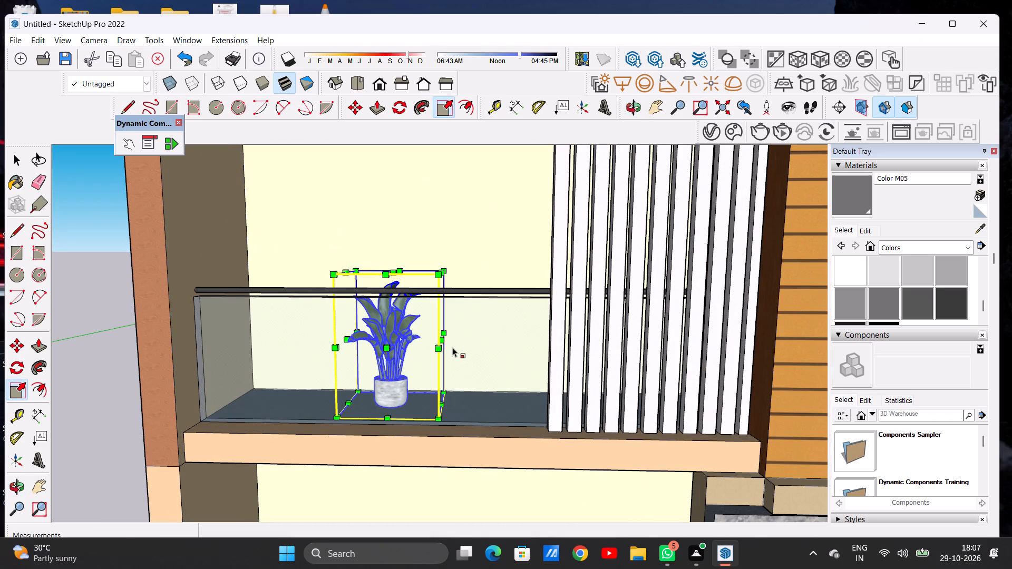
click(444, 342)
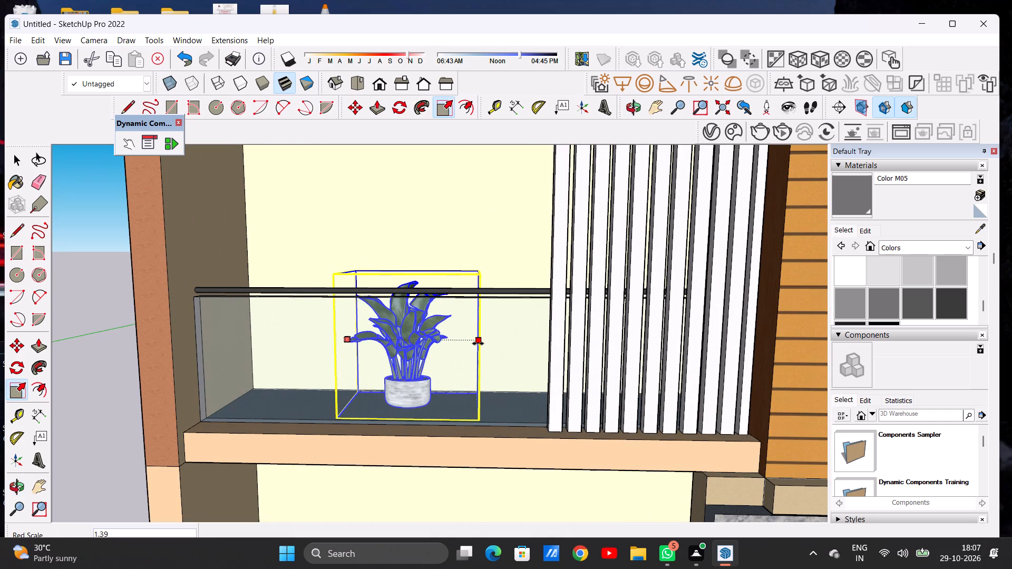
click(473, 344)
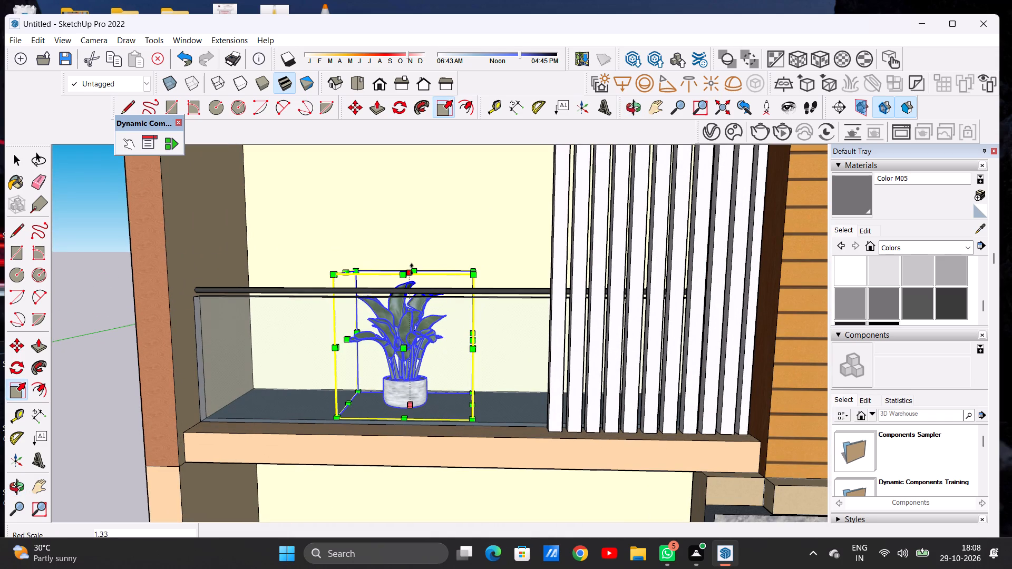
Scale the potted plant along the blue axis by about 1.30 to make it taller.
click(412, 269)
click(413, 232)
scroll(421, 288, down, 3)
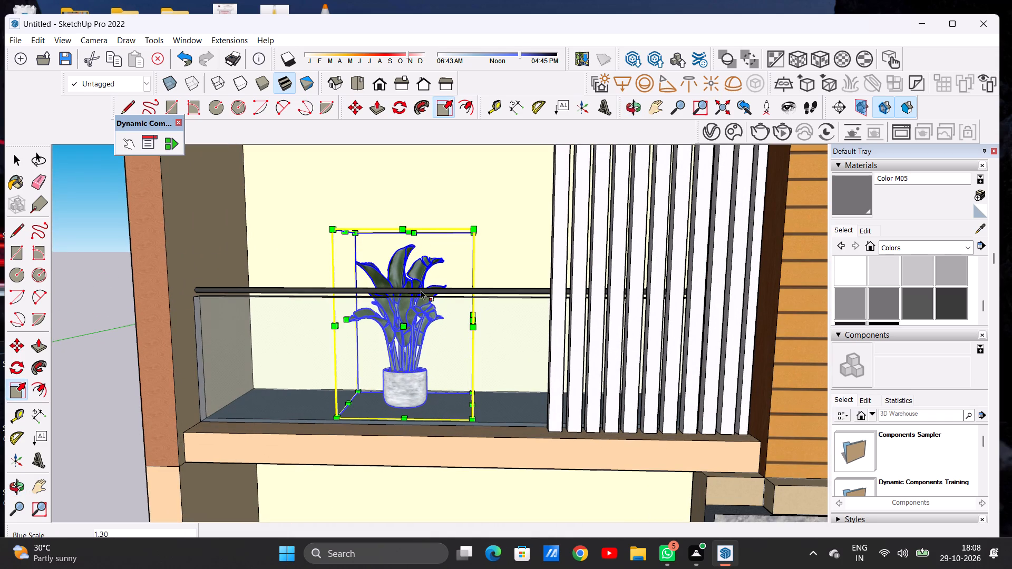
scroll(421, 290, down, 9)
key(space)
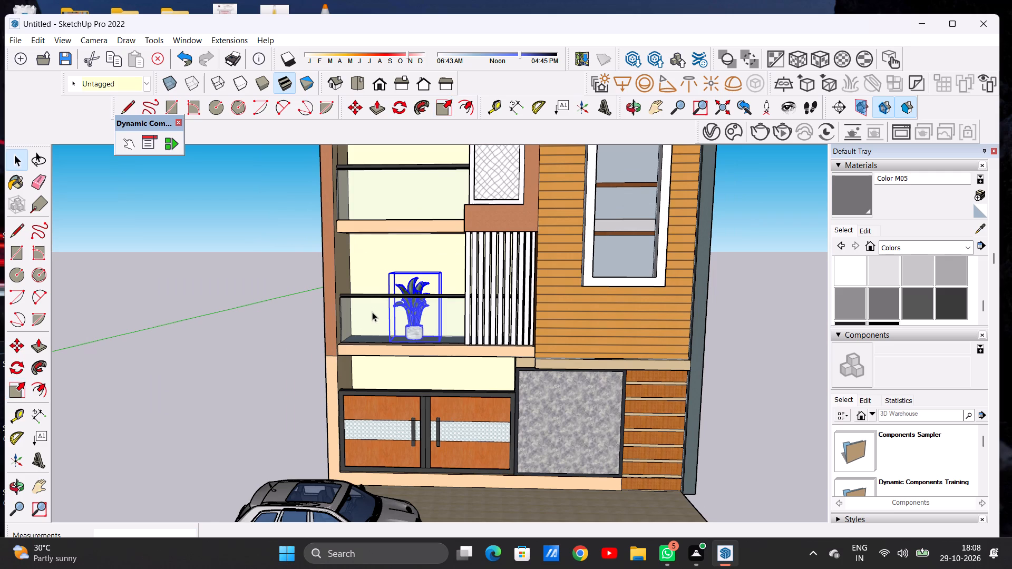
click(290, 360)
Copy the enlarged potted plant about 15' 2" straight up onto the brown floor of the balcony above.
scroll(380, 378, down, 11)
scroll(398, 311, up, 1)
scroll(397, 310, down, 1)
scroll(397, 310, up, 1)
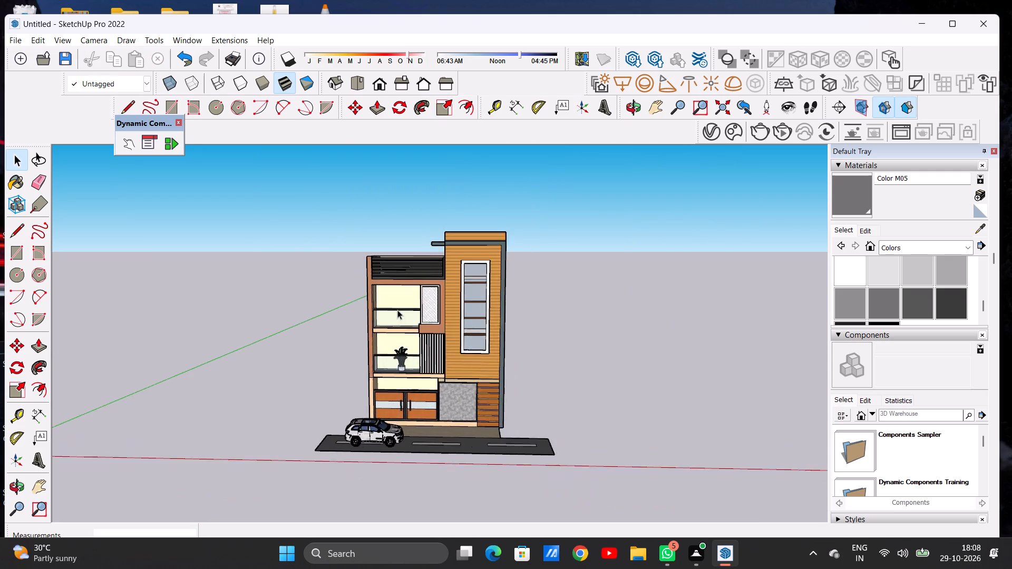
scroll(397, 310, up, 1)
scroll(397, 310, down, 1)
scroll(397, 310, up, 19)
middle_drag(394, 289, 393, 398)
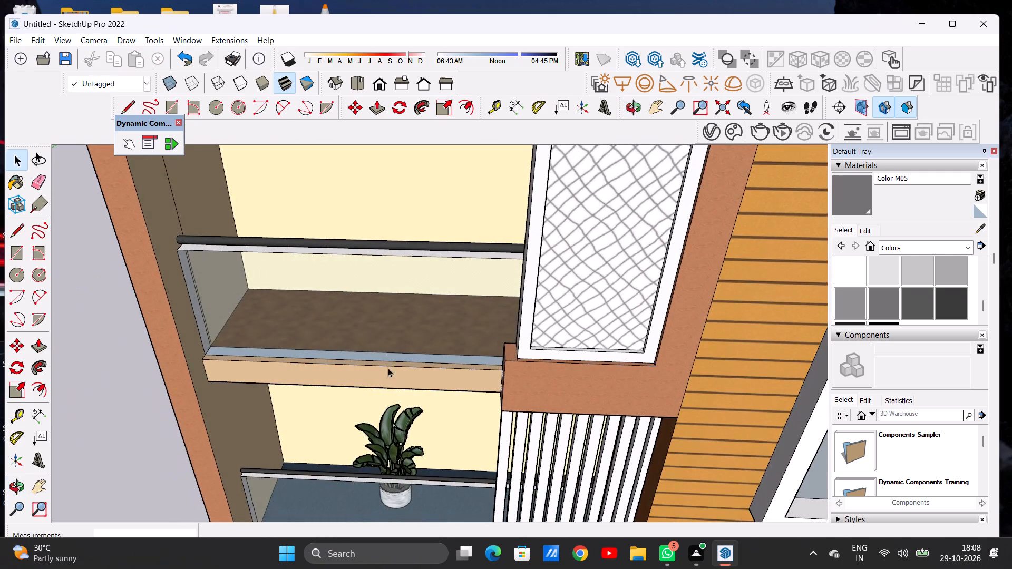
scroll(392, 278, down, 7)
click(390, 371)
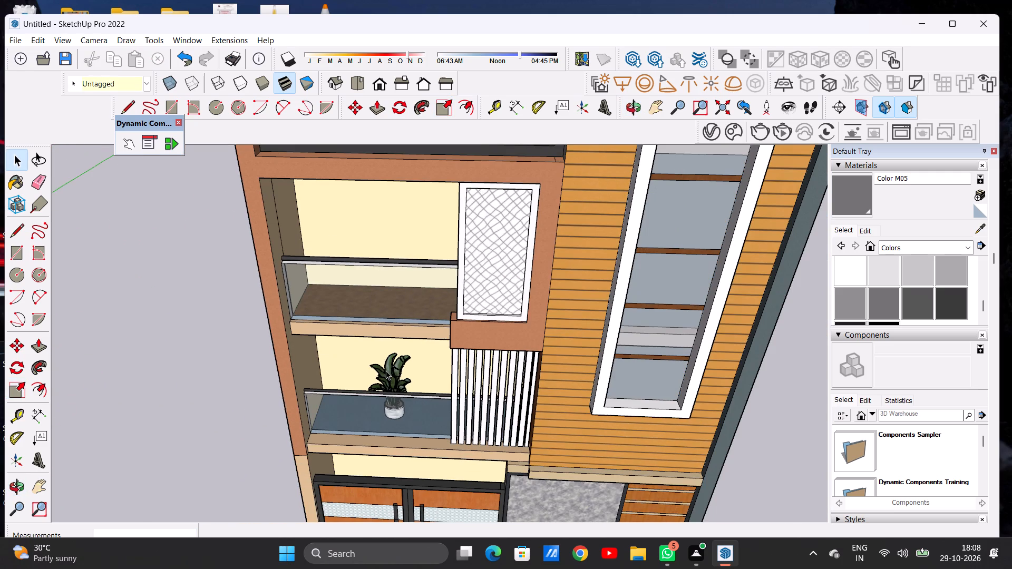
key(m)
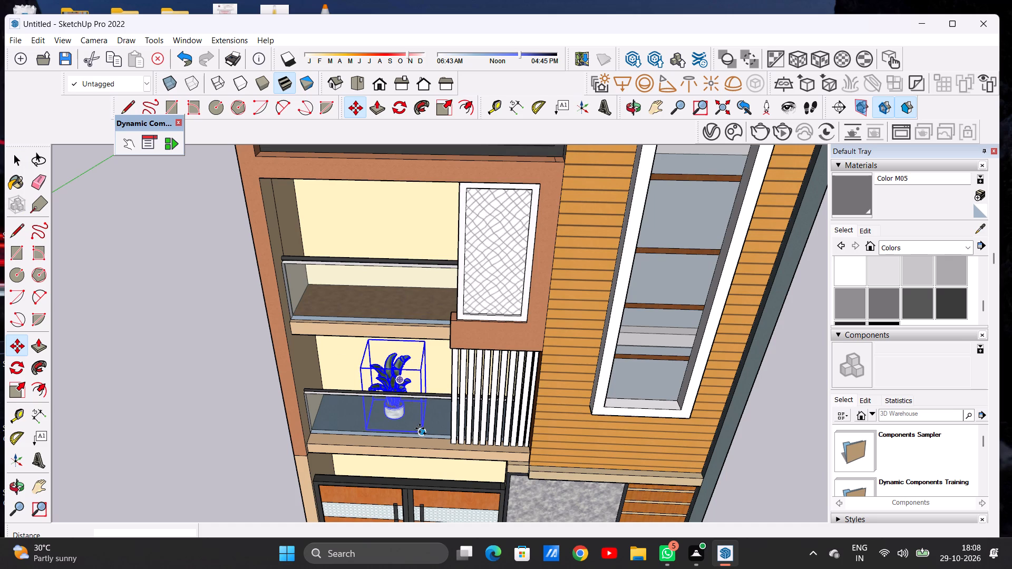
click(420, 429)
scroll(426, 308, up, 7)
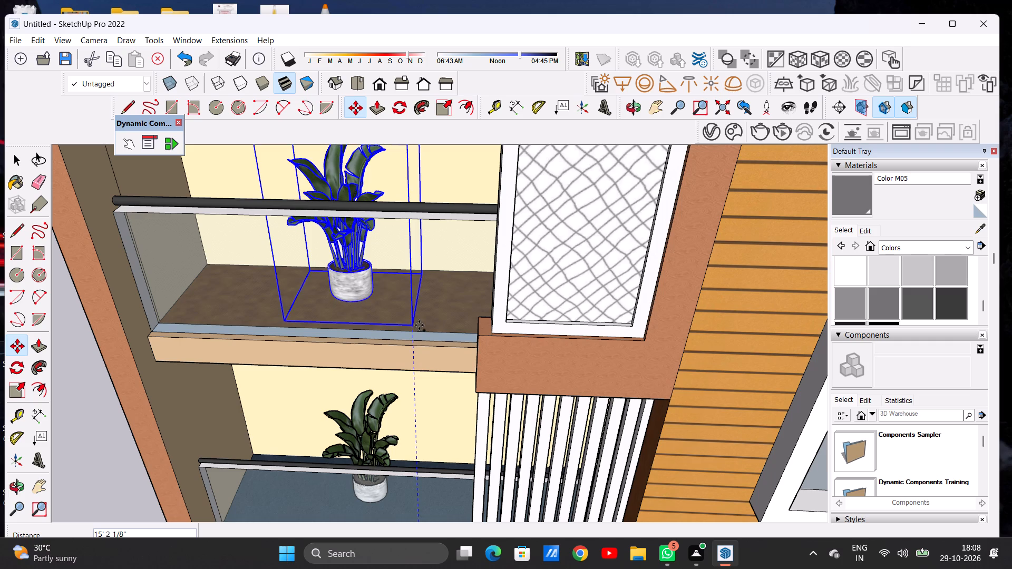
click(419, 325)
key(space)
scroll(400, 315, down, 4)
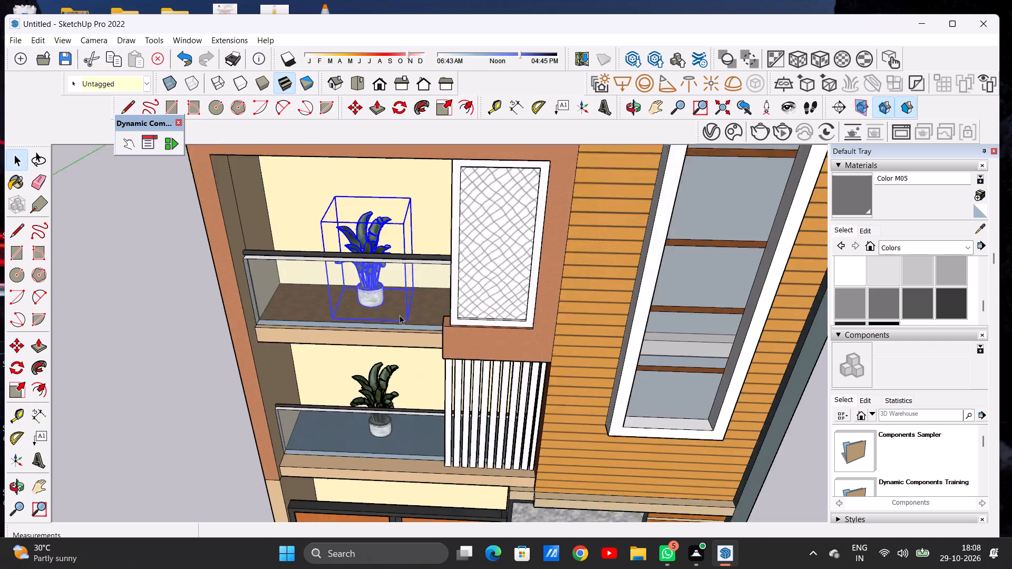
scroll(400, 315, down, 11)
middle_drag(403, 311, 346, 274)
click(274, 317)
Examine how the copied plant's pot sits on the upper balcony's brown floor.
scroll(366, 284, up, 7)
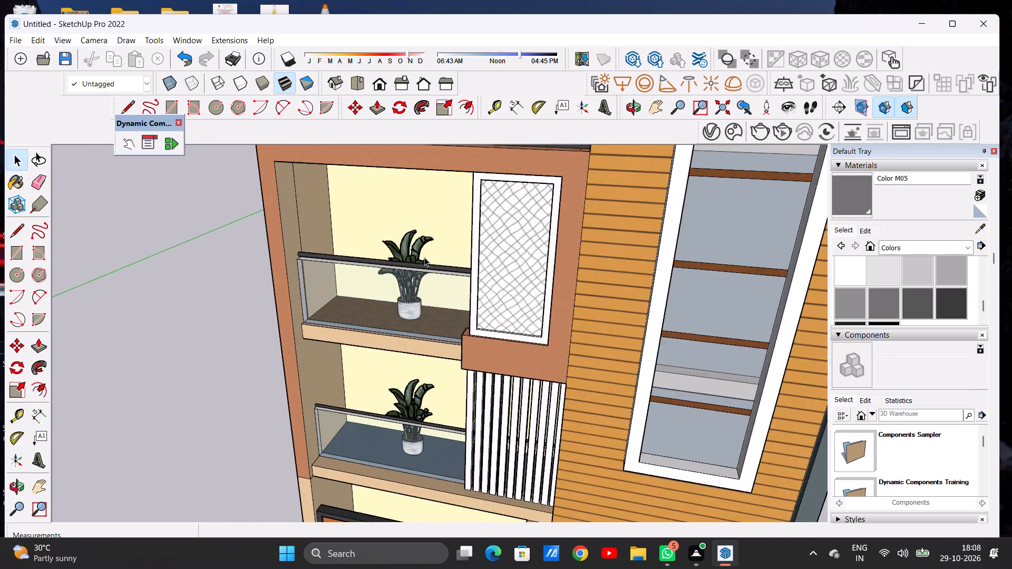
scroll(424, 257, up, 6)
middle_drag(439, 252, 381, 361)
scroll(394, 354, up, 8)
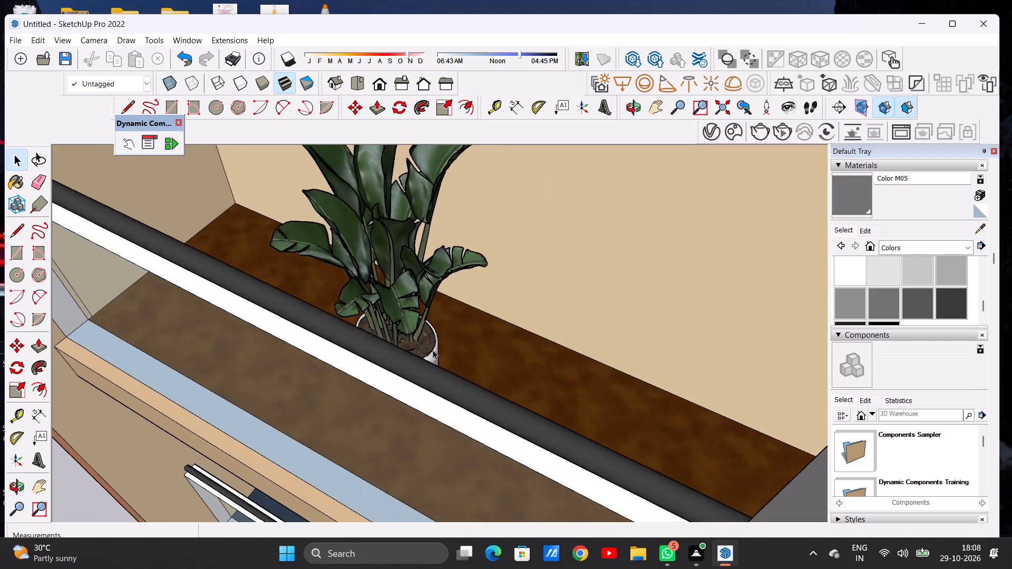
scroll(433, 350, up, 5)
middle_drag(449, 369, 348, 355)
click(277, 337)
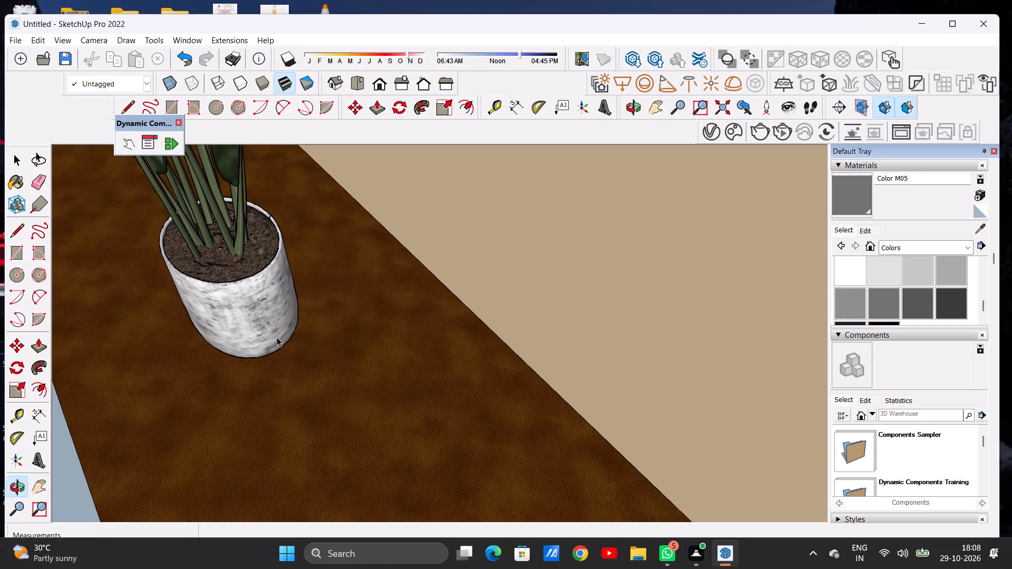
middle_drag(295, 358, 462, 310)
scroll(439, 347, down, 5)
scroll(427, 362, up, 1)
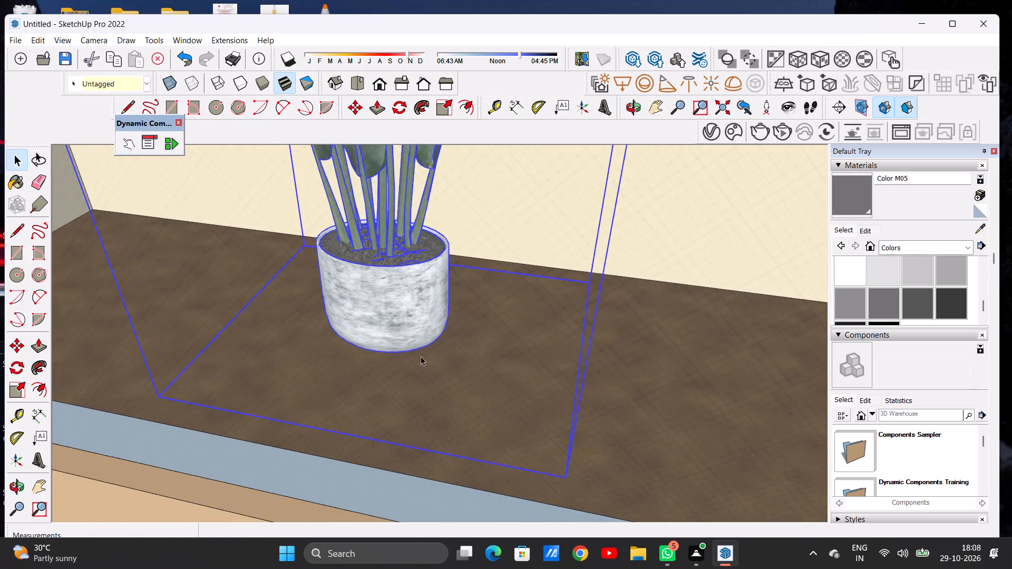
scroll(421, 357, down, 1)
scroll(421, 357, up, 1)
scroll(421, 357, down, 20)
scroll(427, 344, up, 1)
scroll(427, 343, down, 16)
scroll(423, 343, up, 1)
scroll(423, 343, down, 10)
middle_drag(372, 368, 452, 314)
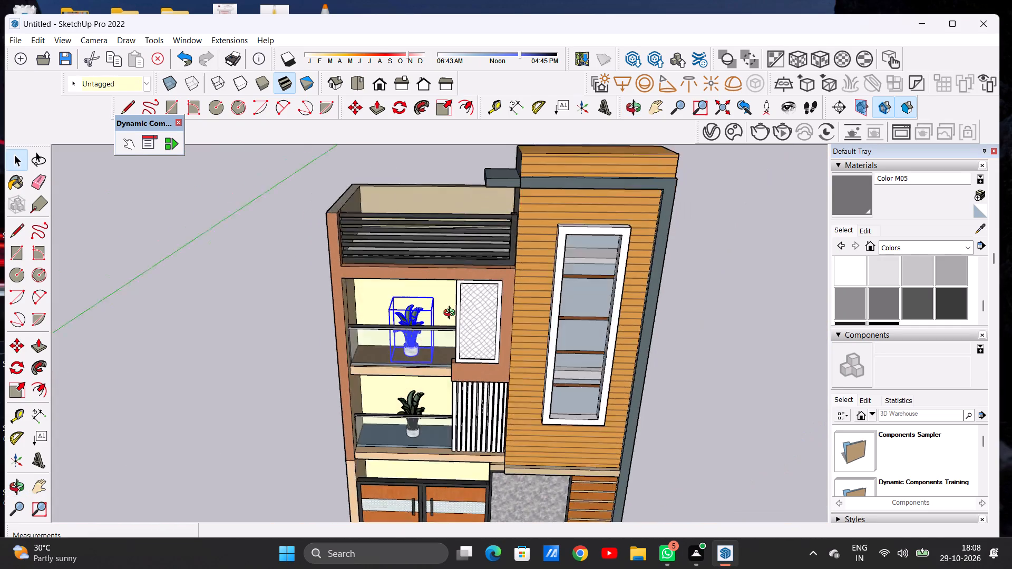
middle_drag(452, 314, 467, 309)
click(153, 425)
Review both balcony plants up close and against the whole front facade.
scroll(467, 356, up, 6)
middle_drag(468, 381, 431, 341)
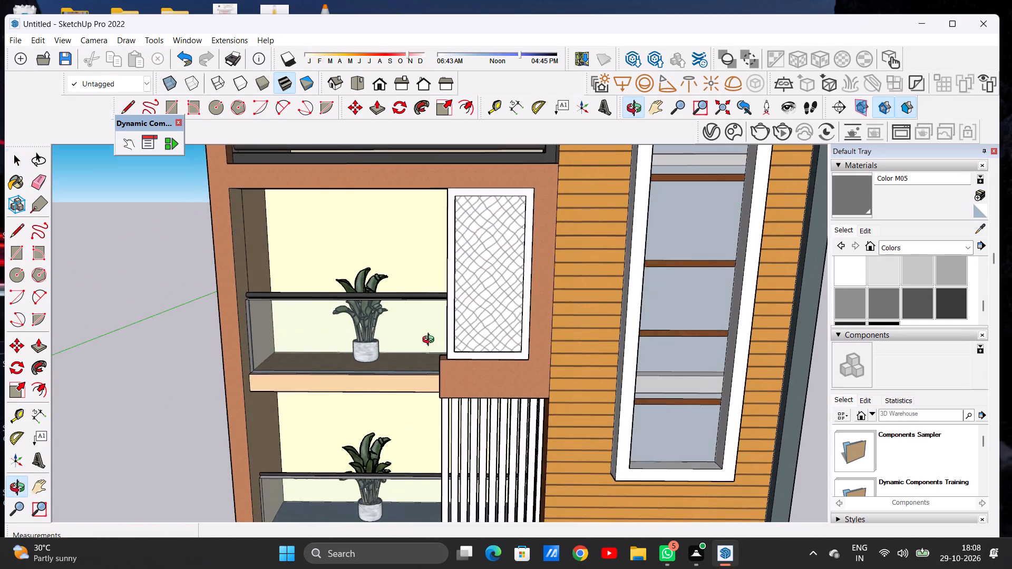
middle_drag(431, 341, 434, 343)
scroll(394, 322, down, 9)
scroll(392, 329, up, 1)
scroll(392, 329, down, 2)
scroll(383, 345, up, 12)
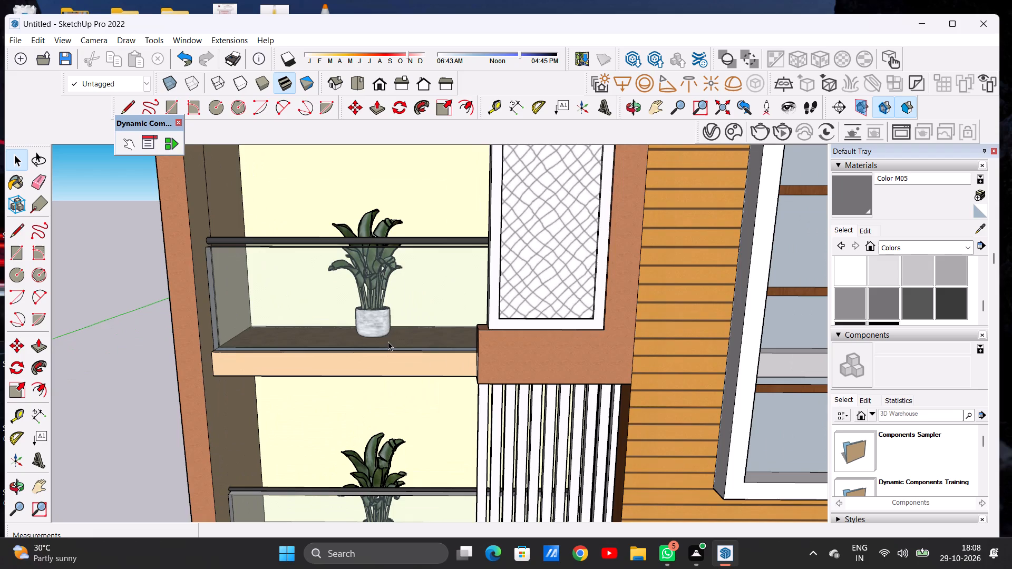
middle_drag(403, 316, 392, 333)
scroll(400, 333, up, 1)
scroll(424, 348, down, 10)
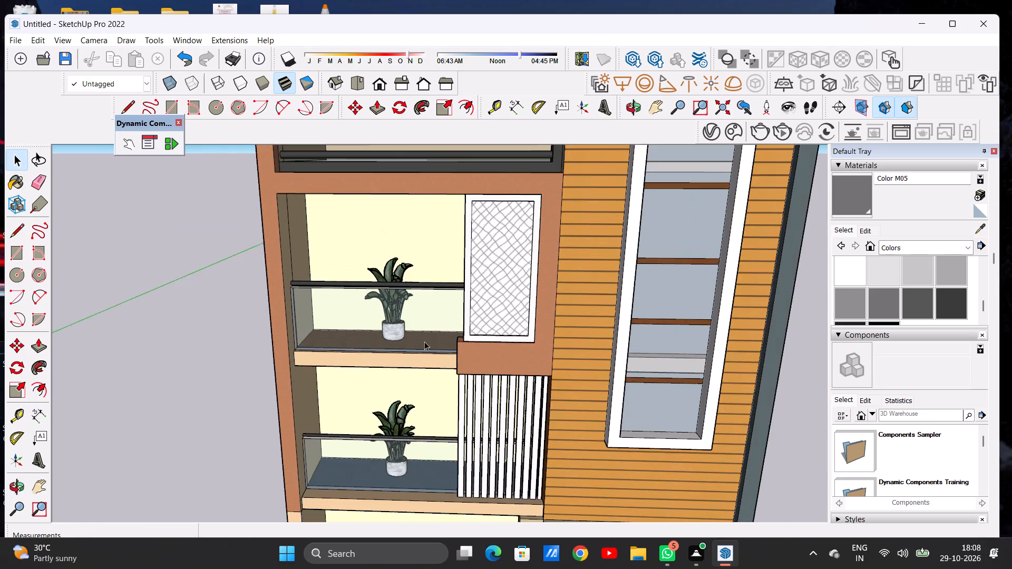
scroll(424, 341, down, 15)
scroll(415, 337, up, 6)
scroll(415, 337, down, 1)
scroll(415, 337, up, 16)
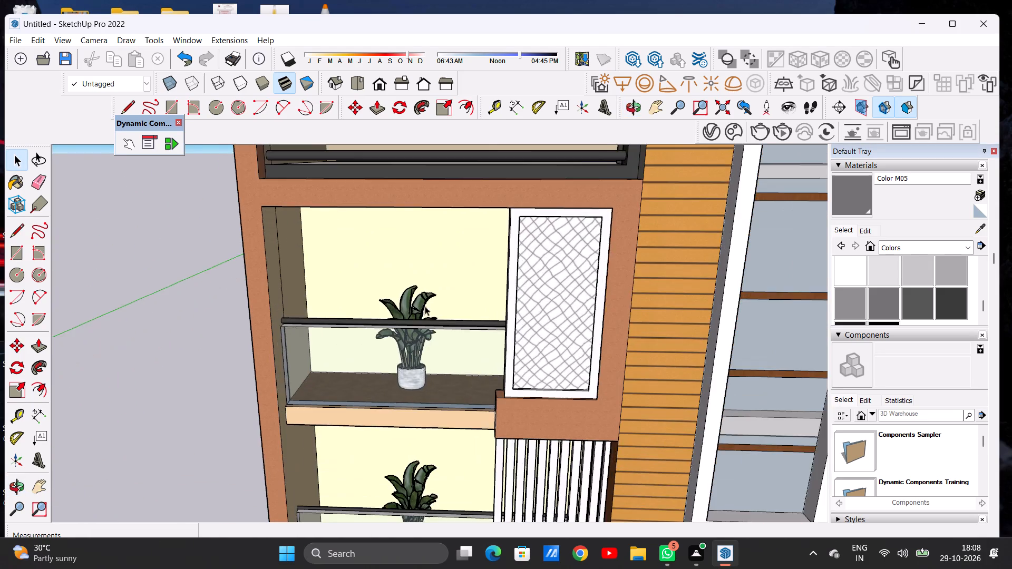
middle_drag(425, 306, 423, 289)
scroll(434, 306, down, 2)
scroll(434, 307, up, 1)
scroll(434, 307, down, 9)
scroll(424, 309, up, 1)
scroll(424, 309, down, 1)
scroll(424, 309, up, 1)
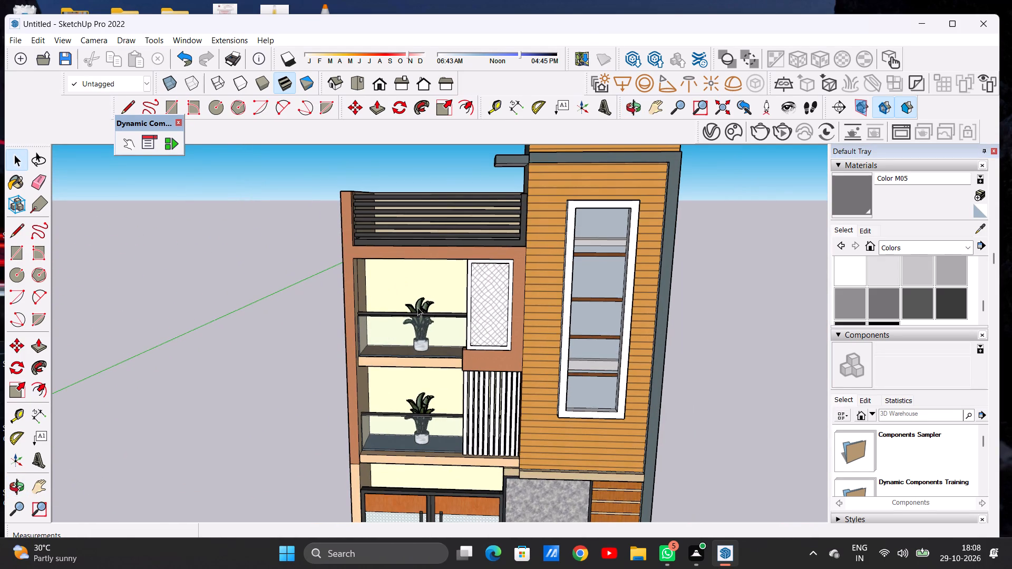
scroll(423, 300, down, 14)
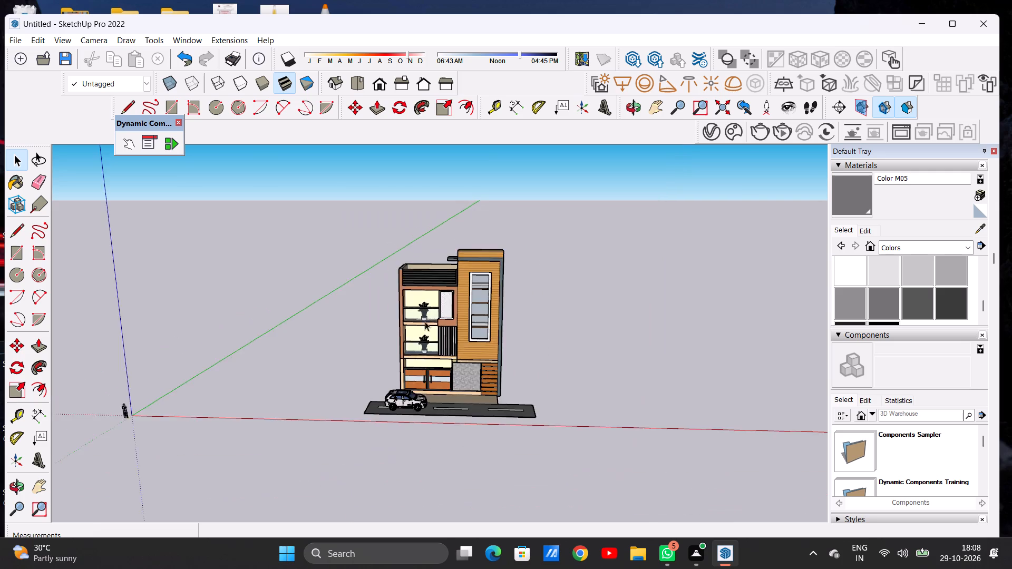
scroll(424, 329, up, 20)
scroll(424, 329, up, 2)
middle_drag(422, 264, 407, 308)
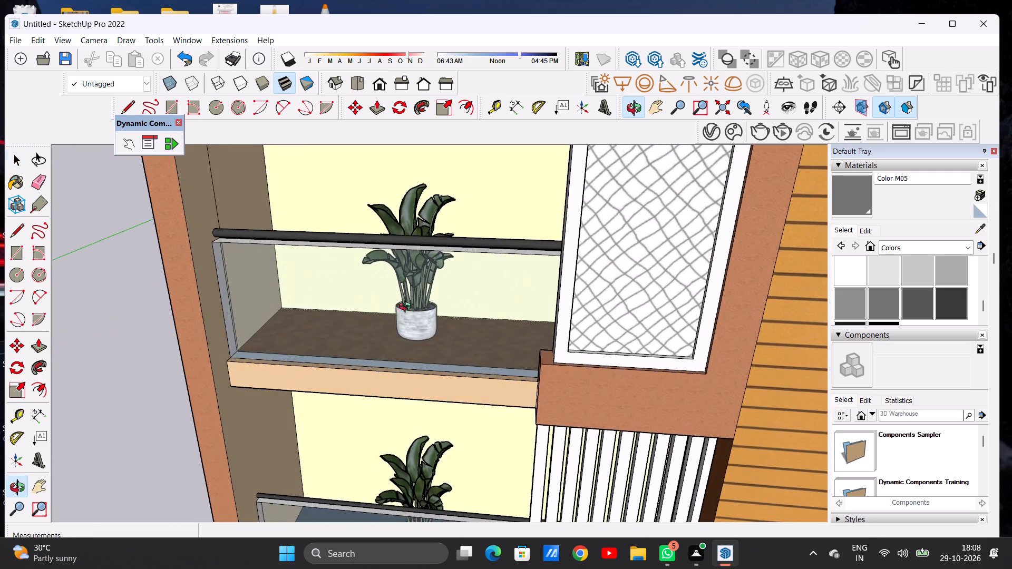
middle_drag(407, 308, 410, 306)
scroll(440, 306, down, 8)
scroll(437, 303, up, 1)
scroll(437, 303, down, 14)
middle_drag(424, 355, 439, 312)
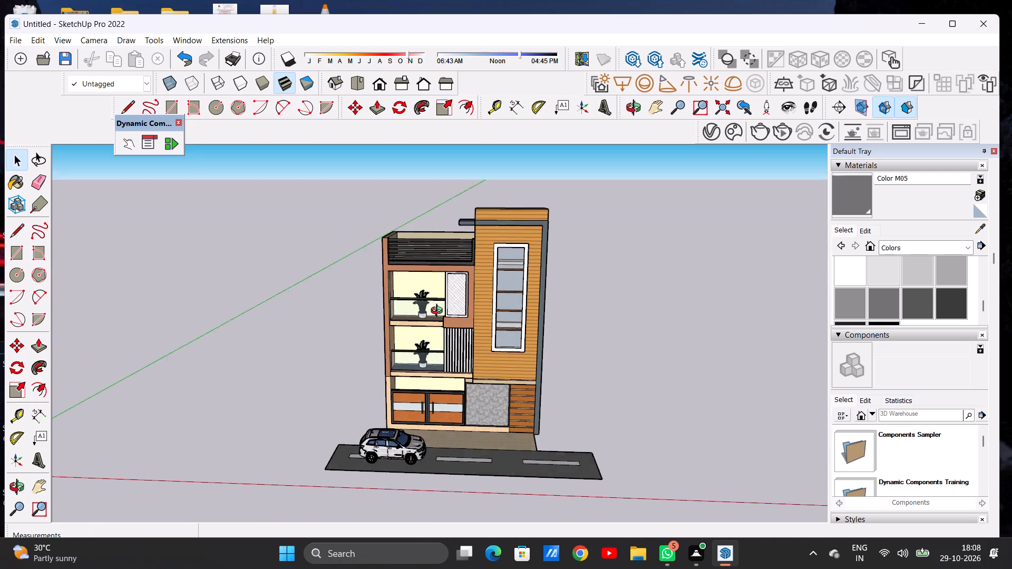
middle_drag(439, 312, 433, 305)
scroll(429, 302, up, 9)
scroll(421, 291, down, 1)
scroll(421, 291, up, 4)
scroll(421, 291, down, 1)
scroll(421, 291, up, 9)
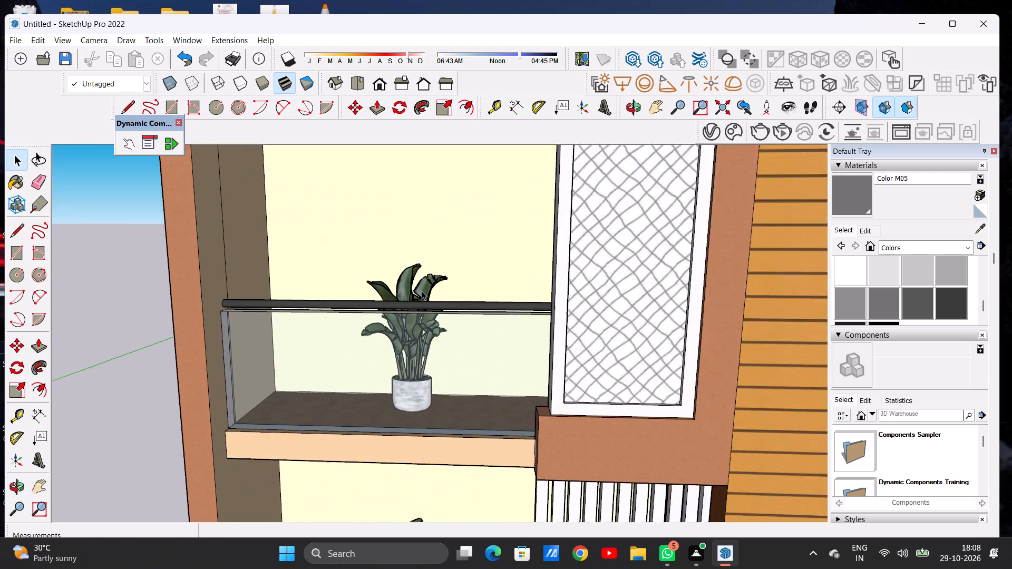
Examine the potted plants on both balconies up close and from the front to compare their heights with the railings.
scroll(422, 291, up, 3)
click(407, 287)
scroll(429, 289, down, 6)
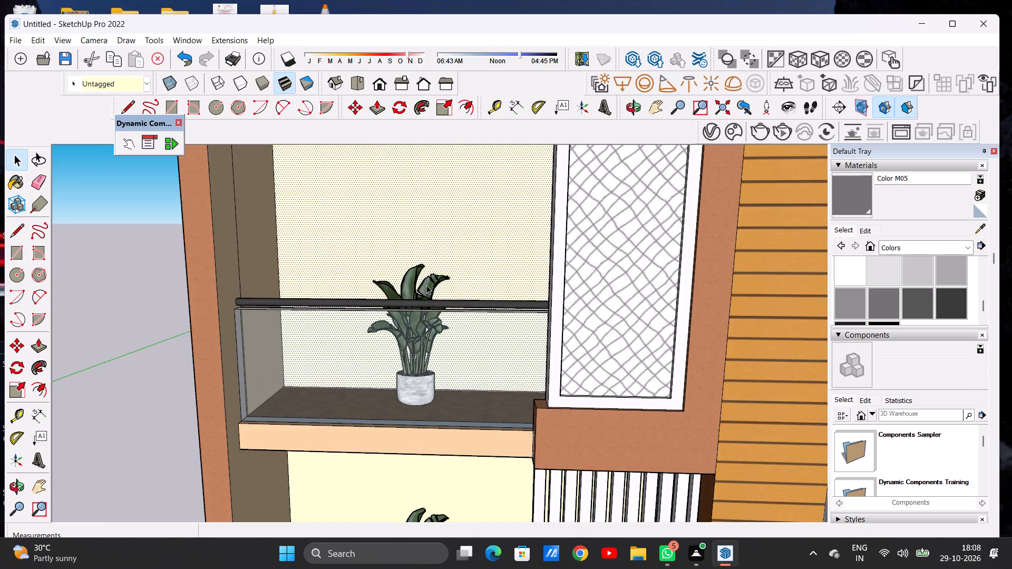
scroll(426, 285, down, 6)
click(266, 291)
scroll(421, 283, up, 12)
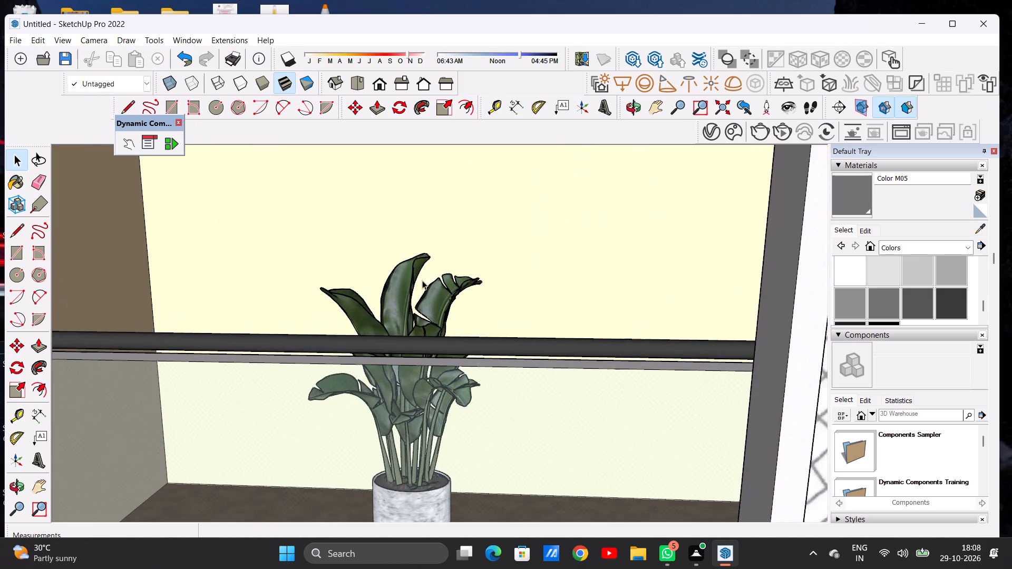
middle_drag(419, 277, 430, 382)
scroll(427, 289, down, 12)
scroll(418, 287, up, 1)
scroll(418, 287, down, 6)
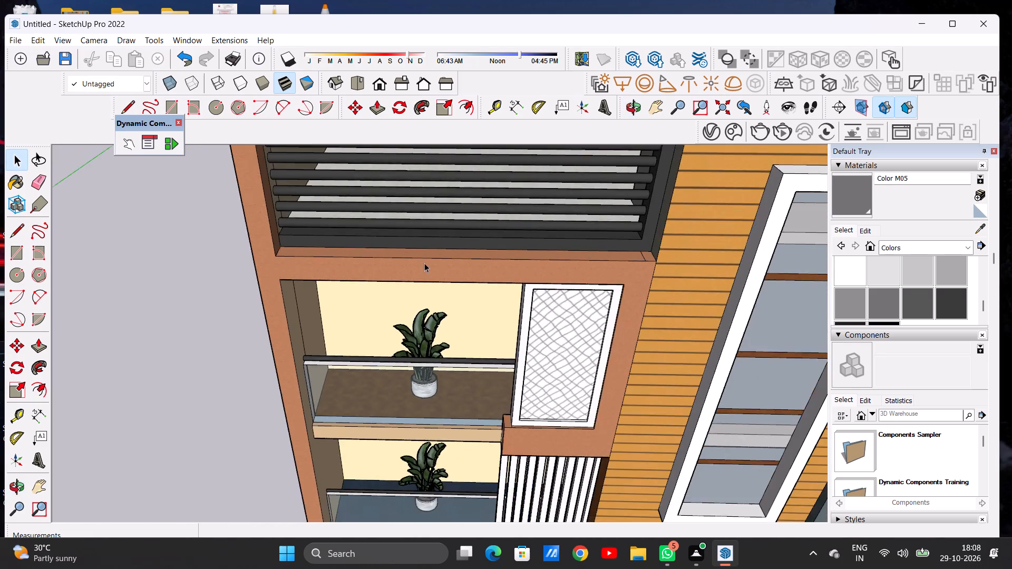
scroll(424, 263, down, 2)
scroll(427, 303, up, 20)
scroll(427, 303, up, 4)
scroll(415, 307, down, 1)
scroll(415, 307, up, 1)
middle_drag(416, 320, 414, 292)
scroll(414, 292, down, 1)
scroll(414, 292, up, 5)
click(431, 262)
scroll(451, 296, down, 6)
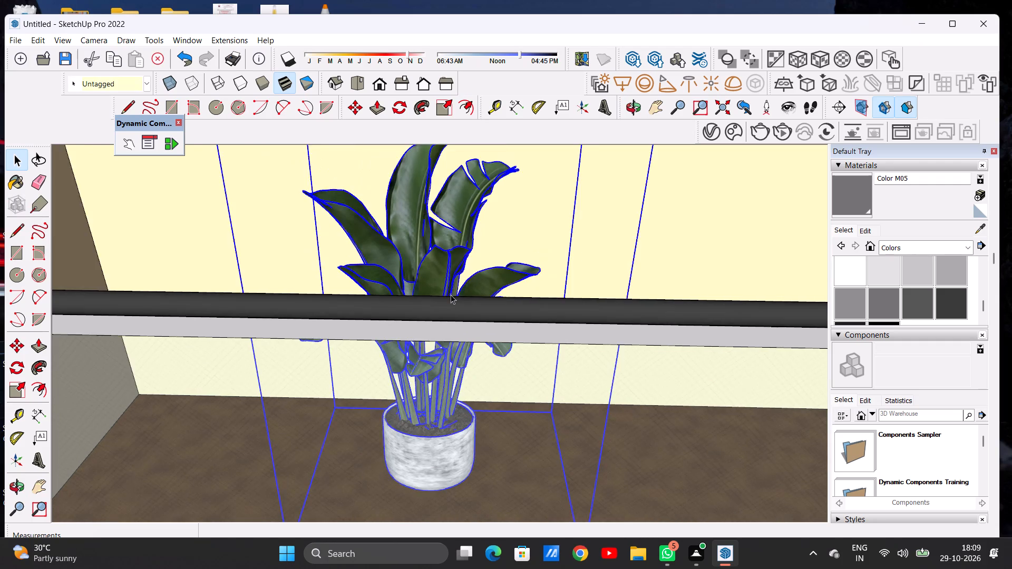
scroll(451, 295, down, 20)
click(286, 308)
middle_drag(436, 317, 437, 260)
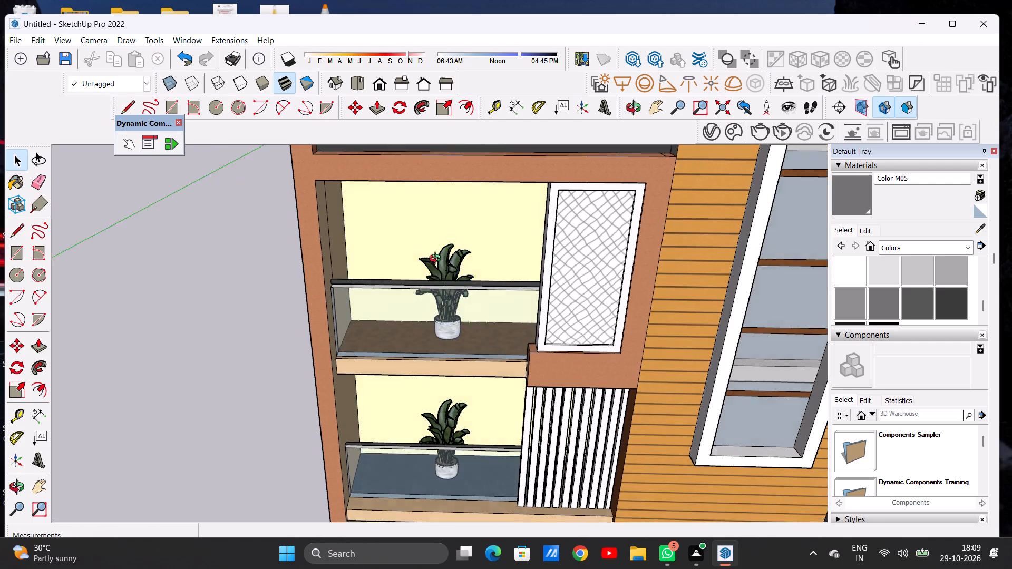
middle_drag(437, 260, 437, 208)
scroll(439, 295, down, 10)
Scale the upper balcony's potted plant slightly taller along the blue axis.
middle_drag(446, 280, 431, 369)
scroll(447, 249, up, 13)
click(427, 308)
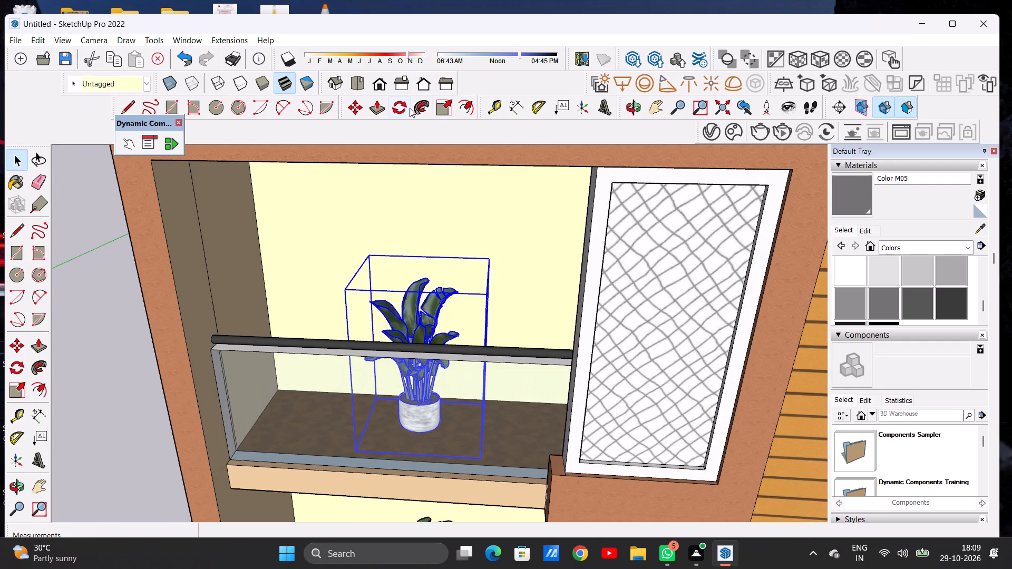
click(435, 115)
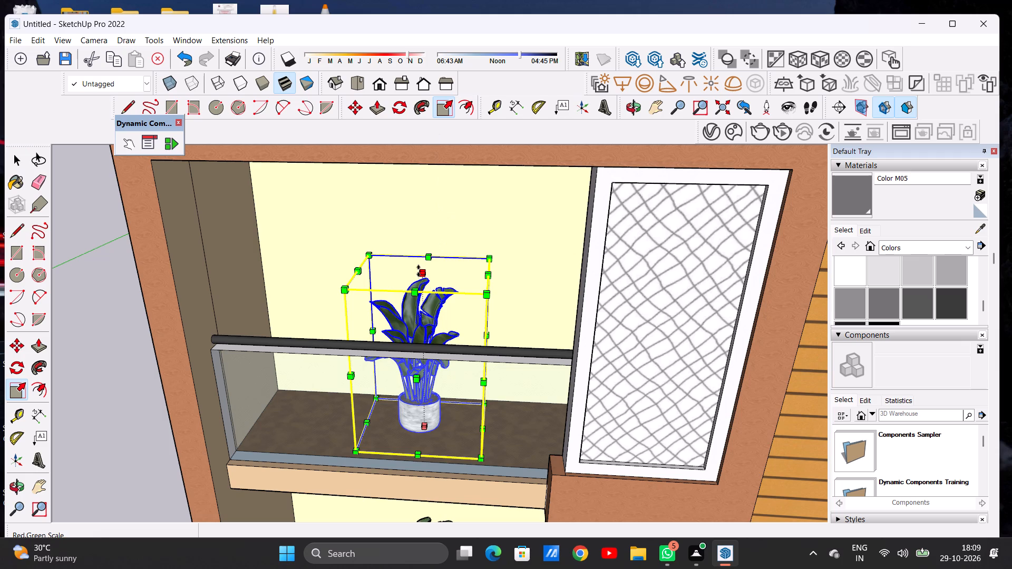
click(419, 271)
click(419, 250)
key(space)
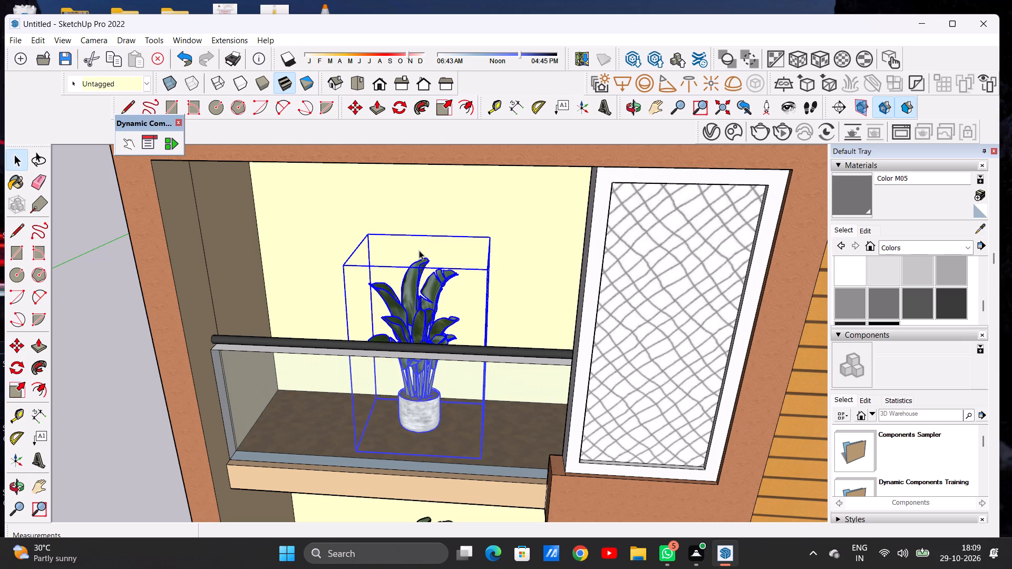
scroll(456, 289, down, 15)
middle_drag(437, 349, 446, 295)
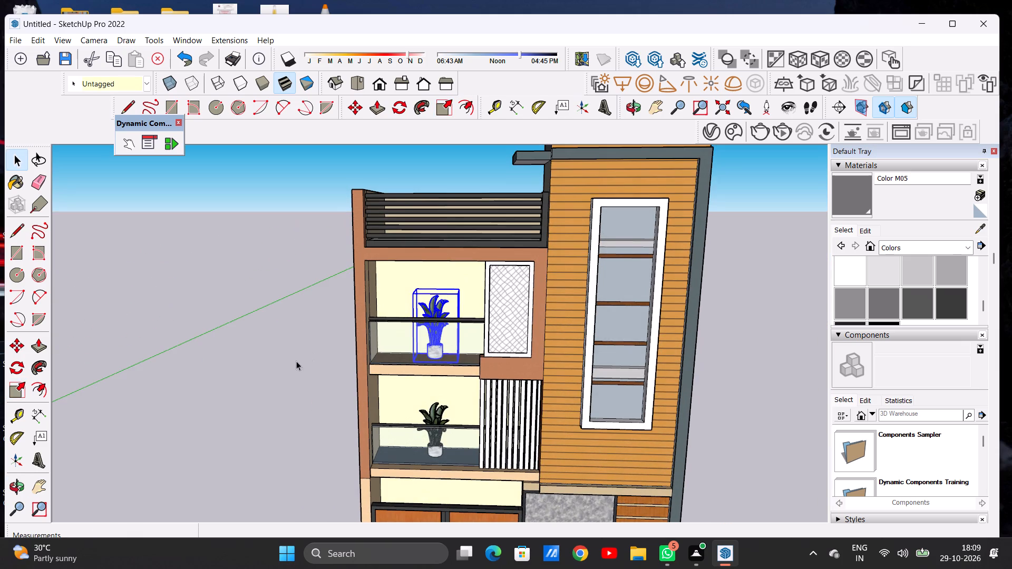
click(296, 361)
Review both balcony plants from several angles and against the whole front facade.
scroll(435, 326, down, 12)
scroll(445, 360, up, 17)
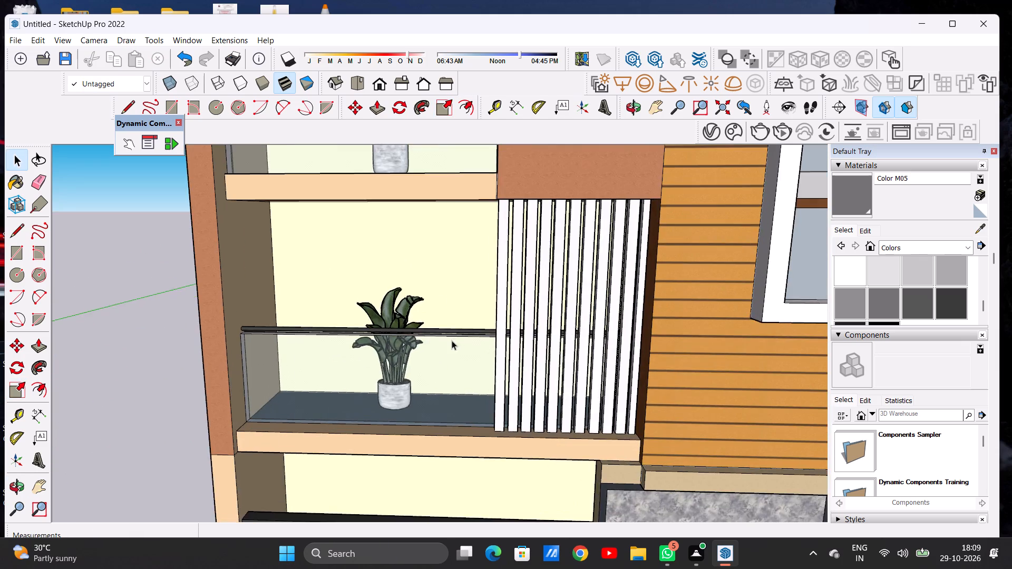
middle_drag(459, 342, 460, 359)
scroll(435, 368, down, 20)
scroll(435, 368, down, 3)
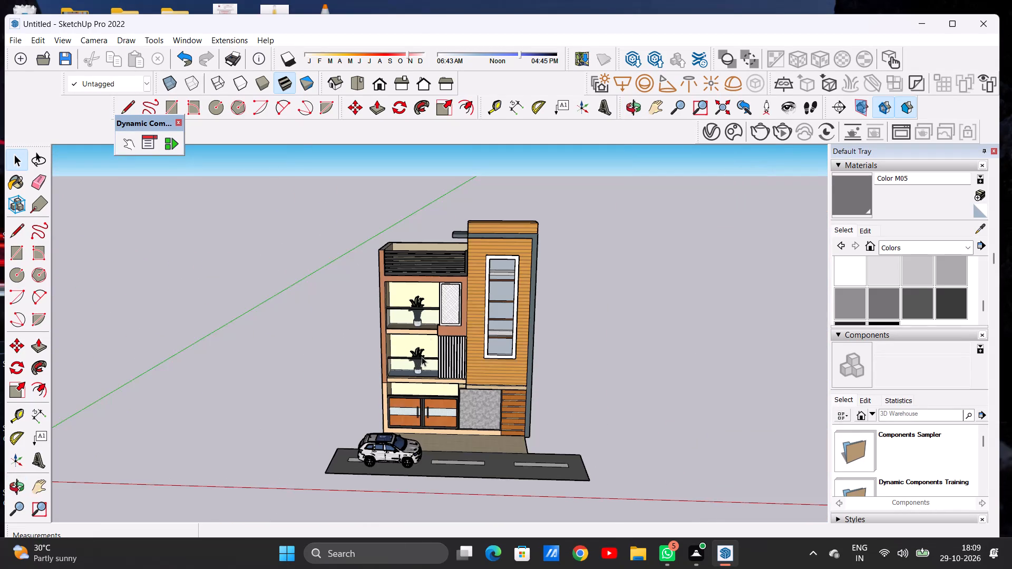
scroll(428, 316, up, 1)
scroll(429, 314, down, 1)
scroll(429, 314, up, 8)
middle_drag(422, 307, 436, 309)
scroll(431, 340, down, 15)
scroll(424, 365, up, 9)
scroll(427, 389, down, 1)
scroll(427, 389, up, 5)
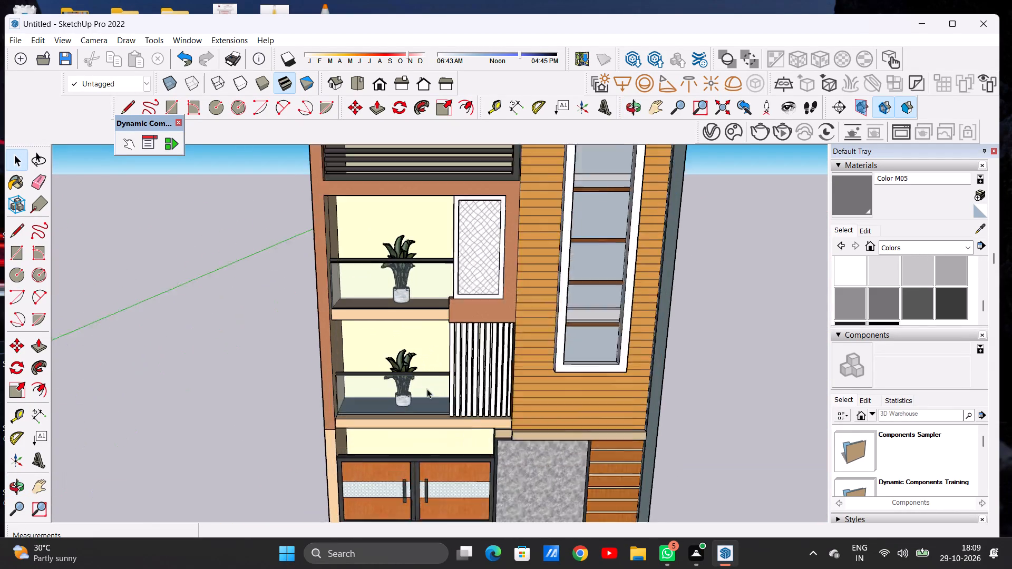
scroll(427, 389, up, 1)
scroll(466, 372, up, 1)
middle_drag(461, 370, 464, 426)
scroll(421, 360, down, 8)
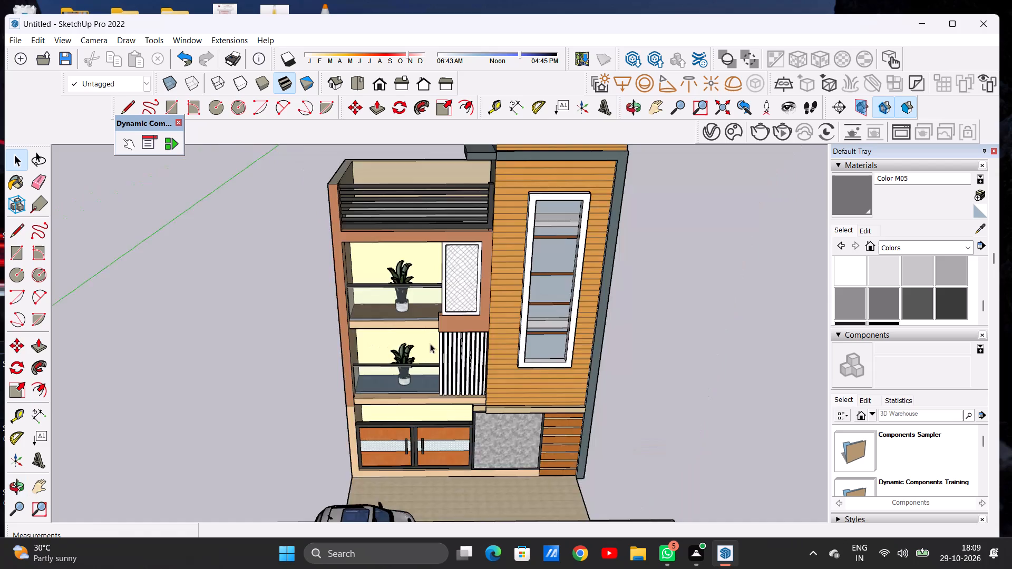
scroll(430, 344, down, 6)
scroll(443, 316, up, 20)
scroll(443, 316, up, 1)
middle_drag(417, 294, 255, 325)
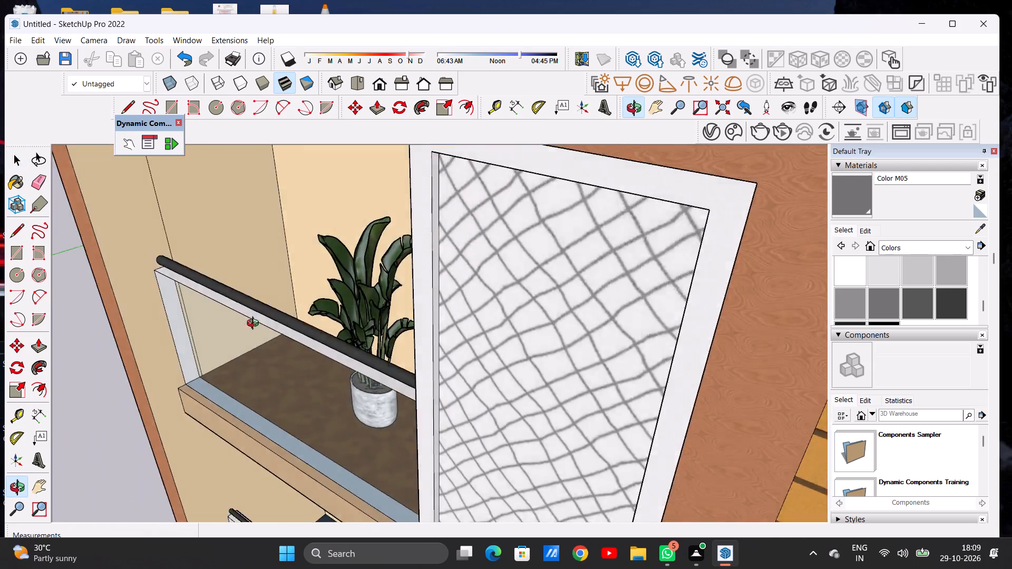
middle_drag(255, 325, 402, 297)
scroll(432, 315, down, 3)
scroll(432, 315, up, 1)
scroll(433, 316, down, 20)
scroll(433, 316, down, 2)
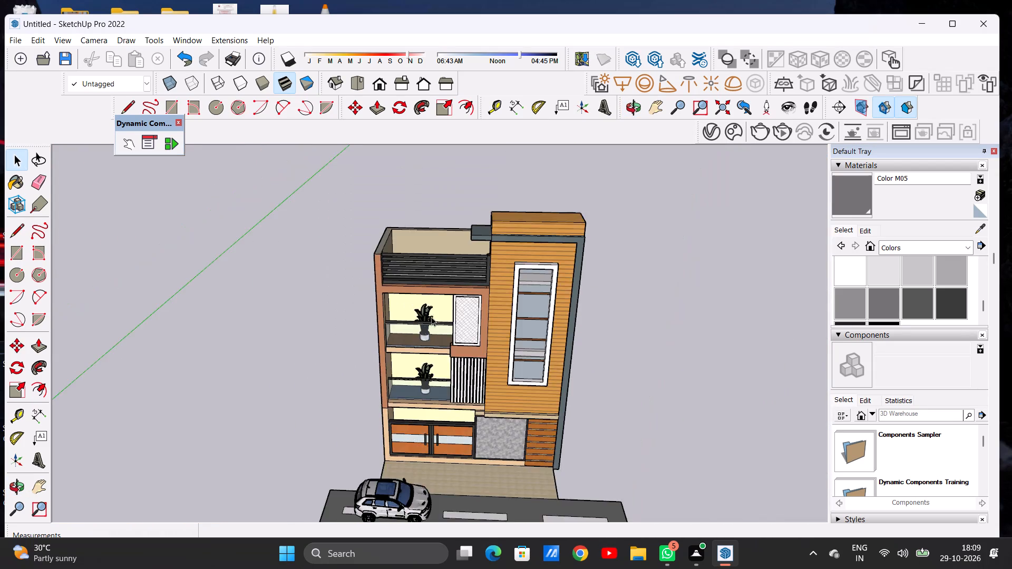
scroll(431, 317, down, 10)
scroll(429, 351, up, 20)
scroll(429, 351, up, 1)
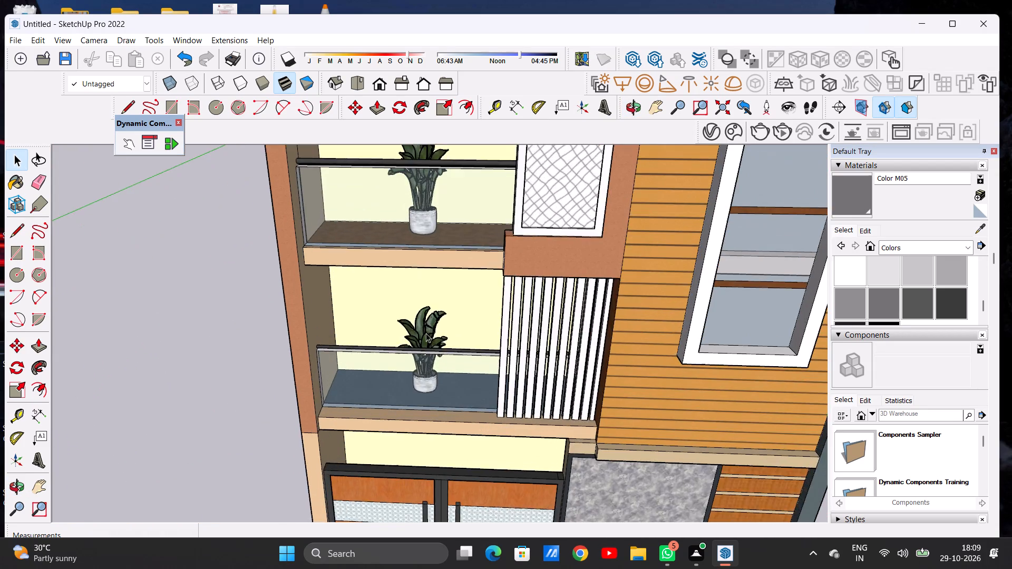
middle_drag(429, 323, 425, 307)
scroll(441, 351, down, 2)
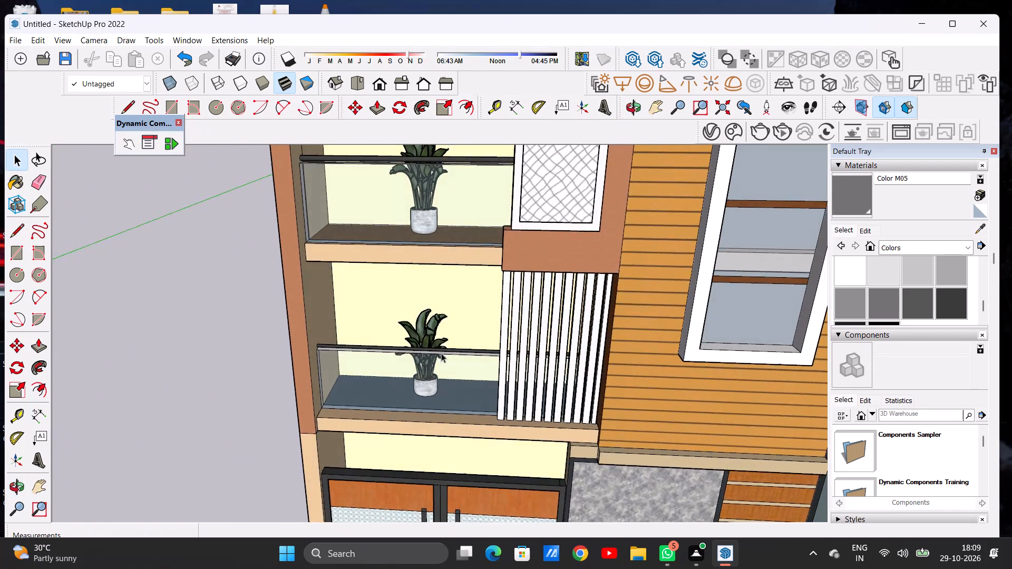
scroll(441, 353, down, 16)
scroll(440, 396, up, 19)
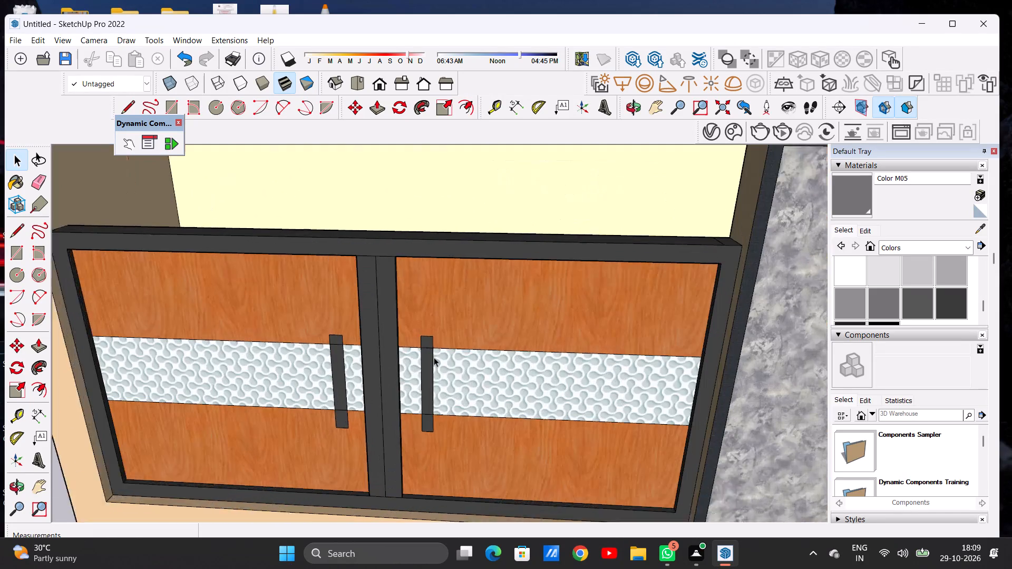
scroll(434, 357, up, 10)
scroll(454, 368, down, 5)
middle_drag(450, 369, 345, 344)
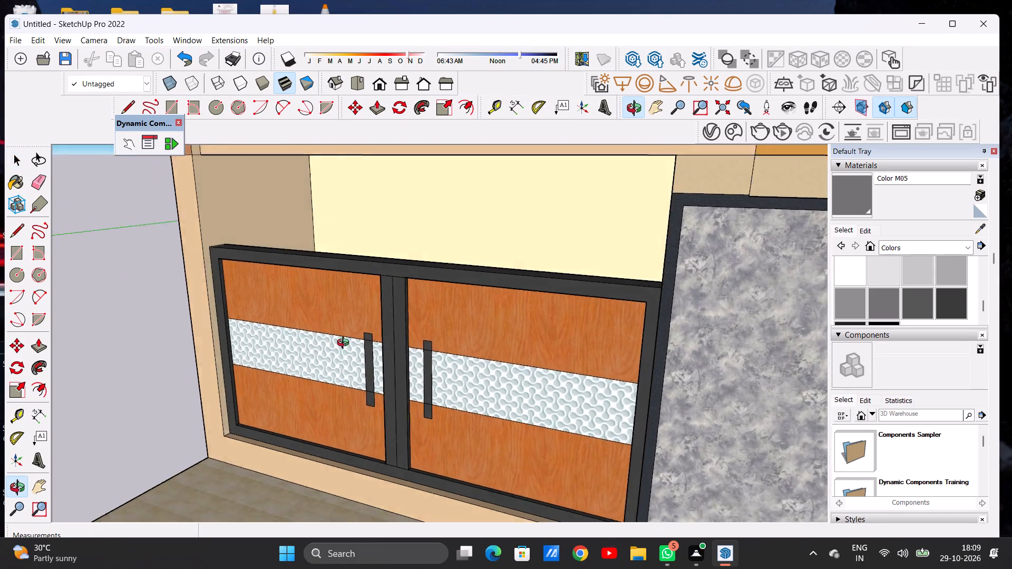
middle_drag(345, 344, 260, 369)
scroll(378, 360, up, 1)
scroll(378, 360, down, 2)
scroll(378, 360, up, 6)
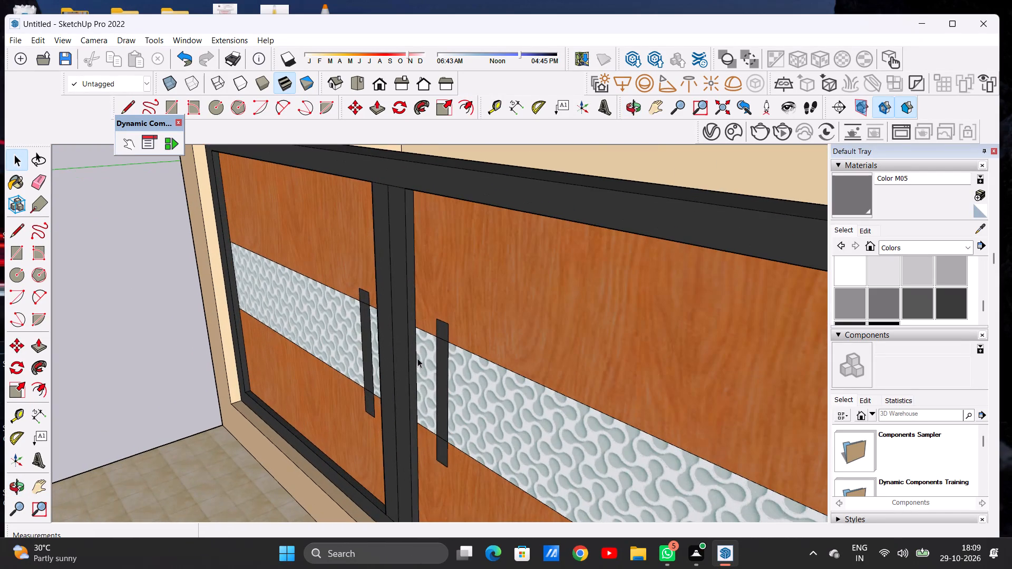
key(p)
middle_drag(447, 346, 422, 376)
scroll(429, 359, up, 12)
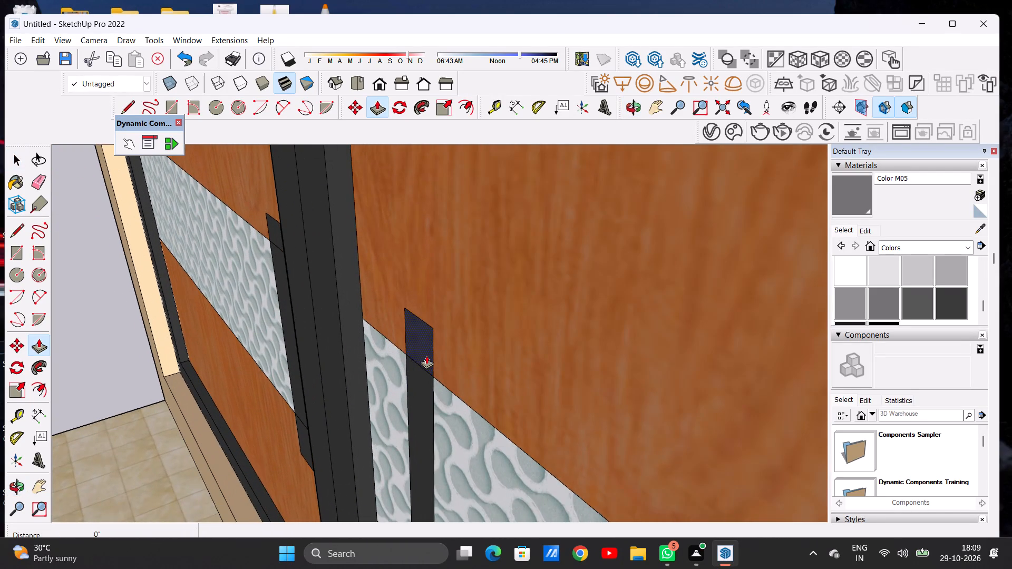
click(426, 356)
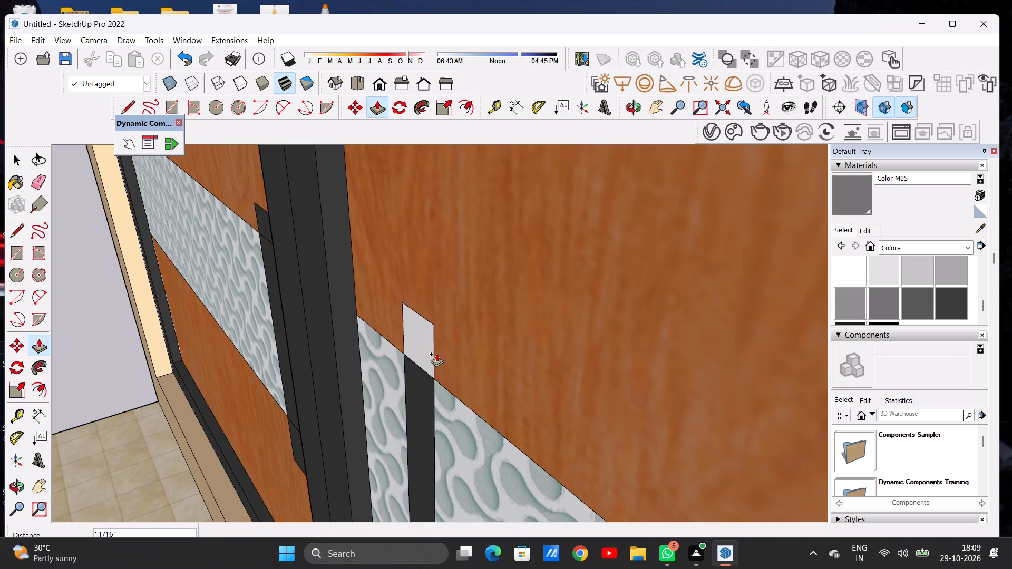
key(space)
Erase the two dividing edges that cross the dark handle of the right ground-floor door.
scroll(433, 329, down, 16)
middle_drag(454, 320, 577, 295)
scroll(500, 316, up, 2)
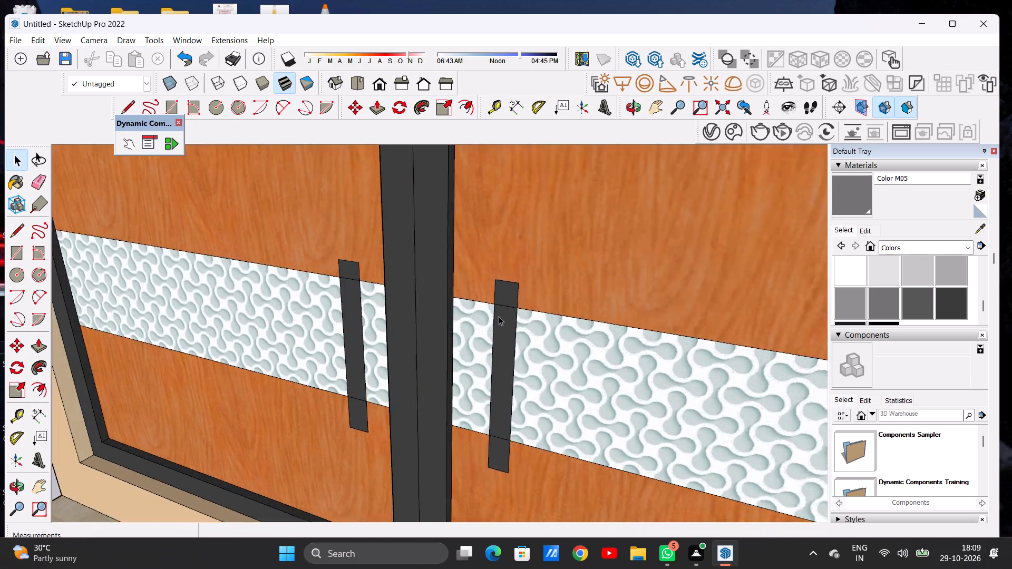
scroll(499, 316, up, 17)
scroll(517, 299, down, 20)
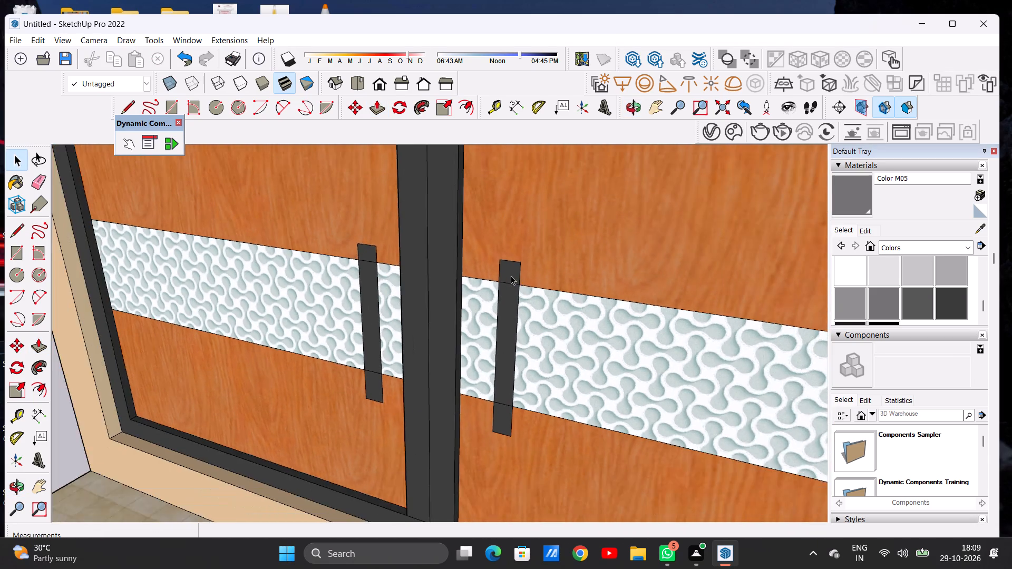
scroll(529, 400, up, 3)
scroll(523, 406, down, 1)
scroll(522, 407, up, 16)
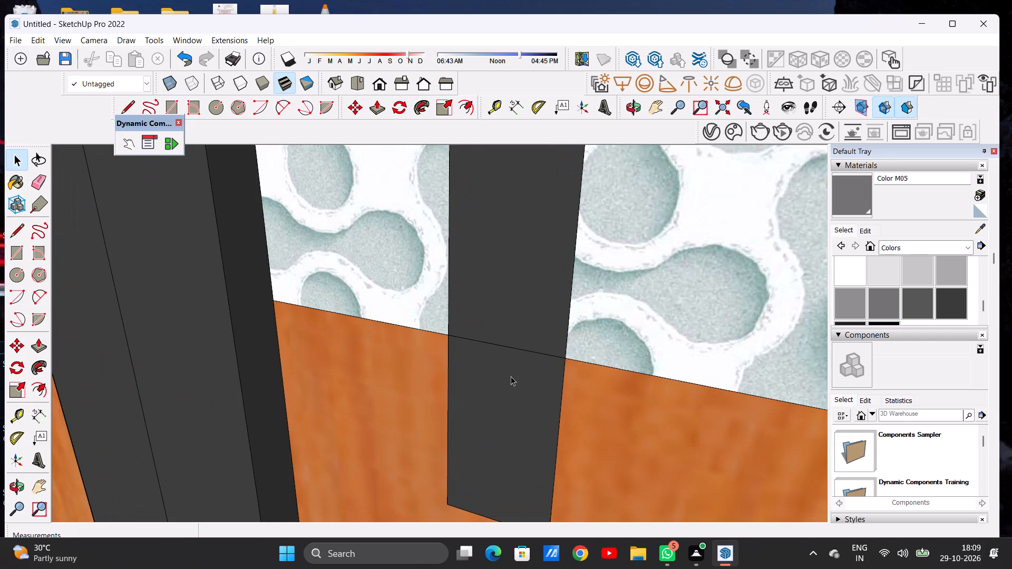
key(e)
scroll(512, 358, up, 1)
drag(518, 343, 510, 360)
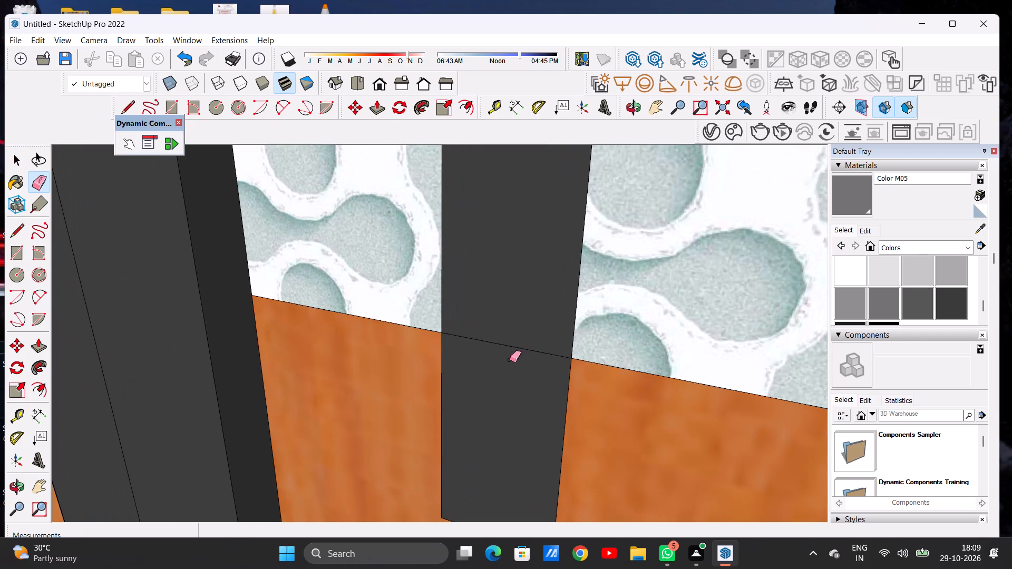
drag(510, 360, 510, 360)
scroll(509, 387, down, 18)
scroll(555, 225, up, 1)
scroll(551, 220, down, 1)
scroll(550, 219, up, 8)
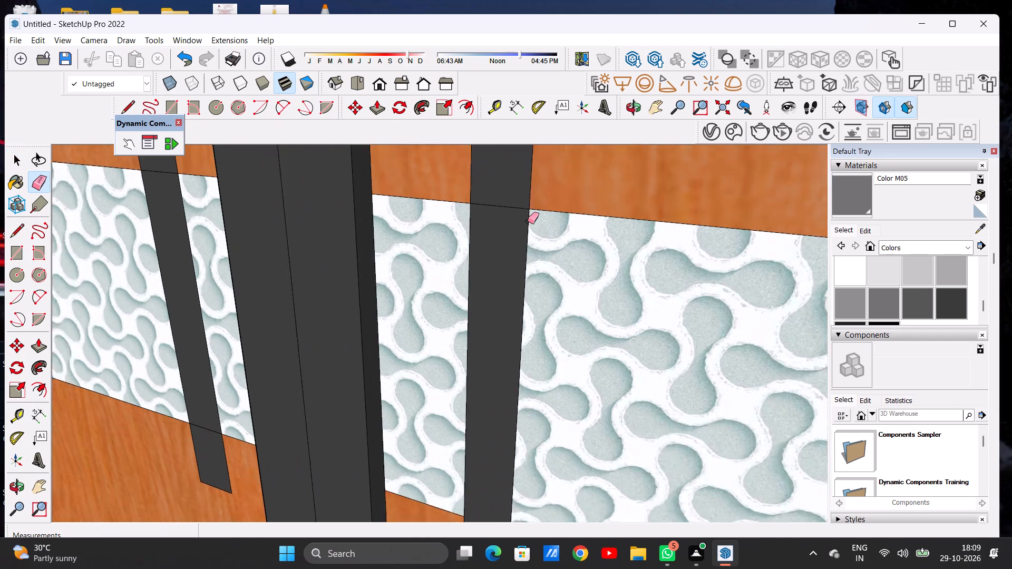
scroll(528, 221, up, 1)
drag(509, 200, 504, 211)
Erase the two dividing edges that cross the dark handle of the left ground-floor door.
scroll(513, 257, down, 7)
scroll(513, 318, up, 1)
scroll(513, 318, down, 13)
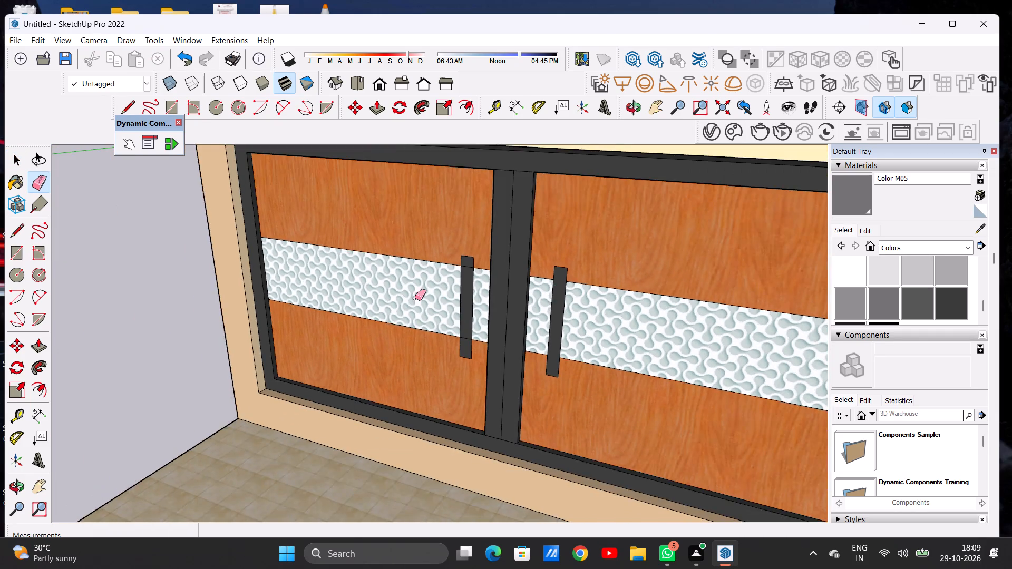
middle_drag(415, 298, 701, 240)
middle_drag(603, 261, 521, 306)
scroll(415, 316, up, 16)
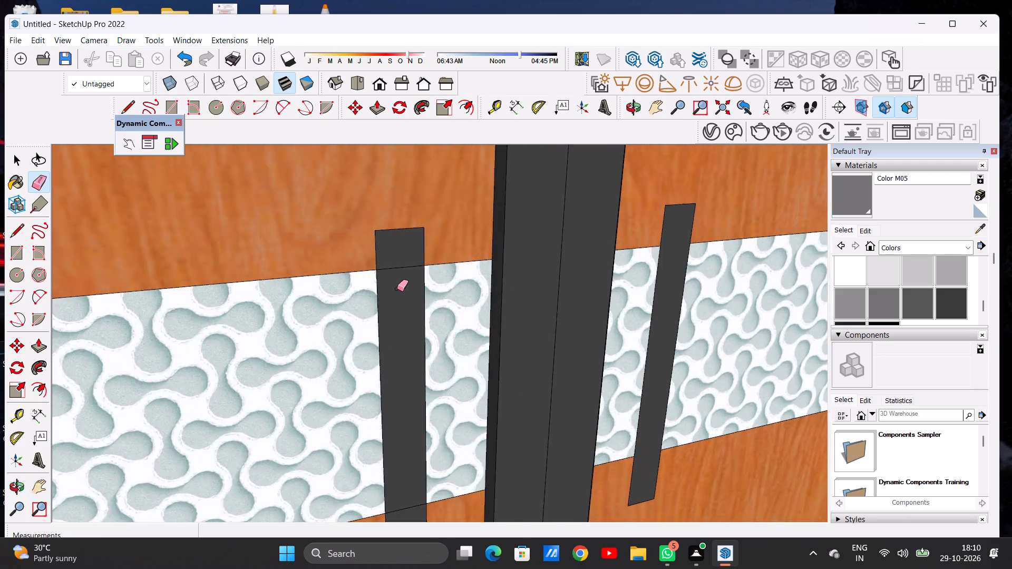
scroll(397, 289, up, 4)
drag(402, 249, 407, 270)
scroll(414, 252, down, 13)
scroll(402, 408, up, 9)
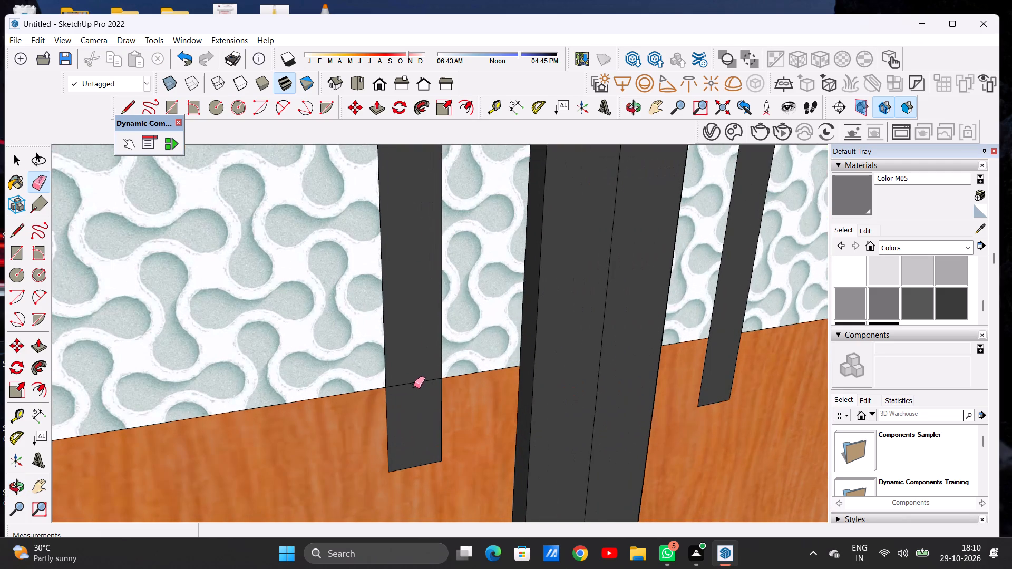
drag(411, 366, 415, 384)
key(space)
Push/Pull the left door's handle face outward about 4 7/8".
text(P)
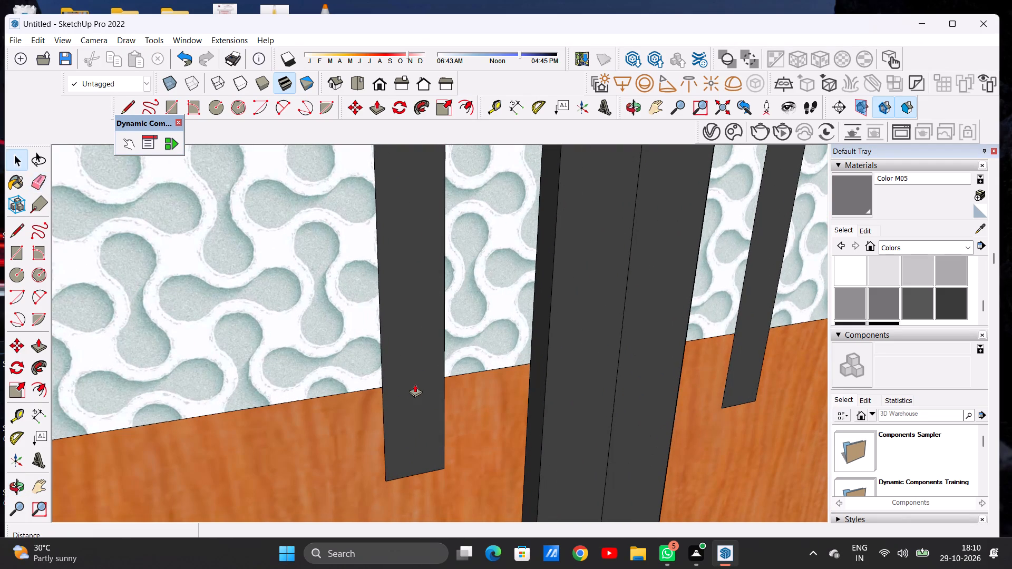
scroll(423, 384, down, 9)
middle_drag(387, 404, 463, 415)
scroll(447, 419, up, 3)
scroll(447, 419, down, 1)
scroll(447, 419, up, 1)
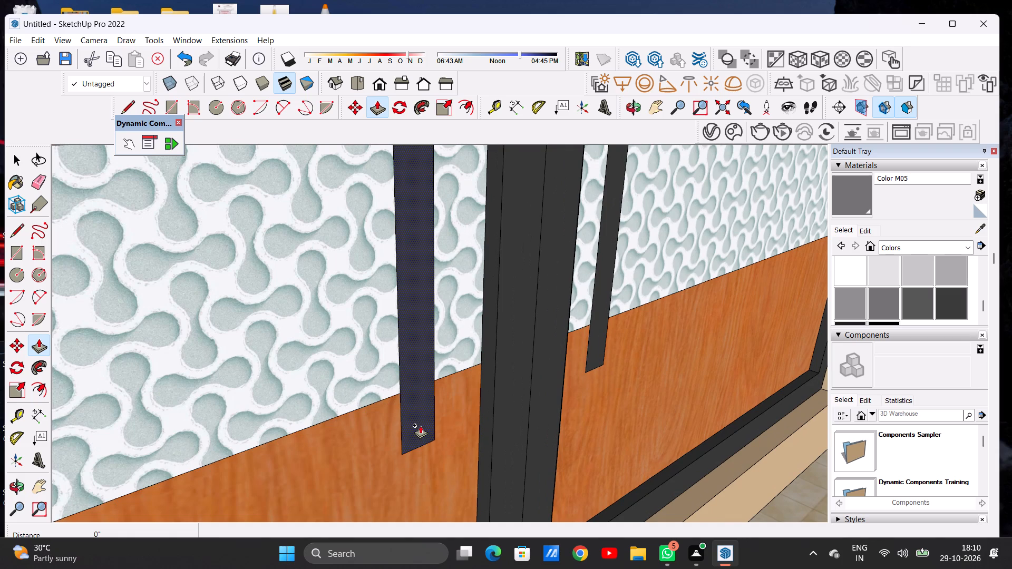
click(414, 425)
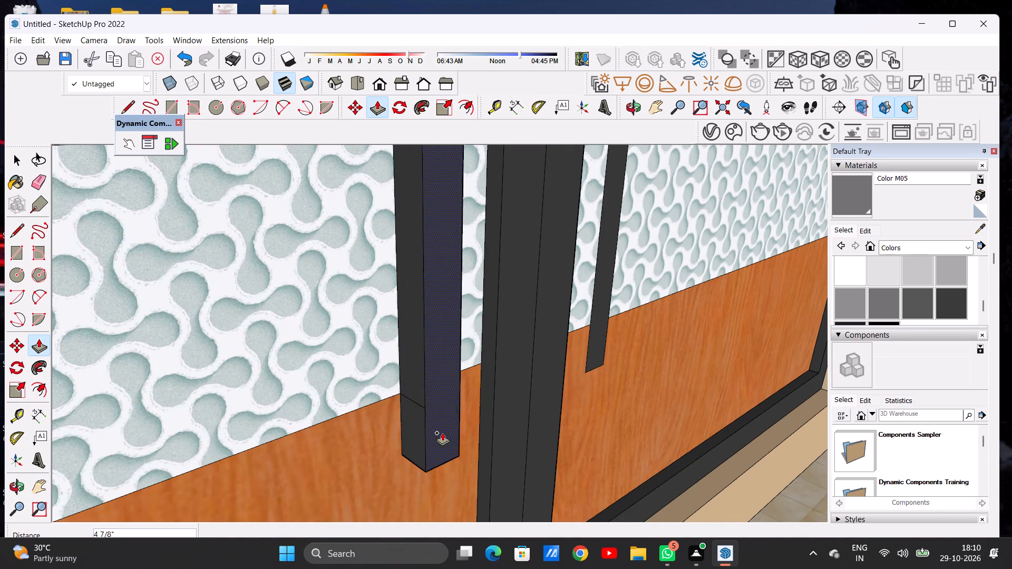
click(438, 427)
scroll(423, 439, down, 12)
middle_drag(528, 385, 293, 419)
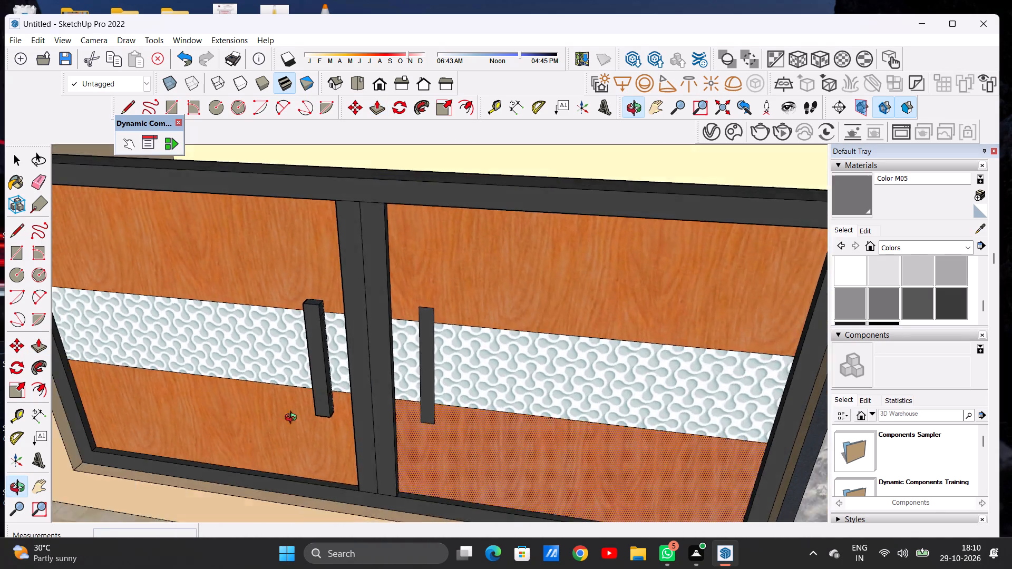
Push/Pull the right ground-floor door's handle face outward to match the depth of the left door's handle.
middle_drag(293, 419, 256, 443)
scroll(403, 358, up, 5)
click(406, 327)
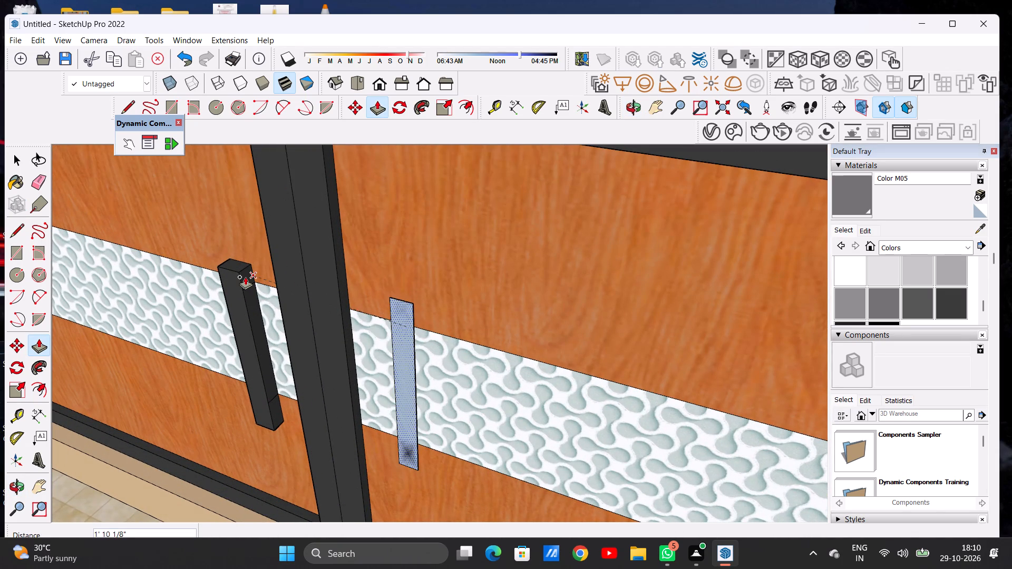
click(245, 272)
key(space)
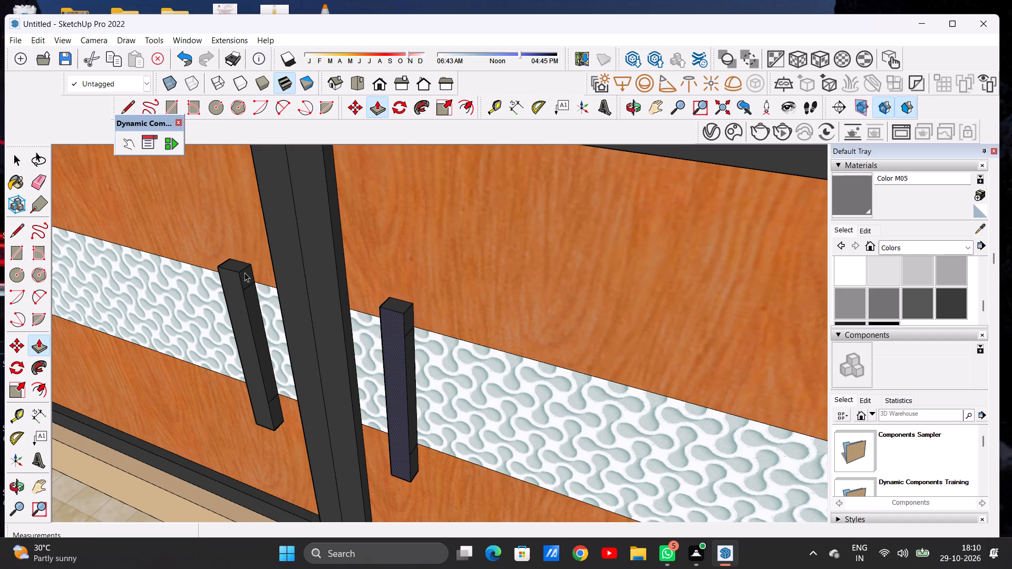
Examine both raised door handles close up, at an angle and against the front of the house.
scroll(274, 317, down, 6)
scroll(411, 344, down, 2)
scroll(427, 350, up, 1)
scroll(431, 350, down, 15)
middle_drag(384, 342, 503, 288)
click(384, 84)
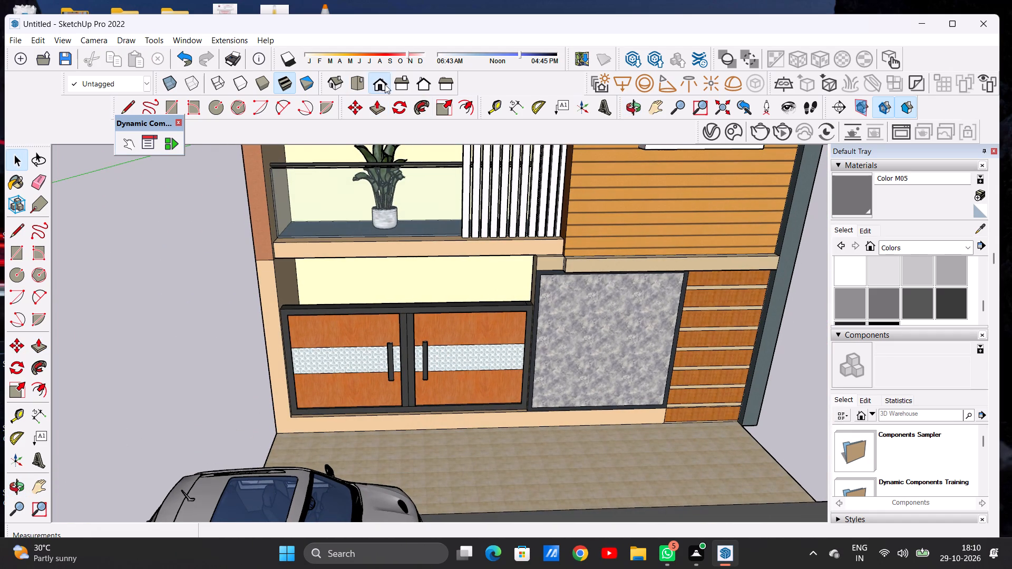
scroll(404, 416, down, 19)
middle_drag(439, 371, 435, 464)
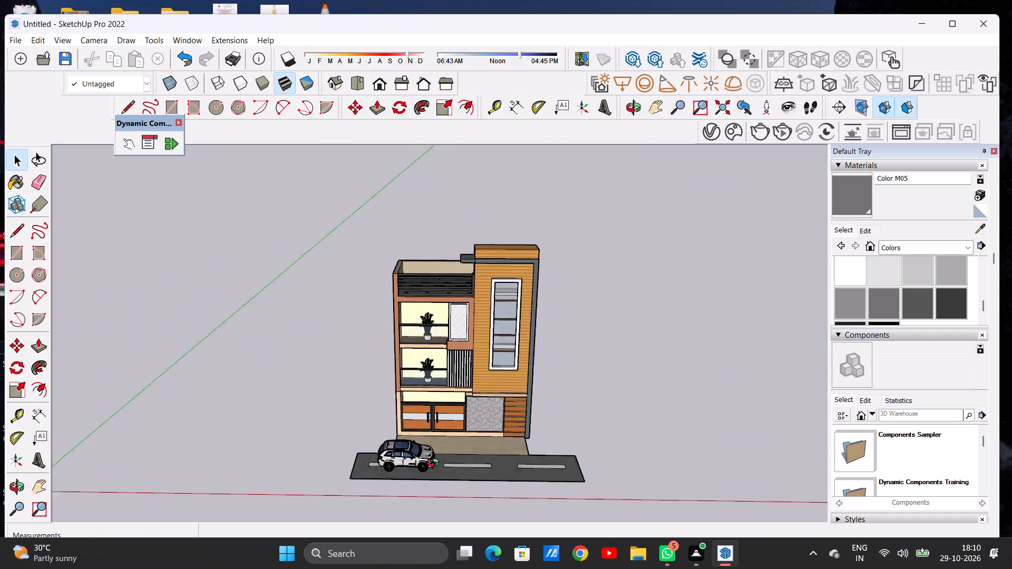
middle_drag(435, 464, 437, 456)
scroll(433, 408, up, 20)
scroll(434, 408, down, 1)
scroll(434, 408, up, 3)
scroll(430, 405, down, 1)
middle_drag(437, 396, 334, 430)
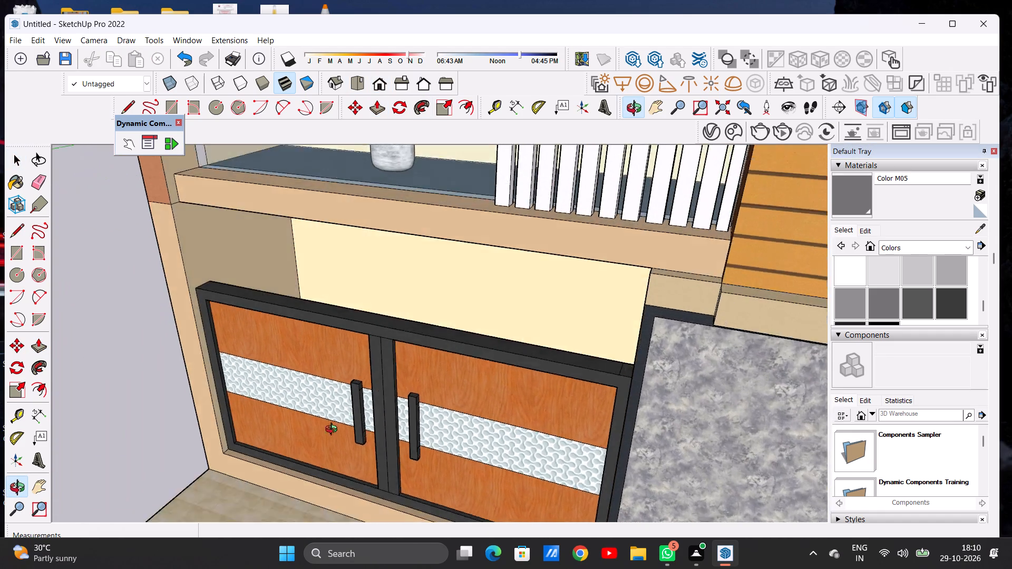
middle_drag(334, 430, 430, 379)
scroll(433, 396, up, 1)
scroll(466, 417, down, 9)
scroll(466, 418, up, 1)
scroll(454, 417, down, 1)
scroll(454, 417, up, 2)
scroll(454, 417, down, 6)
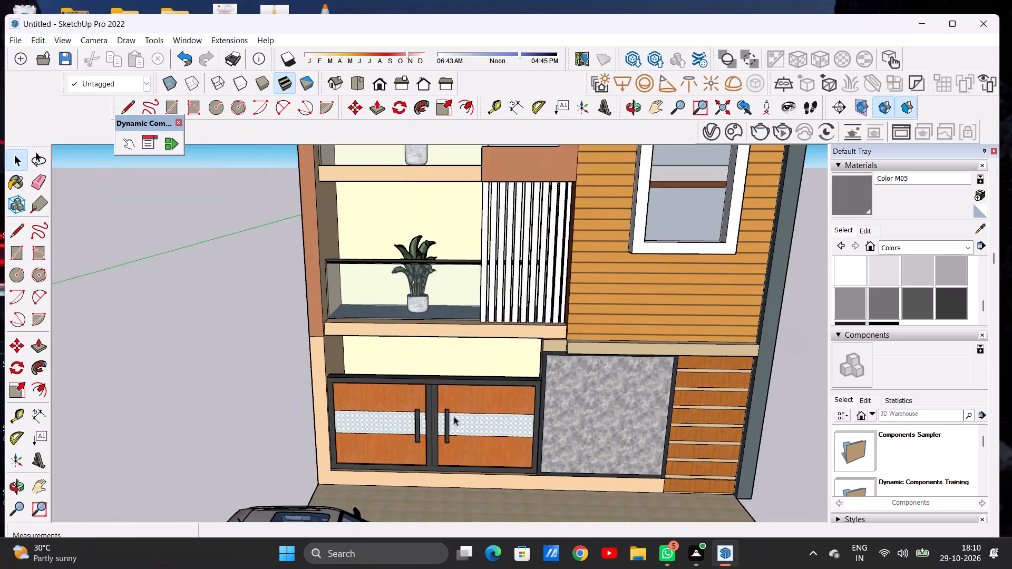
Review the whole front facade, from the balconies and their plants to the ground-floor doors, car and road.
scroll(454, 416, down, 7)
scroll(439, 416, up, 1)
scroll(439, 419, down, 12)
scroll(436, 356, up, 5)
scroll(435, 356, down, 1)
scroll(435, 356, up, 13)
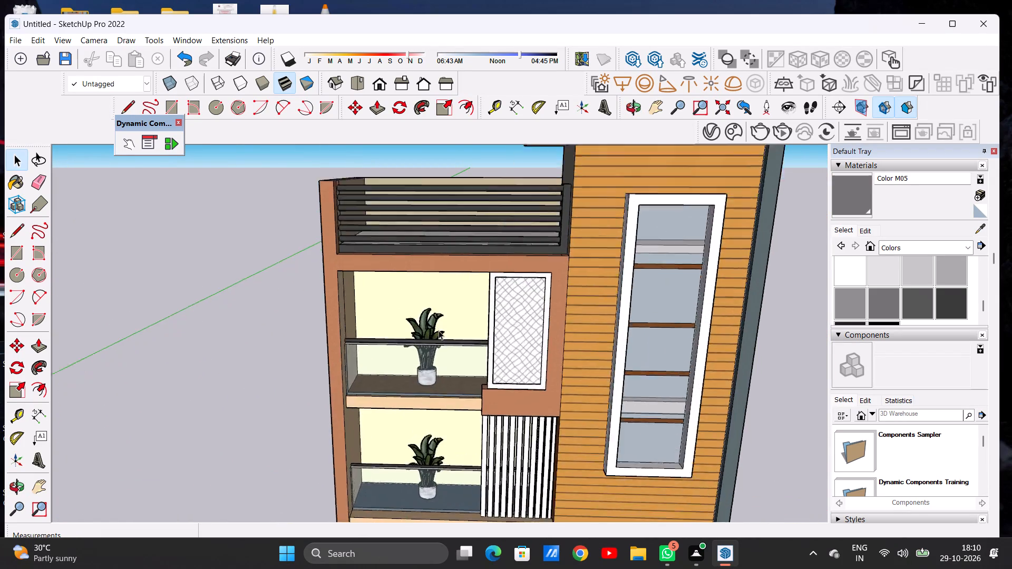
scroll(439, 330, up, 3)
scroll(437, 348, down, 19)
scroll(429, 354, down, 6)
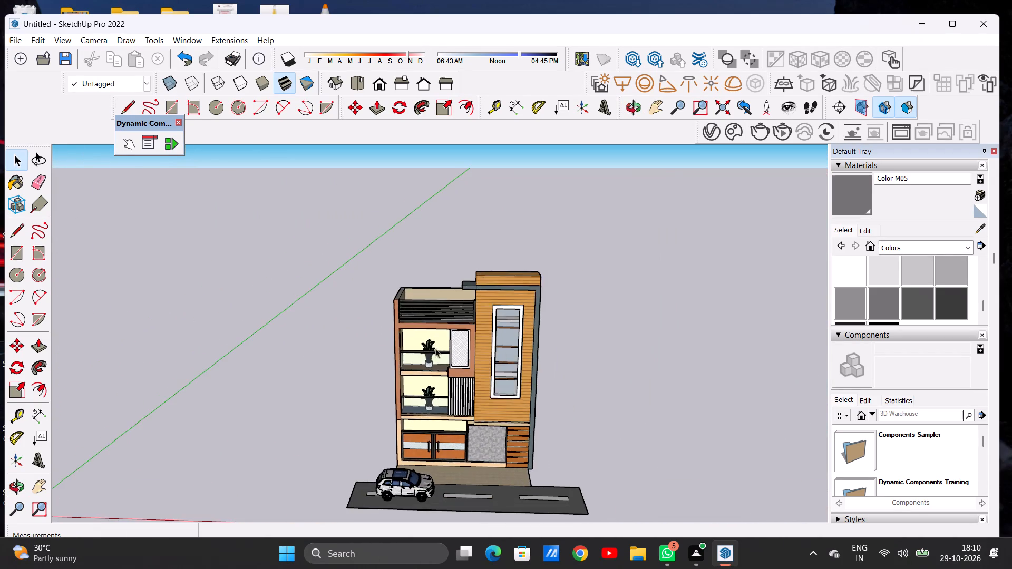
scroll(437, 428, up, 7)
scroll(422, 329, up, 5)
middle_drag(431, 315, 426, 315)
scroll(429, 317, up, 1)
scroll(440, 341, down, 7)
scroll(449, 339, up, 1)
scroll(451, 337, down, 3)
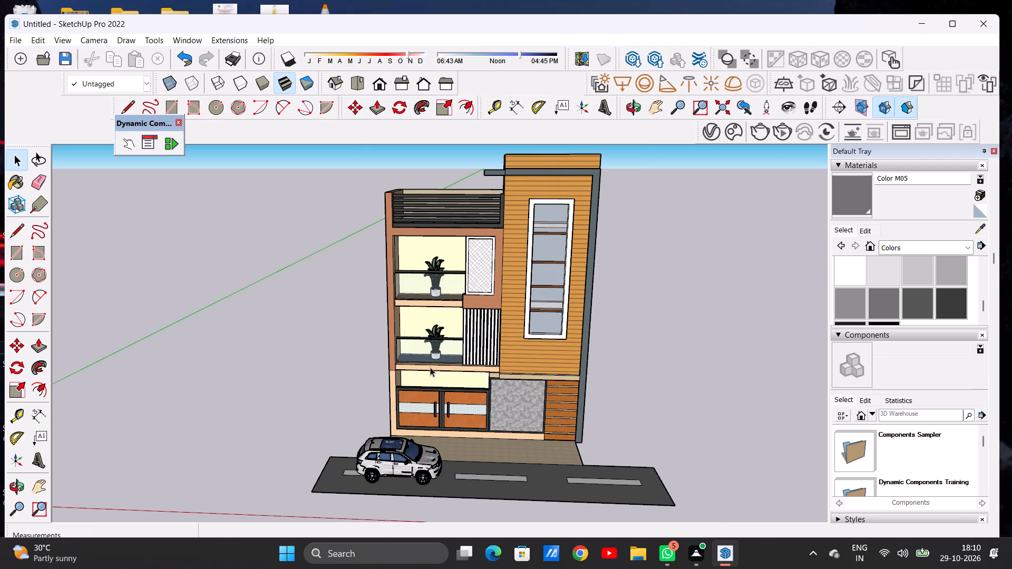
scroll(438, 340, up, 5)
scroll(438, 340, down, 1)
scroll(438, 340, up, 1)
scroll(439, 333, down, 2)
scroll(439, 333, up, 4)
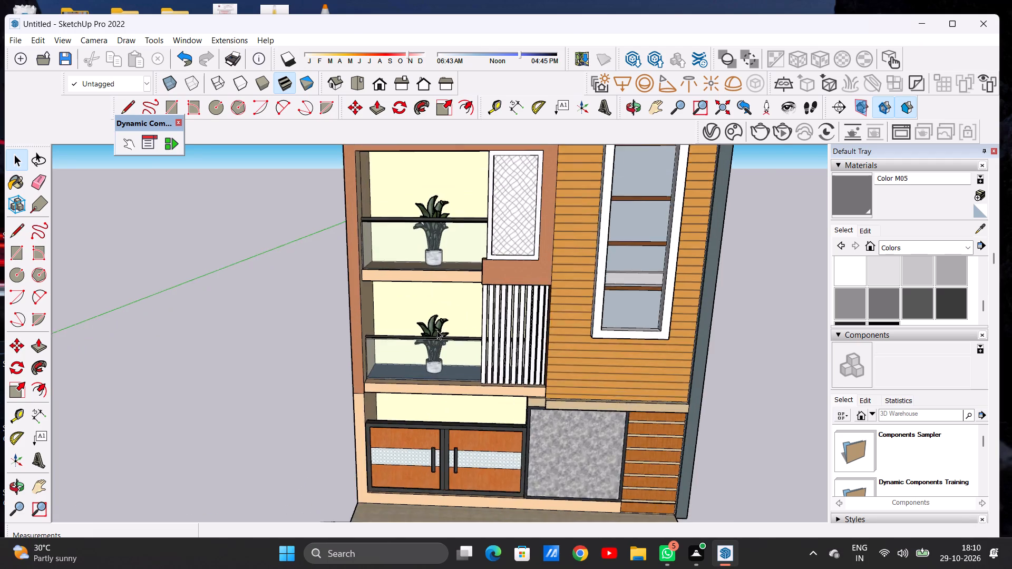
Scale the lower balcony's potted plant to about 1.03 along the red axis and about 1.08 along the blue axis.
scroll(437, 330, up, 9)
middle_drag(455, 340, 423, 339)
scroll(431, 329, up, 11)
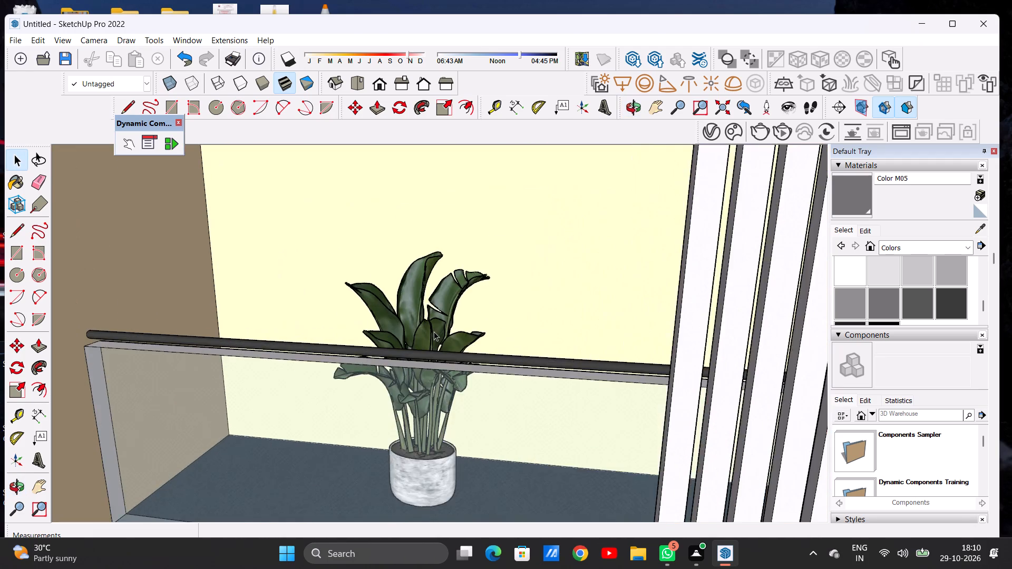
scroll(434, 331, up, 4)
click(425, 340)
scroll(450, 330, down, 6)
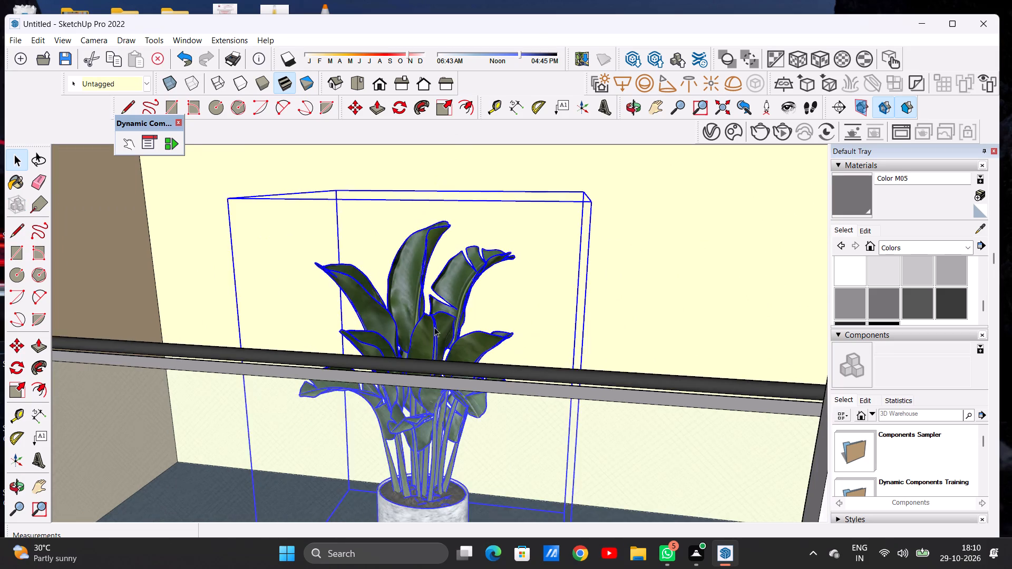
scroll(434, 327, down, 8)
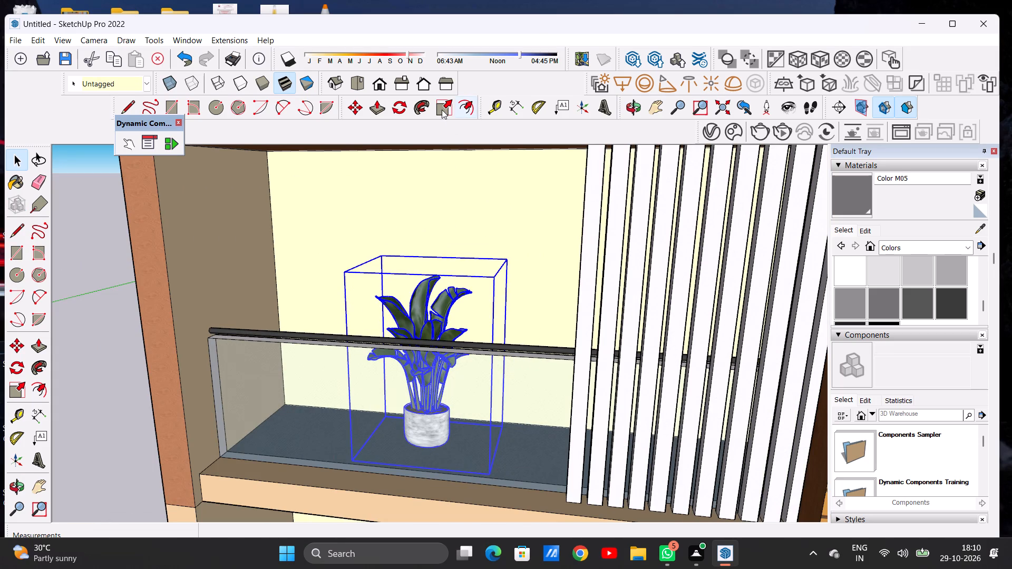
click(442, 110)
click(499, 362)
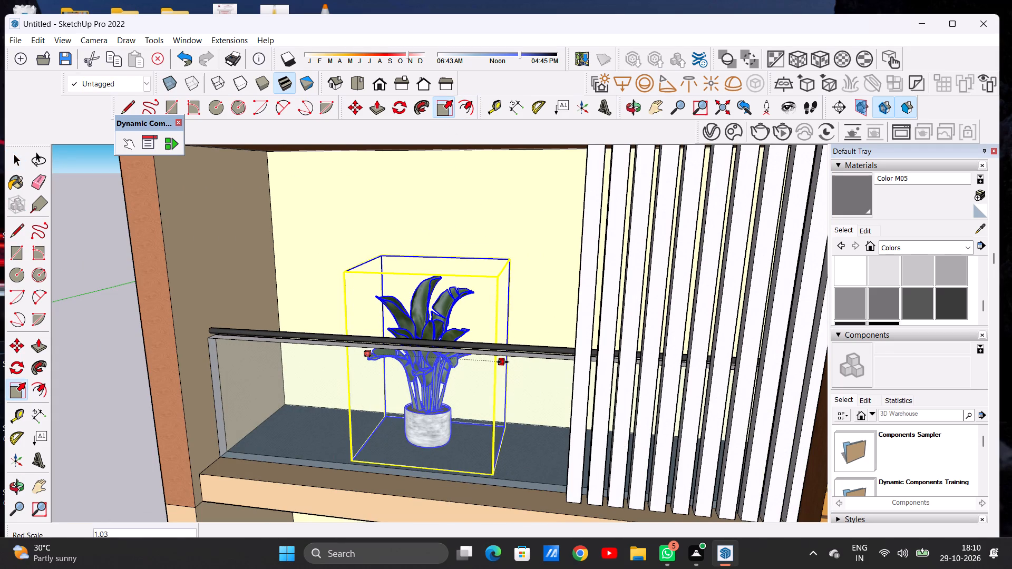
click(503, 362)
click(429, 266)
click(426, 250)
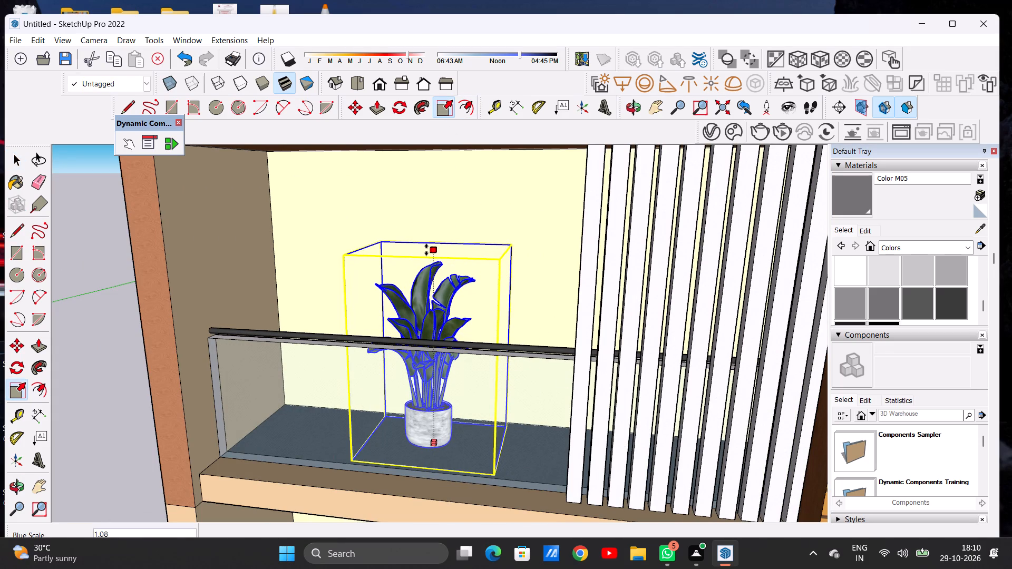
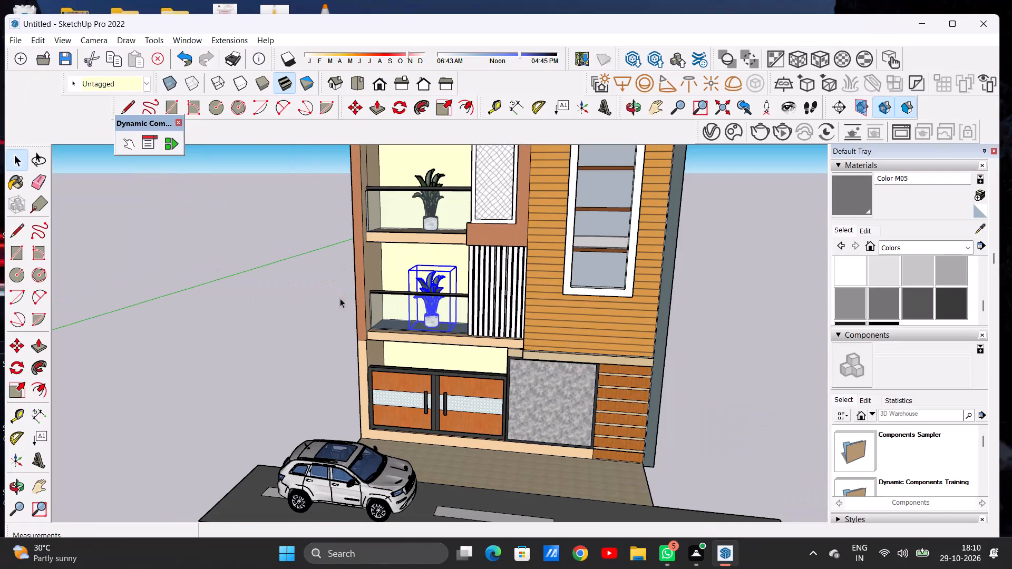
Enlarge the upper balcony's potted plant horizontally to a red-green scale of about 1.23 by 1.10.
click(295, 311)
middle_drag(419, 330, 430, 287)
scroll(415, 340, down, 5)
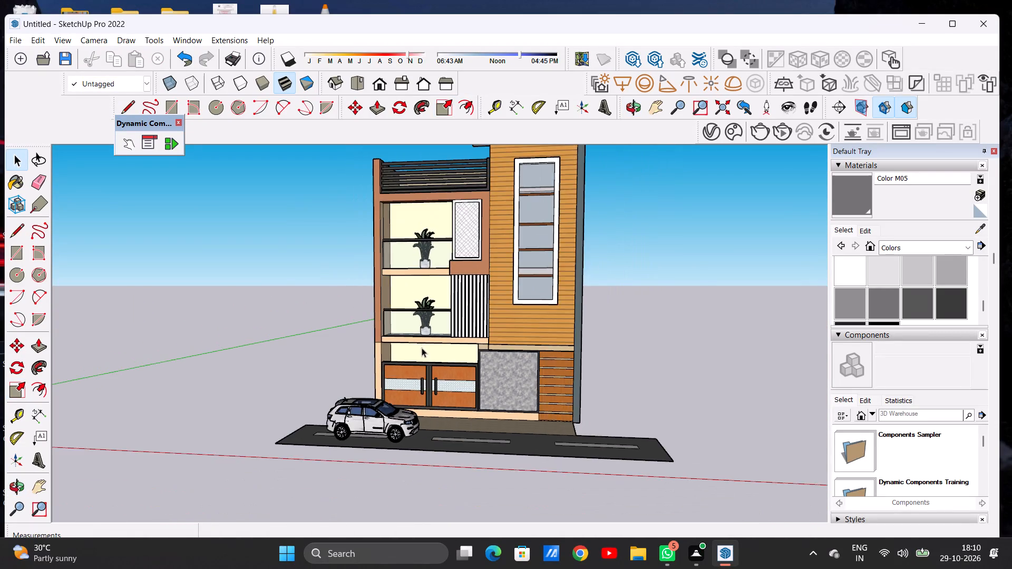
scroll(421, 346, down, 5)
scroll(429, 281, up, 7)
scroll(425, 296, down, 1)
scroll(425, 296, up, 16)
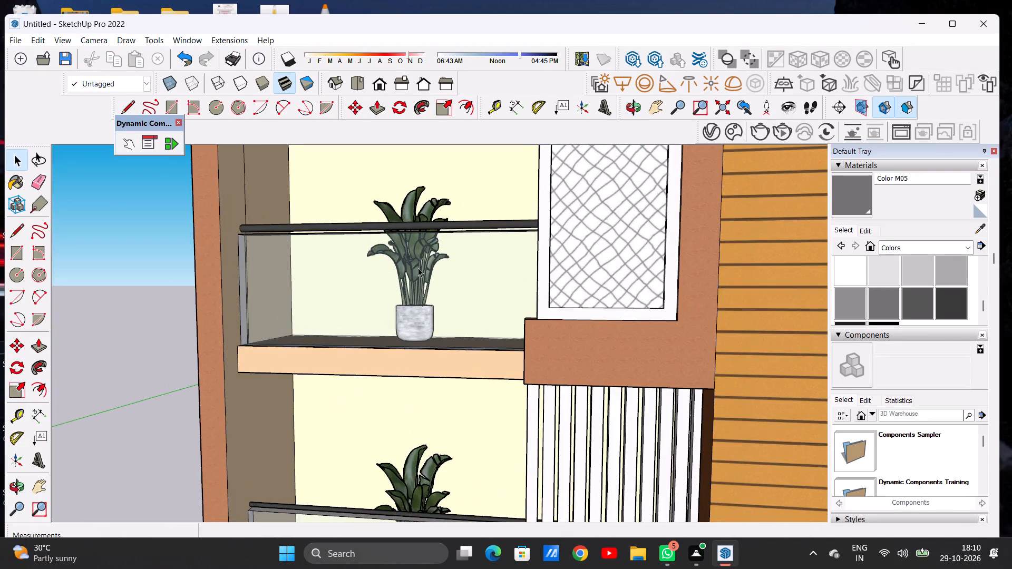
scroll(418, 268, up, 4)
scroll(432, 221, down, 1)
scroll(430, 221, up, 1)
middle_drag(408, 197, 440, 337)
scroll(410, 316, down, 9)
scroll(414, 291, up, 1)
scroll(414, 291, down, 2)
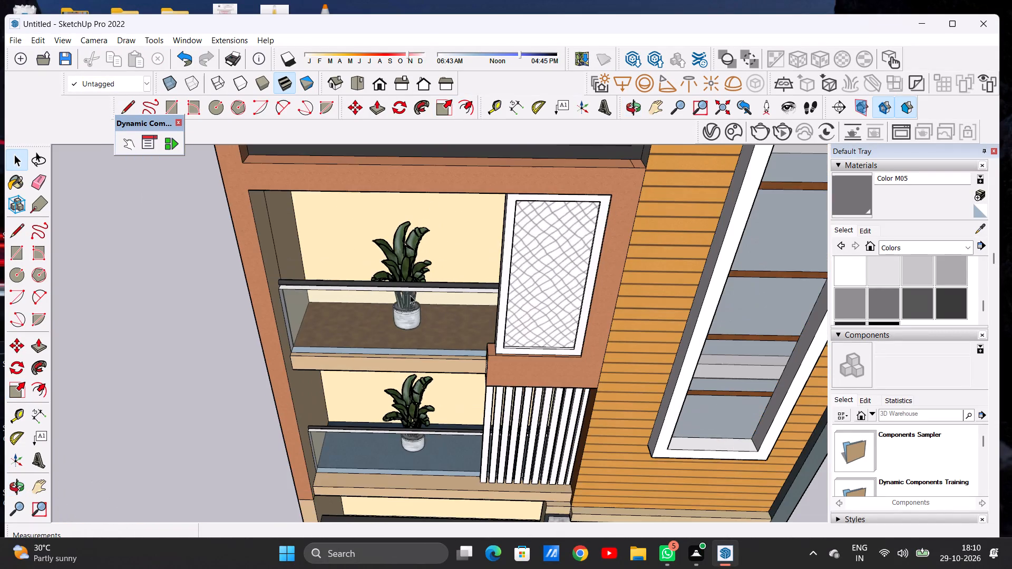
scroll(401, 297, down, 2)
scroll(404, 269, up, 1)
scroll(404, 269, down, 1)
scroll(404, 269, up, 14)
click(406, 279)
scroll(408, 316, down, 3)
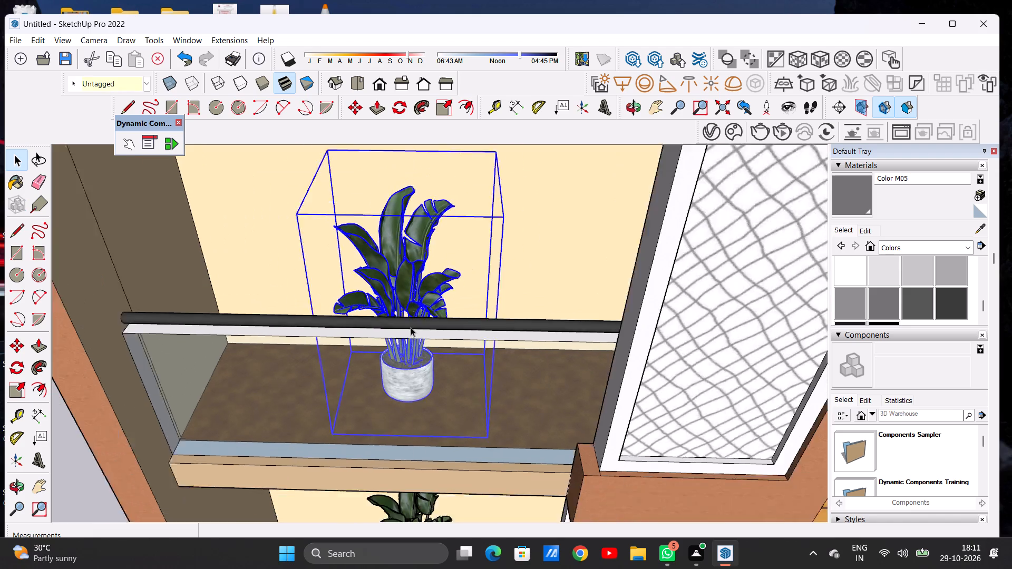
scroll(411, 327, down, 9)
middle_drag(422, 346, 418, 289)
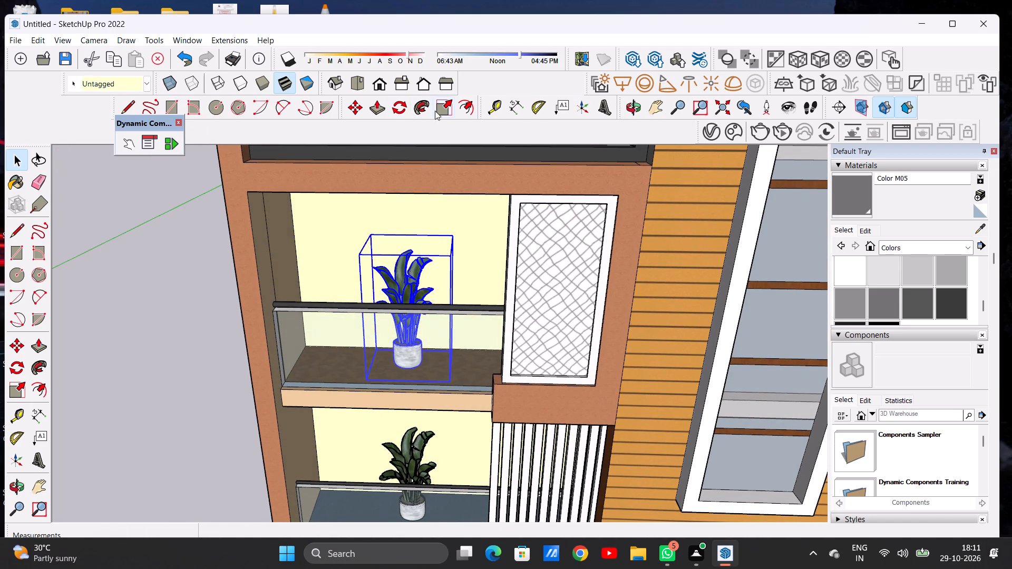
click(435, 111)
click(373, 299)
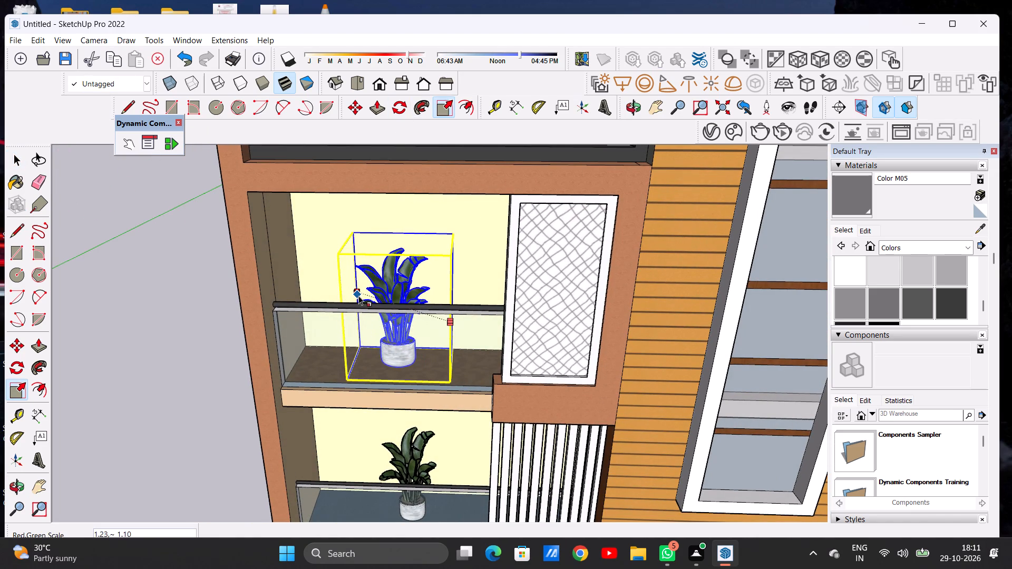
click(359, 296)
Stretch the upper balcony's plant upward to a blue-axis scale of about 1.07 and deselect it.
click(398, 243)
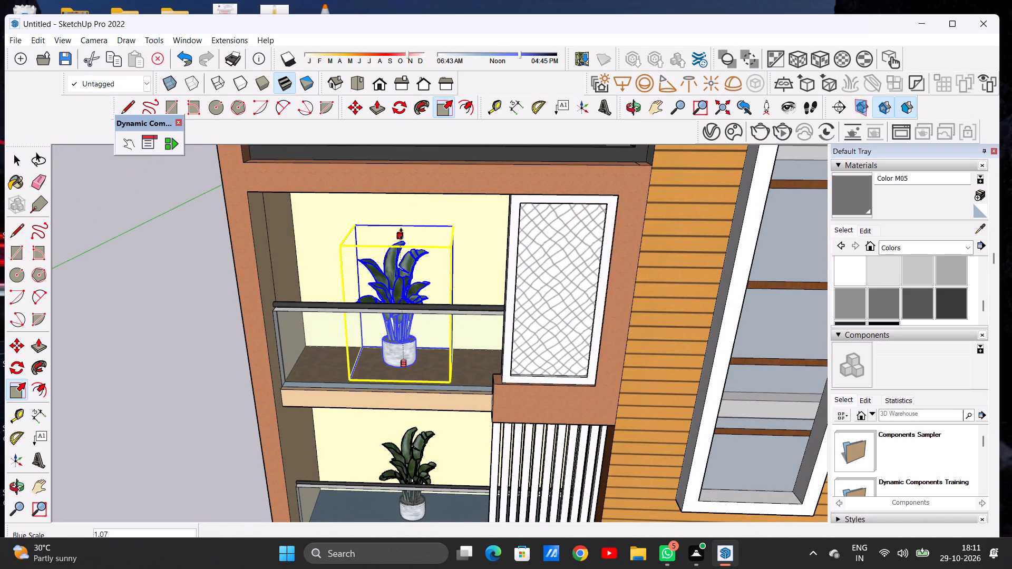
click(401, 234)
scroll(421, 282, down, 14)
middle_drag(410, 385, 410, 345)
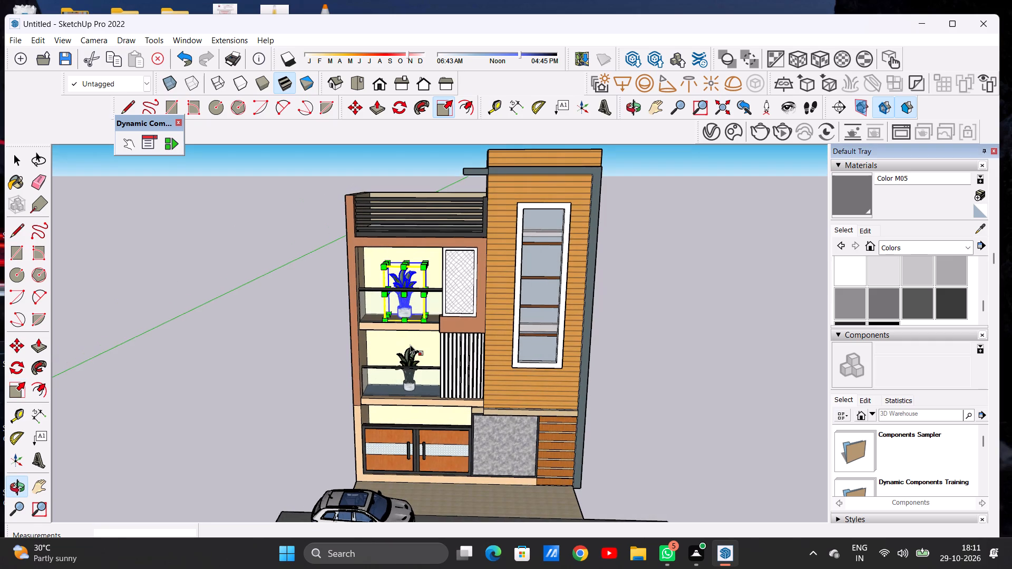
key(space)
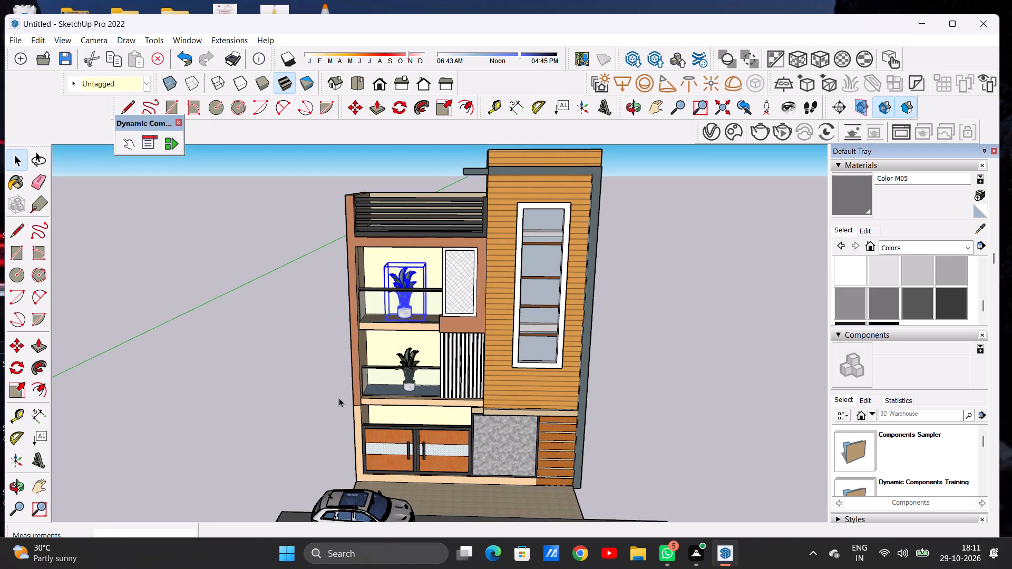
click(337, 398)
Examine the potted plants on both balconies up close and against the whole facade.
scroll(409, 382, down, 7)
middle_drag(411, 414, 390, 357)
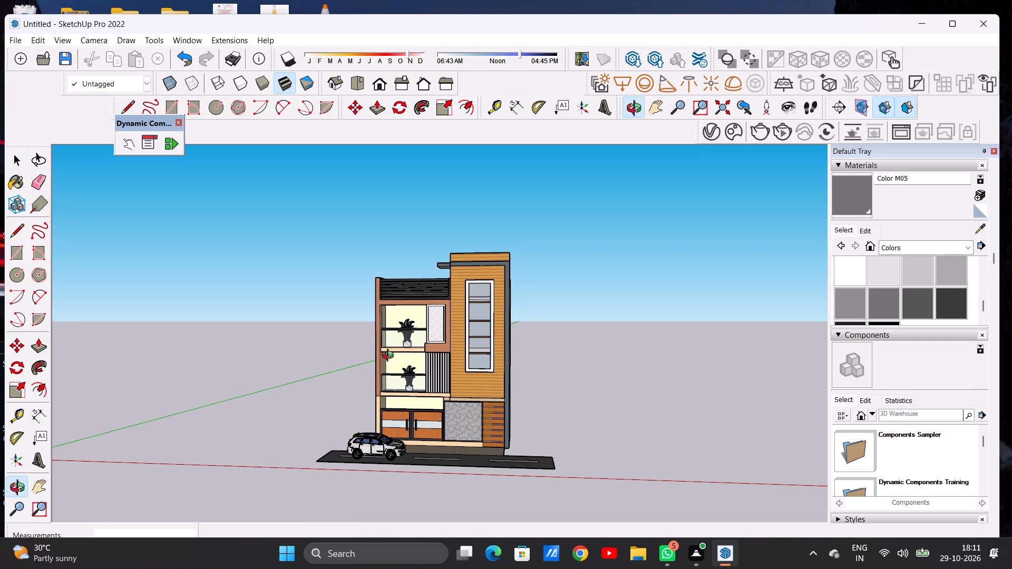
middle_drag(390, 357, 385, 375)
scroll(409, 378, up, 8)
scroll(408, 379, down, 1)
scroll(408, 379, up, 12)
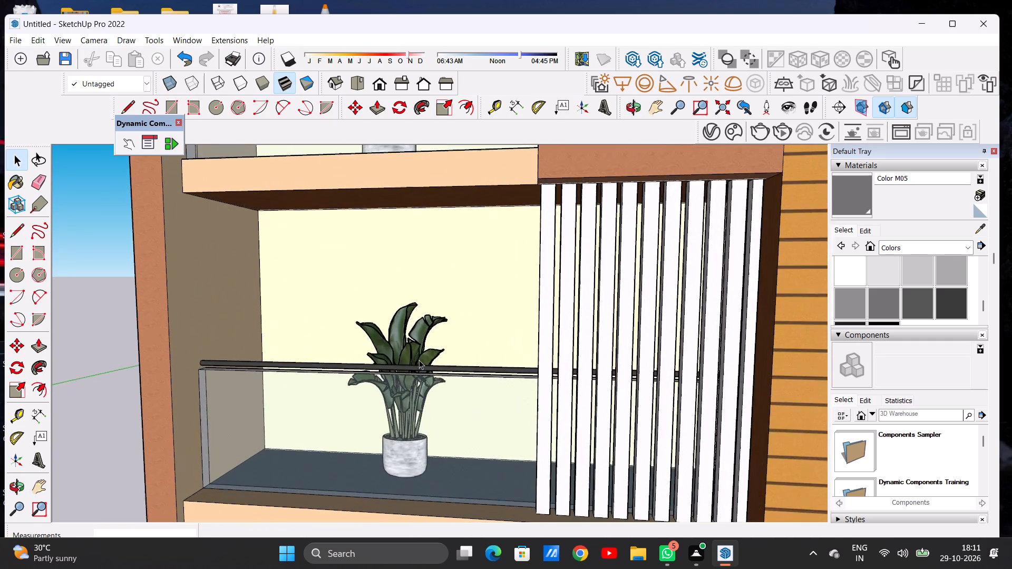
scroll(419, 360, up, 8)
middle_drag(444, 332, 354, 393)
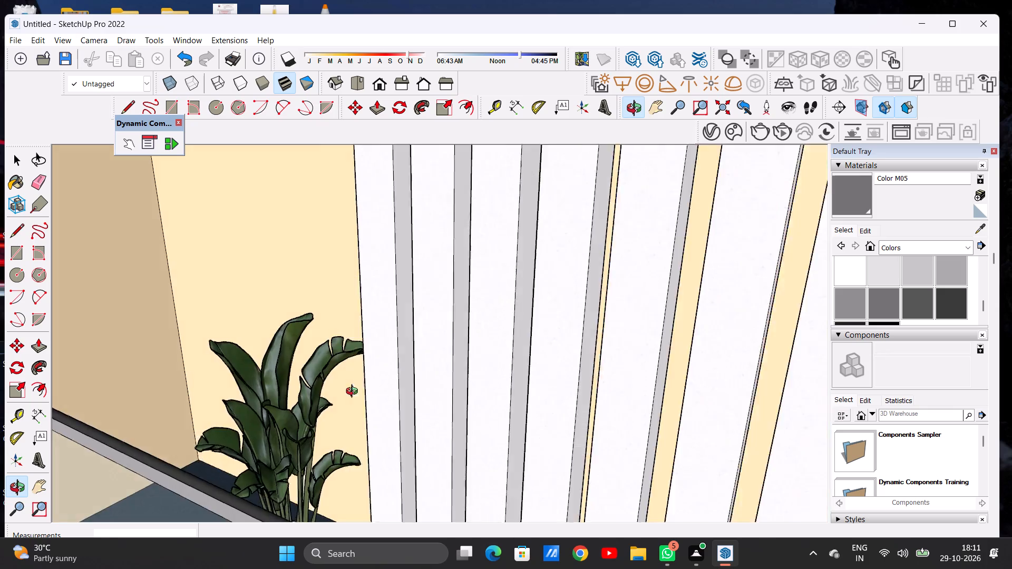
middle_drag(354, 393, 436, 385)
scroll(436, 385, up, 1)
scroll(436, 385, down, 6)
scroll(430, 382, down, 17)
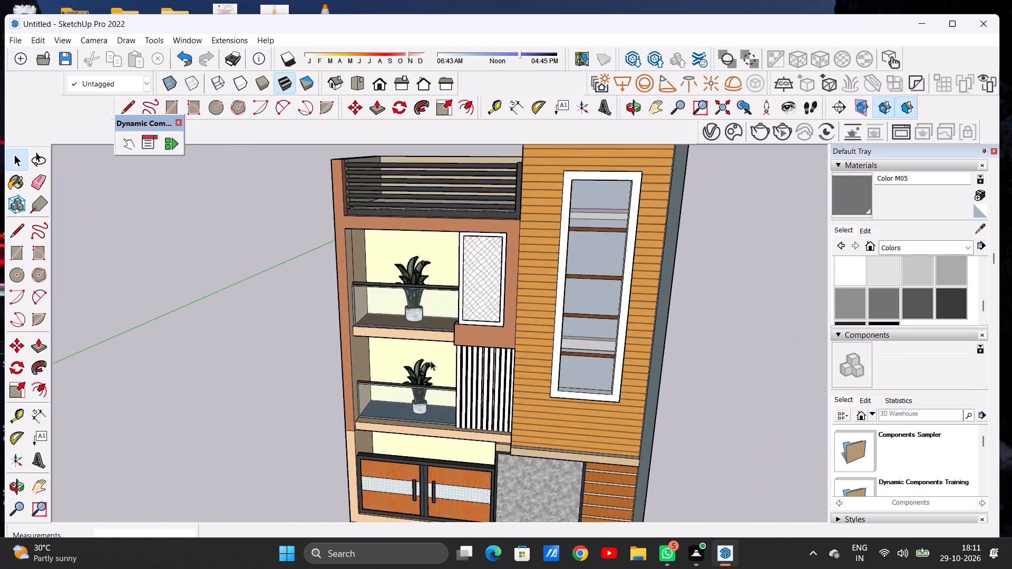
scroll(431, 361, down, 2)
middle_drag(434, 409, 441, 377)
scroll(435, 388, up, 17)
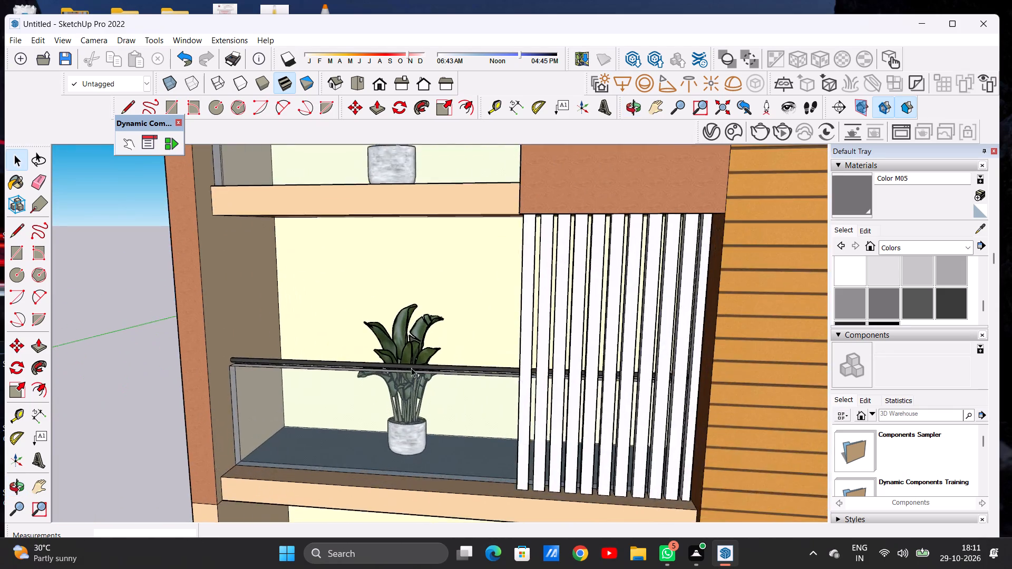
scroll(411, 368, up, 6)
middle_drag(393, 372, 403, 359)
scroll(407, 368, down, 4)
scroll(420, 368, down, 17)
scroll(411, 358, up, 1)
scroll(410, 359, down, 2)
scroll(411, 364, up, 1)
scroll(411, 364, down, 3)
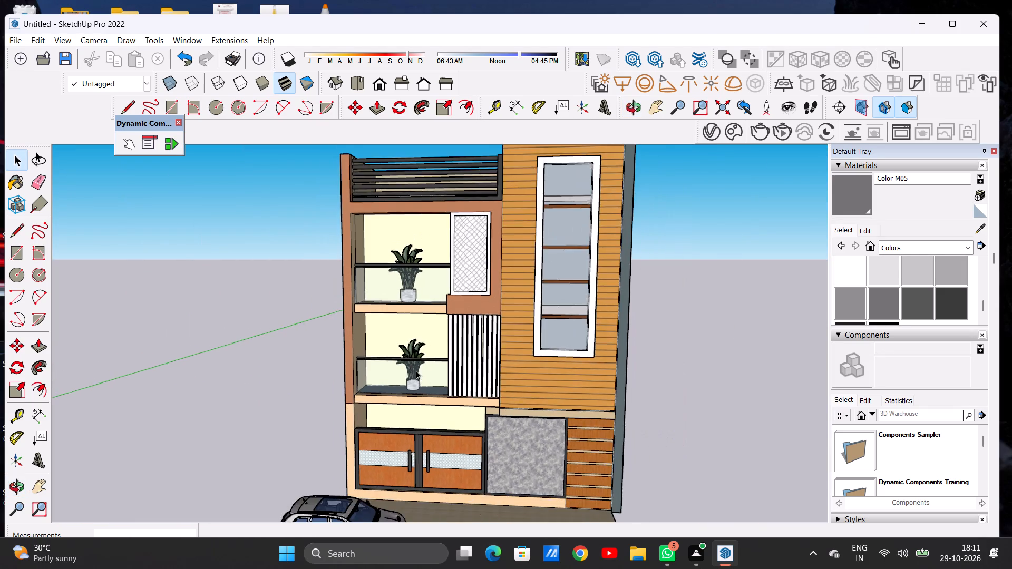
scroll(416, 370, down, 6)
Examine the ground-floor gate, the grey stone panel and the car on the road.
scroll(461, 445, up, 20)
scroll(461, 445, up, 1)
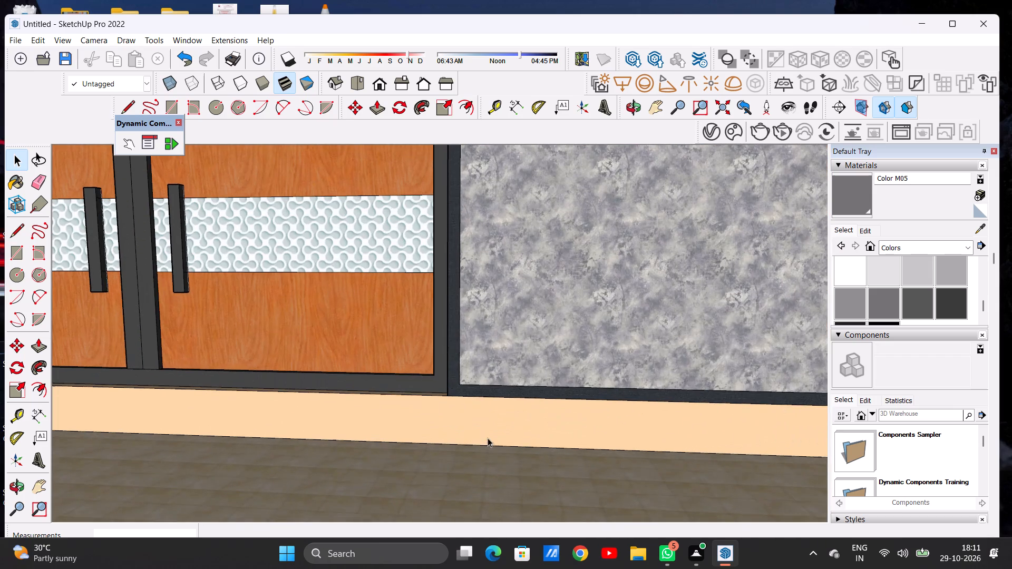
middle_drag(504, 425, 505, 431)
scroll(505, 431, up, 1)
scroll(512, 430, down, 4)
scroll(512, 430, up, 1)
scroll(513, 430, down, 11)
scroll(471, 404, up, 6)
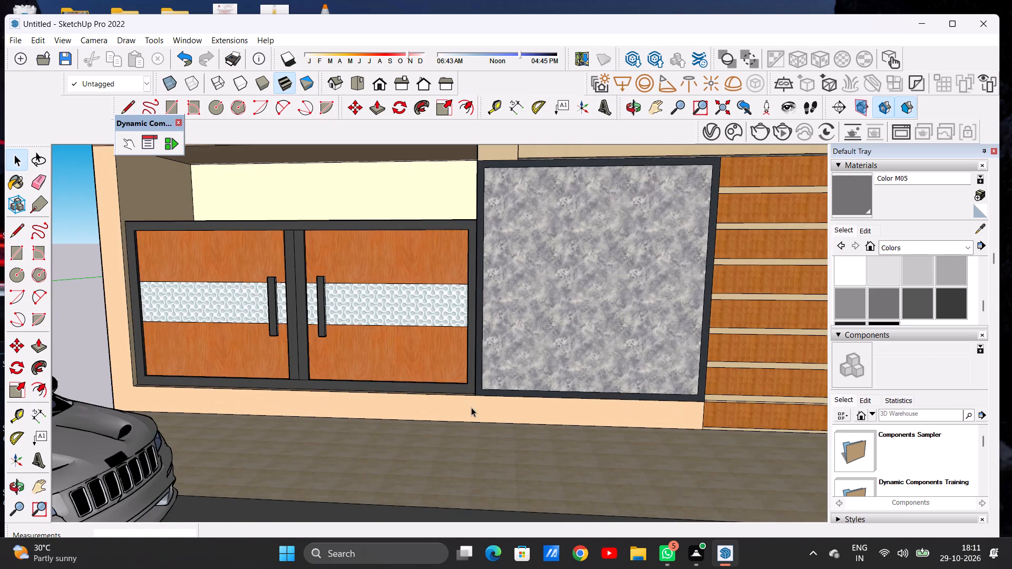
scroll(467, 408, down, 15)
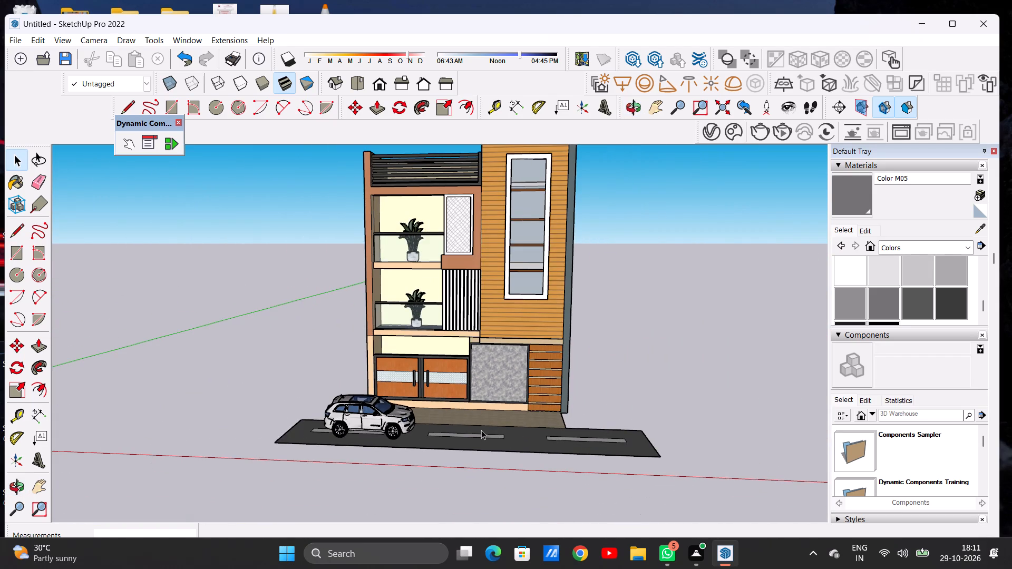
middle_drag(439, 421, 431, 486)
scroll(406, 445, up, 12)
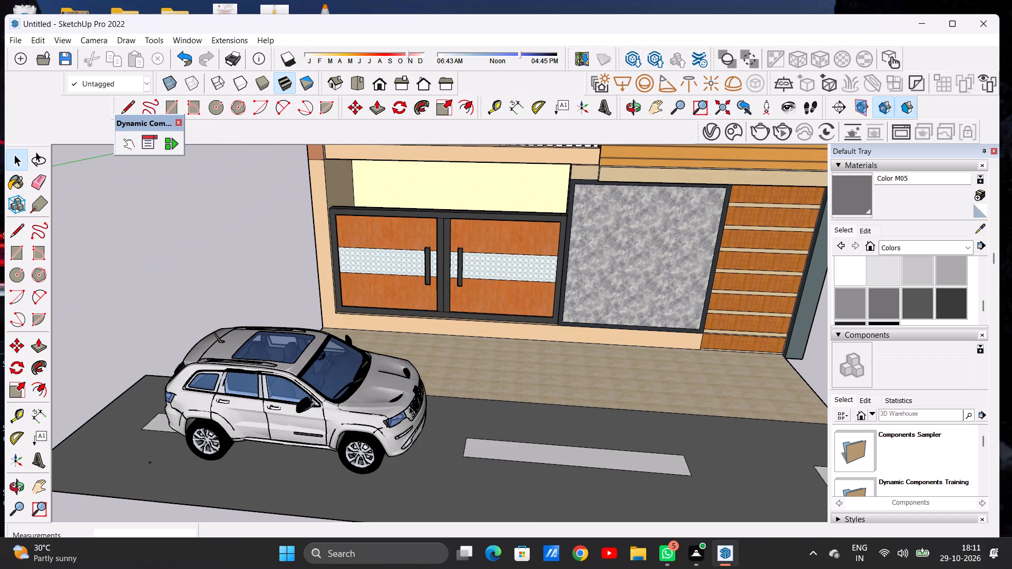
scroll(398, 413, down, 13)
middle_drag(450, 382, 449, 318)
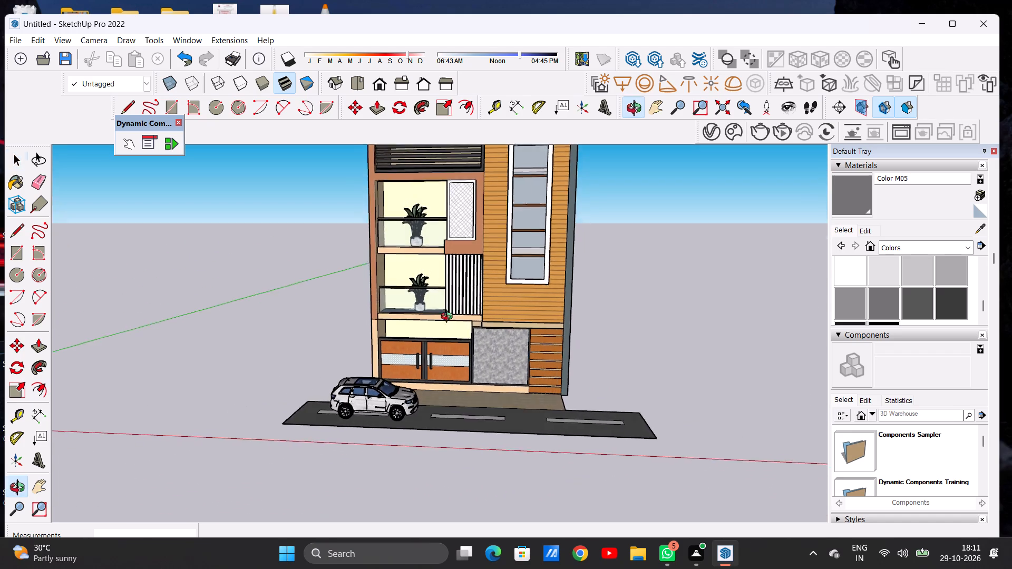
Inspect the lower balcony's plant, glass railing and vertical white slats.
middle_drag(449, 318, 435, 313)
scroll(413, 303, up, 1)
scroll(415, 301, down, 1)
scroll(415, 300, up, 15)
middle_drag(419, 264, 454, 241)
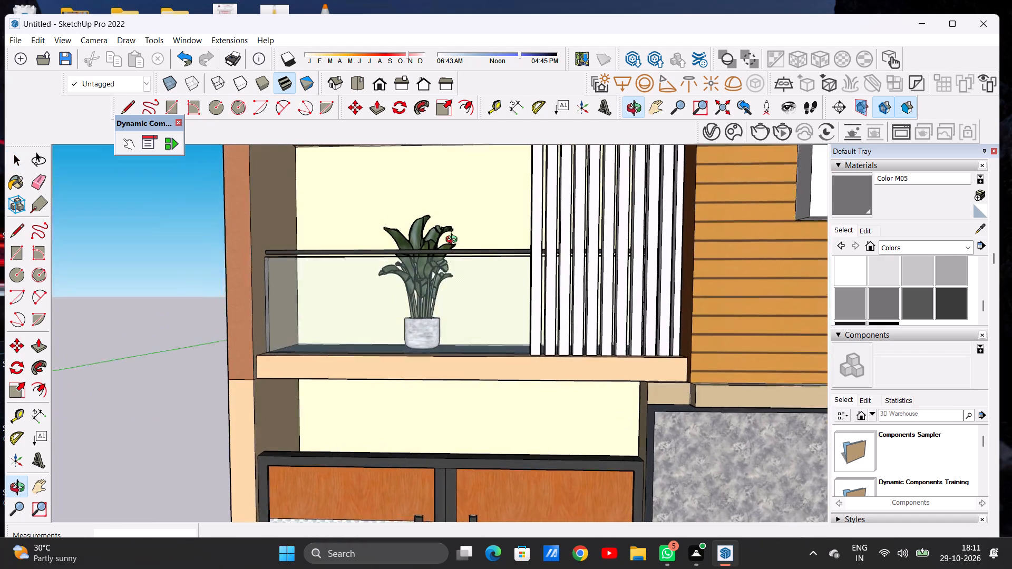
middle_drag(454, 241, 453, 278)
scroll(471, 333, down, 4)
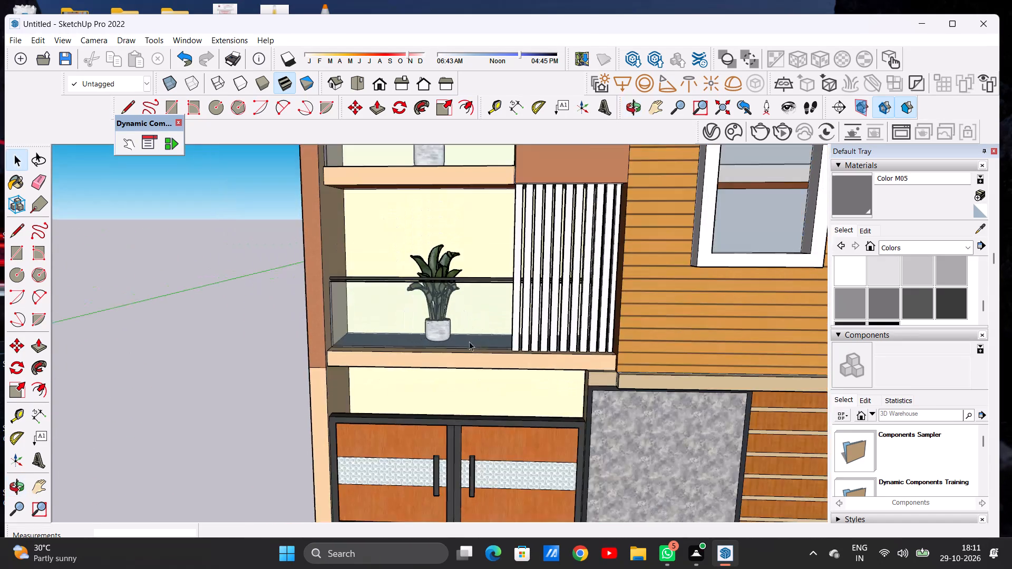
scroll(469, 341, down, 19)
scroll(433, 413, up, 5)
scroll(433, 413, down, 1)
scroll(433, 413, up, 5)
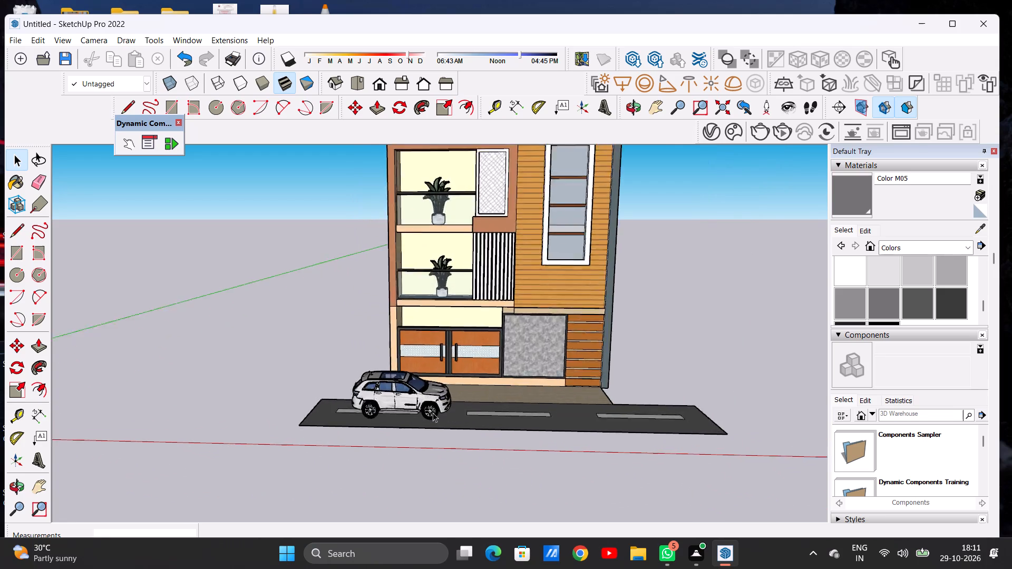
Inspect the parked car, paving and gate from the side and front of the house.
scroll(433, 413, up, 10)
middle_drag(500, 388, 266, 416)
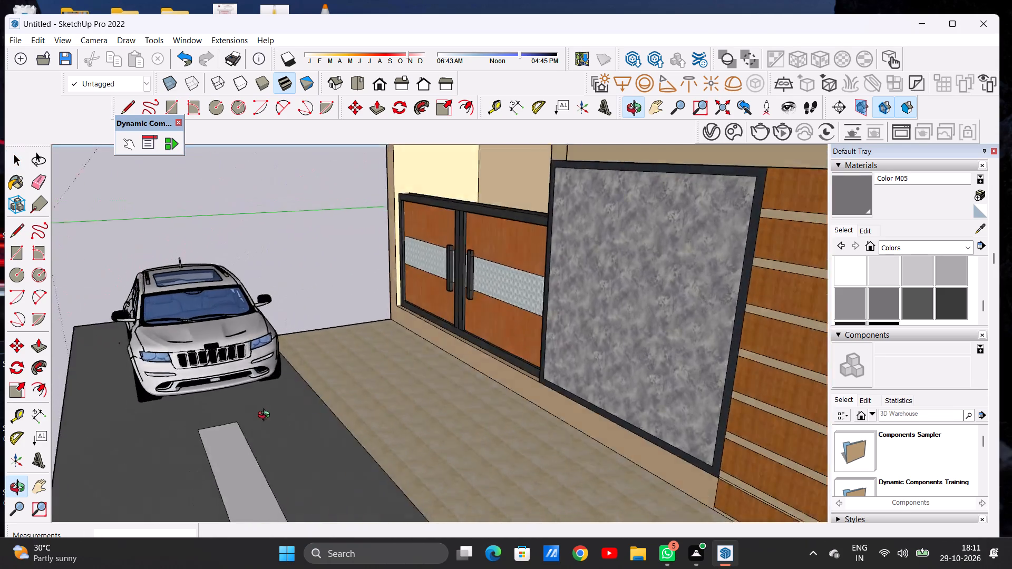
middle_drag(266, 416, 528, 379)
scroll(361, 399, down, 6)
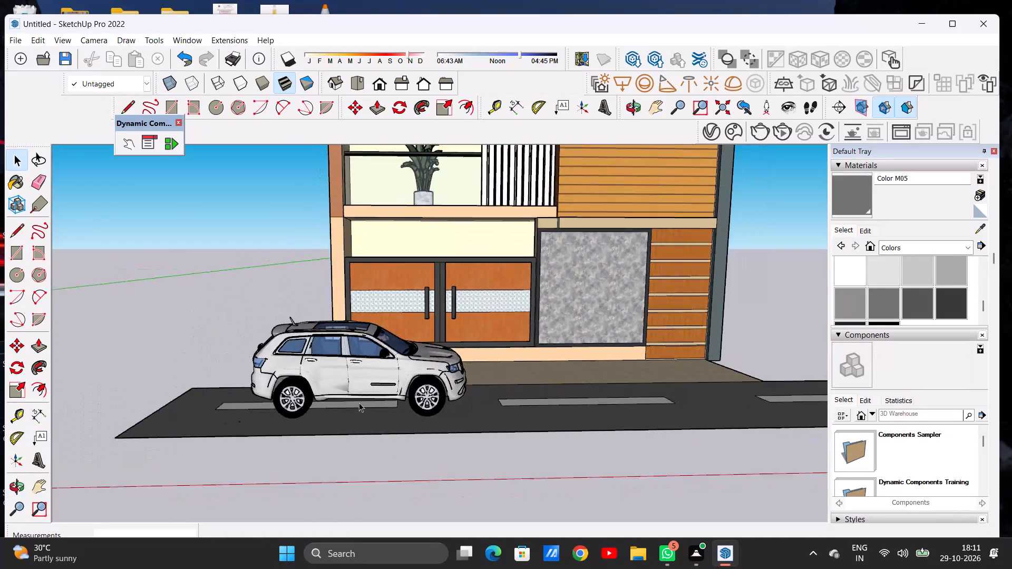
scroll(359, 403, down, 16)
Compare the plants on the lower and upper balconies in close-up and full facade views.
scroll(435, 390, up, 5)
scroll(355, 330, up, 3)
scroll(350, 321, down, 1)
scroll(349, 320, up, 20)
scroll(349, 320, up, 4)
middle_drag(359, 292, 312, 296)
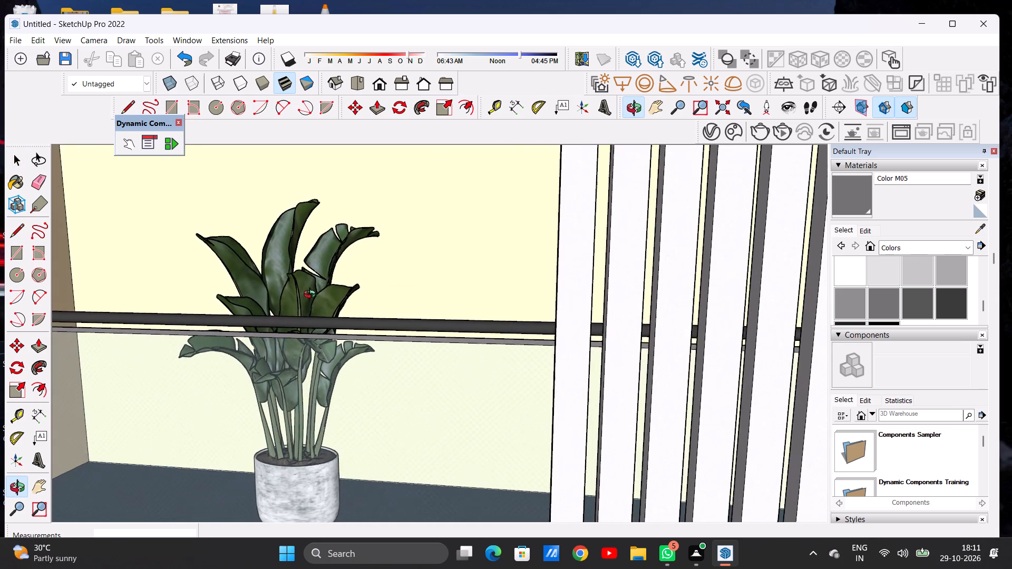
middle_drag(312, 296, 329, 289)
scroll(401, 296, down, 20)
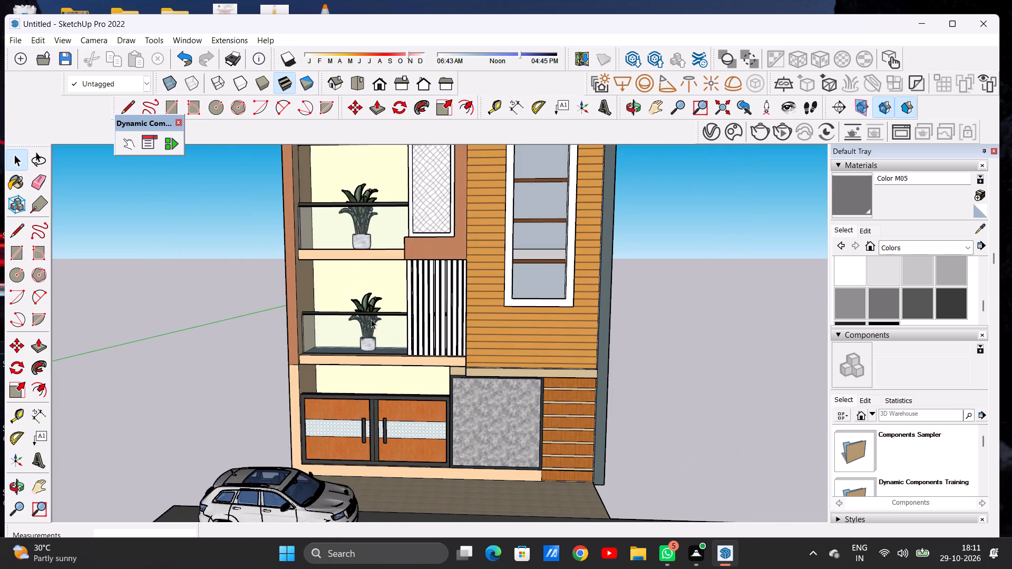
scroll(370, 319, down, 14)
scroll(384, 318, up, 7)
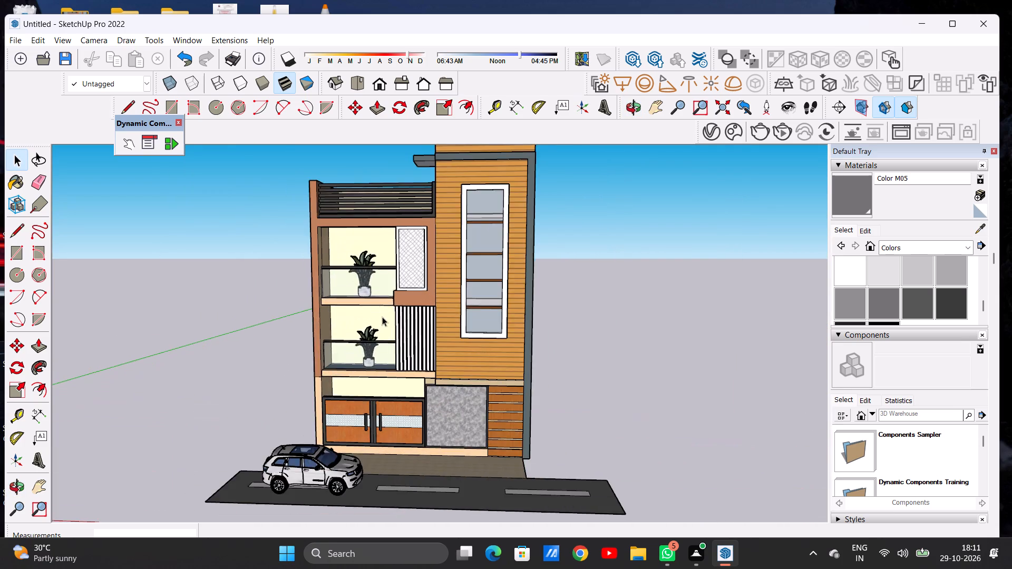
scroll(366, 281, up, 17)
middle_drag(382, 240, 346, 252)
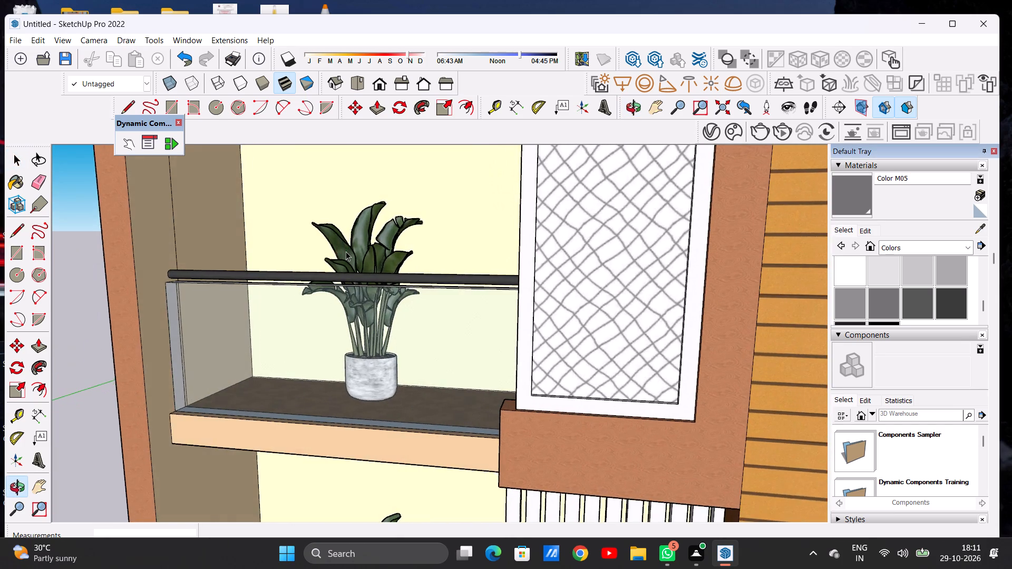
scroll(365, 256, down, 6)
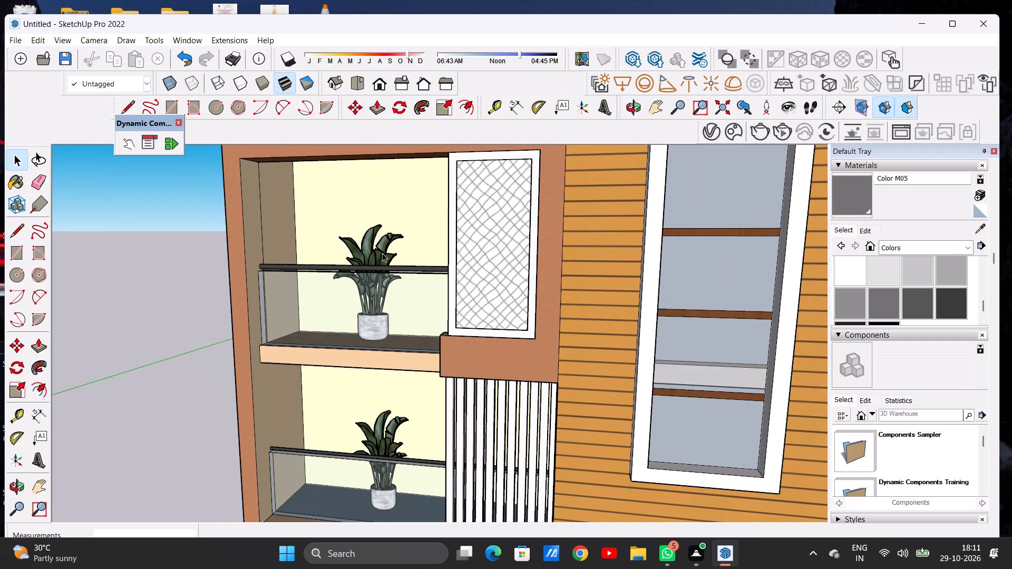
scroll(377, 249, down, 6)
scroll(372, 301, down, 5)
scroll(391, 345, down, 3)
scroll(390, 345, up, 7)
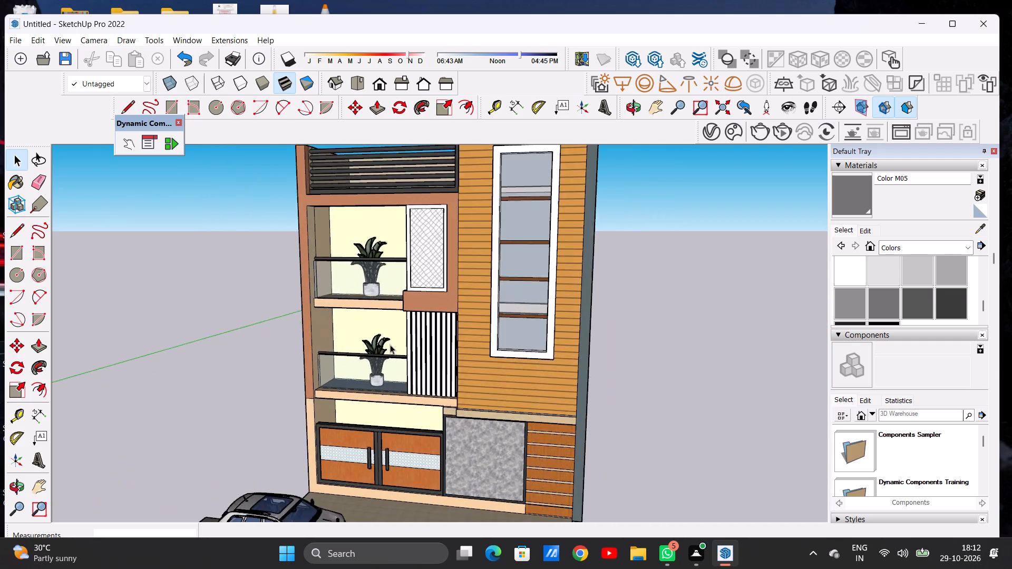
scroll(395, 352, down, 1)
scroll(394, 352, up, 5)
middle_drag(343, 368, 351, 348)
scroll(367, 351, up, 13)
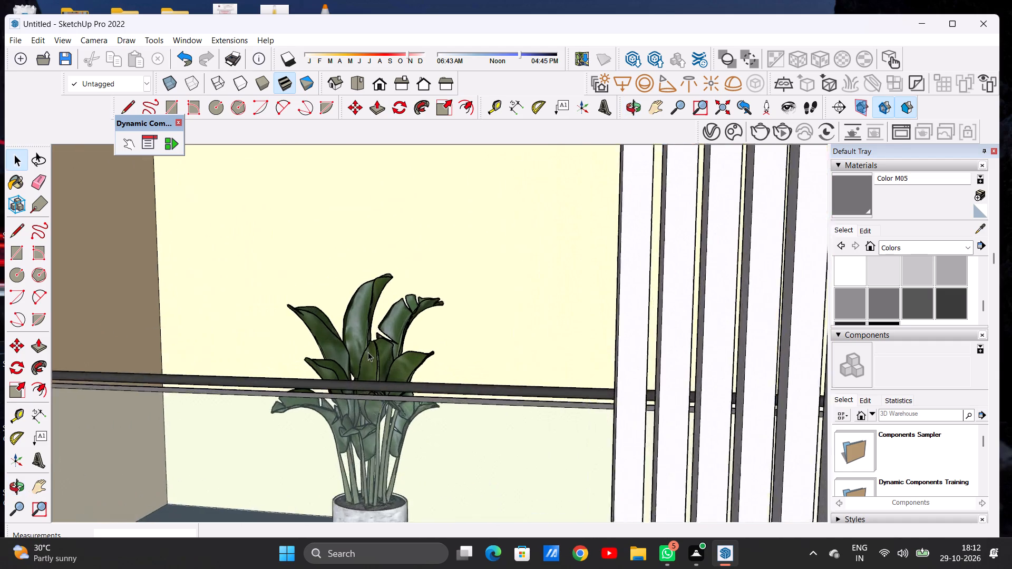
scroll(368, 352, up, 2)
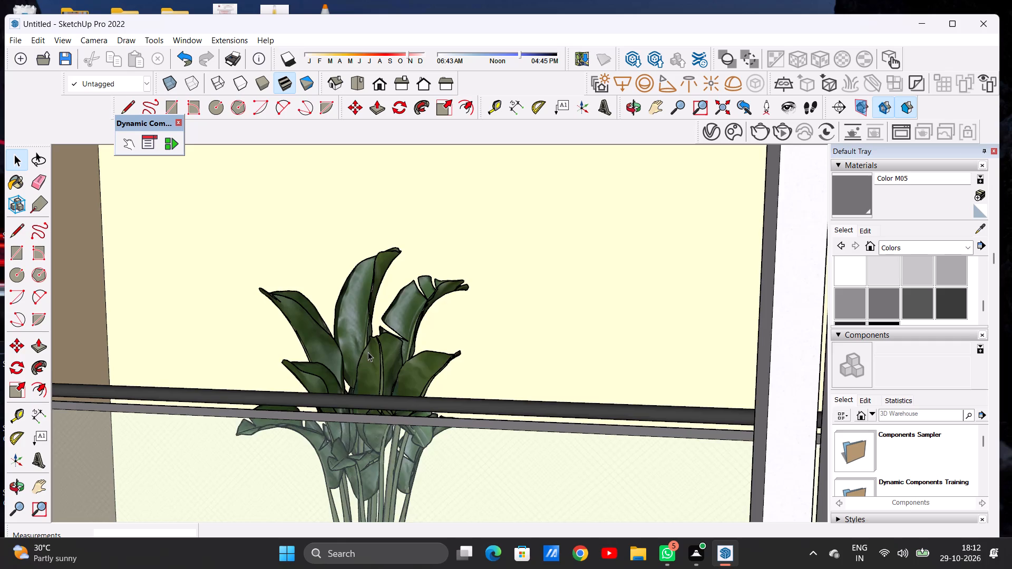
scroll(369, 358, down, 7)
scroll(378, 339, up, 1)
scroll(378, 339, down, 6)
middle_drag(346, 374, 367, 334)
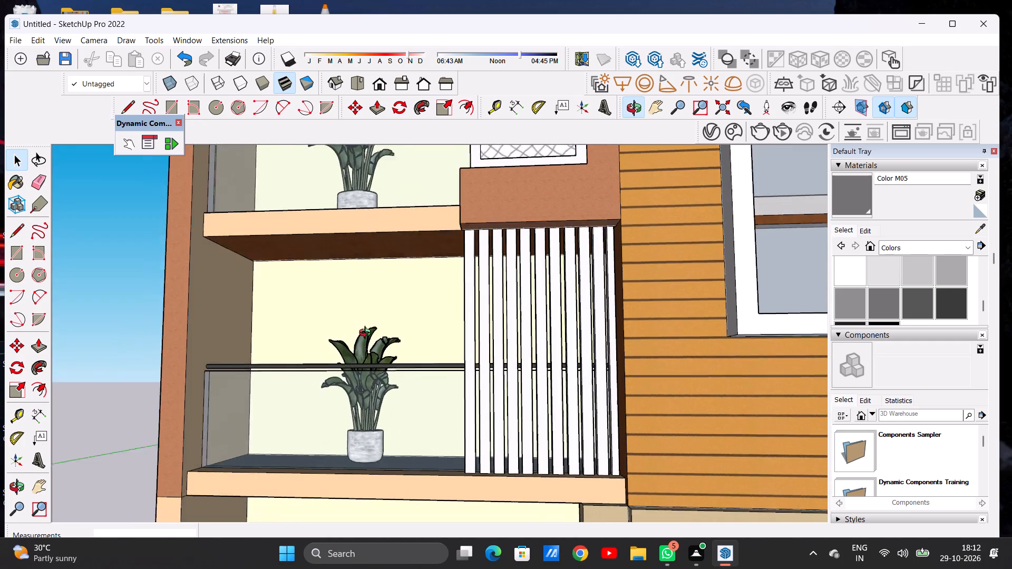
middle_drag(367, 334, 379, 373)
scroll(383, 382, down, 16)
scroll(381, 370, up, 6)
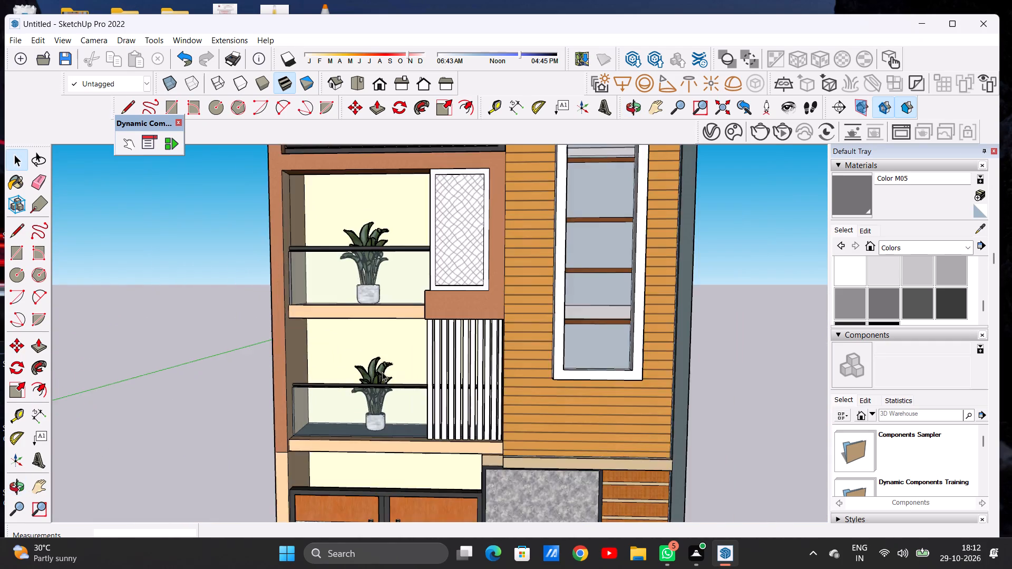
Examine the lower balcony plant's leaves against the back wall and handrail in close-up, checking them against the full facade.
scroll(382, 372, up, 13)
scroll(376, 373, down, 2)
scroll(376, 373, up, 6)
middle_drag(397, 366, 383, 390)
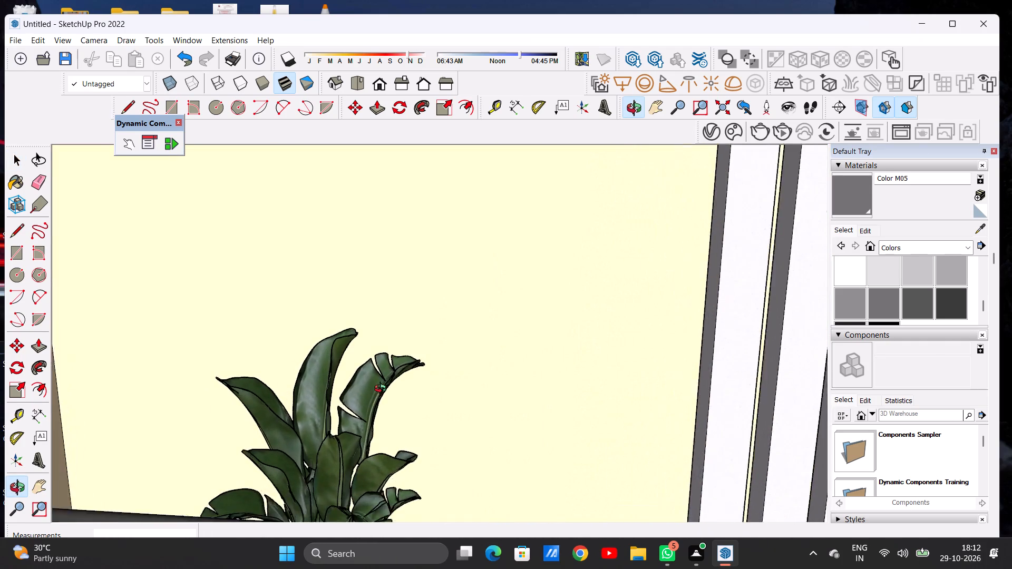
middle_drag(383, 390, 385, 388)
scroll(386, 387, up, 1)
scroll(386, 387, down, 5)
scroll(389, 388, up, 1)
scroll(392, 389, down, 20)
scroll(392, 389, down, 3)
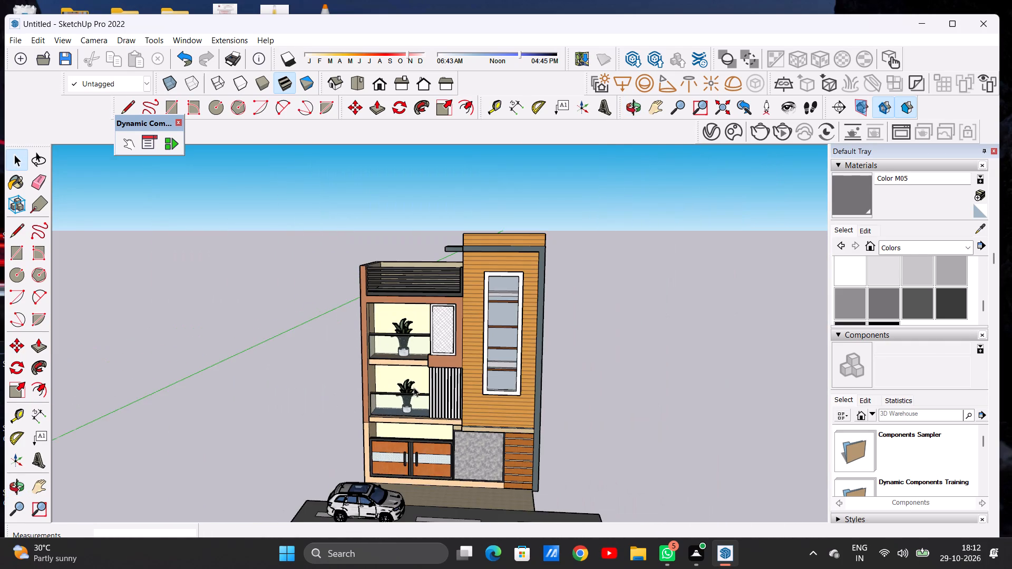
middle_drag(406, 408, 405, 384)
scroll(406, 399, up, 15)
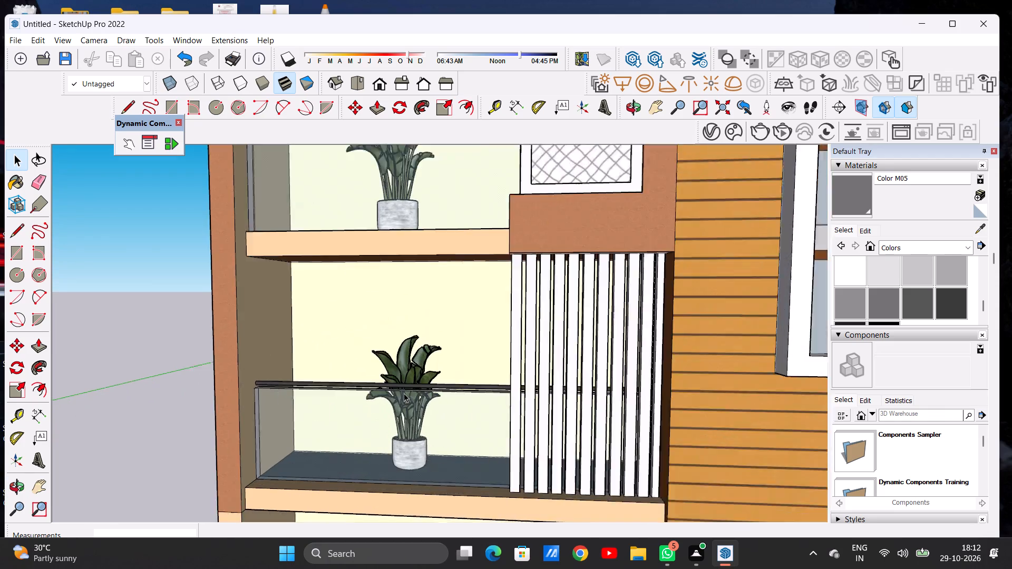
scroll(404, 393, up, 15)
scroll(412, 368, down, 1)
scroll(412, 368, up, 5)
middle_drag(480, 352, 477, 377)
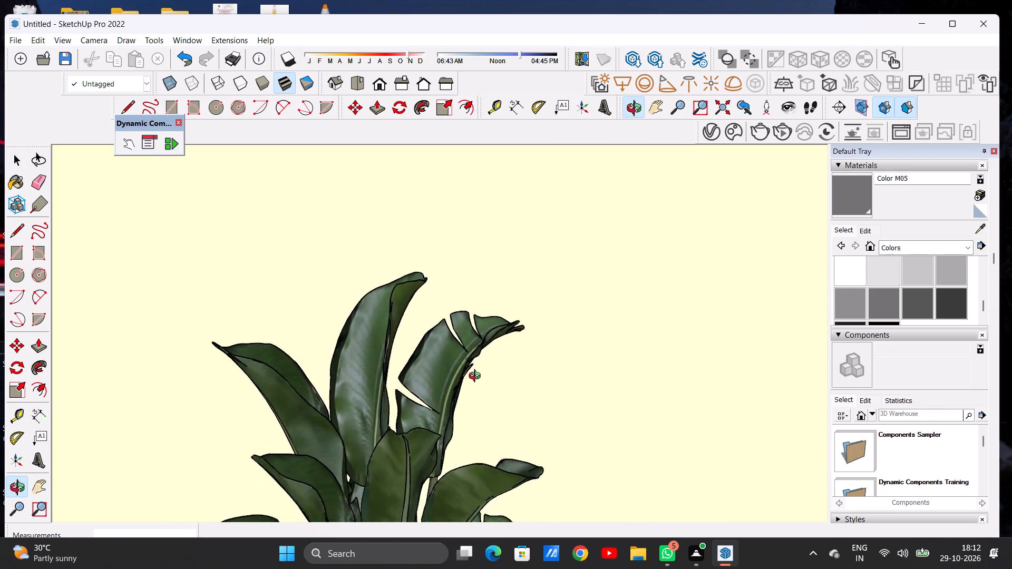
middle_drag(477, 377, 478, 340)
scroll(480, 364, down, 10)
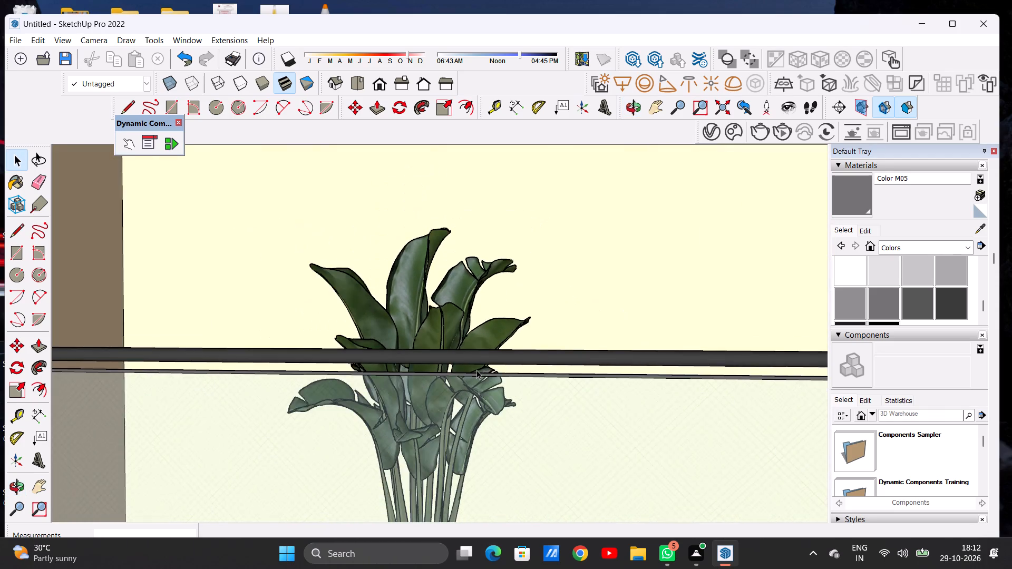
Review the whole house with the car and road from a distance and from a raised viewpoint.
scroll(476, 370, down, 11)
scroll(445, 375, up, 1)
scroll(452, 382, down, 20)
scroll(452, 382, down, 8)
middle_drag(456, 431, 440, 458)
scroll(441, 369, up, 3)
middle_click(441, 369)
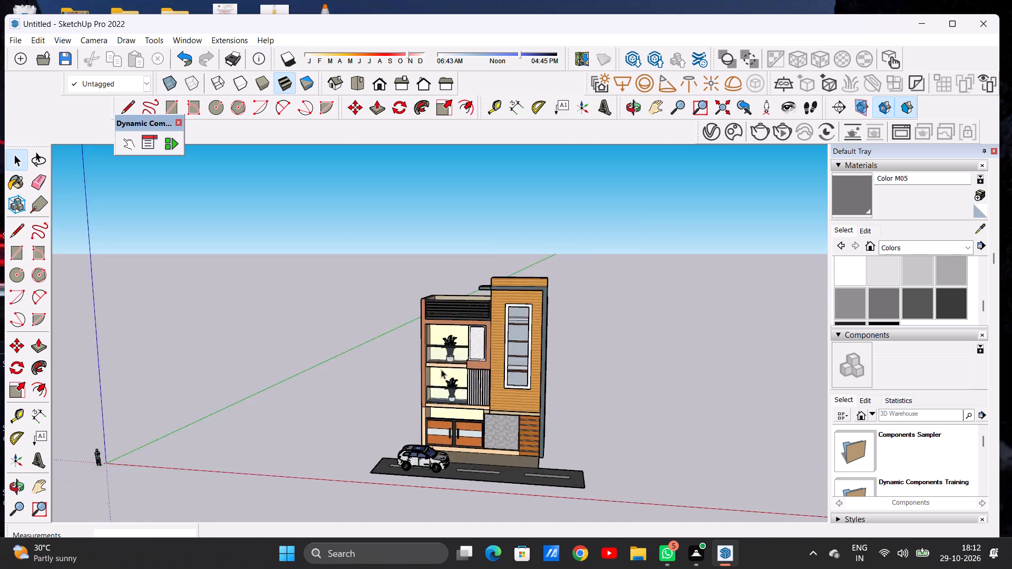
scroll(441, 369, up, 13)
scroll(458, 397, down, 2)
scroll(459, 402, up, 1)
scroll(459, 402, down, 17)
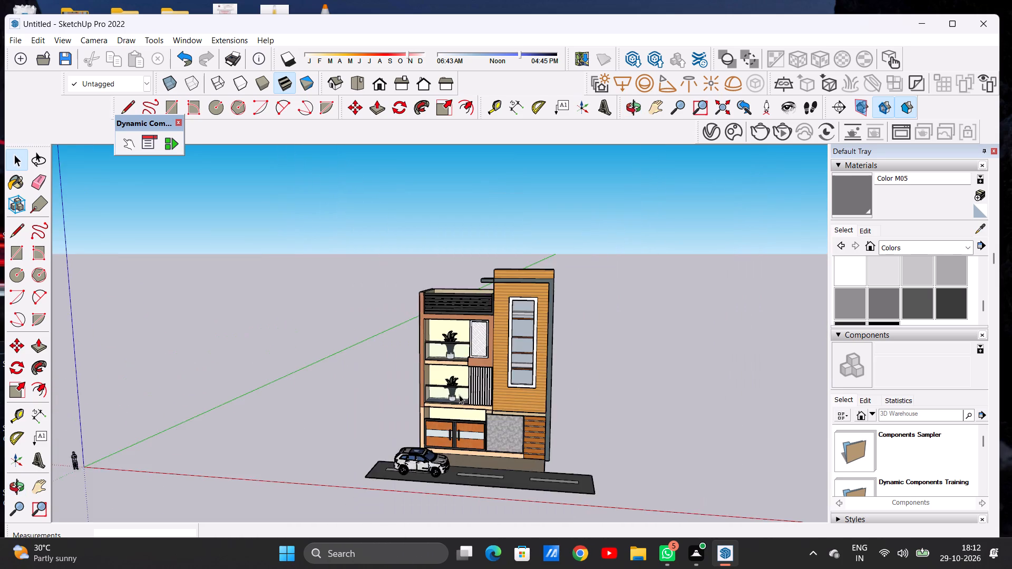
scroll(459, 395, down, 6)
middle_drag(475, 427, 483, 488)
scroll(458, 382, up, 11)
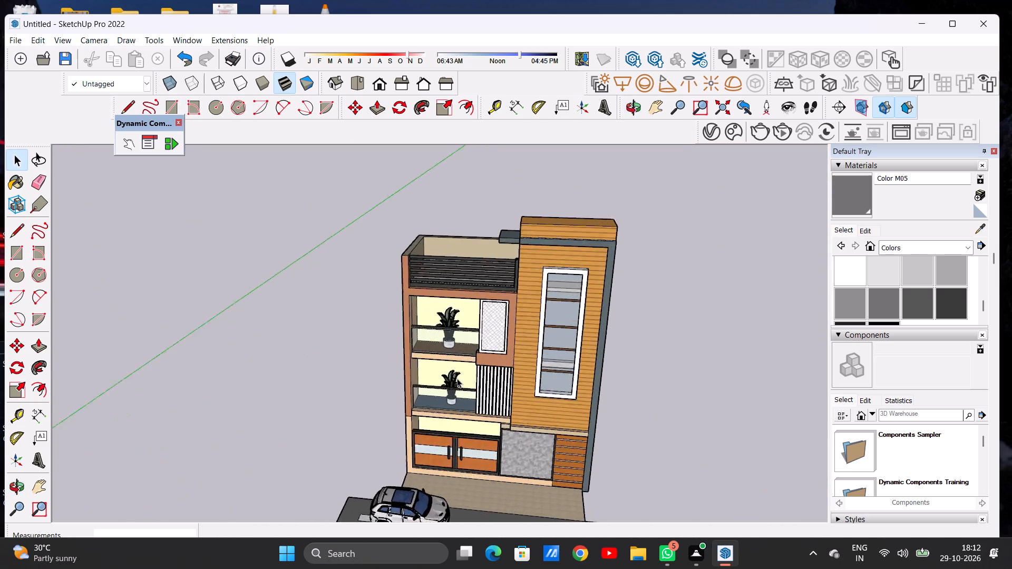
Inspect the potted plants behind the glass railings on the upper and lower balconies, including the lattice panel and white slats.
scroll(457, 378, up, 12)
middle_drag(452, 406, 458, 354)
scroll(465, 362, down, 6)
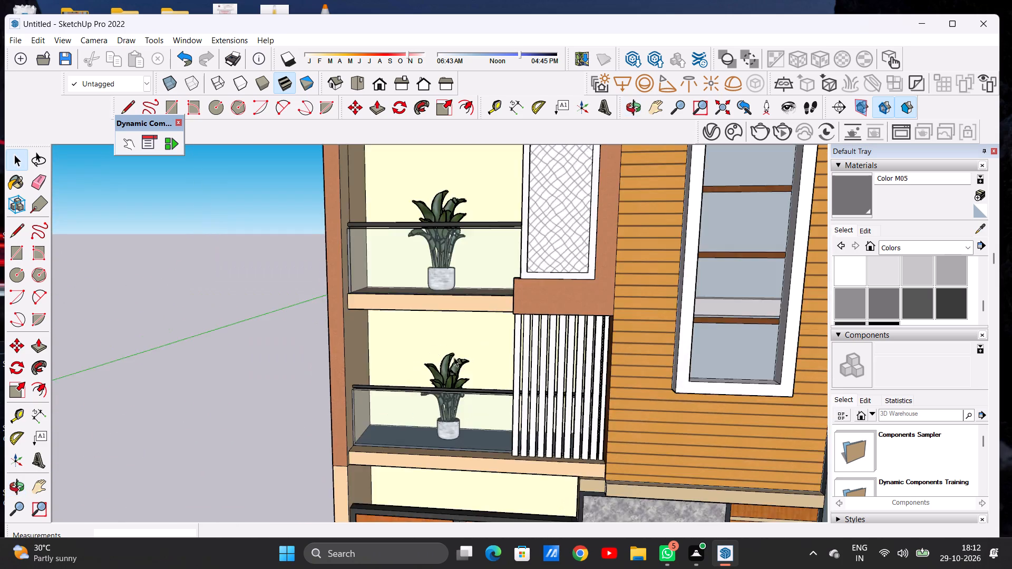
scroll(454, 357, down, 12)
middle_drag(446, 362, 454, 352)
scroll(436, 304, up, 14)
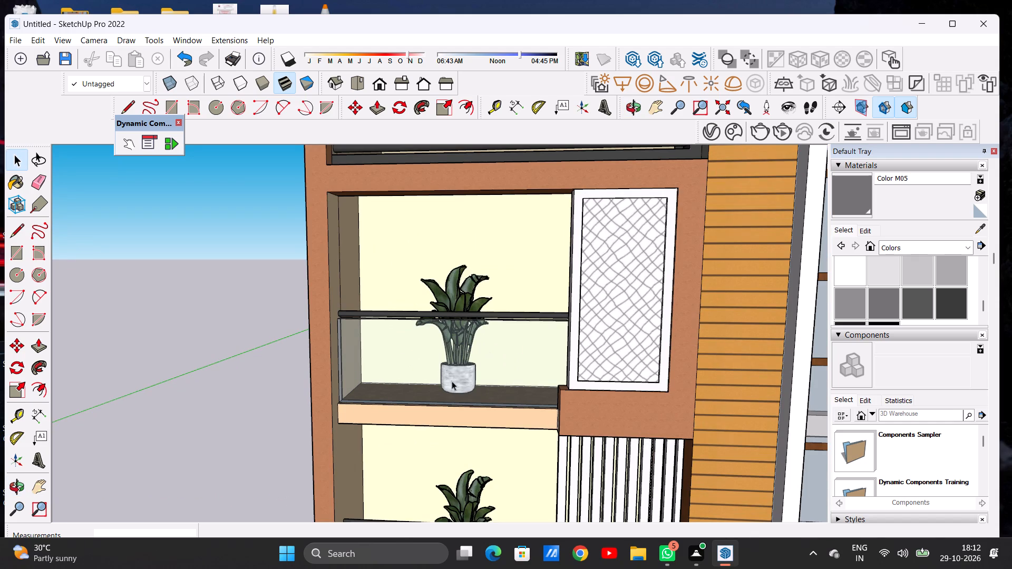
scroll(467, 339, down, 9)
scroll(479, 393, down, 8)
scroll(478, 436, up, 9)
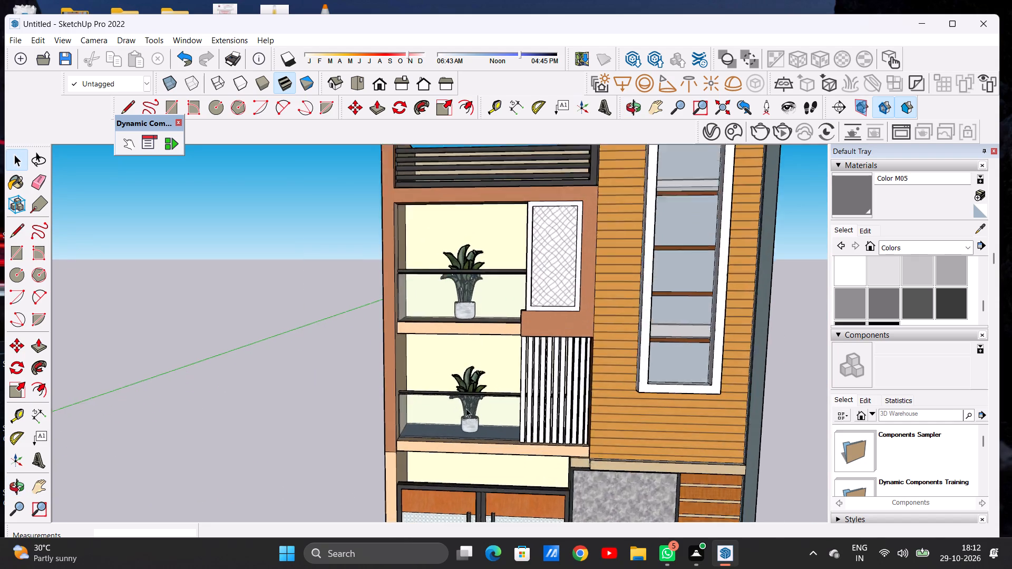
scroll(466, 408, up, 12)
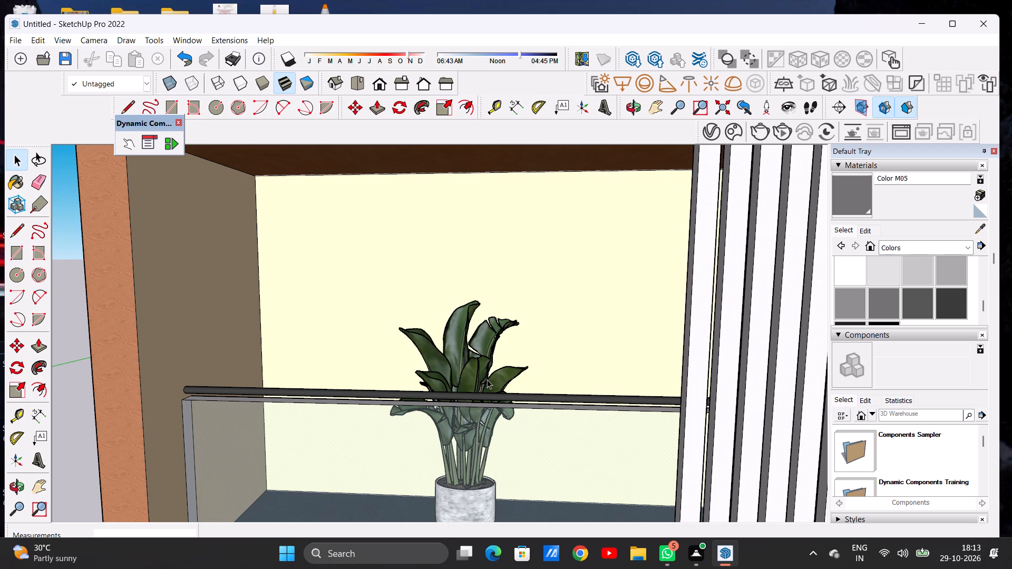
scroll(492, 379, down, 7)
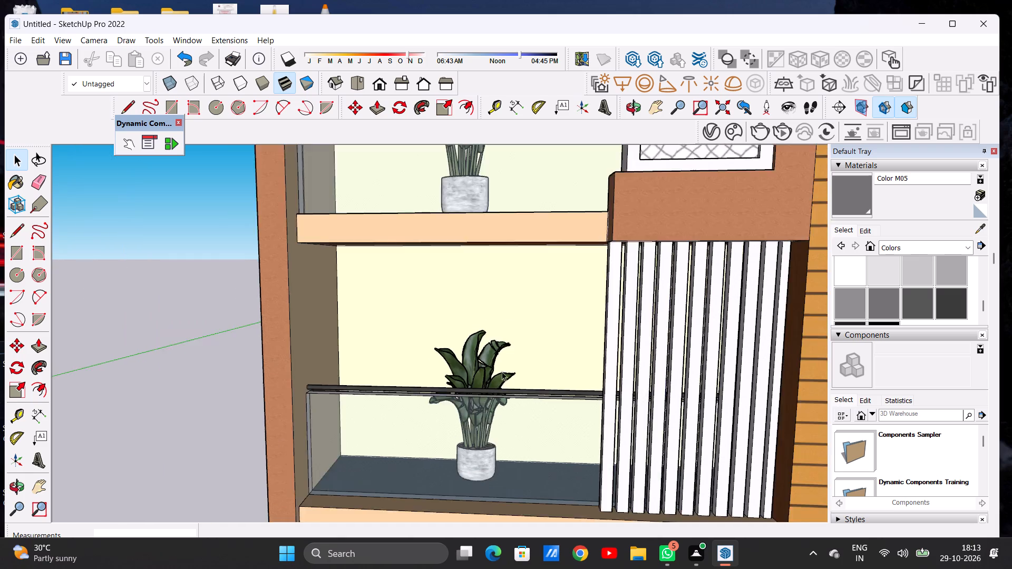
scroll(502, 371, down, 5)
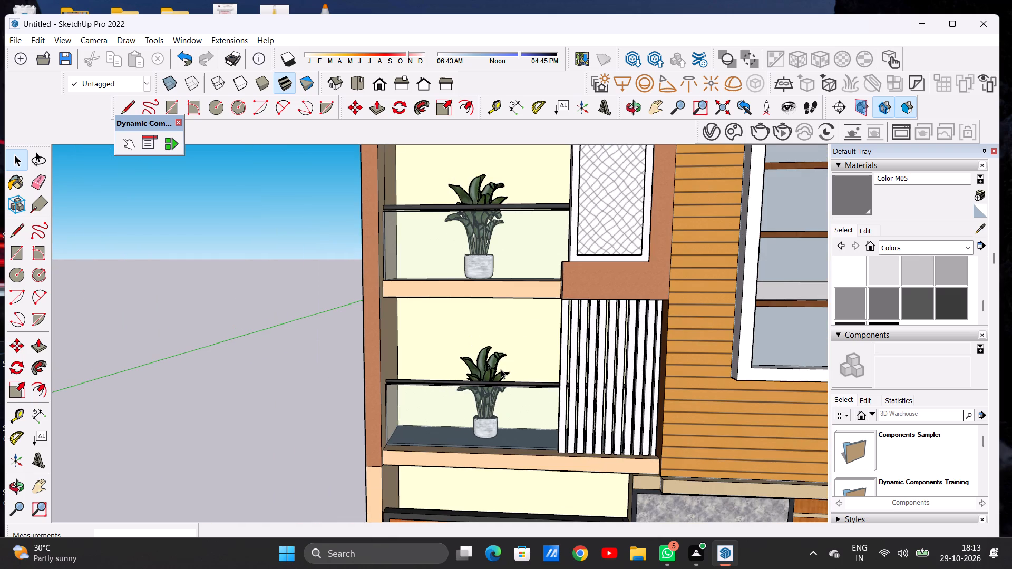
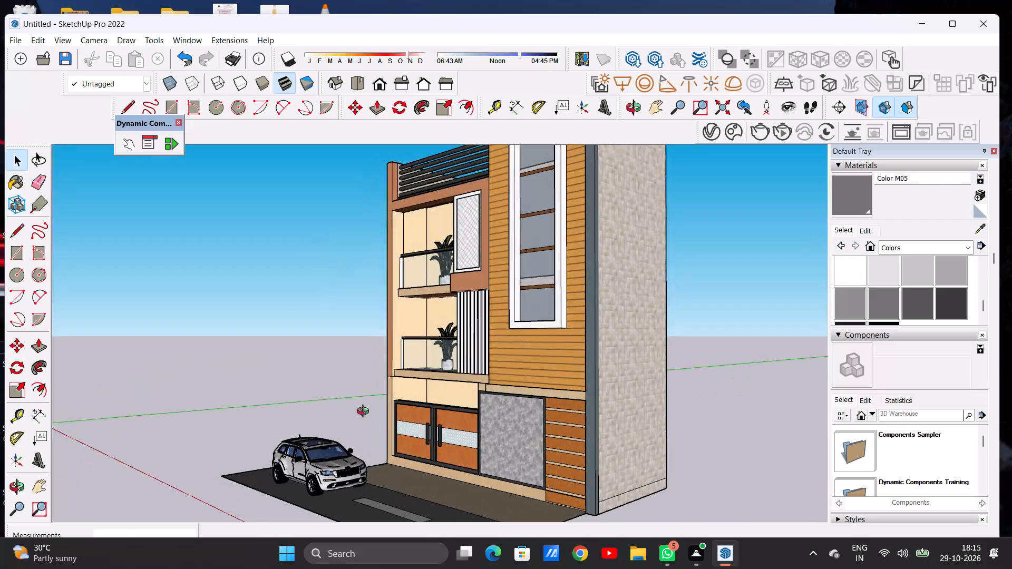
Examine the ground-floor double doors and their patterned band in close-up, comparing them with the surrounding facade and car.
scroll(452, 423, down, 1)
scroll(452, 424, up, 3)
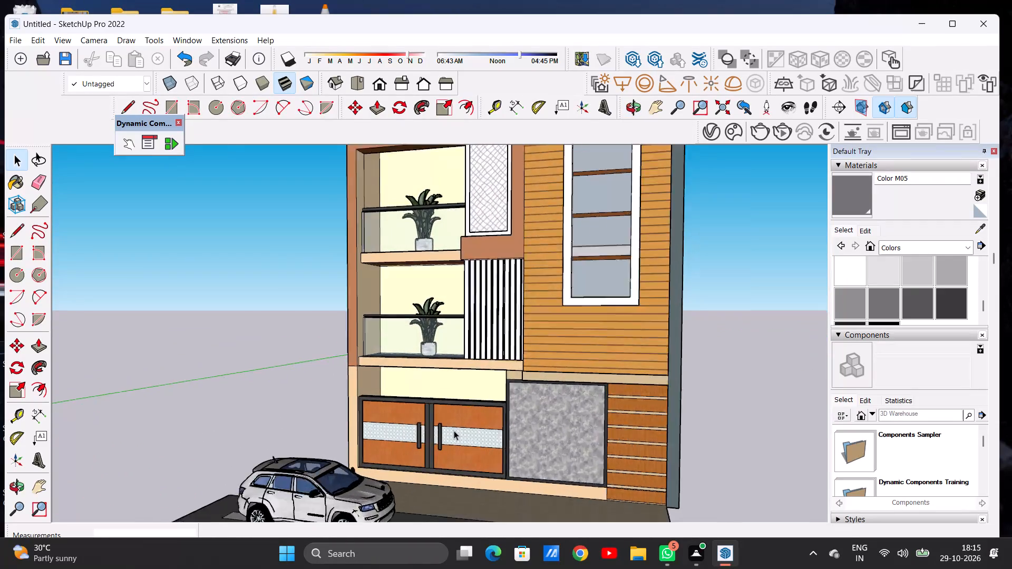
scroll(454, 430, up, 9)
scroll(455, 430, down, 1)
scroll(455, 430, up, 2)
middle_drag(396, 429, 458, 429)
scroll(454, 429, up, 7)
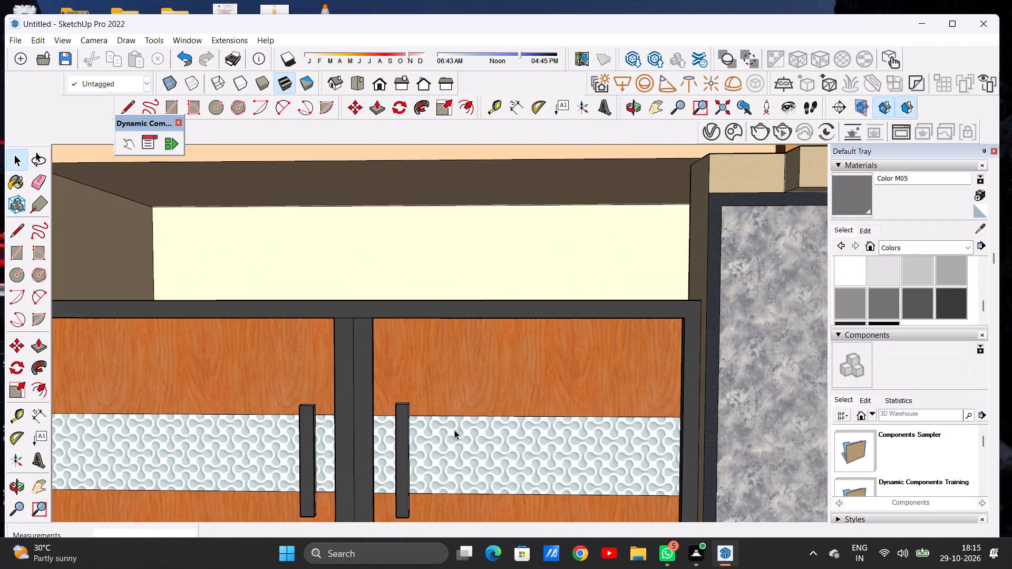
scroll(466, 405, down, 9)
middle_drag(468, 388, 378, 535)
scroll(397, 426, up, 7)
scroll(432, 385, down, 1)
scroll(433, 384, up, 4)
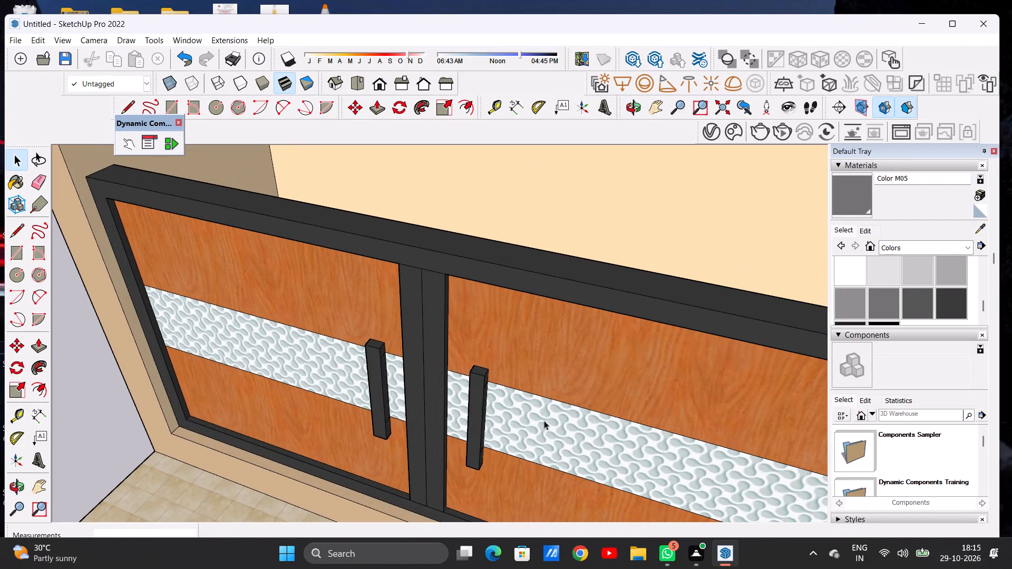
middle_drag(500, 391, 525, 331)
scroll(523, 370, down, 18)
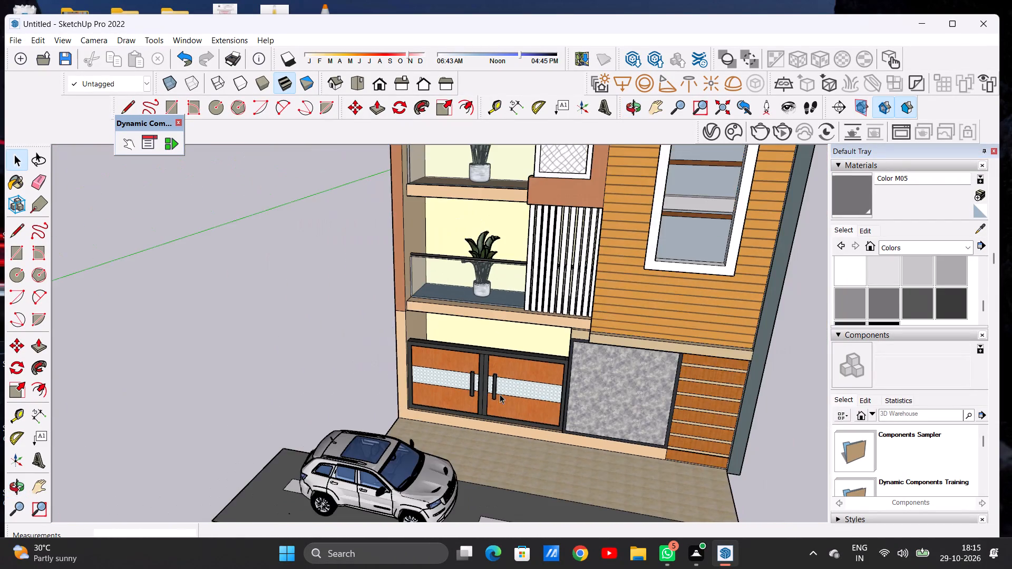
middle_drag(503, 396, 515, 379)
scroll(515, 379, up, 1)
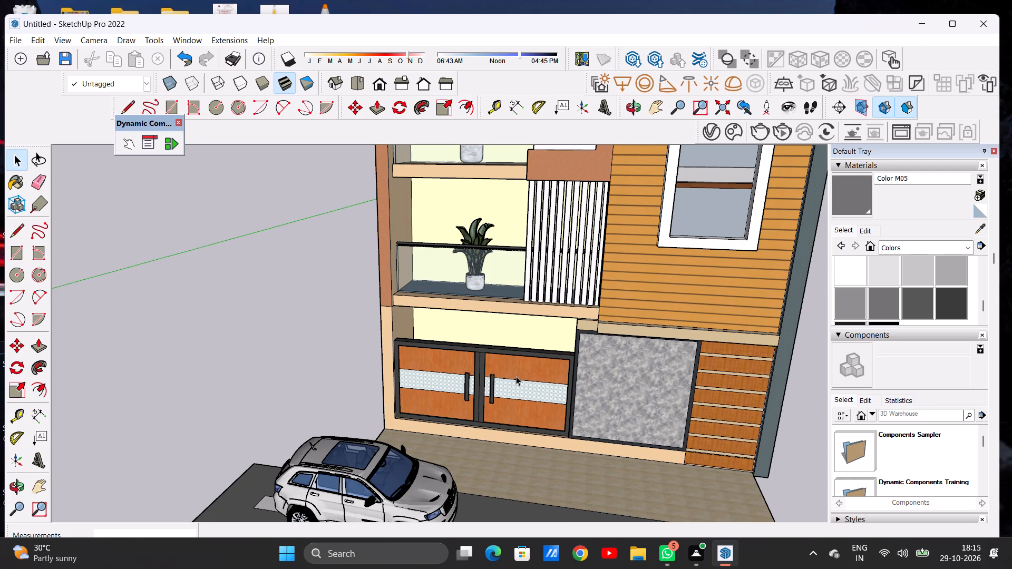
scroll(514, 384, down, 6)
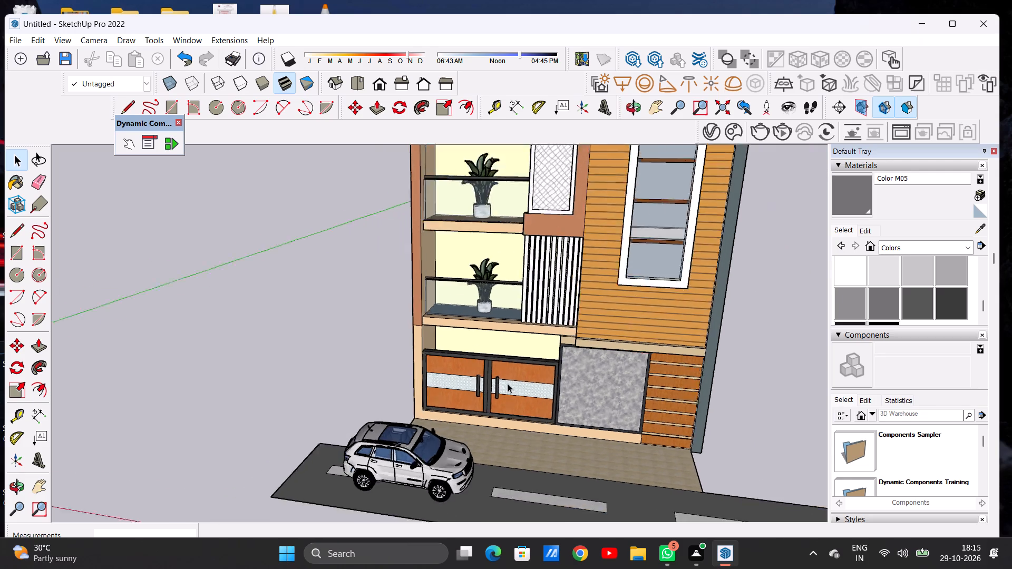
scroll(508, 384, down, 3)
scroll(508, 383, up, 16)
middle_drag(542, 376, 568, 365)
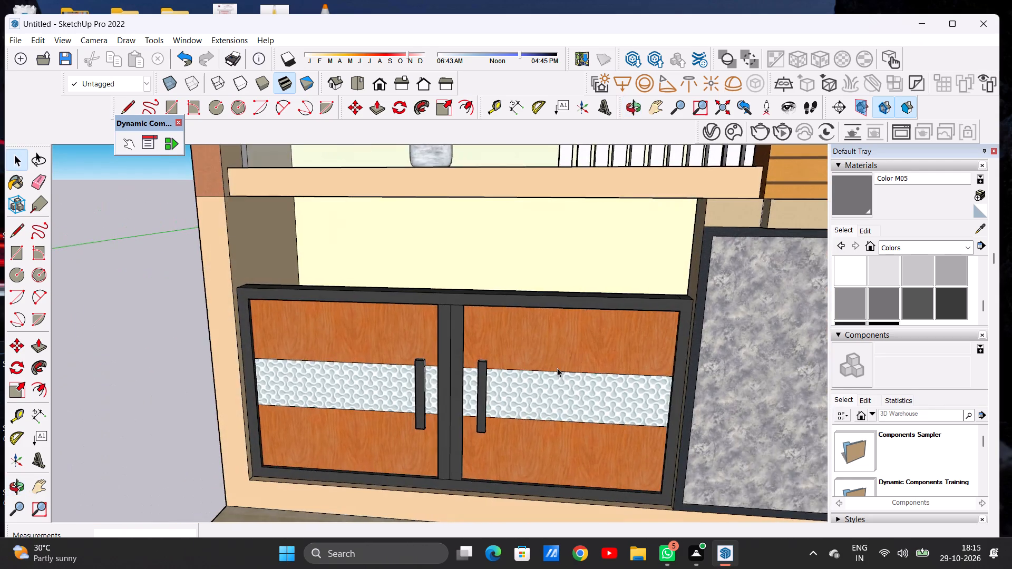
Inspect the dark handles, central frame and patterned band of the double doors in close-up from several angles.
scroll(524, 384, down, 2)
scroll(519, 390, up, 1)
scroll(517, 391, down, 2)
scroll(514, 392, up, 1)
scroll(513, 392, down, 6)
middle_drag(459, 397, 553, 374)
scroll(479, 375, up, 13)
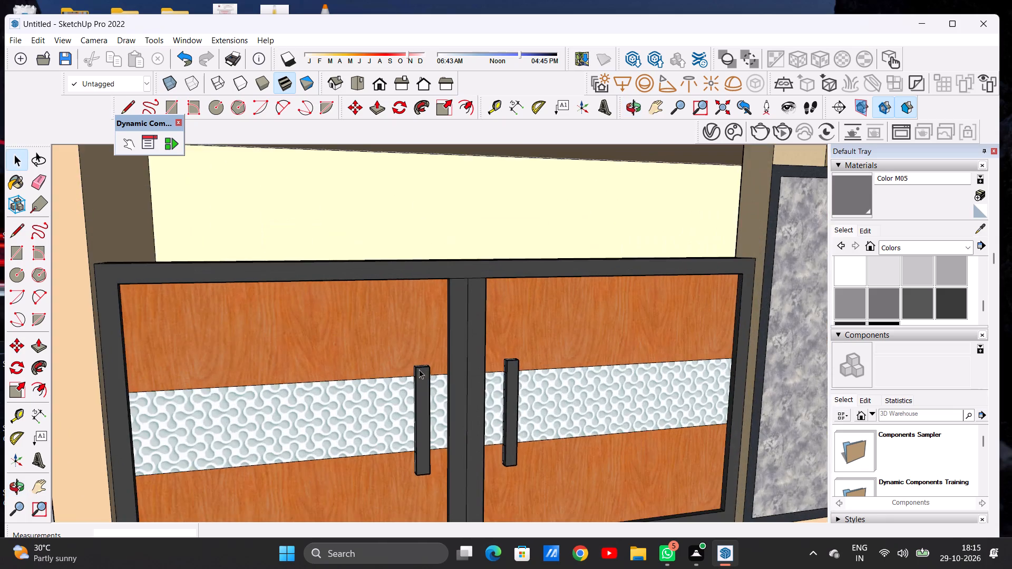
middle_drag(414, 372, 528, 444)
scroll(454, 430, up, 2)
scroll(454, 426, down, 1)
scroll(454, 426, up, 12)
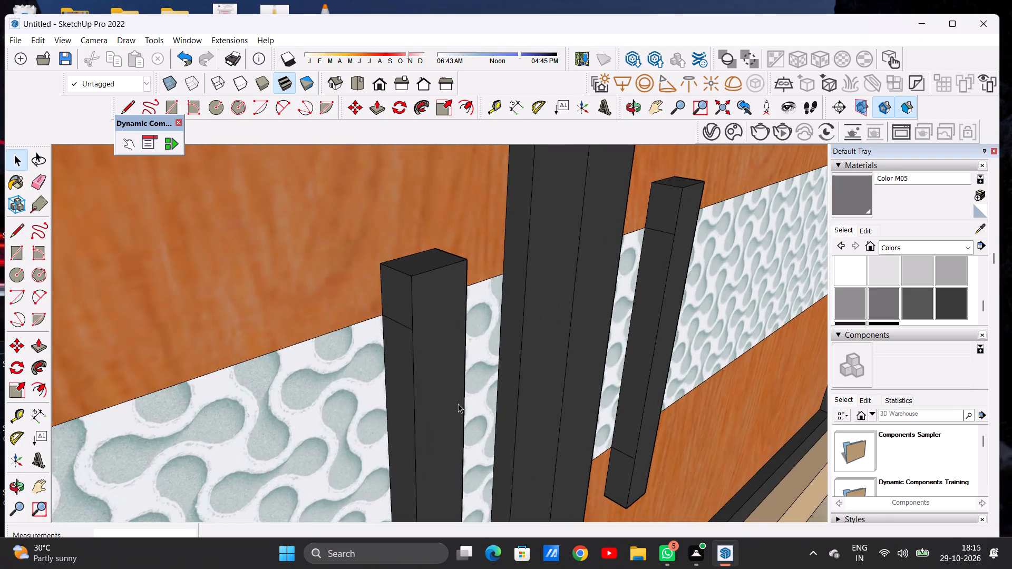
middle_drag(445, 403, 303, 357)
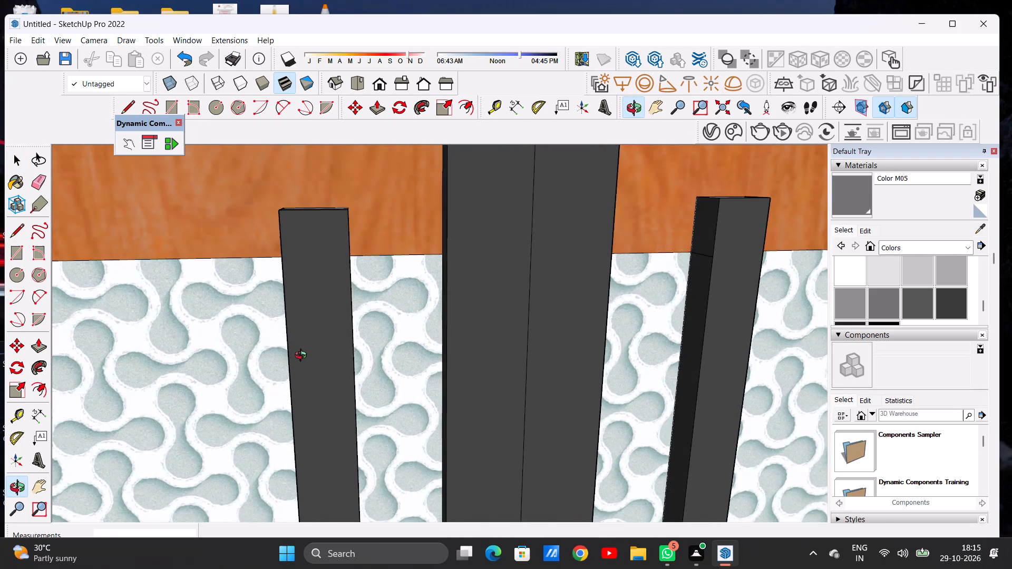
middle_drag(303, 357, 298, 358)
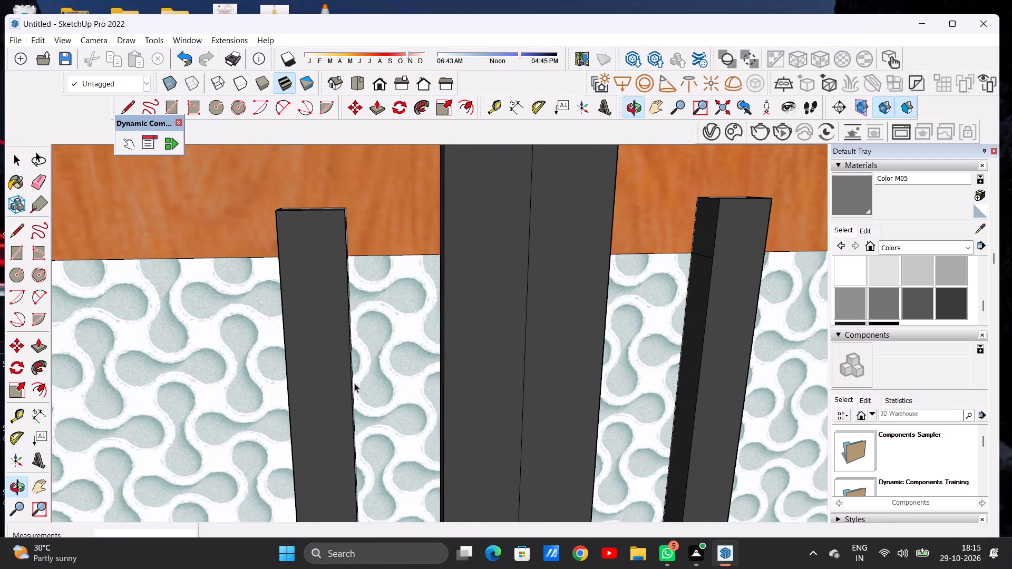
scroll(383, 316, down, 20)
middle_drag(531, 328, 353, 362)
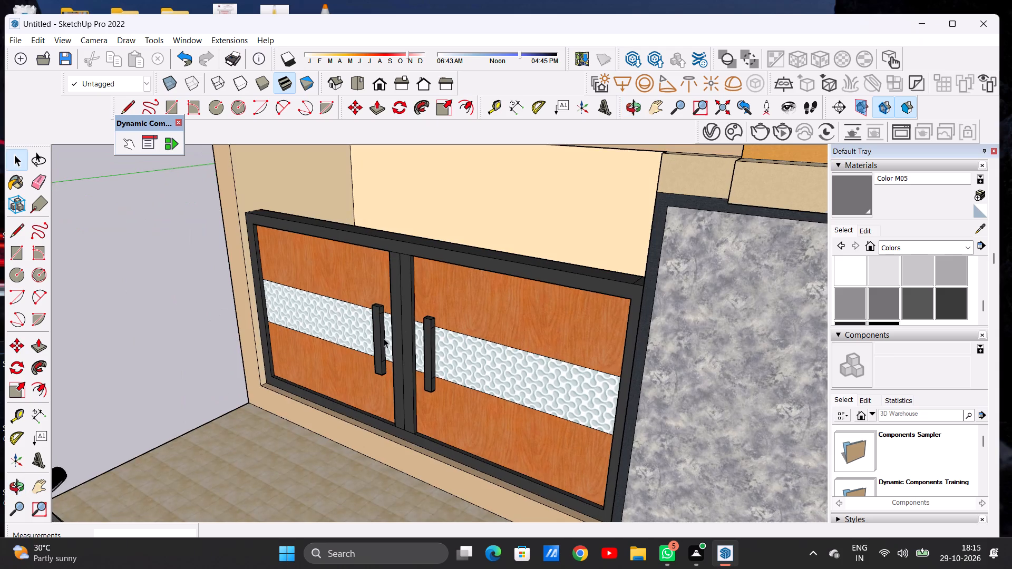
scroll(402, 316, up, 12)
scroll(368, 338, down, 1)
scroll(368, 338, up, 1)
middle_drag(371, 349, 579, 348)
scroll(544, 354, down, 4)
scroll(544, 354, up, 1)
scroll(544, 354, down, 8)
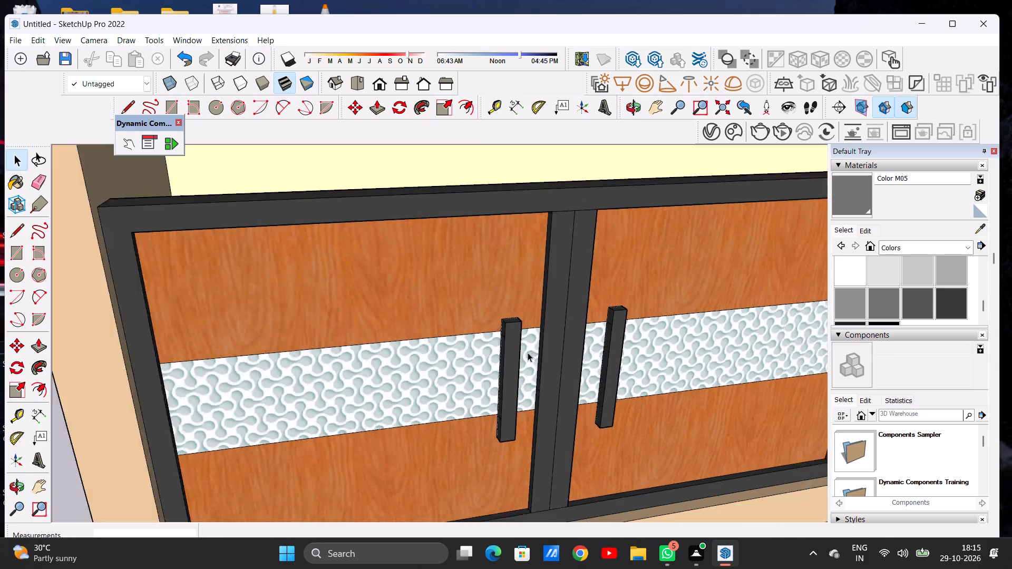
Review the car and road in front of the doors, checking them against the whole facade.
scroll(528, 352, down, 2)
scroll(528, 352, up, 1)
scroll(528, 352, down, 1)
scroll(511, 352, up, 1)
scroll(482, 342, down, 14)
middle_drag(523, 365, 478, 327)
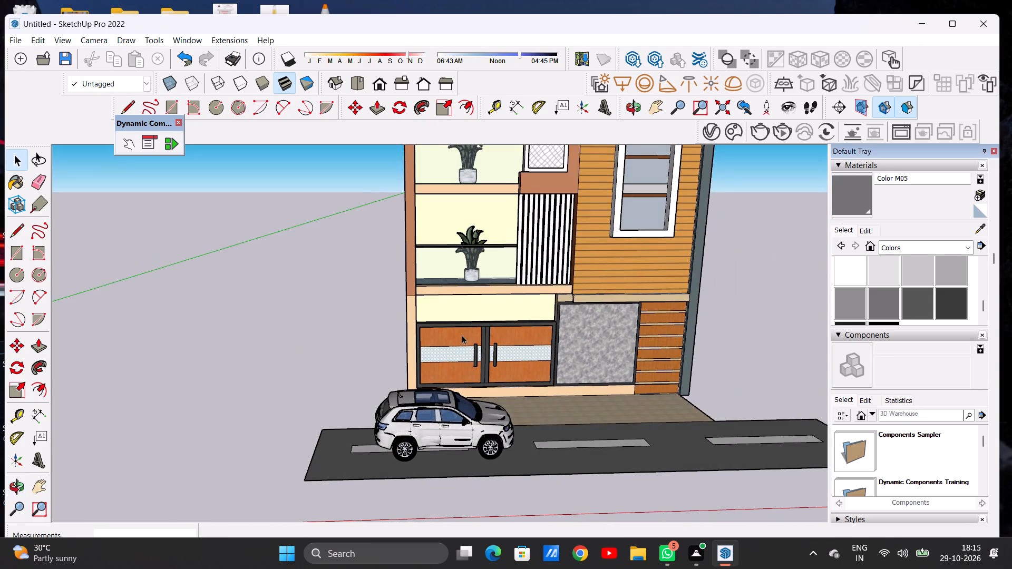
scroll(444, 376, down, 12)
scroll(446, 406, up, 2)
scroll(447, 407, down, 1)
scroll(456, 404, up, 16)
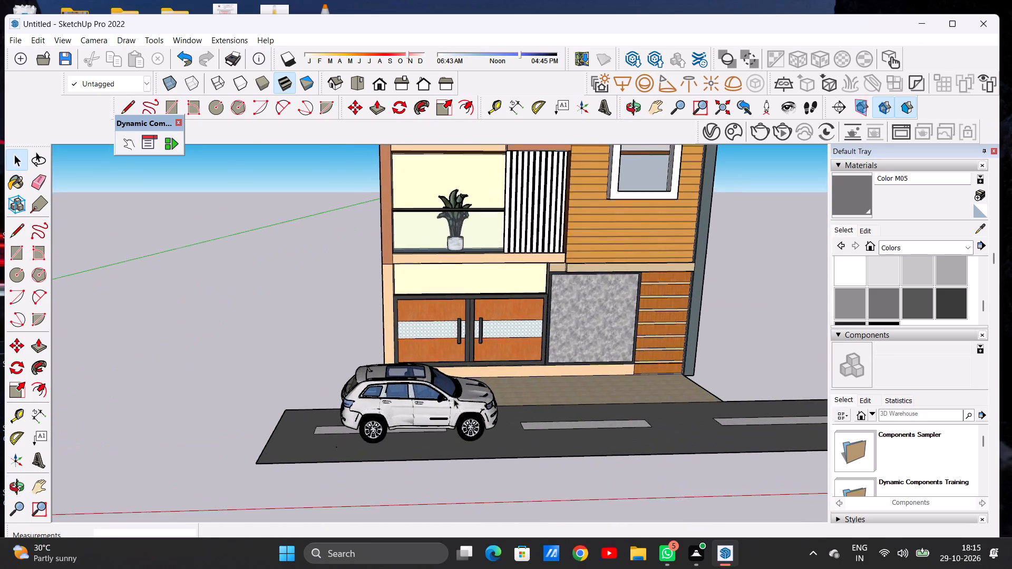
scroll(454, 399, up, 4)
middle_drag(486, 393, 464, 374)
scroll(464, 374, up, 1)
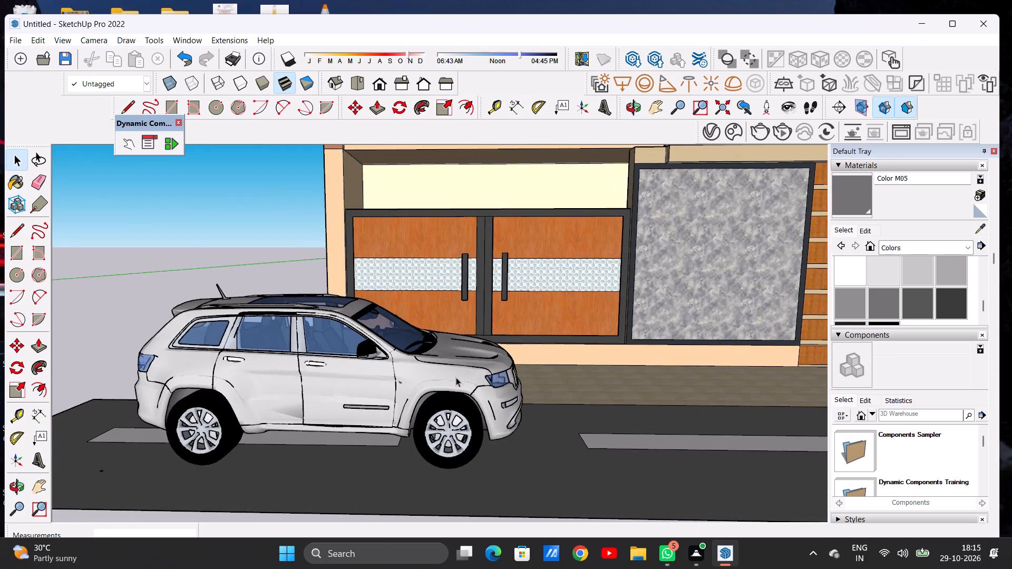
scroll(447, 385, down, 20)
scroll(447, 385, down, 4)
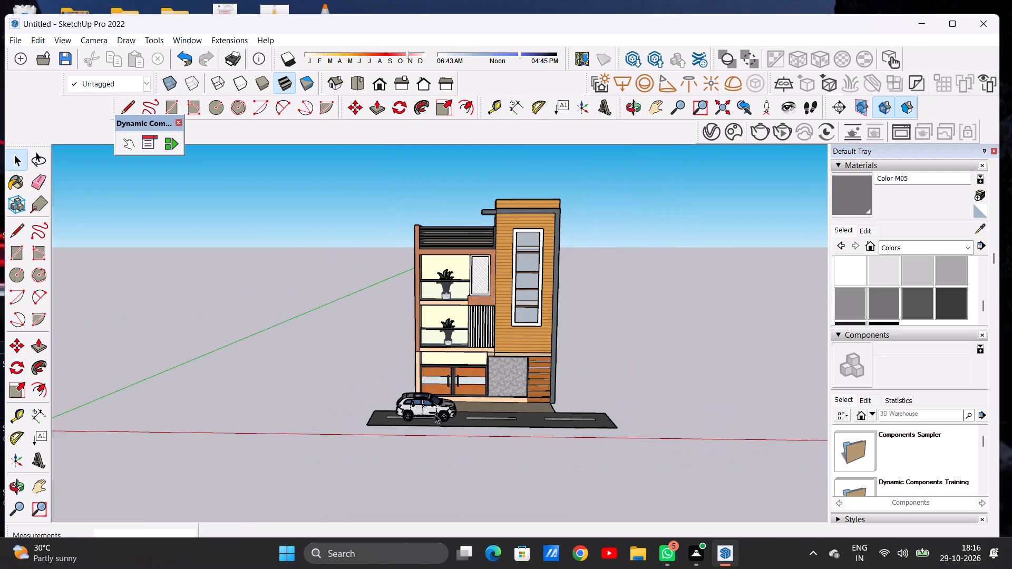
scroll(524, 268, up, 8)
scroll(526, 177, up, 4)
scroll(526, 177, down, 1)
scroll(526, 177, up, 1)
scroll(503, 355, down, 6)
Examine the tall window, lattice panel and rooftop railing on the upper facade from a raised viewpoint.
middle_drag(577, 322, 760, 356)
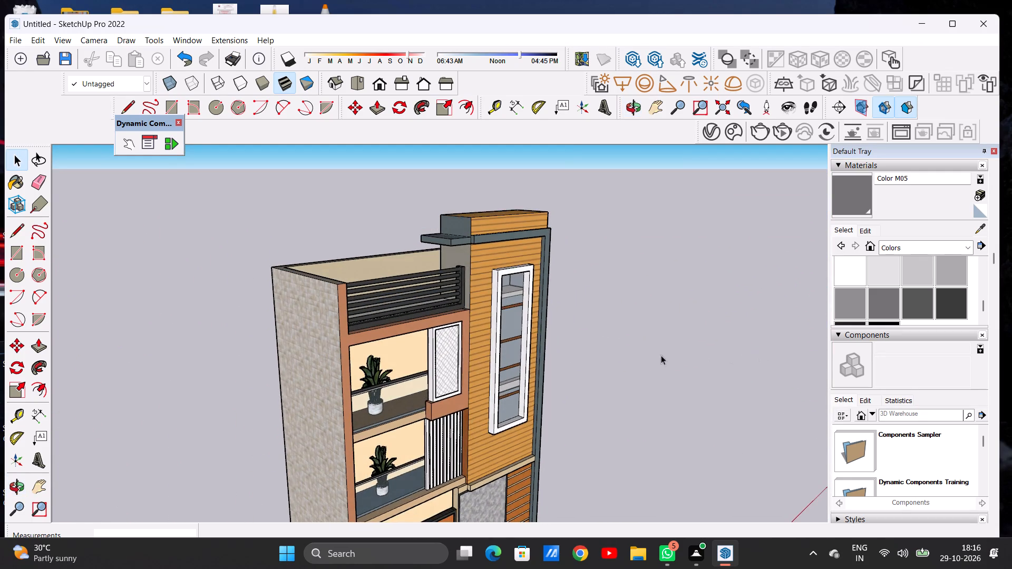
scroll(531, 357, up, 7)
middle_drag(498, 346, 469, 348)
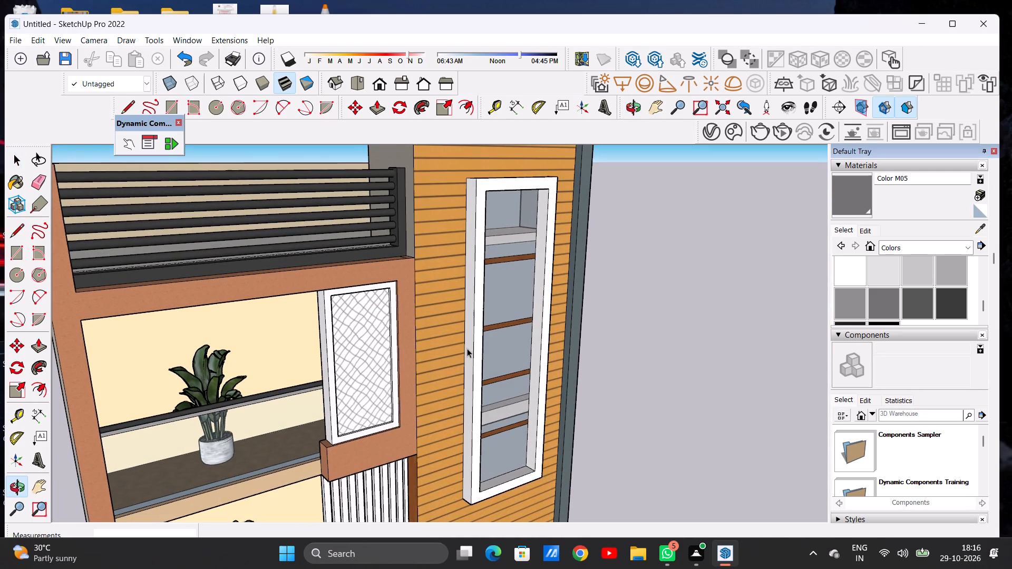
scroll(478, 354, down, 7)
middle_drag(512, 371, 472, 370)
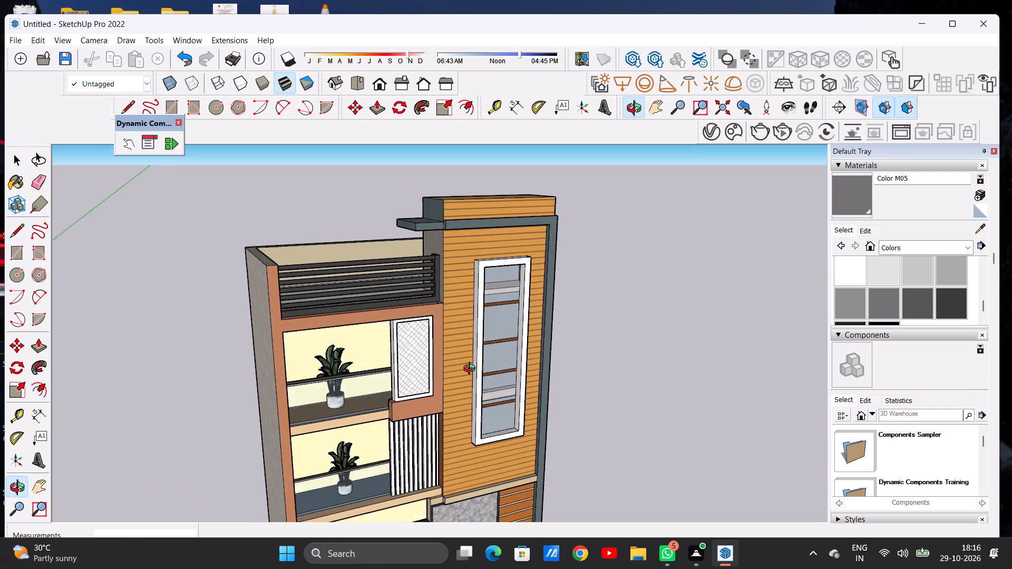
middle_drag(472, 370, 473, 363)
scroll(482, 357, up, 6)
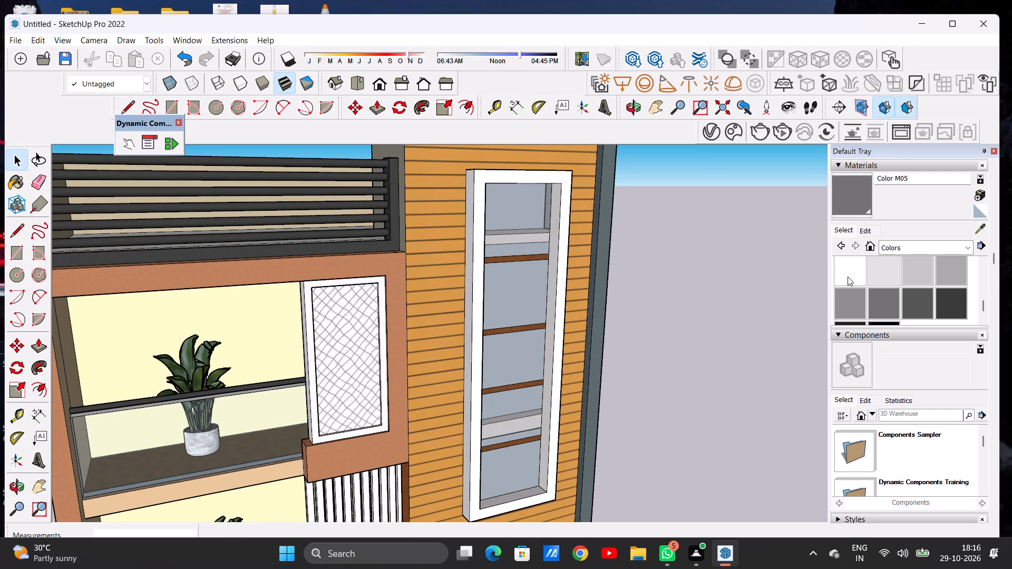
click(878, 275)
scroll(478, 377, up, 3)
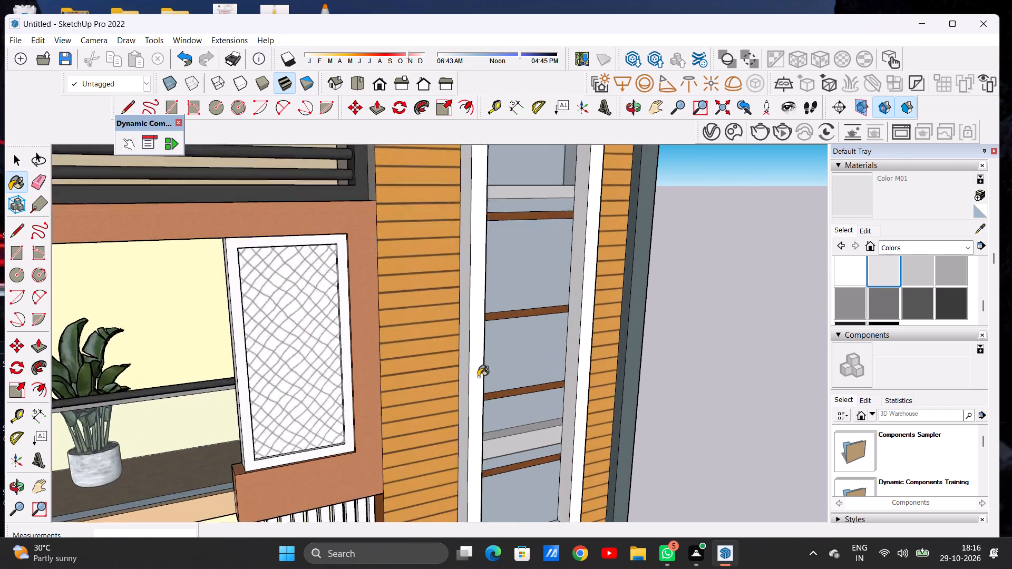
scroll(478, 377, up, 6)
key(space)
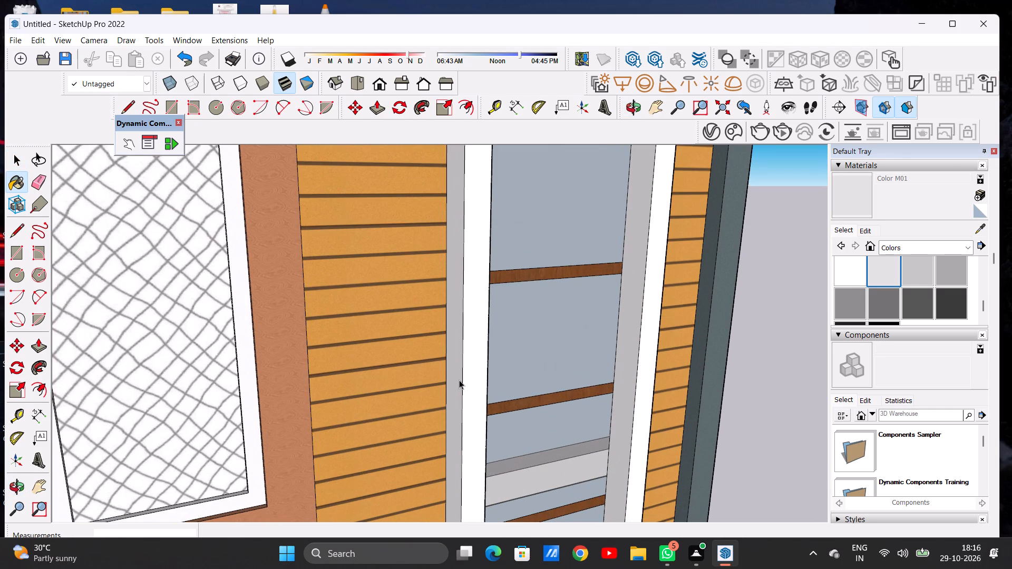
Review the whole house, then the ground-floor entrance, side walls, car and road from both sides of the facade.
scroll(447, 359, down, 20)
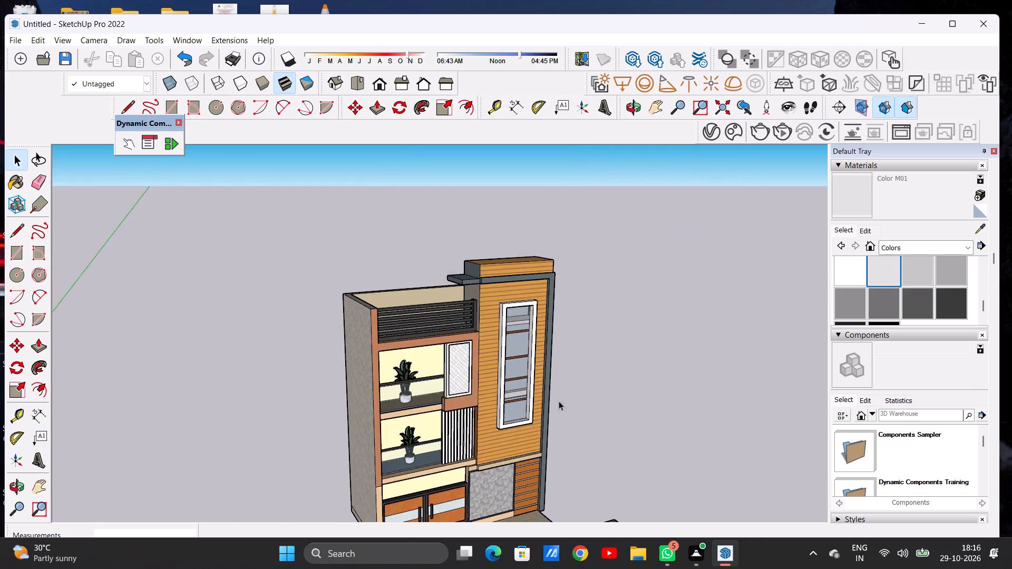
middle_drag(548, 401, 436, 346)
scroll(496, 362, down, 14)
scroll(520, 425, up, 5)
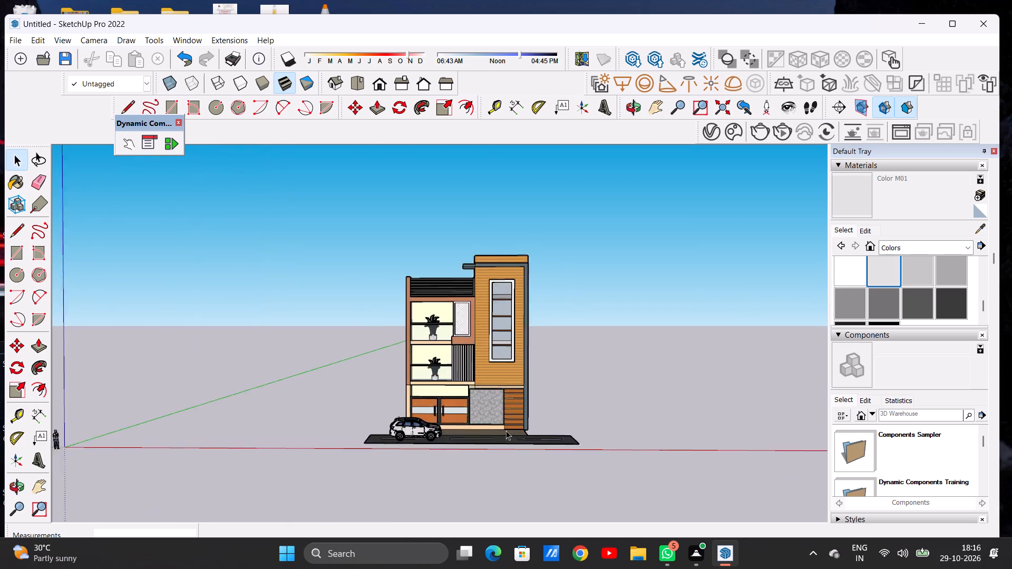
scroll(506, 430, up, 18)
middle_drag(524, 393, 719, 391)
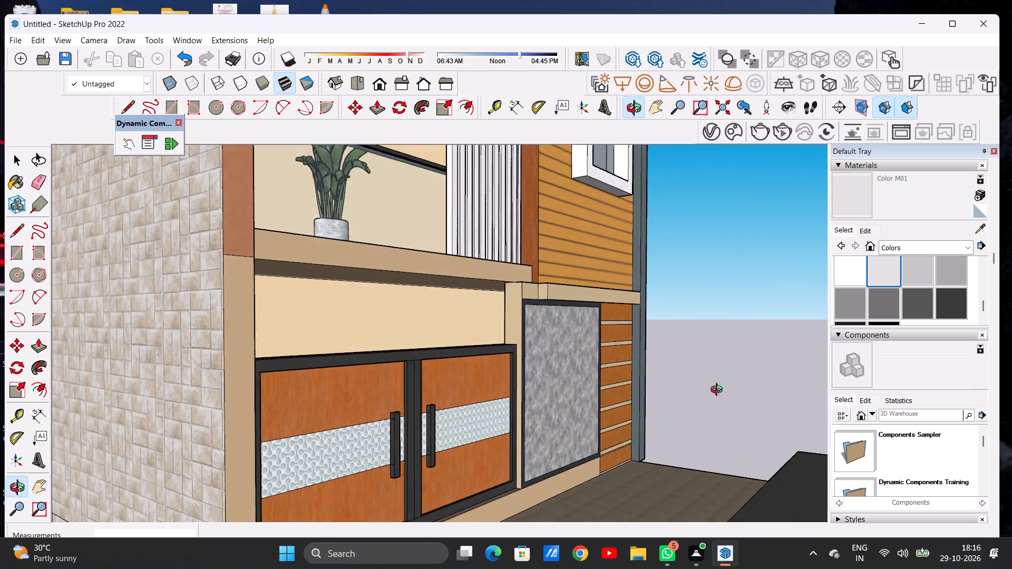
middle_drag(719, 391, 523, 427)
scroll(529, 436, down, 8)
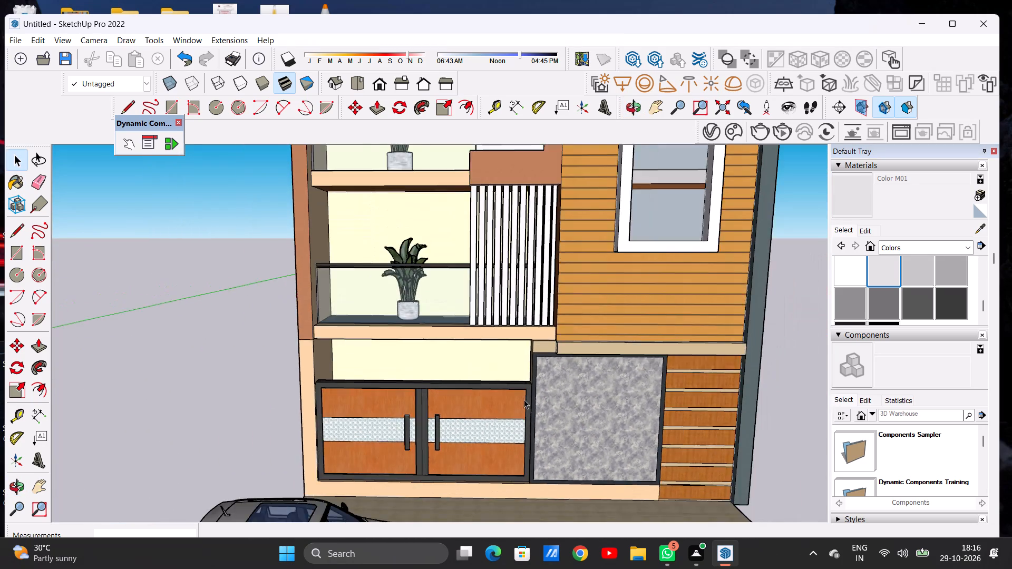
scroll(524, 399, down, 2)
scroll(445, 409, down, 5)
scroll(444, 456, up, 17)
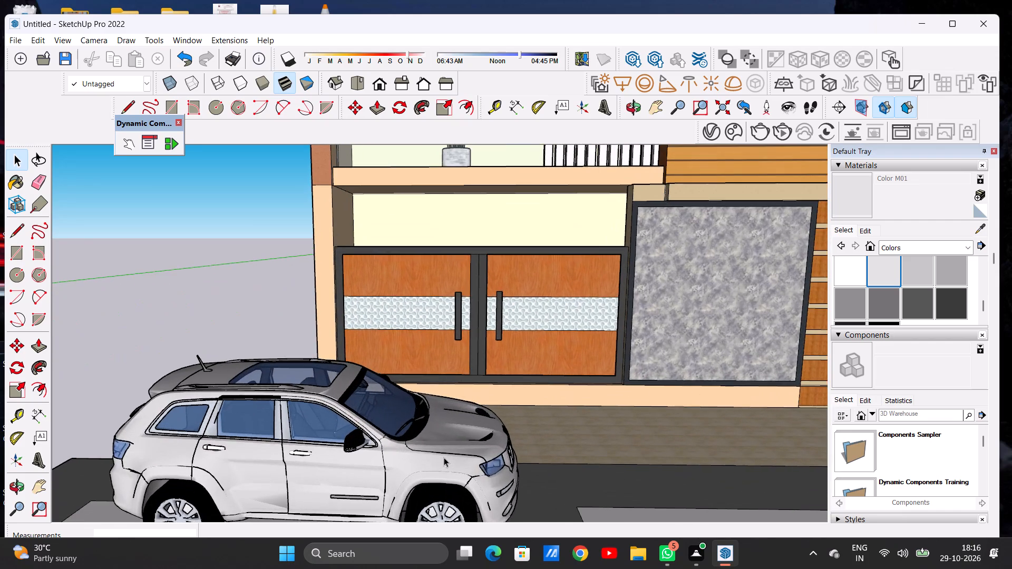
scroll(447, 403, down, 7)
middle_drag(443, 449, 293, 509)
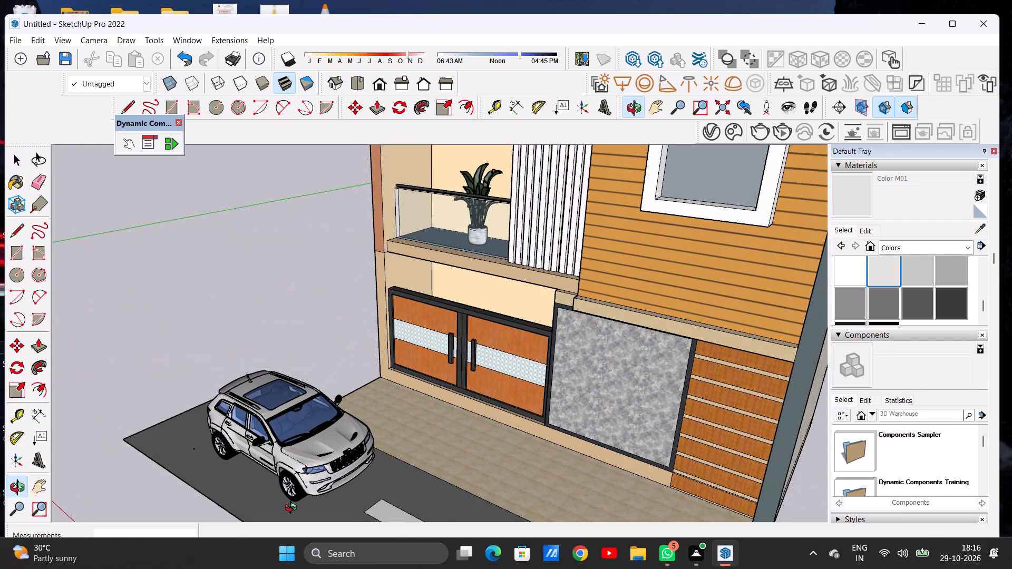
middle_drag(293, 509, 295, 507)
middle_drag(698, 415, 573, 381)
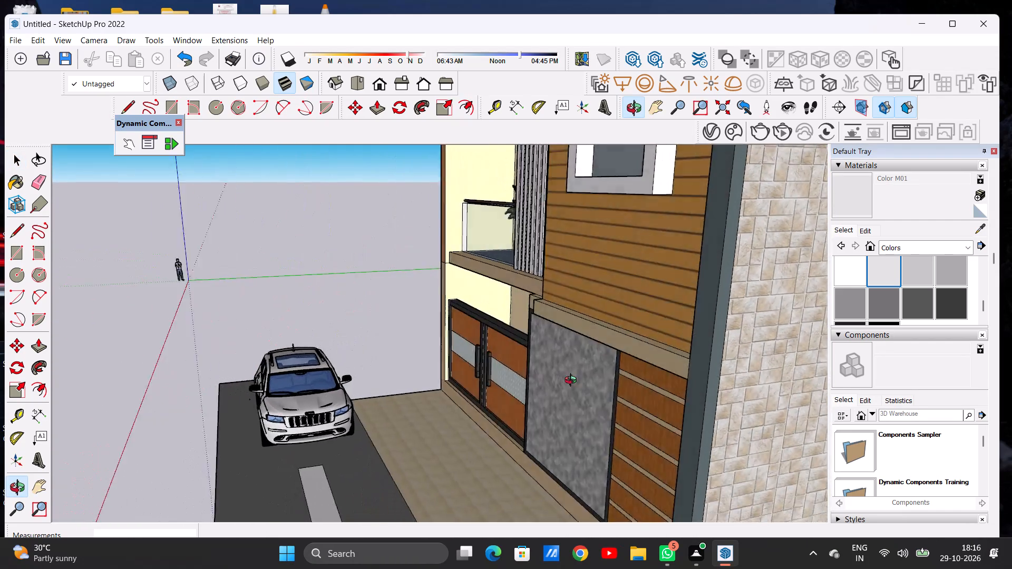
middle_drag(573, 381, 660, 381)
scroll(563, 444, down, 3)
scroll(563, 447, up, 1)
scroll(564, 451, down, 13)
scroll(596, 443, up, 1)
scroll(596, 443, down, 2)
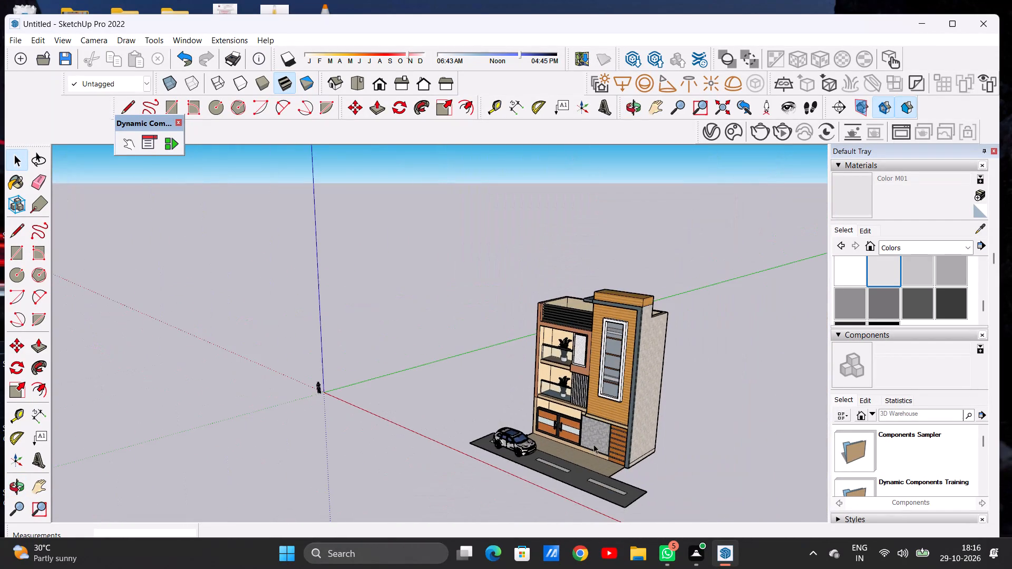
Paint the underside of the slab projecting from the top of the wood-clad tower with Color M01.
middle_drag(585, 438, 700, 364)
scroll(567, 252, up, 15)
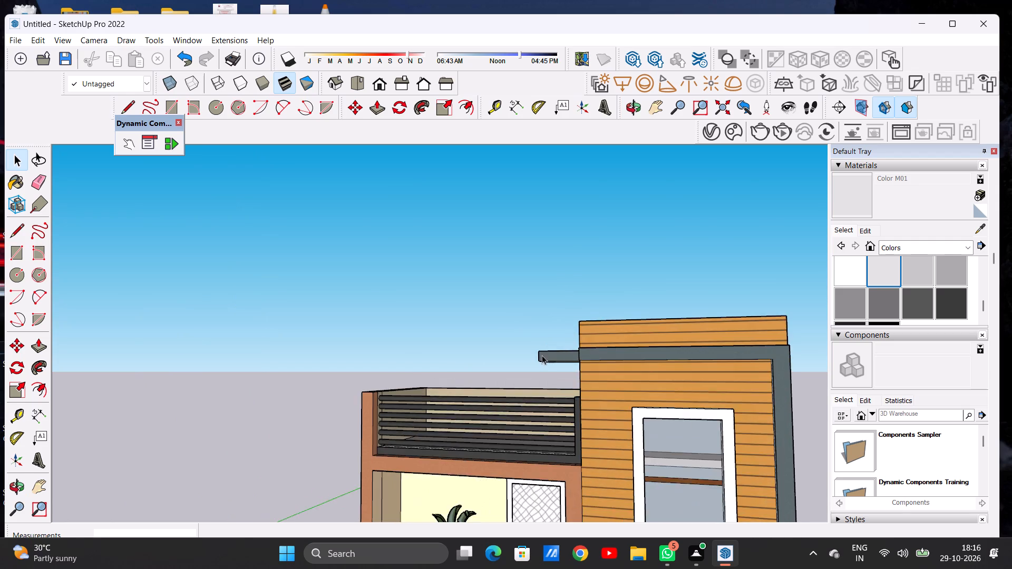
middle_drag(553, 357, 624, 307)
scroll(582, 355, up, 4)
scroll(576, 357, down, 1)
scroll(569, 358, up, 6)
scroll(542, 366, down, 1)
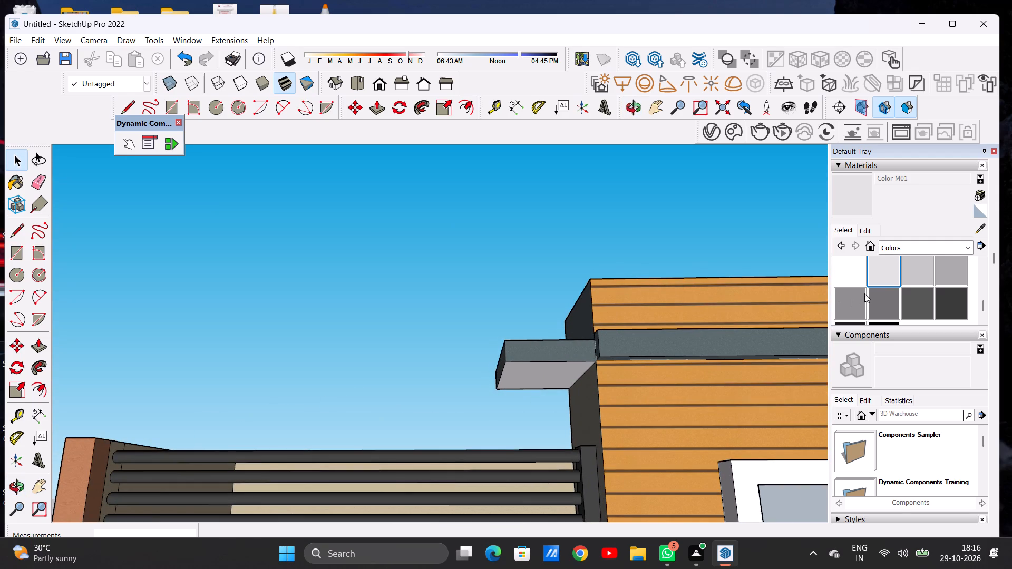
click(885, 268)
click(553, 368)
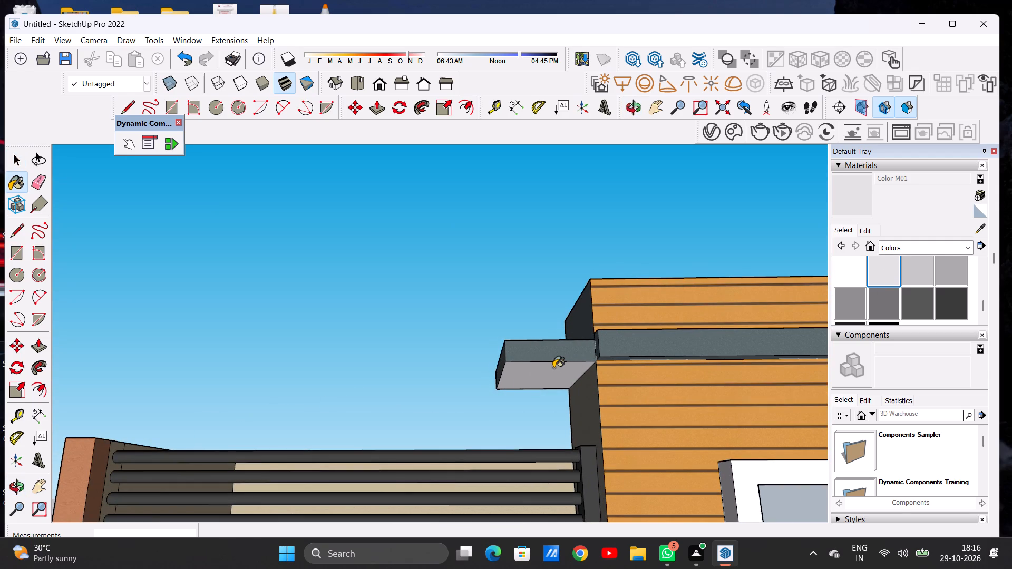
scroll(552, 375, up, 12)
key(space)
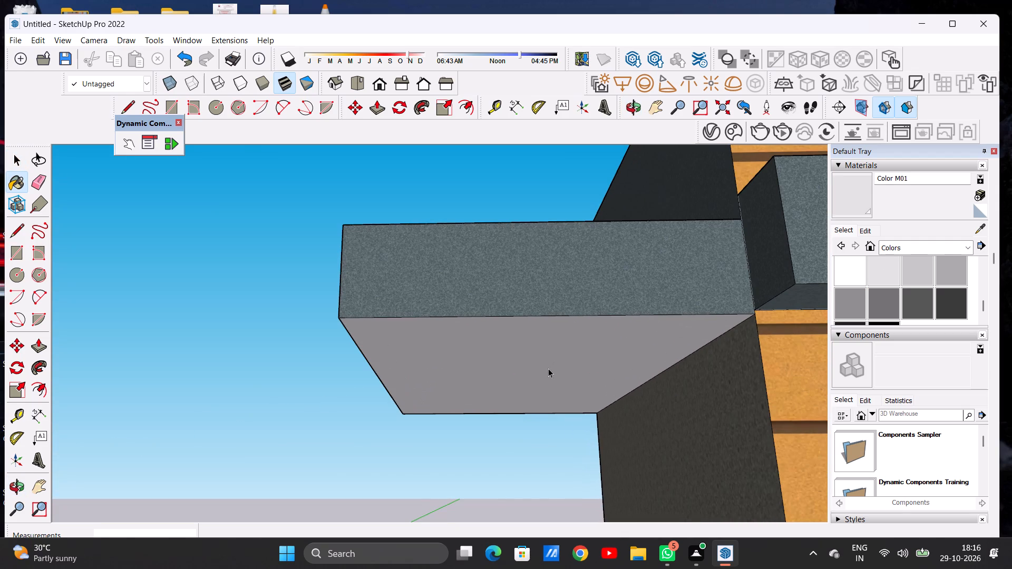
Review the full facade and examine the grey stone panel and wooden slats on the ground floor in close-up.
scroll(539, 369, down, 17)
scroll(568, 362, up, 1)
scroll(568, 362, down, 3)
scroll(568, 362, up, 1)
scroll(566, 357, down, 13)
middle_drag(575, 345, 559, 453)
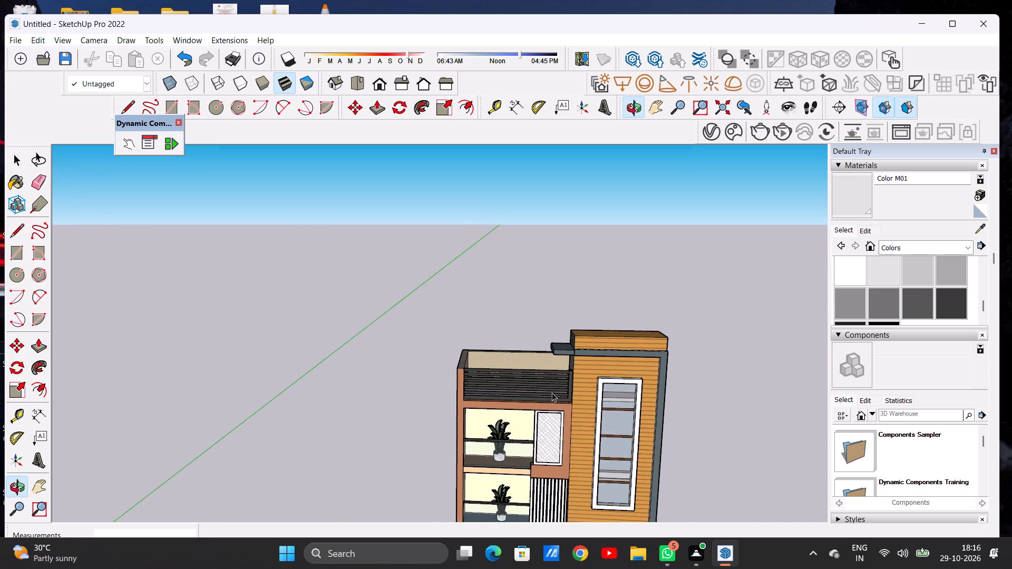
scroll(563, 384, down, 13)
scroll(570, 452, up, 13)
middle_drag(537, 454, 556, 444)
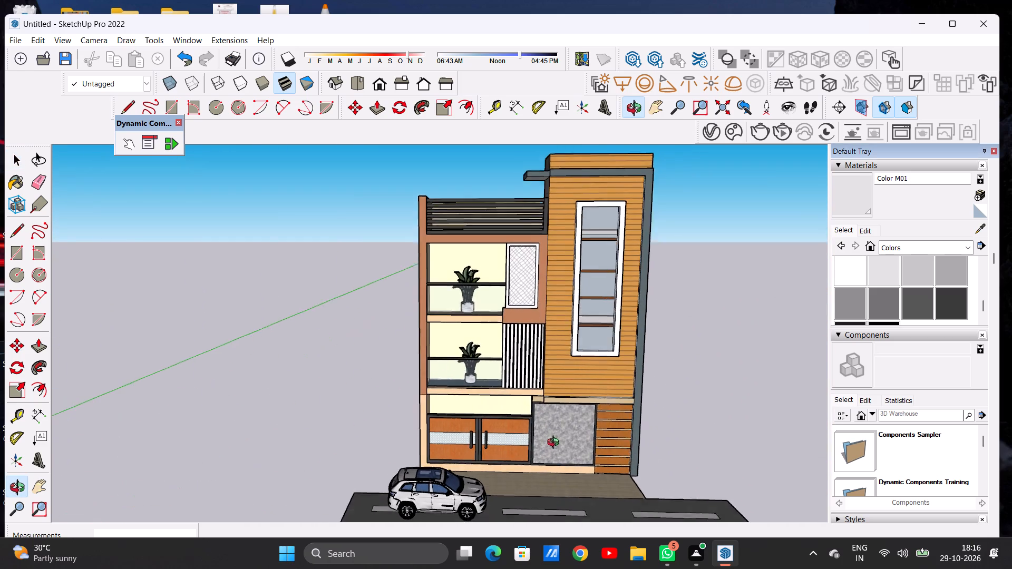
middle_drag(556, 444, 571, 433)
scroll(580, 441, up, 3)
scroll(580, 442, down, 1)
scroll(580, 442, up, 12)
scroll(630, 398, up, 9)
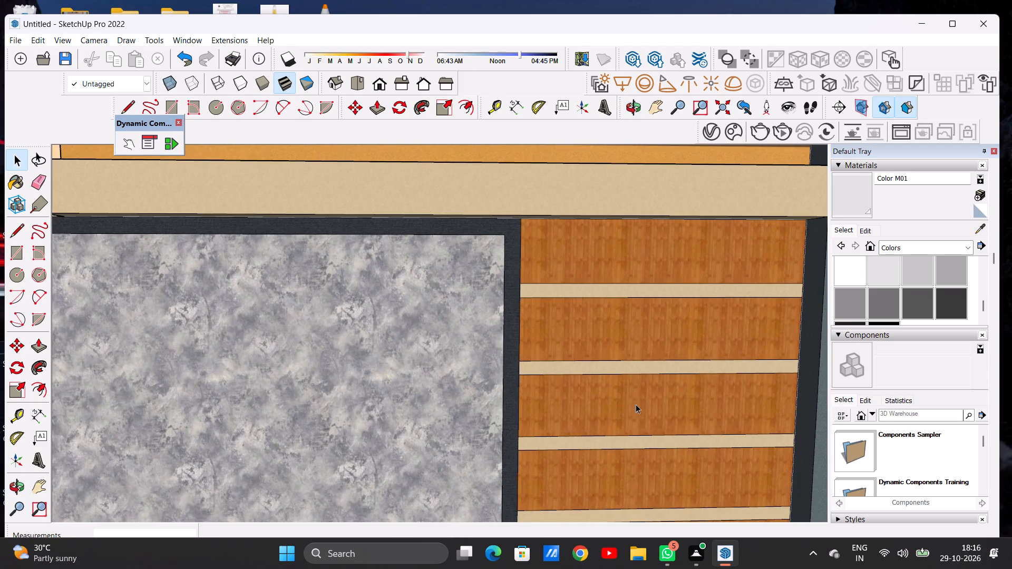
middle_drag(636, 404, 629, 415)
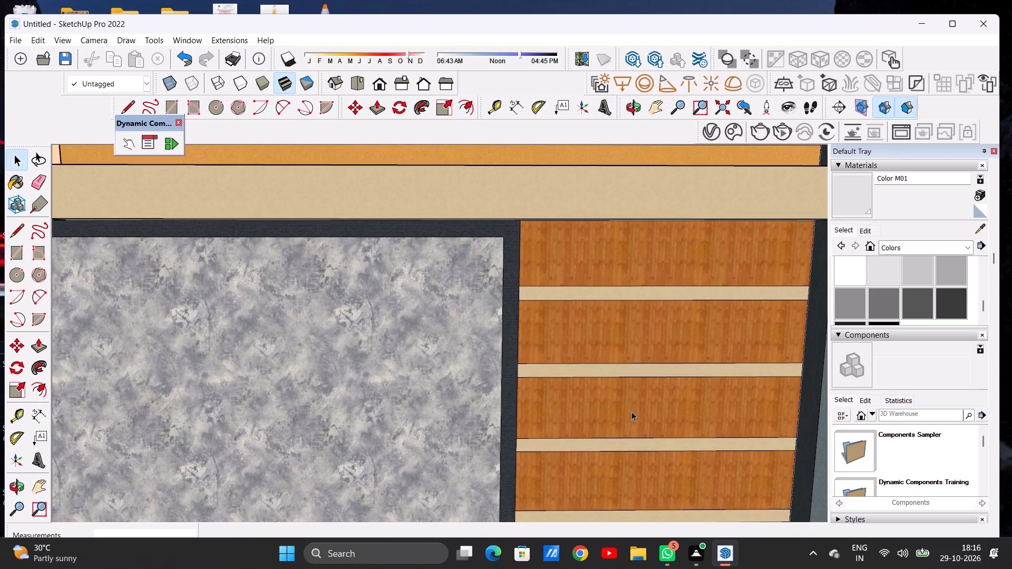
scroll(631, 418, down, 13)
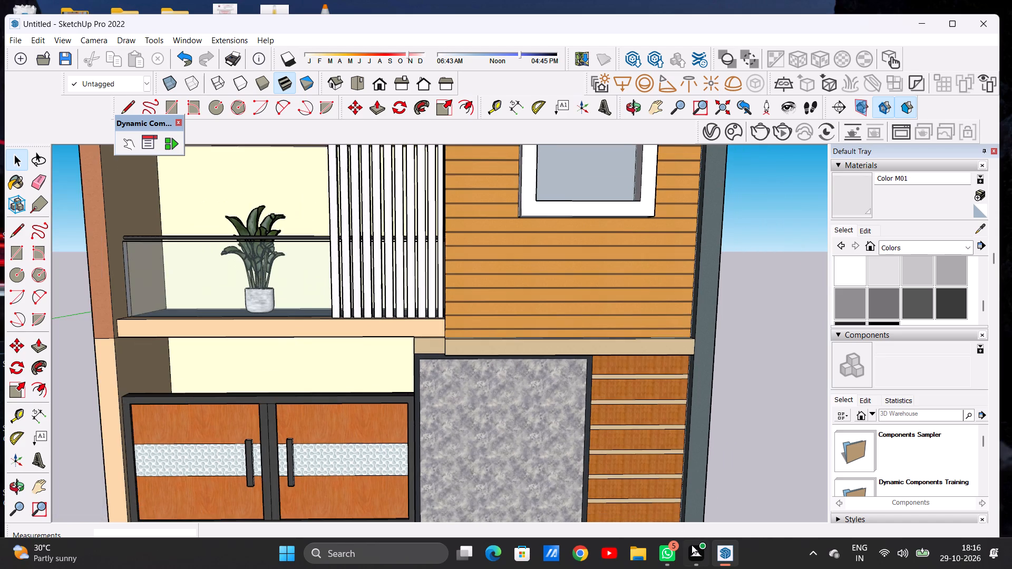
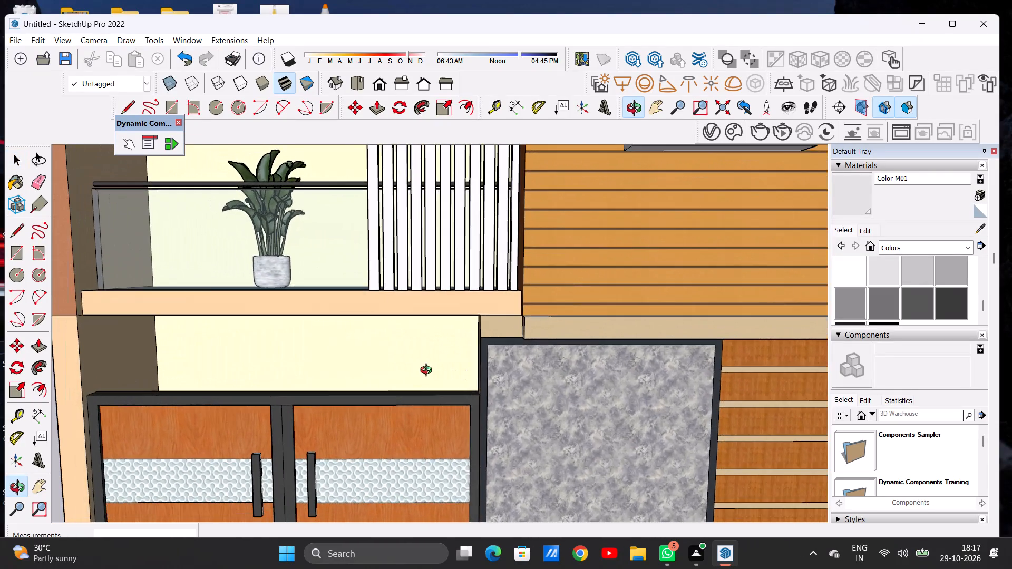
Review the balconies, double doors, car and road together from a raised viewpoint in front of the house.
scroll(539, 369, down, 2)
scroll(539, 369, up, 1)
scroll(539, 369, down, 5)
scroll(515, 354, up, 1)
scroll(515, 354, down, 12)
middle_drag(465, 369, 428, 527)
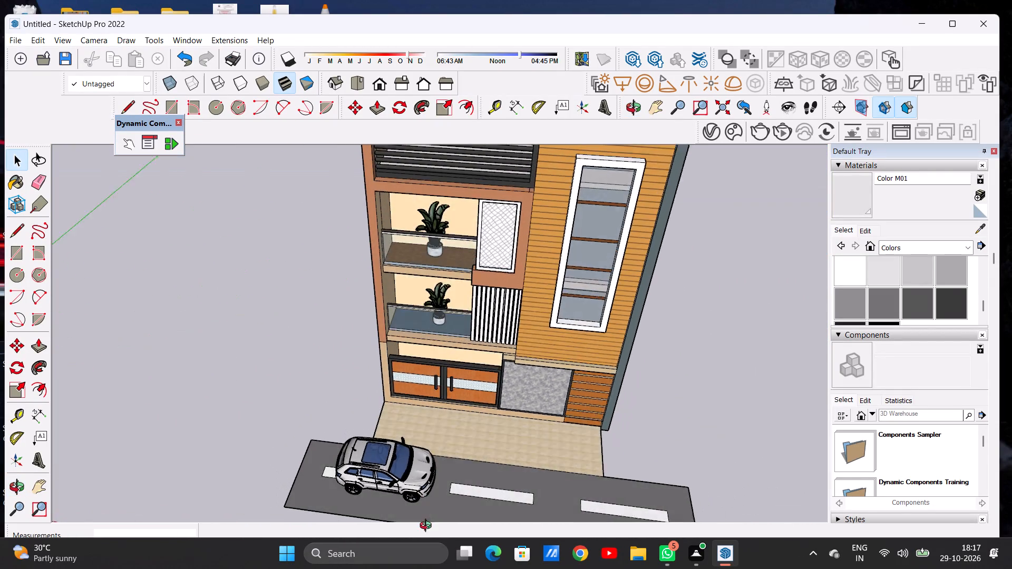
middle_drag(428, 527, 437, 460)
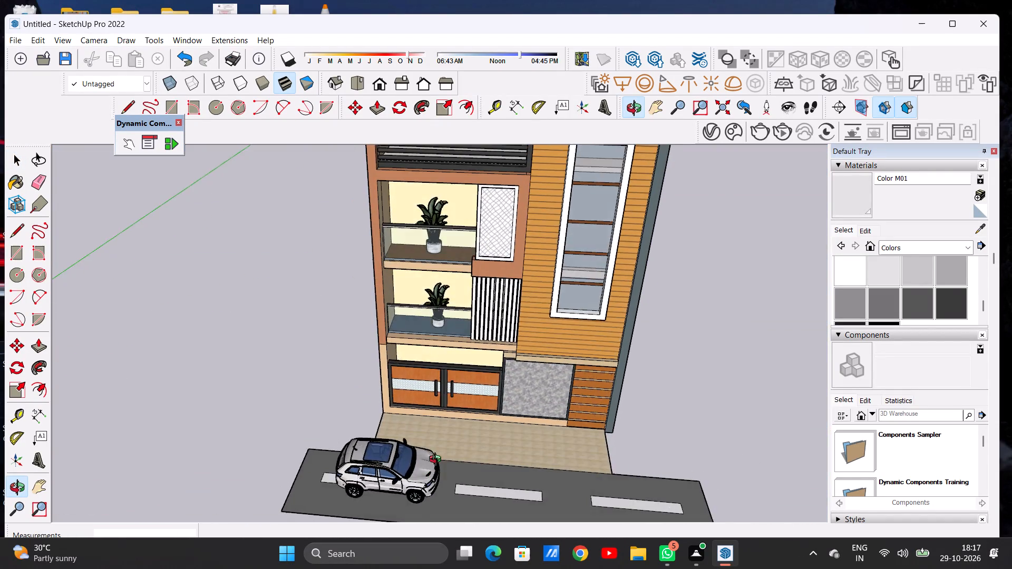
middle_drag(437, 460, 446, 458)
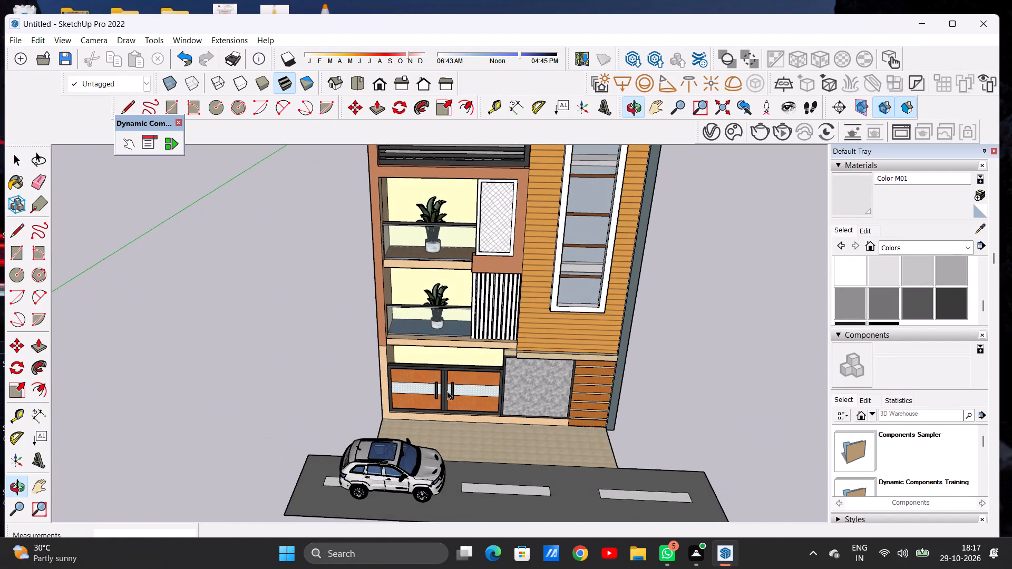
scroll(436, 371, down, 6)
scroll(414, 411, up, 9)
Examine the parked car in close-up, including its side windows and interior, and its placement on the road.
middle_drag(395, 444, 414, 418)
scroll(406, 448, up, 6)
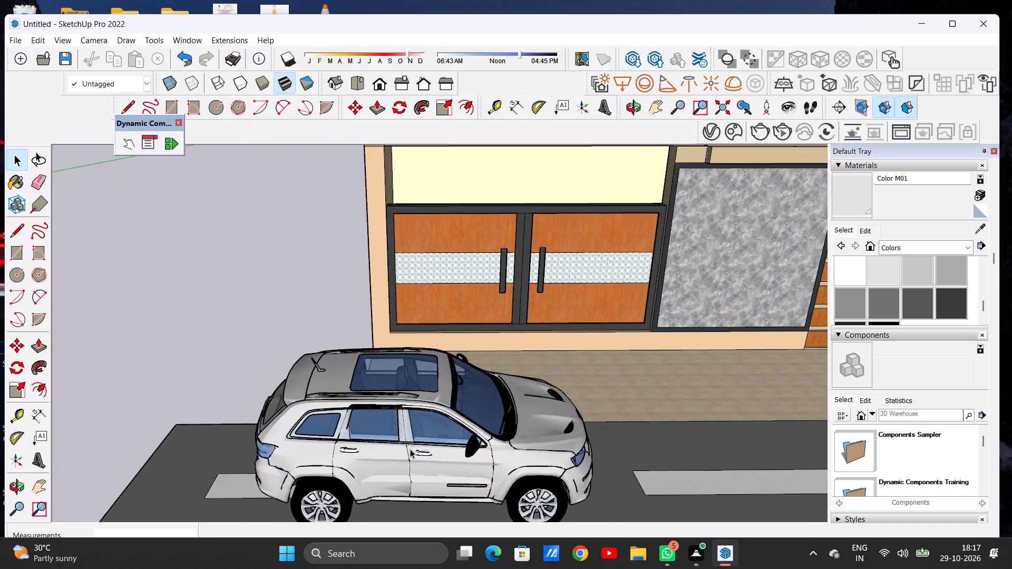
scroll(410, 449, up, 6)
scroll(414, 443, down, 2)
scroll(415, 443, up, 6)
scroll(435, 427, down, 1)
scroll(435, 427, up, 19)
scroll(452, 403, down, 1)
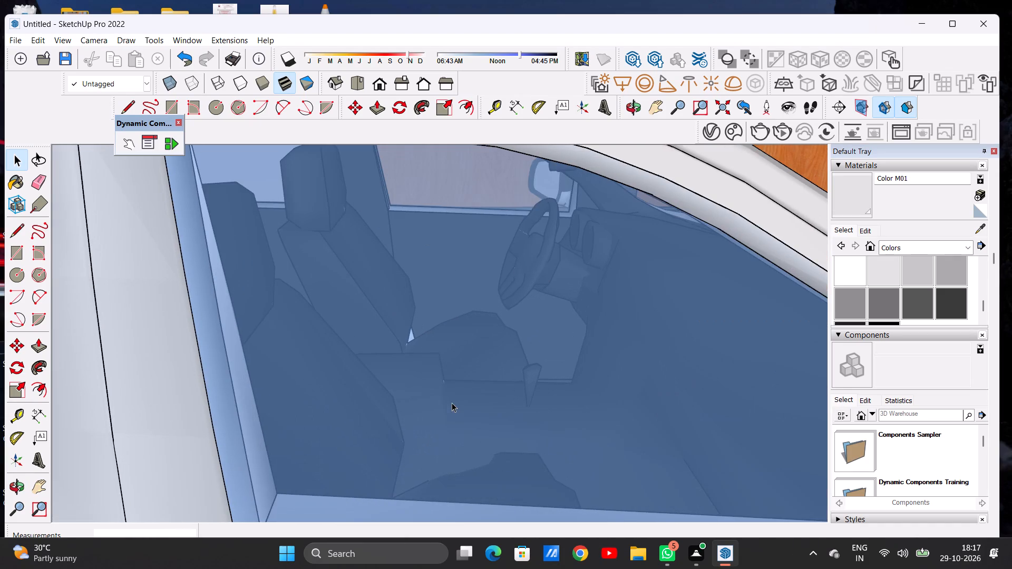
scroll(450, 370, down, 16)
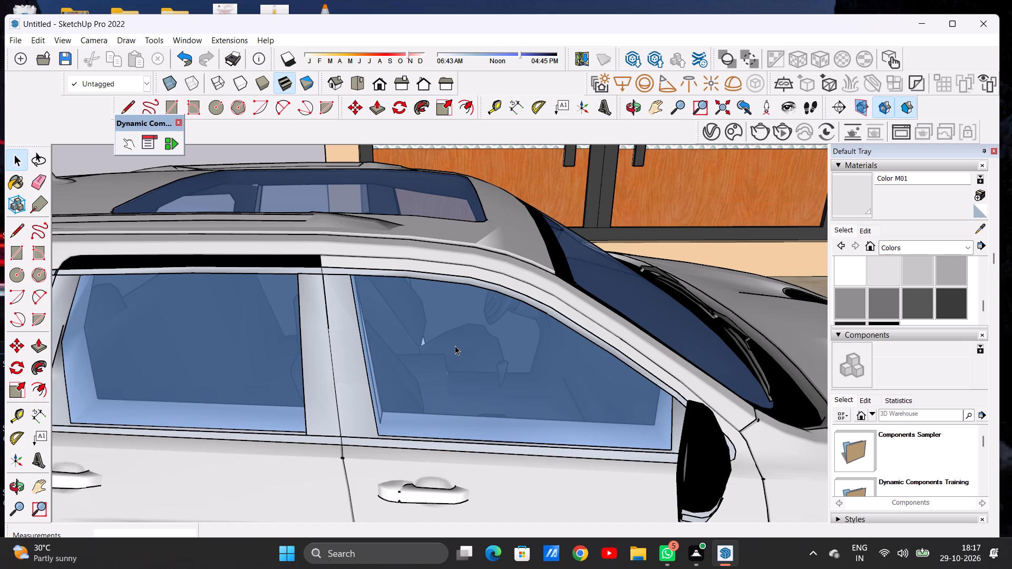
scroll(459, 343, down, 16)
scroll(468, 343, down, 9)
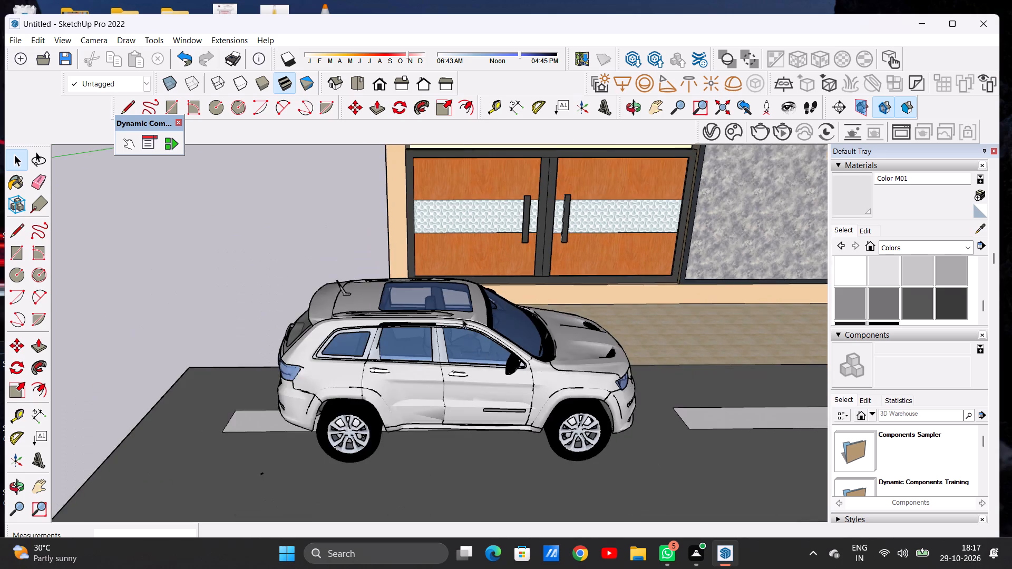
scroll(463, 319, down, 6)
scroll(452, 328, up, 1)
scroll(453, 328, down, 3)
scroll(454, 369, up, 2)
scroll(454, 369, down, 17)
scroll(480, 313, up, 8)
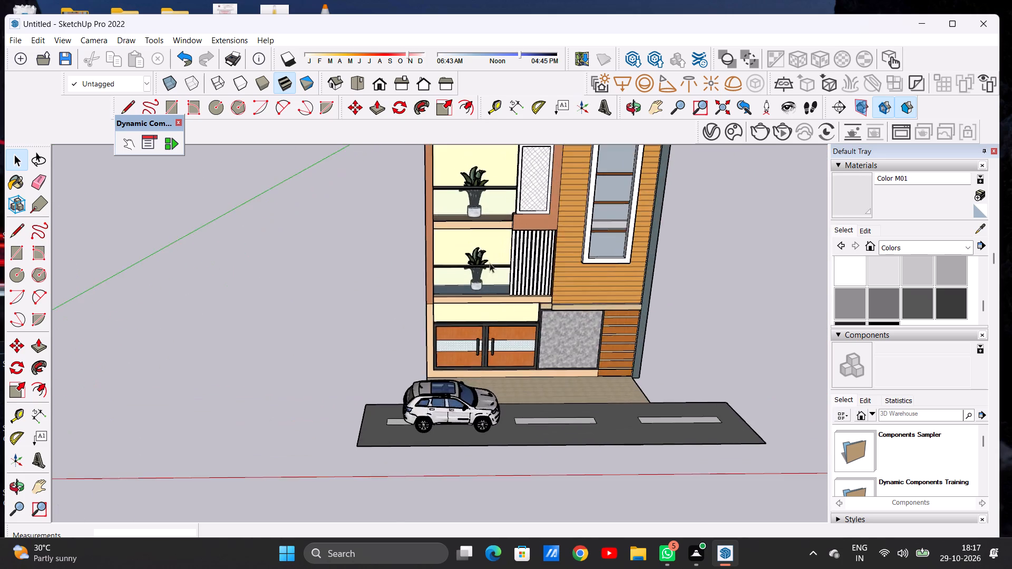
Examine the rooftop terrace, parapet walls, dark slatted railing and projecting slab from above and from the side.
scroll(490, 263, up, 4)
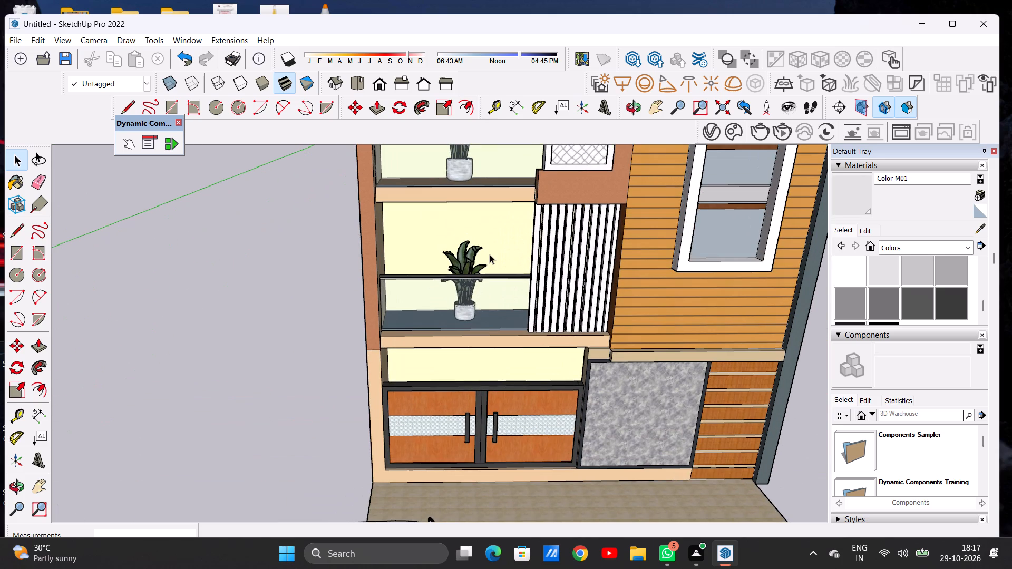
scroll(485, 292, down, 17)
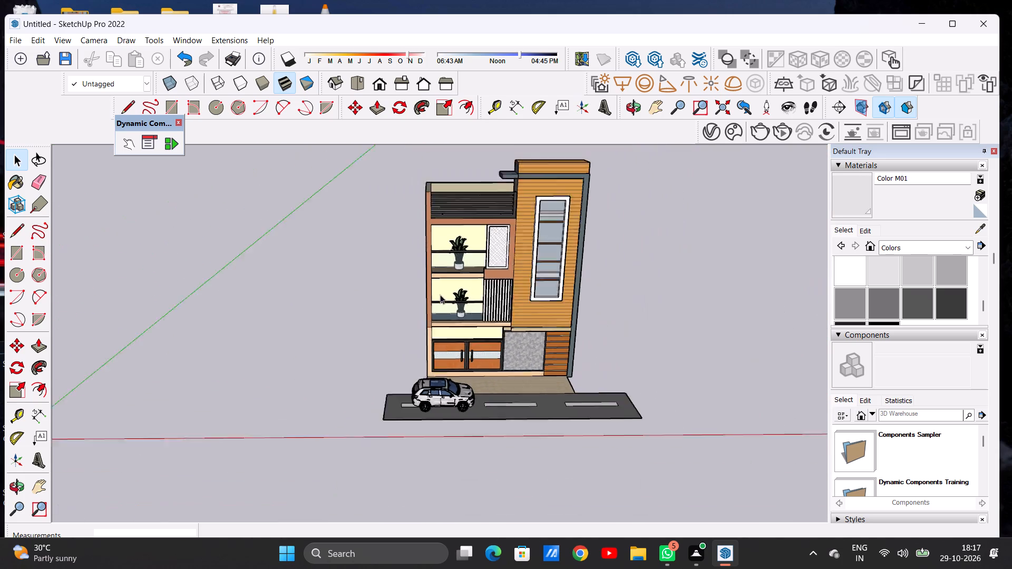
scroll(440, 295, down, 2)
scroll(491, 176, up, 5)
scroll(491, 175, down, 1)
scroll(491, 175, up, 9)
middle_drag(381, 230, 330, 213)
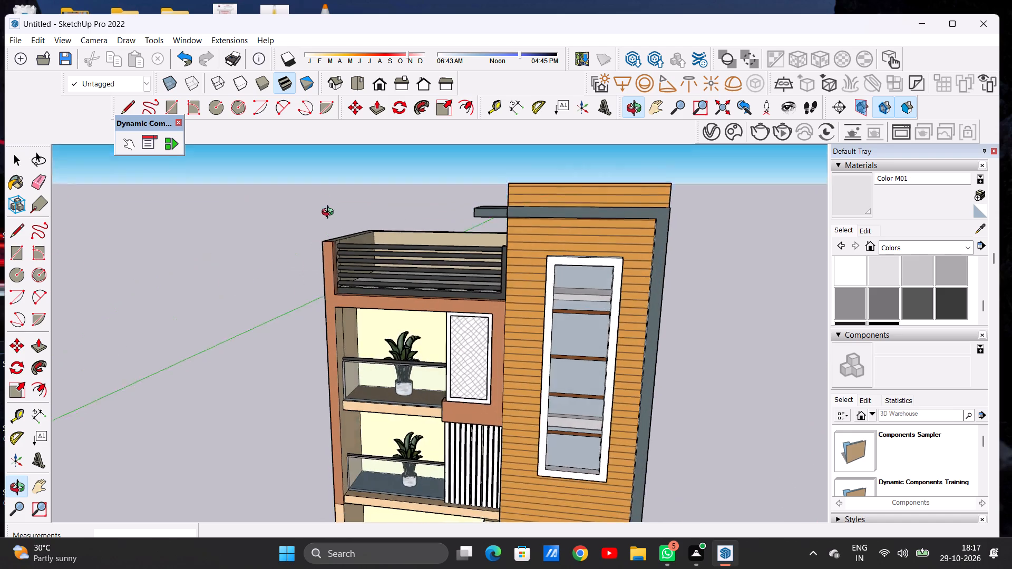
middle_drag(330, 213, 330, 217)
scroll(460, 256, down, 3)
middle_drag(424, 233, 470, 419)
scroll(434, 288, up, 7)
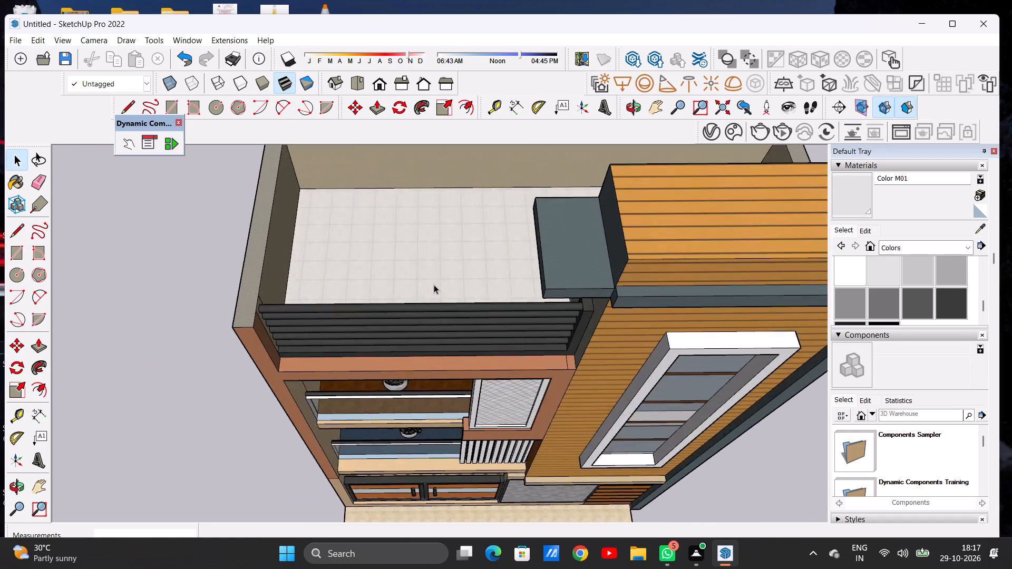
scroll(434, 284, up, 8)
scroll(435, 284, down, 1)
middle_drag(440, 305, 524, 232)
scroll(440, 305, up, 1)
scroll(521, 312, down, 20)
scroll(521, 312, down, 2)
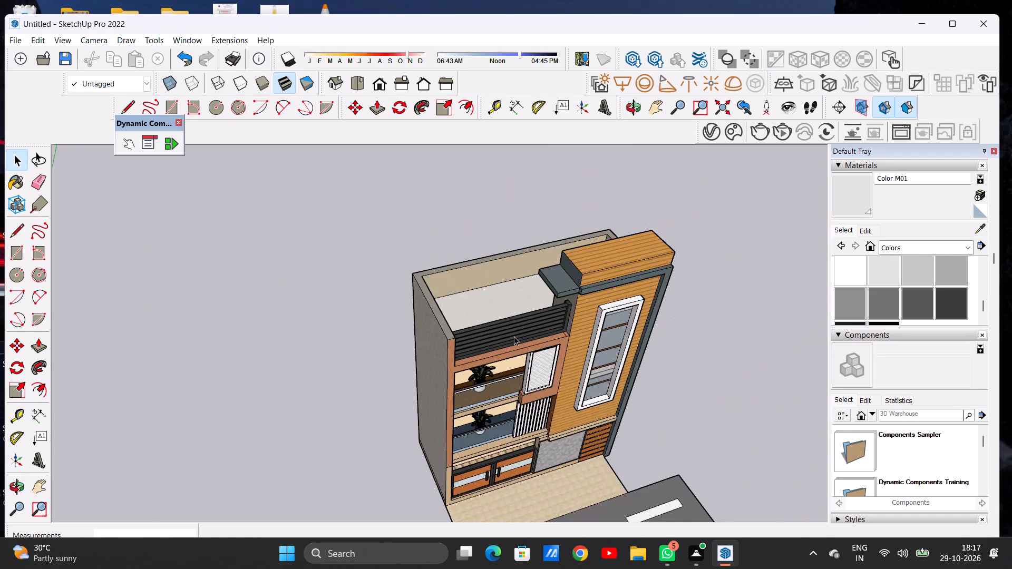
scroll(514, 336, down, 8)
middle_drag(468, 278, 815, 200)
scroll(583, 231, up, 6)
scroll(570, 238, down, 1)
scroll(564, 239, up, 12)
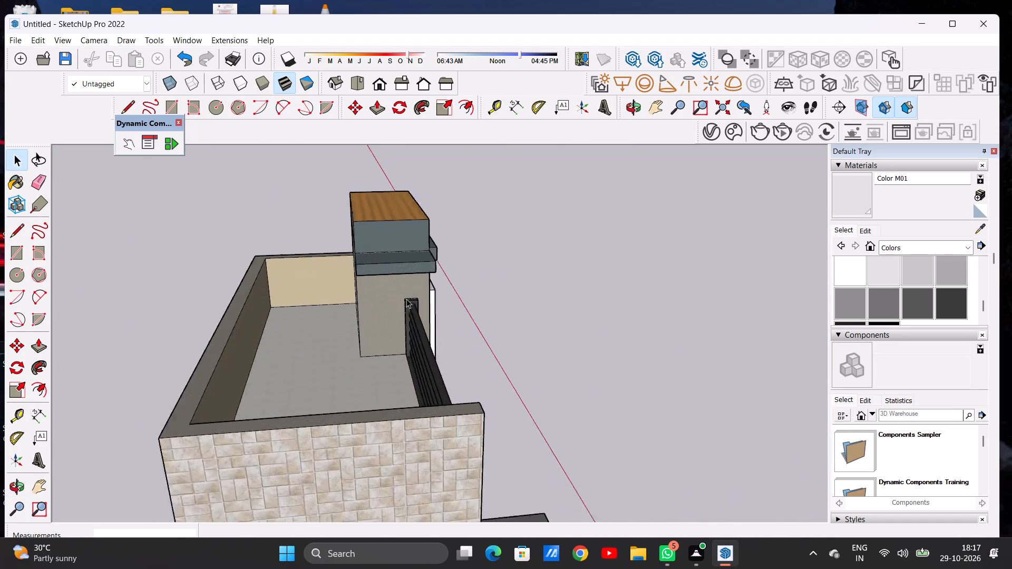
scroll(406, 299, up, 6)
scroll(434, 308, down, 1)
scroll(434, 308, up, 5)
middle_drag(505, 312, 139, 290)
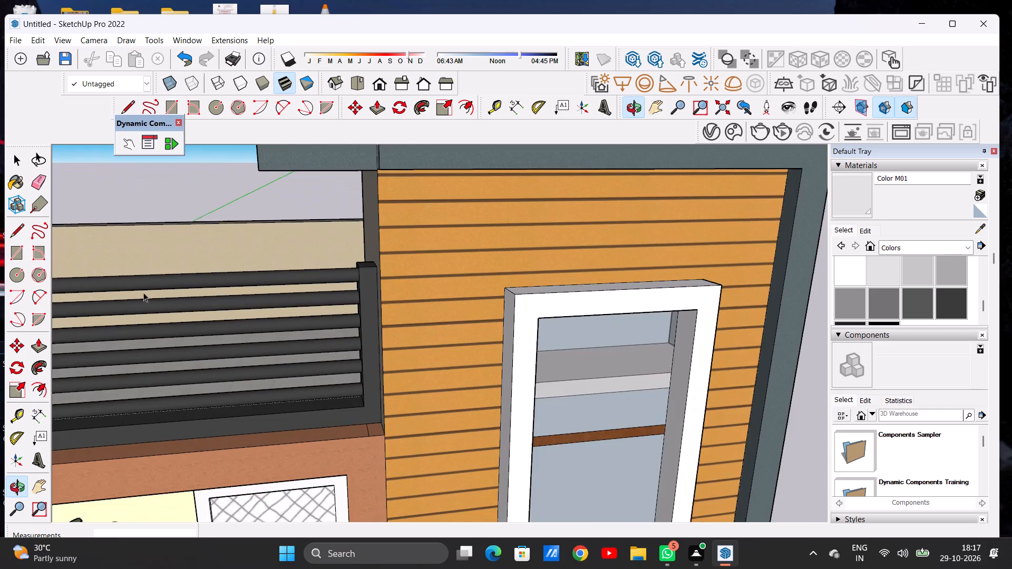
Review the tall window, wood cladding, lattice panel and stone side wall from the front and side of the house.
scroll(165, 296, up, 1)
scroll(461, 301, down, 19)
scroll(449, 320, up, 1)
scroll(447, 320, down, 3)
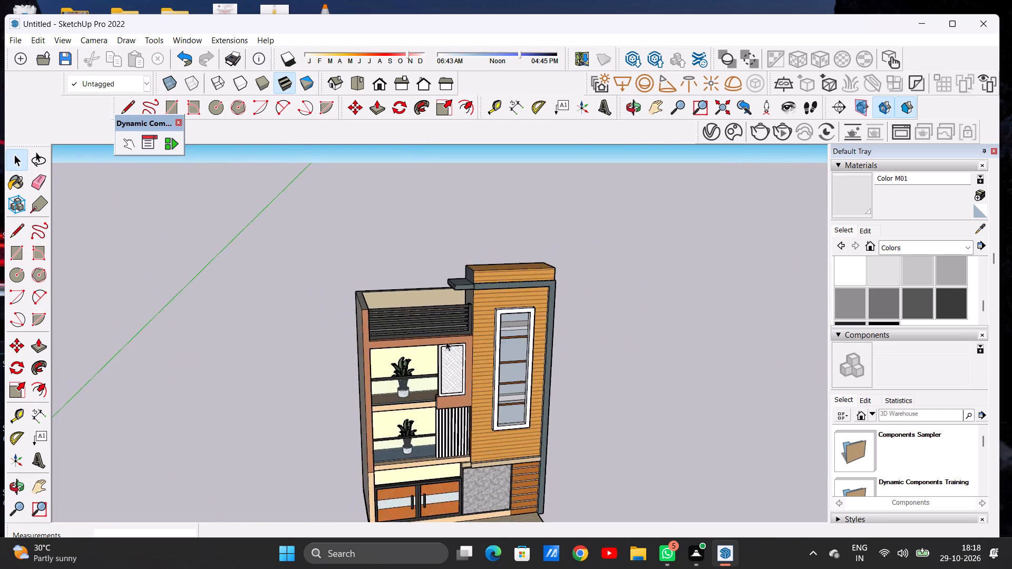
scroll(462, 380, up, 1)
scroll(462, 380, down, 1)
scroll(462, 380, up, 14)
middle_drag(516, 341, 145, 356)
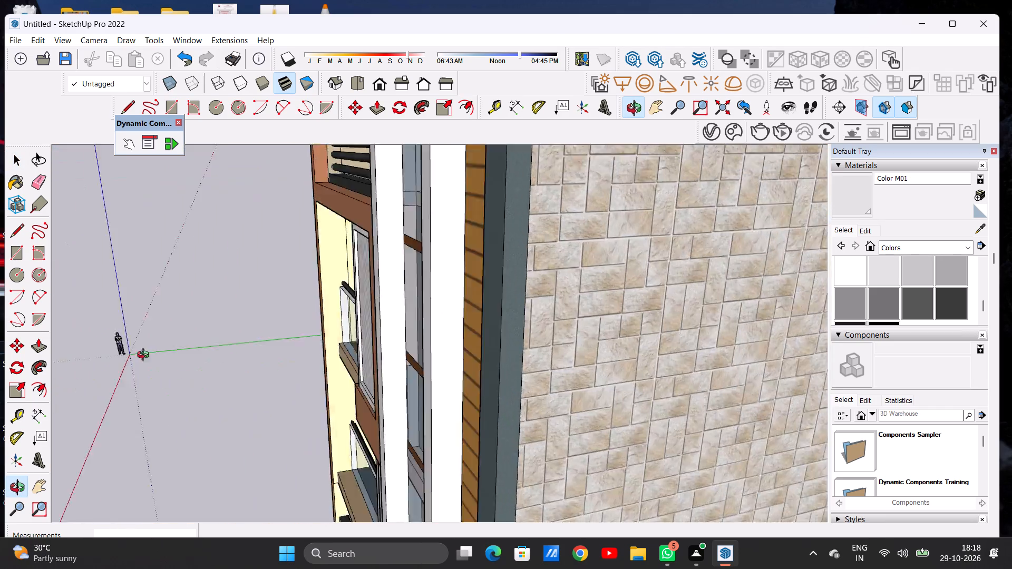
middle_drag(145, 356, 450, 318)
scroll(451, 355, down, 10)
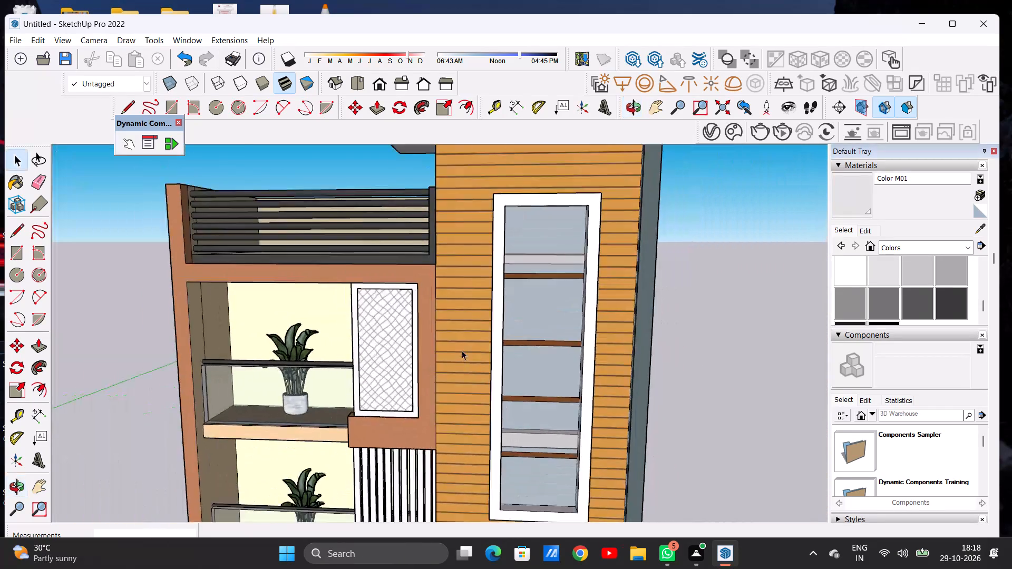
scroll(462, 350, down, 11)
middle_drag(460, 386, 529, 393)
scroll(498, 389, up, 11)
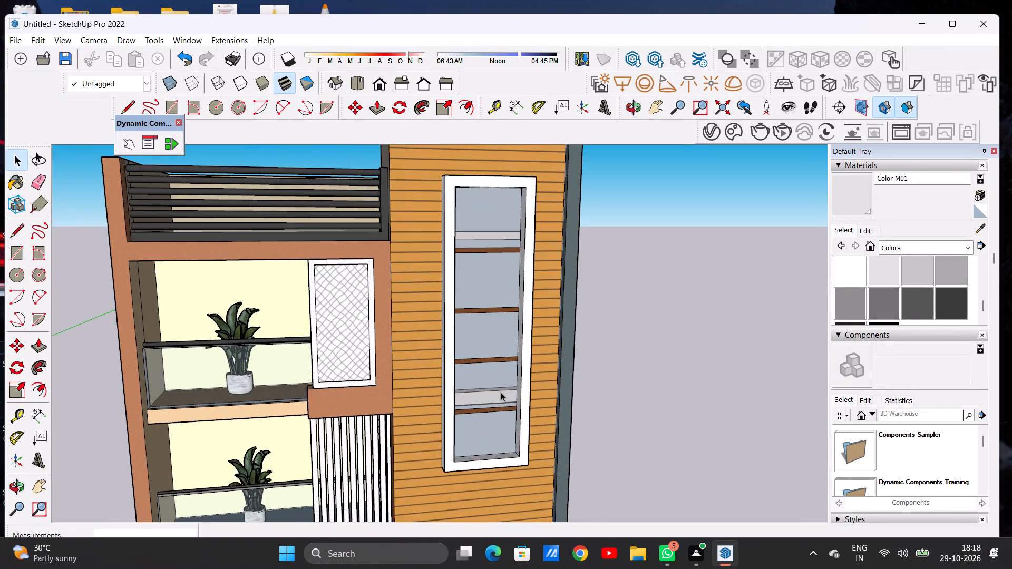
middle_drag(481, 388, 470, 350)
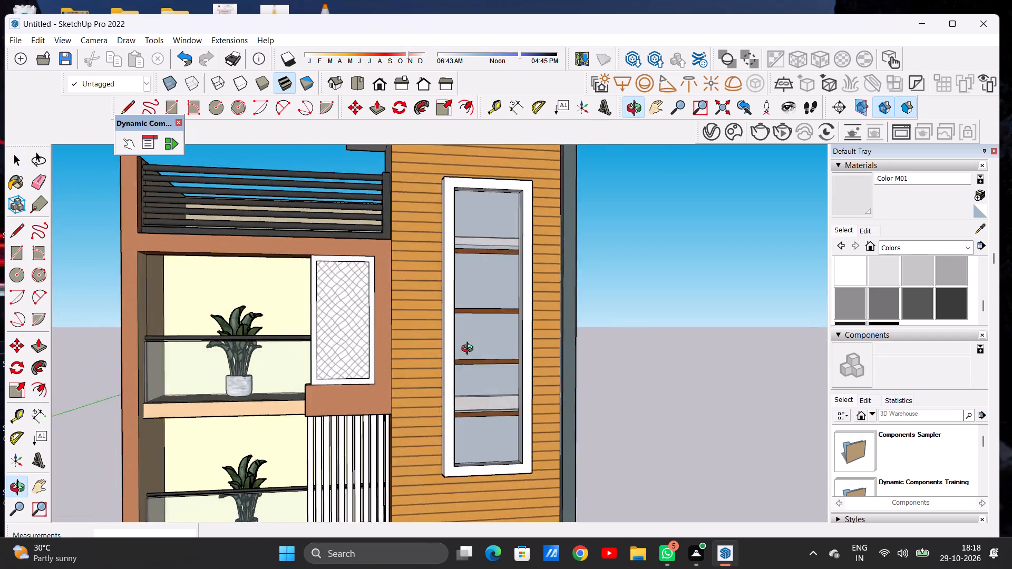
middle_drag(470, 350, 450, 357)
scroll(483, 394, up, 1)
scroll(528, 415, down, 16)
scroll(444, 446, up, 7)
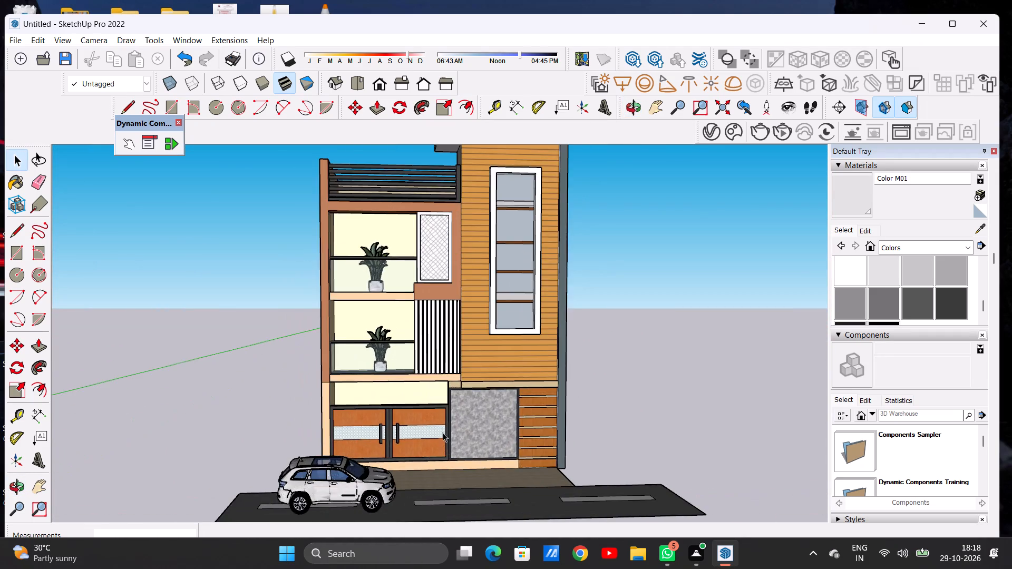
Examine the recess above the ground-floor double doors and the first-floor balcony slab from the front and above.
scroll(443, 433, up, 18)
scroll(354, 397, down, 1)
middle_drag(490, 362, 451, 382)
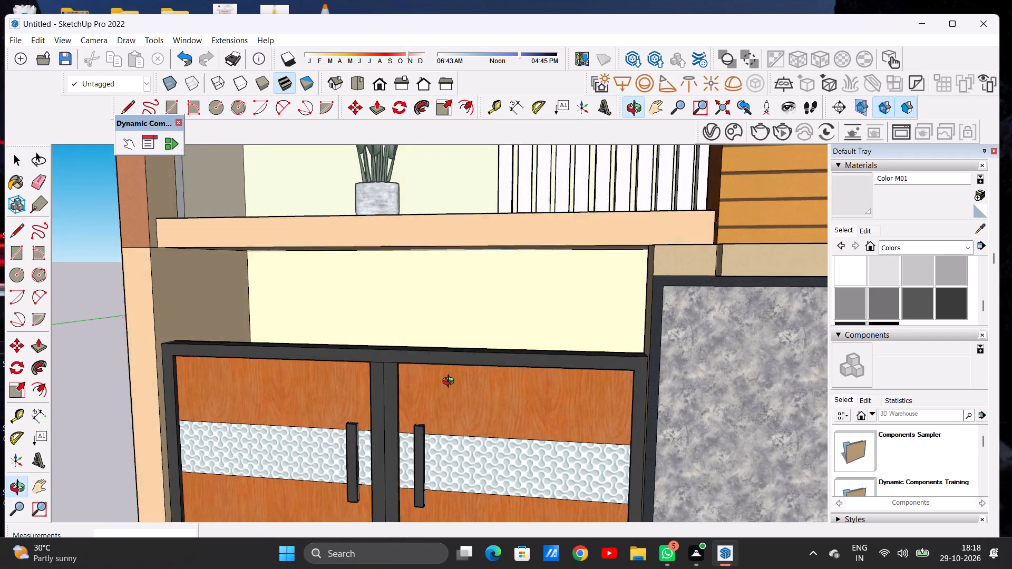
middle_drag(451, 382, 459, 381)
scroll(471, 387, down, 18)
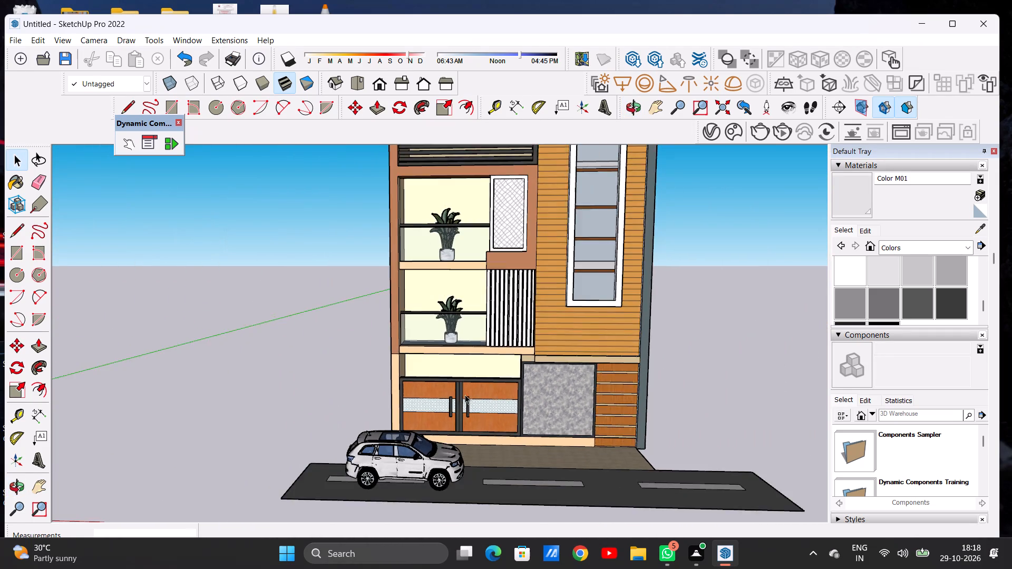
scroll(466, 360, up, 10)
scroll(470, 372, down, 1)
scroll(470, 372, up, 13)
scroll(494, 384, down, 6)
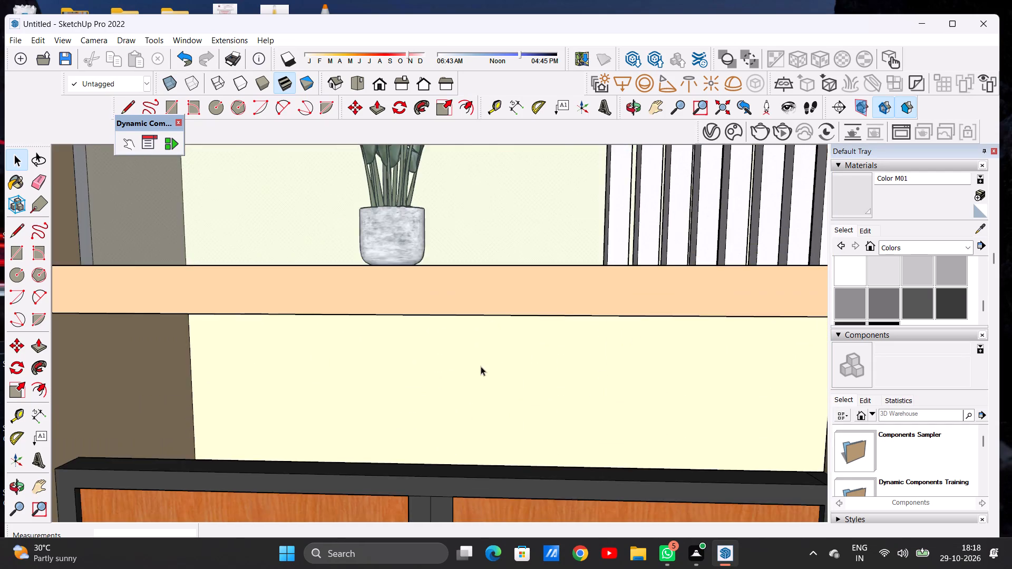
scroll(481, 366, down, 12)
middle_drag(471, 398, 416, 540)
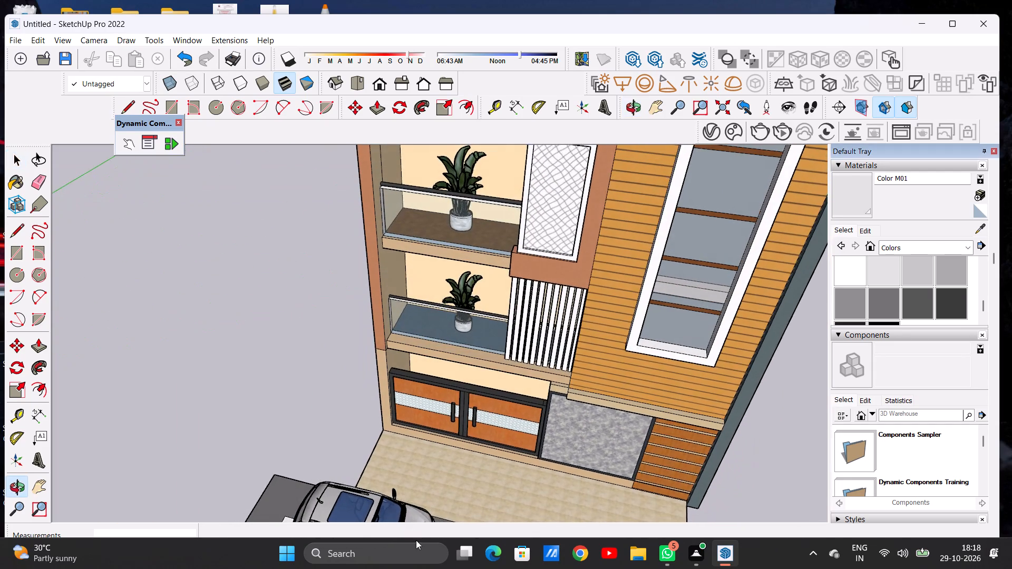
scroll(475, 379, up, 2)
scroll(475, 379, down, 1)
scroll(475, 379, up, 10)
middle_drag(483, 380, 489, 469)
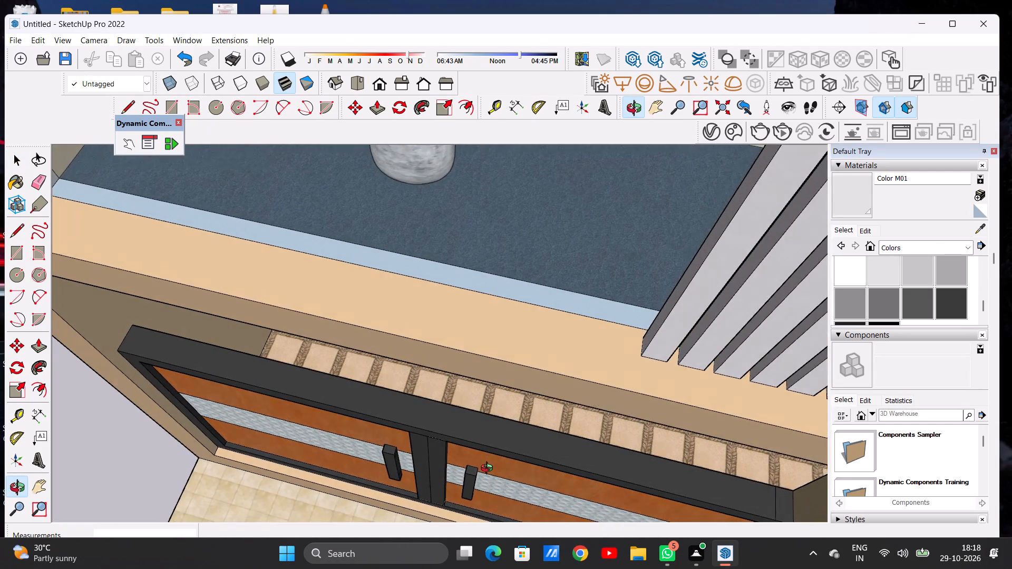
middle_drag(489, 469, 532, 317)
scroll(525, 379, down, 7)
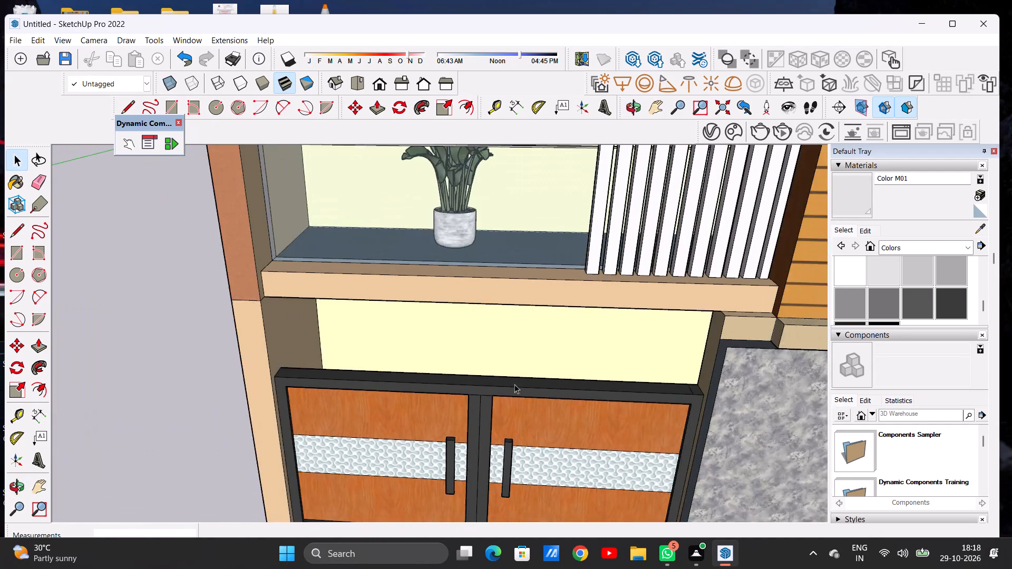
scroll(514, 384, down, 5)
scroll(438, 401, down, 5)
middle_drag(477, 424, 484, 361)
scroll(472, 420, down, 5)
scroll(521, 434, up, 5)
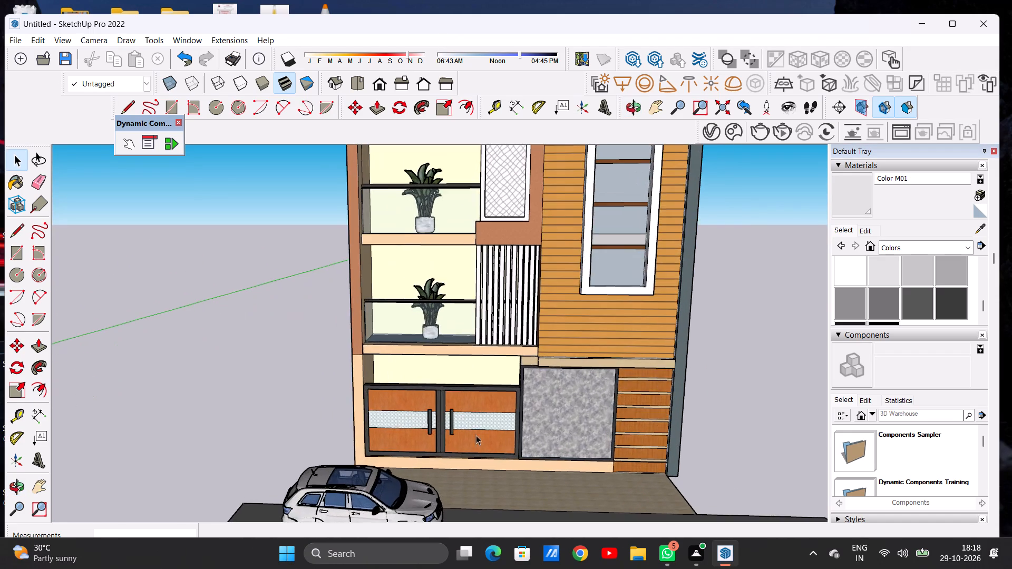
Examine the patterned band and dark handles of the double doors in close-up, checking the strip beside the handle.
scroll(458, 435, up, 7)
scroll(425, 418, up, 16)
scroll(382, 398, up, 6)
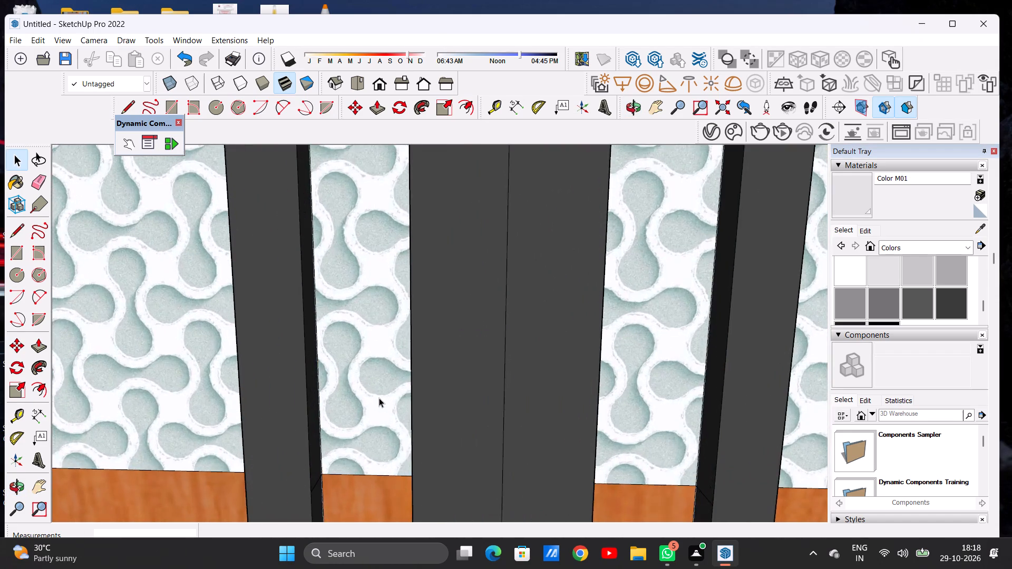
scroll(373, 386, up, 8)
scroll(375, 376, down, 1)
scroll(375, 375, up, 4)
click(387, 366)
scroll(392, 370, down, 11)
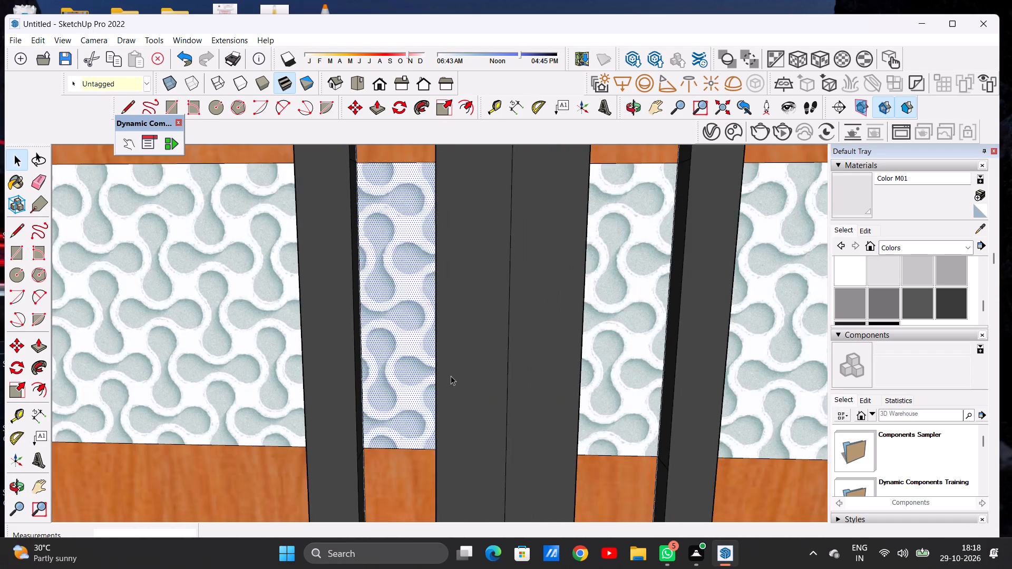
scroll(451, 376, down, 7)
scroll(445, 376, up, 1)
scroll(445, 376, down, 16)
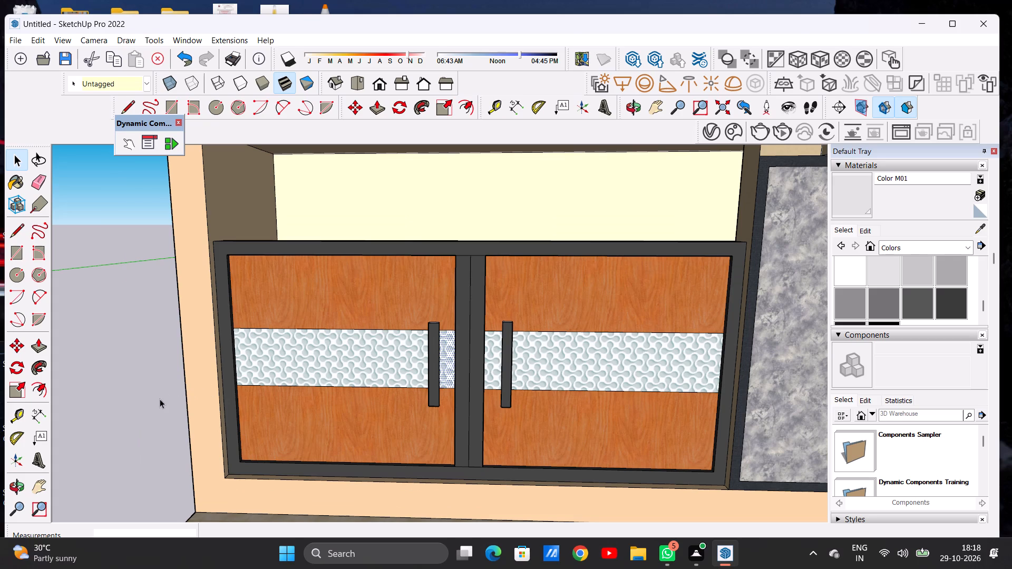
click(160, 399)
scroll(431, 395, down, 15)
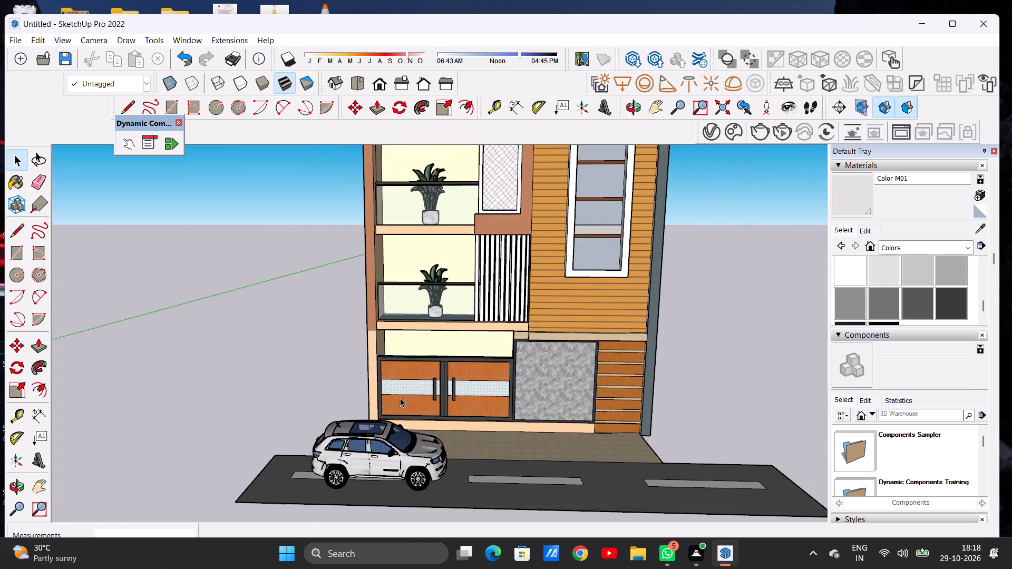
Examine the undersides of the road and house base, as well as the ground-floor frontage.
scroll(400, 398, down, 2)
middle_drag(379, 450, 397, 193)
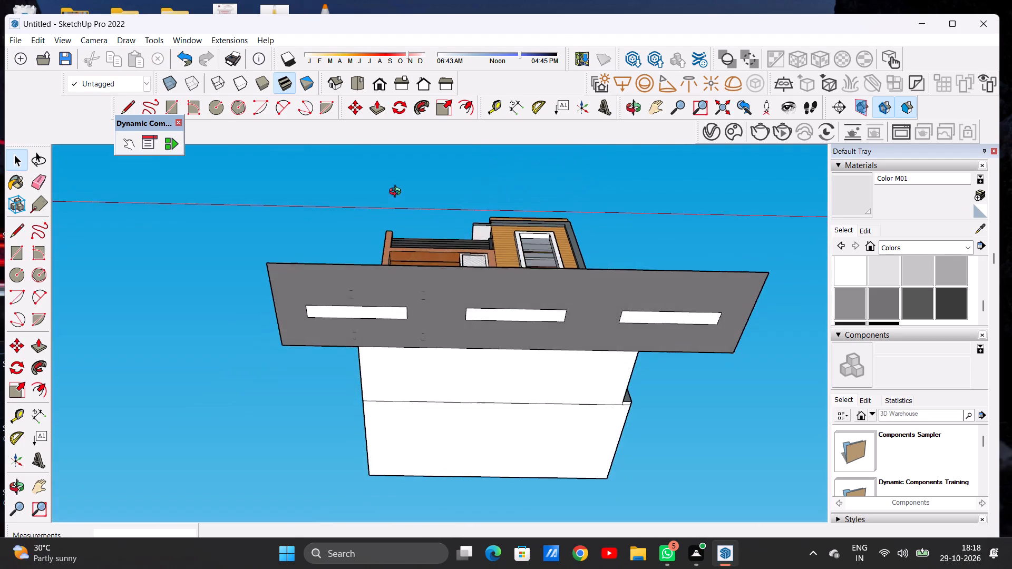
middle_drag(397, 193, 337, 313)
scroll(385, 377, up, 4)
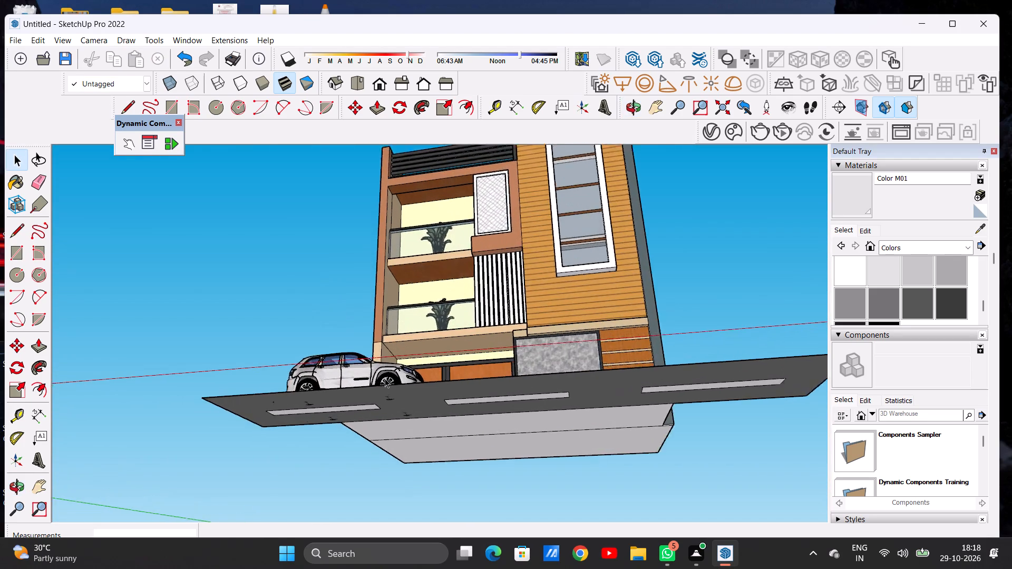
scroll(385, 378, up, 2)
scroll(385, 381, down, 1)
scroll(385, 386, up, 7)
middle_drag(381, 364, 421, 478)
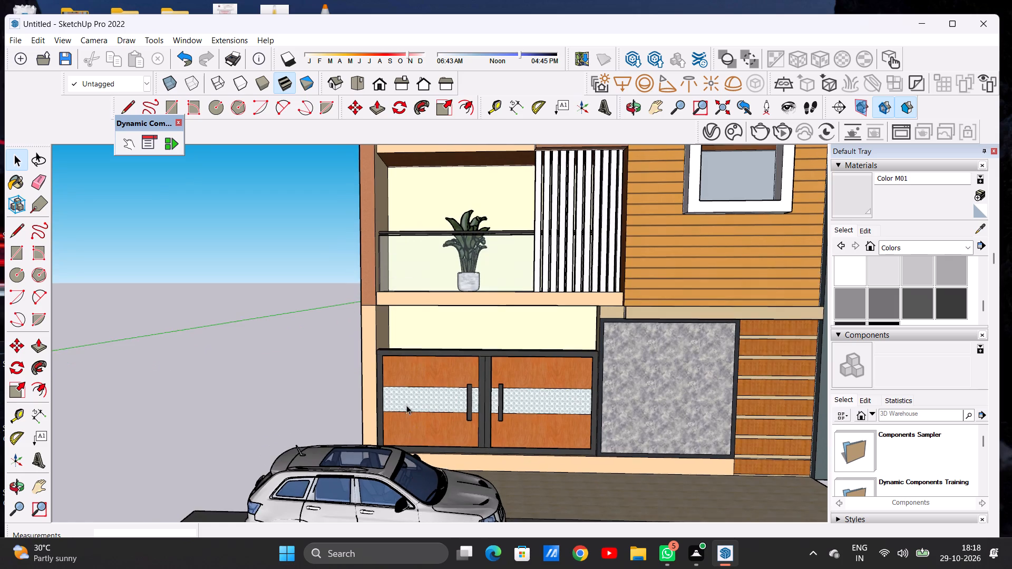
Examine the car, road and ground-floor frontage from the front and from slightly above.
scroll(406, 404, down, 13)
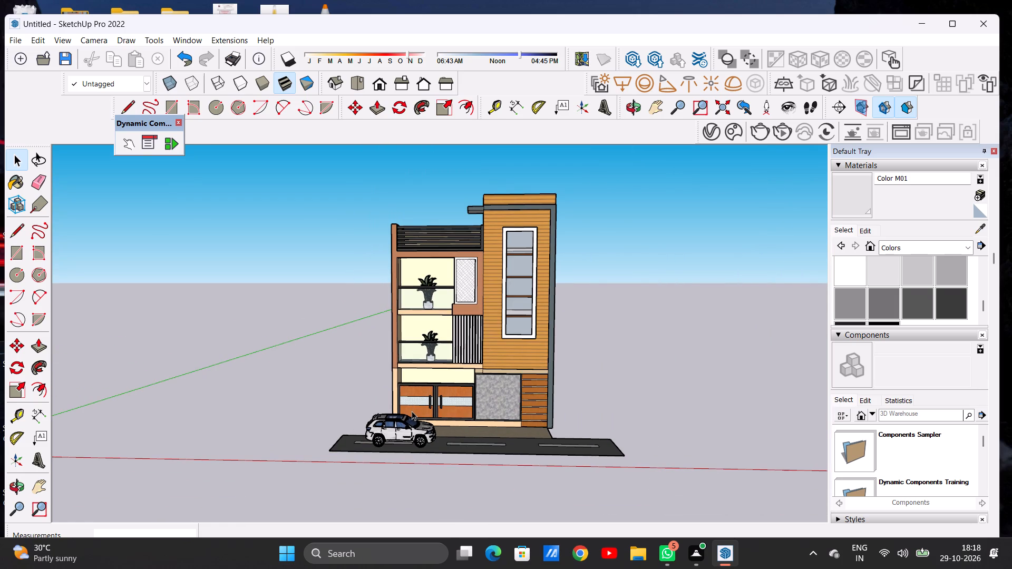
scroll(404, 454, up, 4)
scroll(434, 429, down, 1)
scroll(434, 429, up, 17)
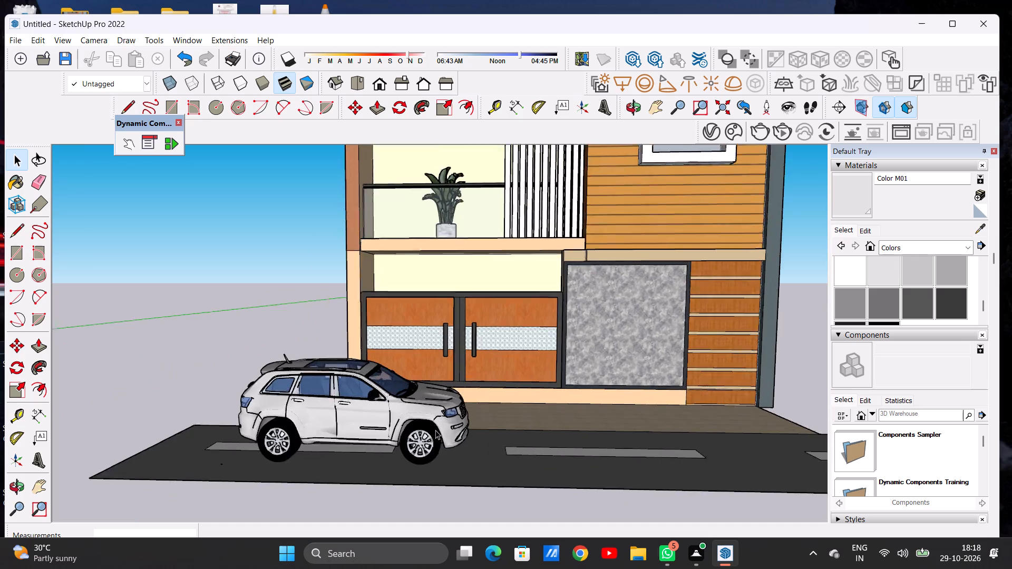
scroll(435, 430, up, 2)
middle_drag(506, 421, 533, 457)
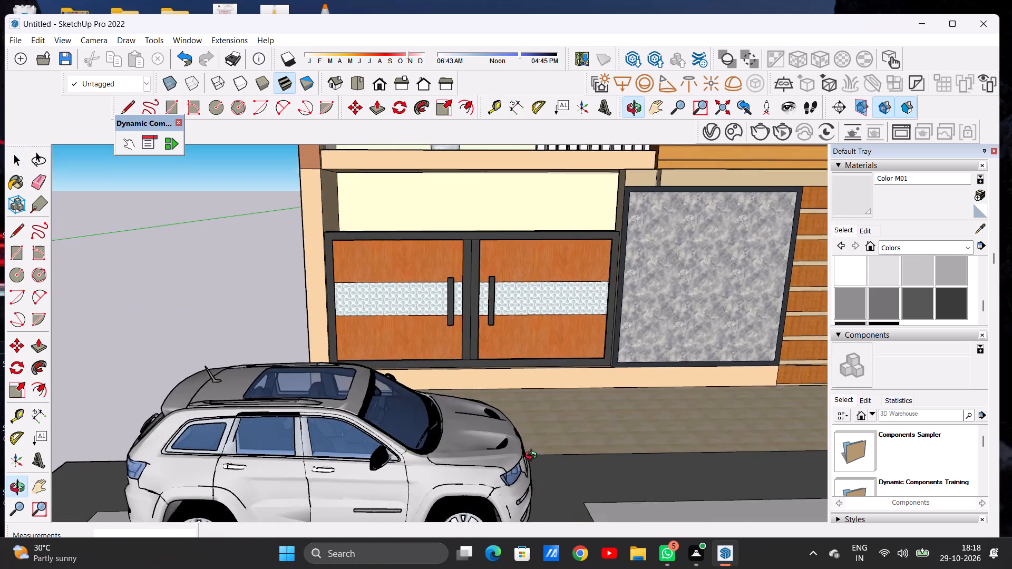
middle_drag(533, 457, 537, 456)
scroll(440, 435, down, 16)
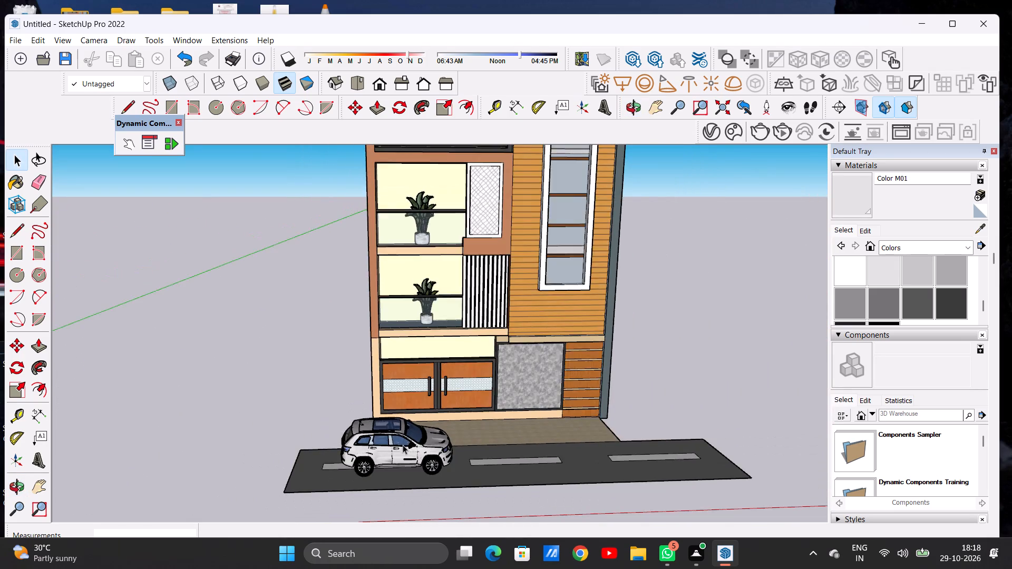
scroll(402, 450, down, 11)
Examine the ground-floor double doors' frame, handles and patterned band in close-up, from the front and at an angle.
scroll(451, 403, up, 5)
scroll(434, 413, down, 1)
scroll(423, 420, up, 7)
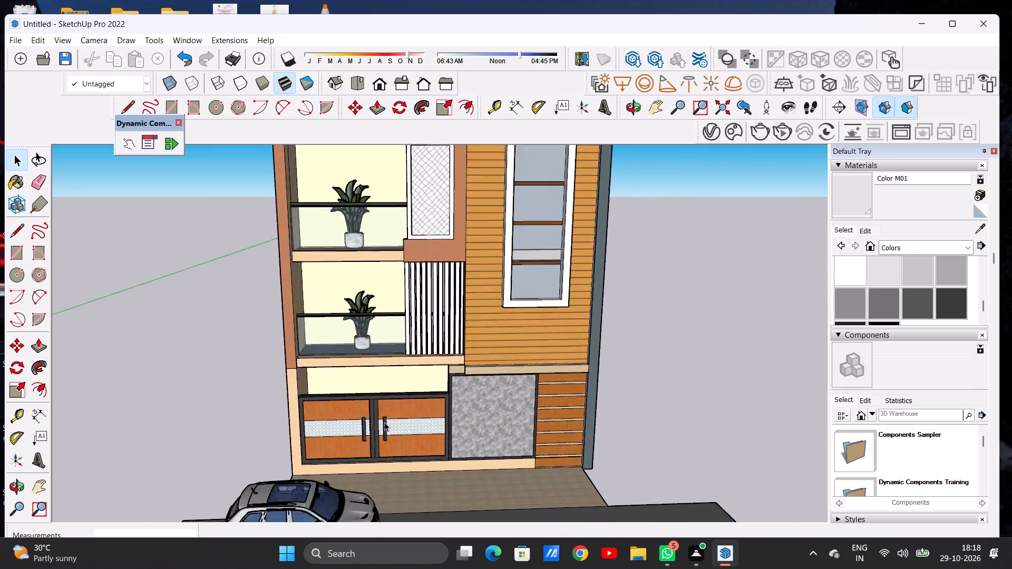
scroll(384, 422, up, 16)
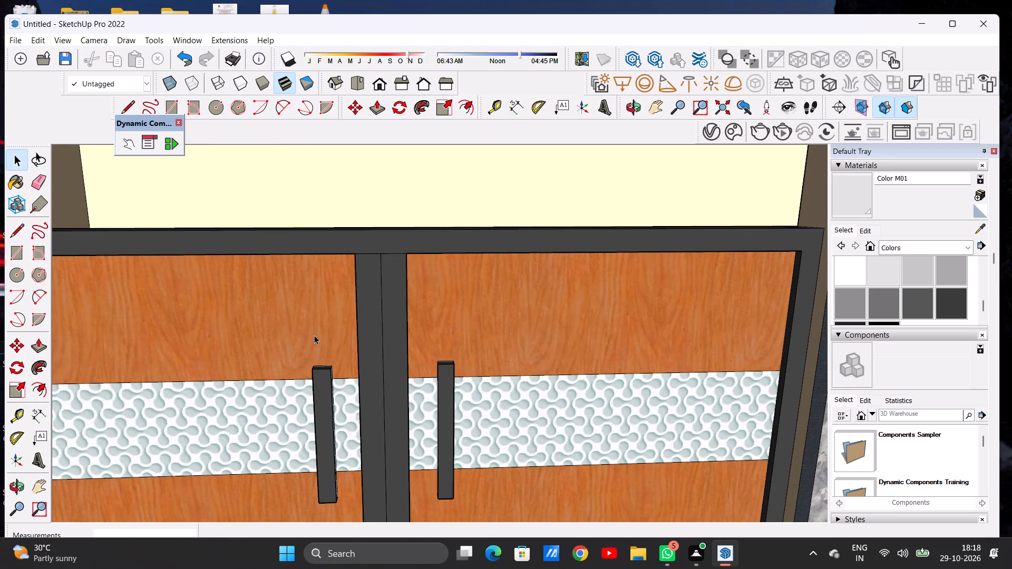
middle_drag(272, 332, 419, 350)
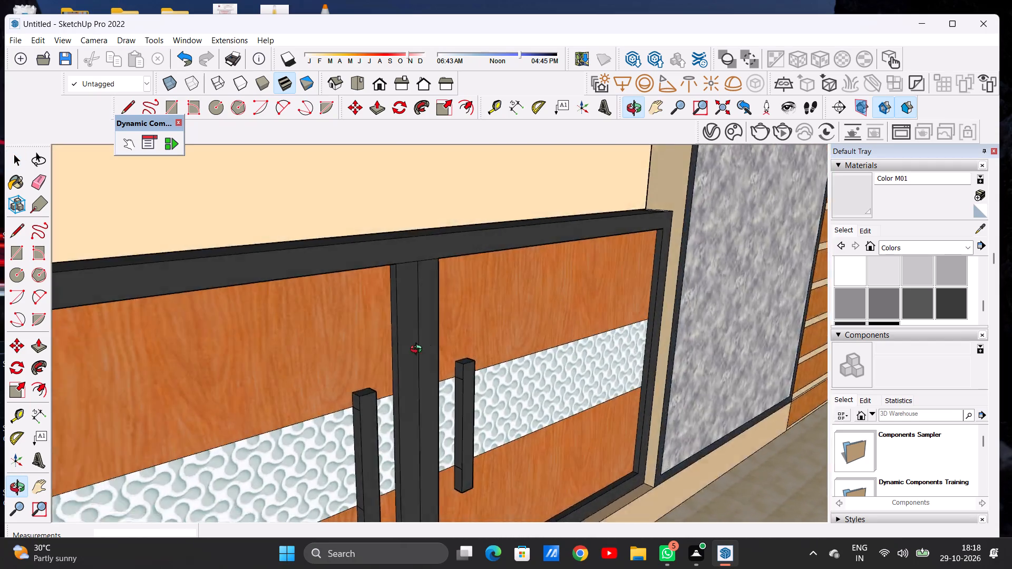
middle_drag(419, 350, 279, 338)
scroll(466, 386, down, 19)
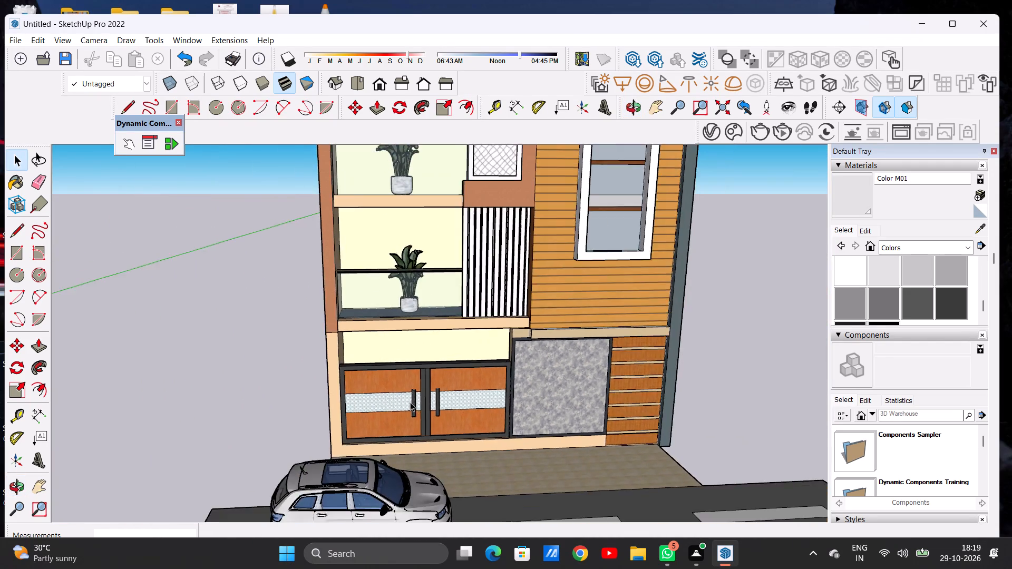
scroll(410, 402, down, 11)
Review the whole facade, including the tall window, wood cladding and balconies, from the front and both oblique sides.
middle_drag(461, 424, 408, 416)
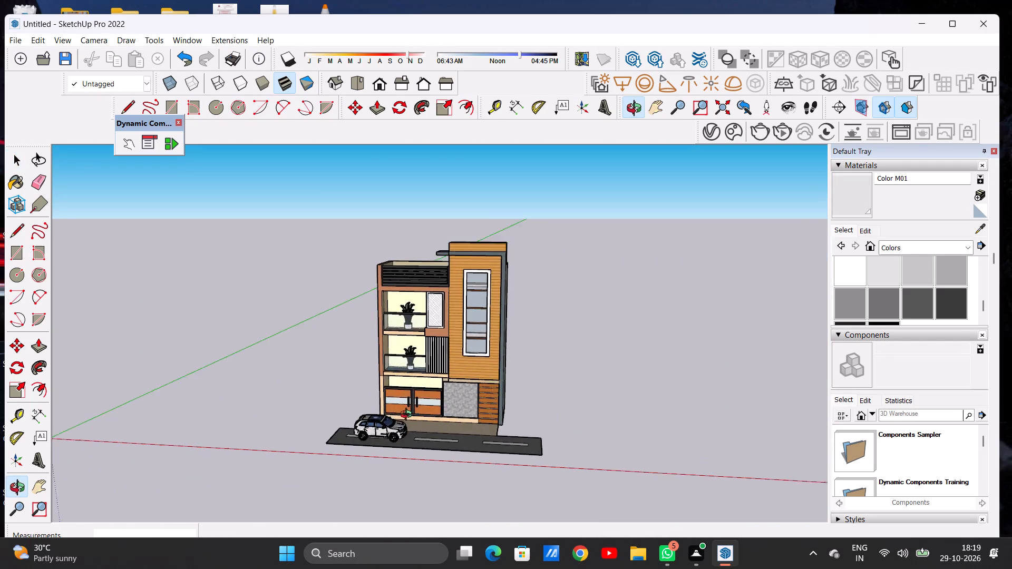
middle_drag(408, 416, 440, 395)
scroll(528, 351, up, 5)
scroll(464, 326, up, 2)
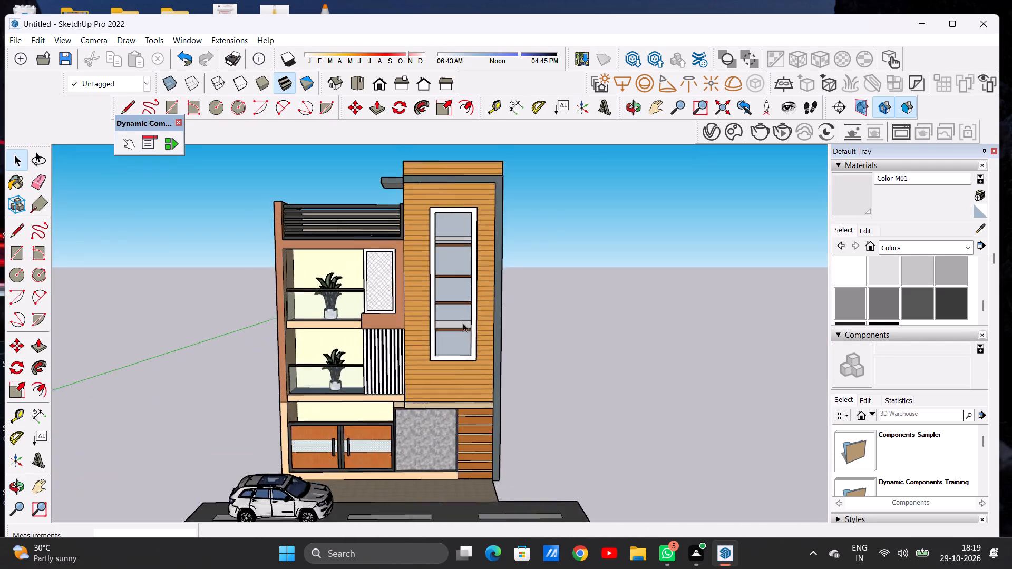
scroll(463, 323, up, 5)
middle_drag(551, 325, 566, 344)
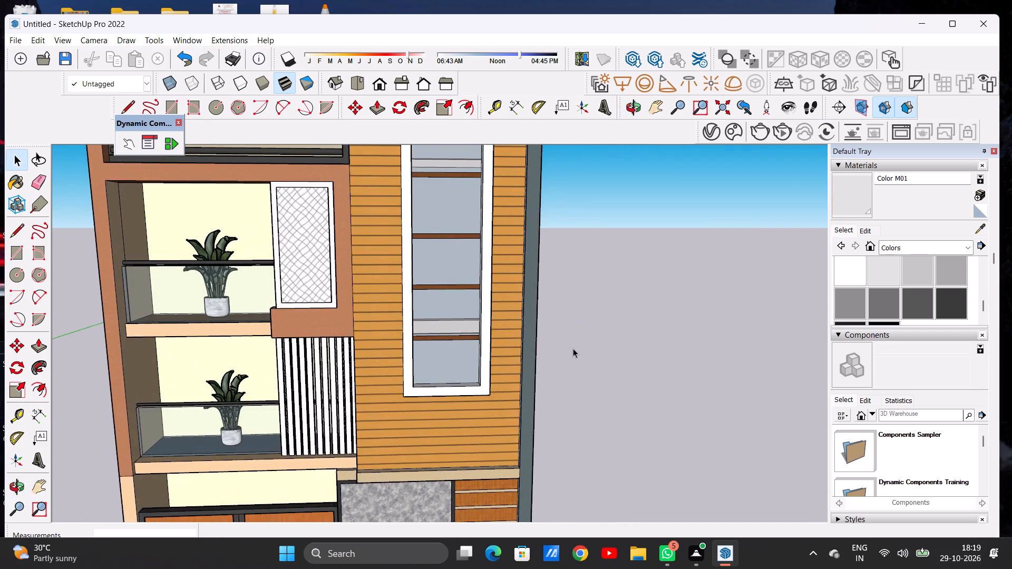
scroll(573, 351, down, 15)
middle_drag(397, 380, 297, 370)
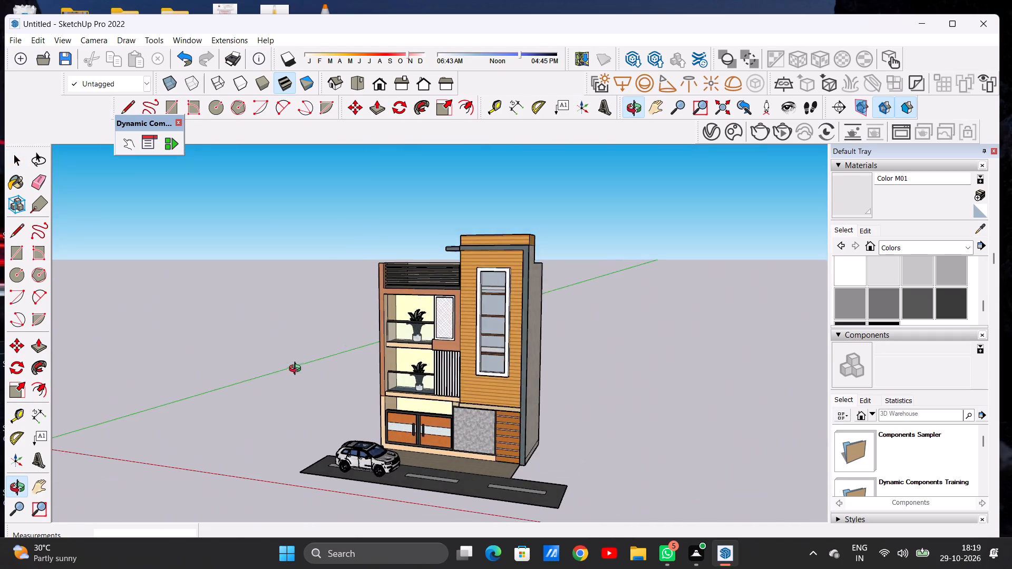
middle_drag(297, 370, 313, 370)
middle_drag(700, 322, 376, 331)
middle_drag(593, 331, 736, 336)
middle_drag(542, 370, 776, 356)
scroll(558, 389, down, 7)
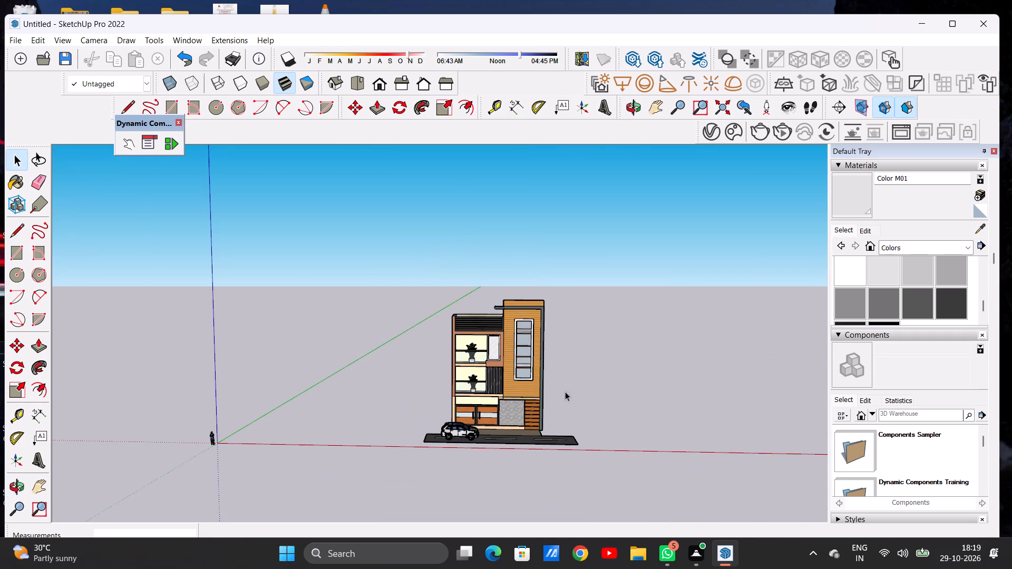
Examine the paved strip between the road and the double doors, along with the parked car, from above and in close-up.
scroll(499, 423, up, 8)
scroll(433, 435, up, 8)
middle_drag(424, 414, 435, 510)
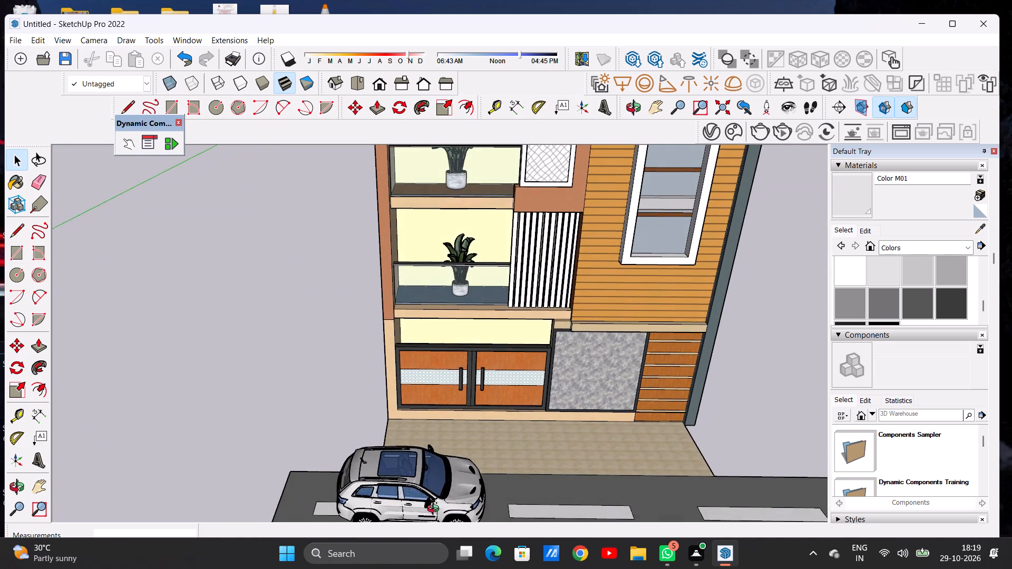
middle_drag(435, 510, 434, 501)
scroll(429, 419, down, 9)
scroll(427, 459, up, 2)
scroll(427, 459, down, 1)
scroll(427, 459, up, 7)
scroll(435, 446, down, 1)
scroll(435, 446, up, 3)
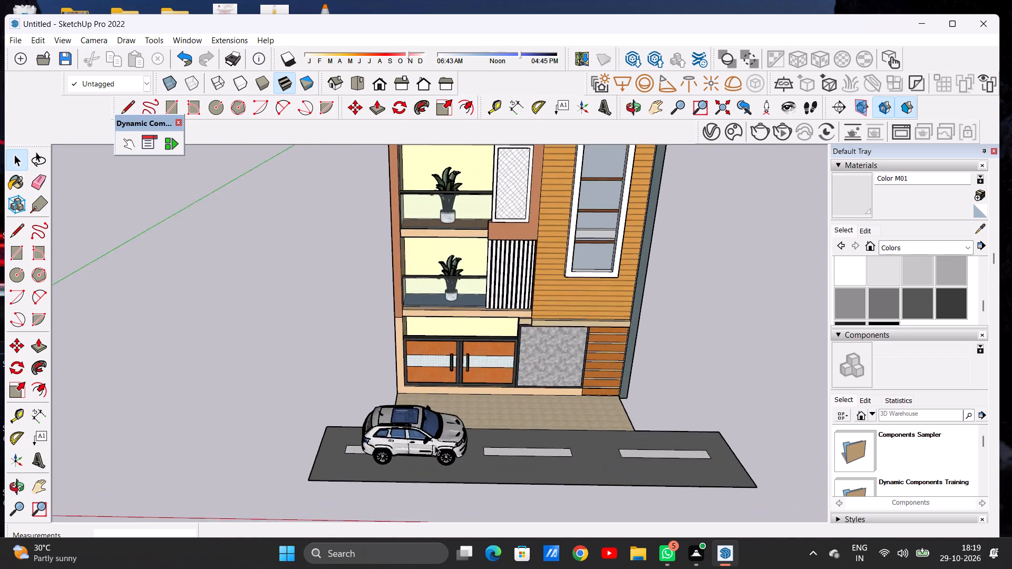
scroll(435, 446, up, 15)
middle_drag(560, 419, 312, 434)
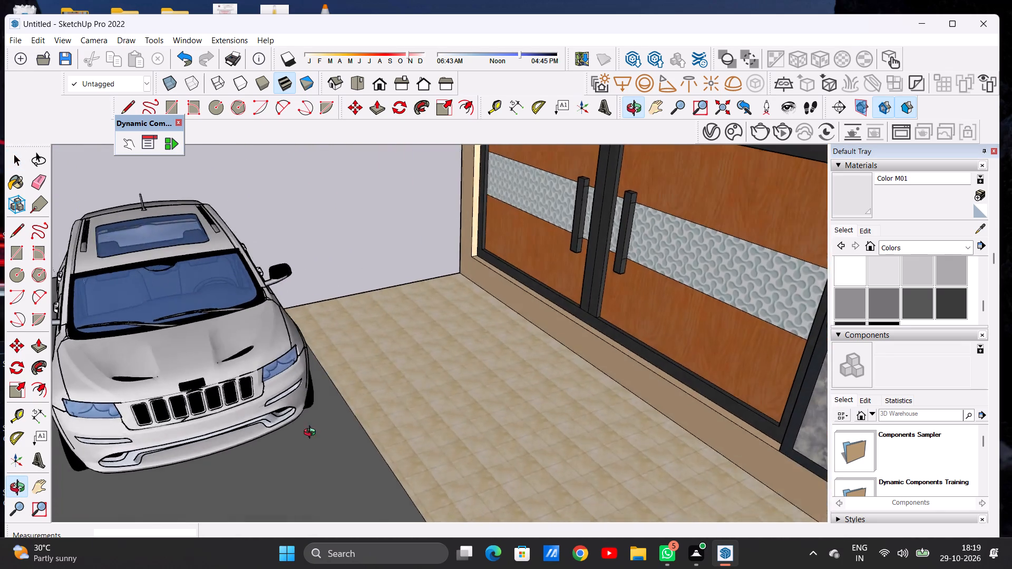
middle_drag(312, 434, 542, 411)
scroll(484, 429, down, 12)
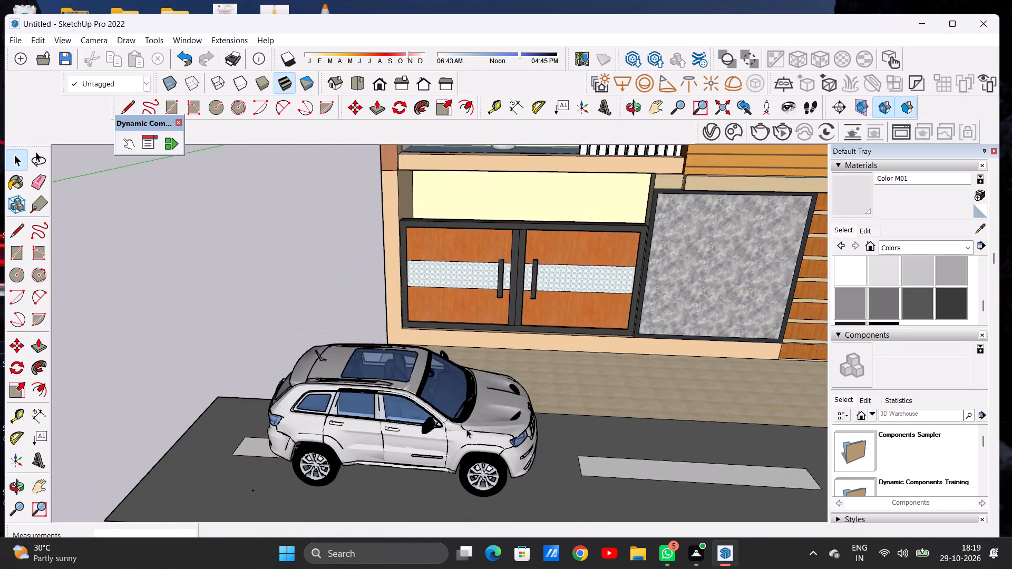
scroll(466, 429, down, 15)
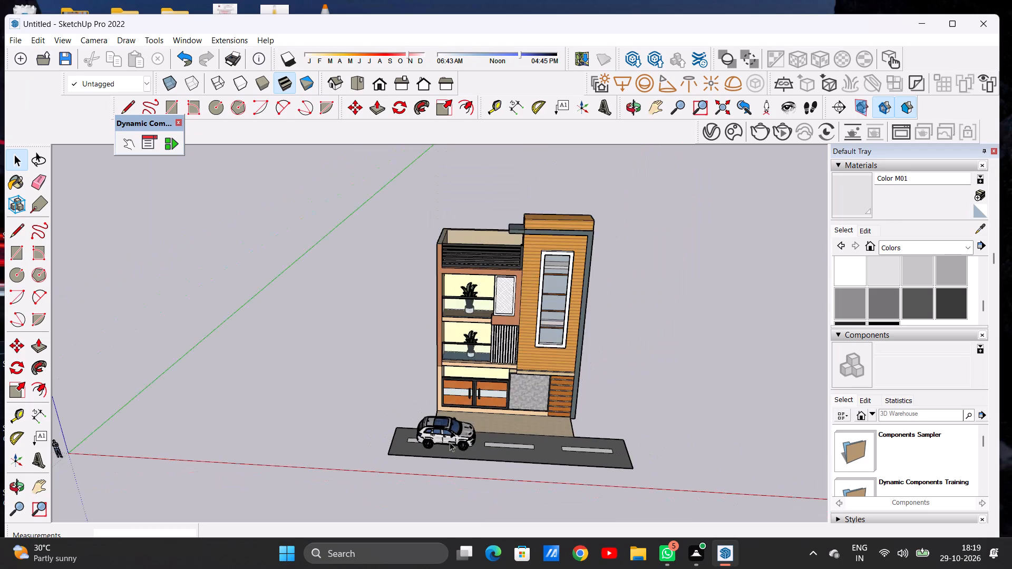
Inspect the parked car's body, roof and wheels and its placement on the road from an elevated angle.
scroll(443, 446, up, 4)
scroll(444, 447, down, 1)
scroll(444, 447, up, 10)
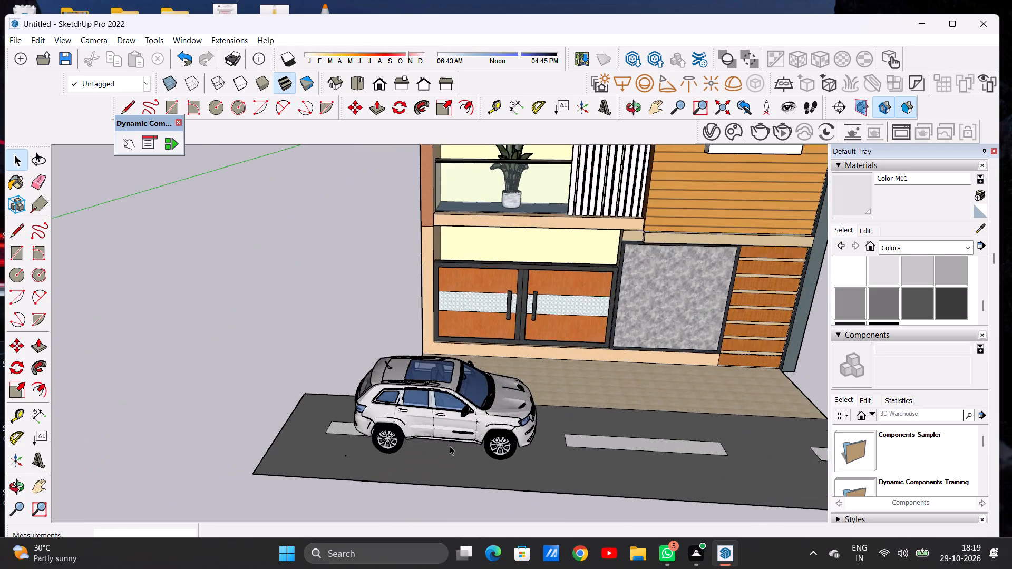
scroll(450, 446, up, 9)
middle_drag(501, 423, 444, 446)
scroll(443, 446, up, 1)
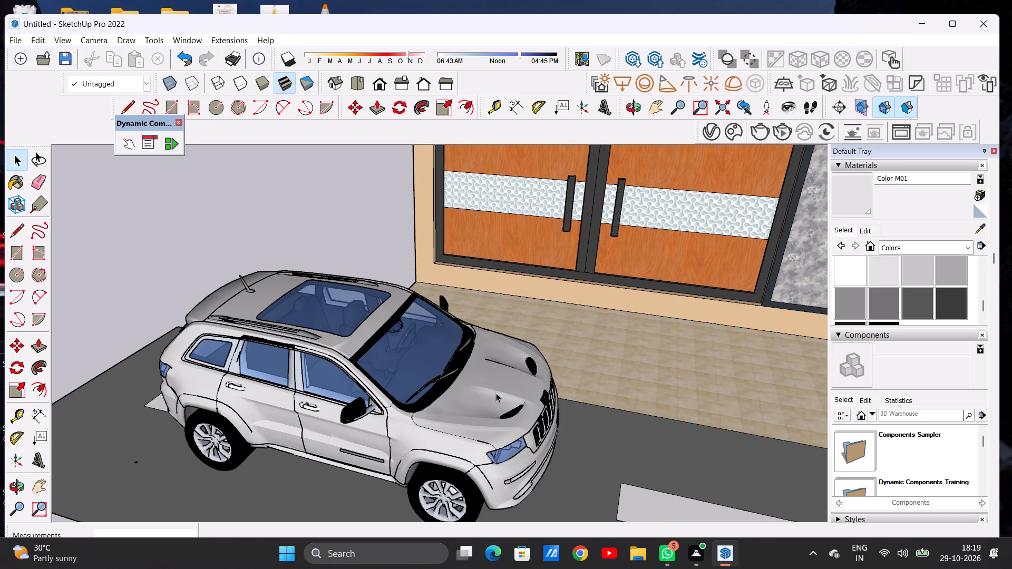
scroll(500, 357, down, 8)
scroll(451, 360, down, 14)
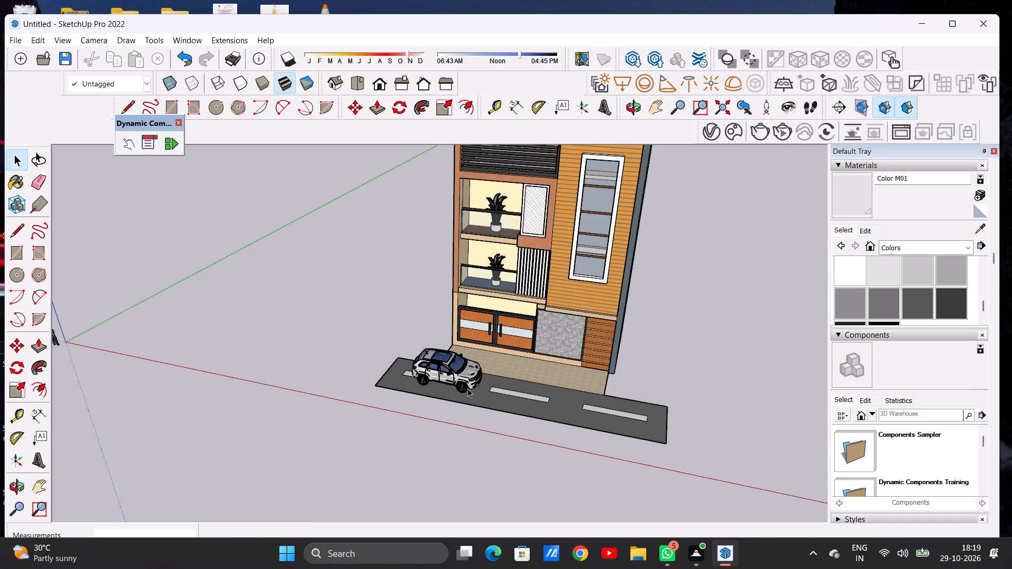
scroll(468, 388, up, 3)
scroll(468, 388, down, 2)
scroll(468, 388, up, 12)
scroll(417, 381, up, 7)
scroll(472, 362, up, 5)
middle_drag(566, 358, 571, 380)
scroll(566, 384, up, 1)
scroll(533, 398, down, 4)
scroll(532, 401, up, 1)
scroll(532, 402, down, 6)
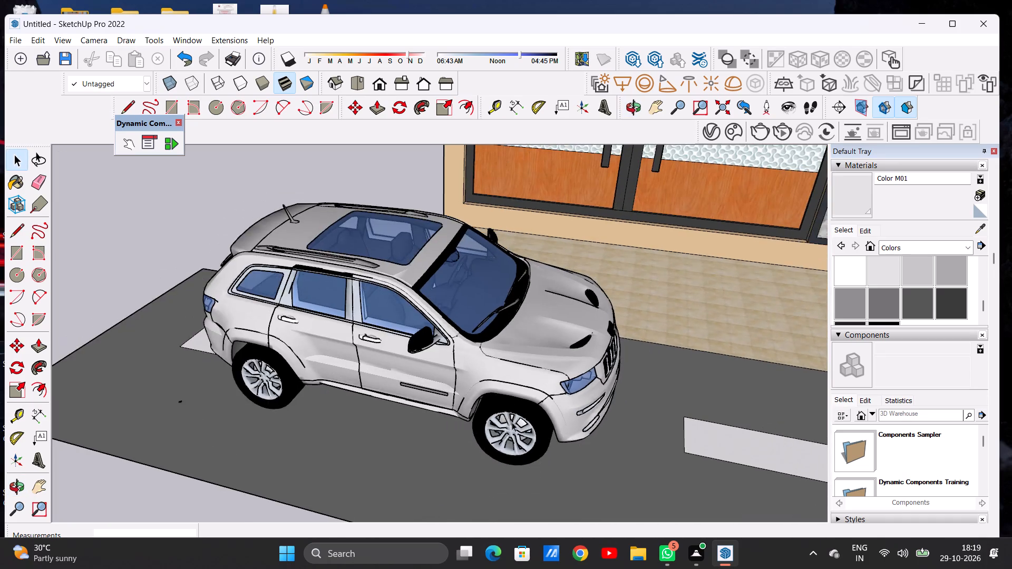
scroll(512, 422, down, 15)
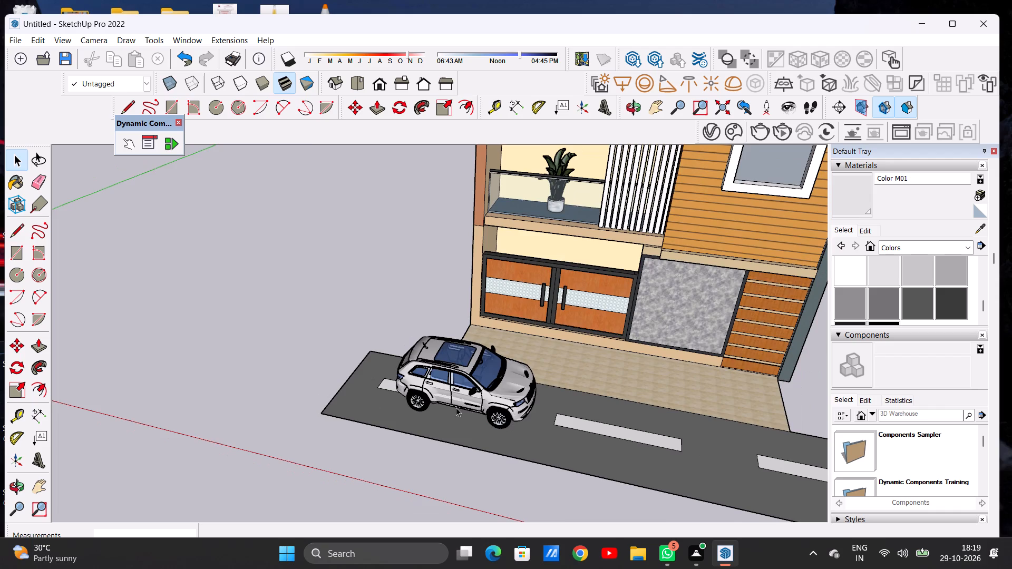
scroll(456, 408, down, 15)
Check the car against the double doors and the whole house from a low front view.
middle_drag(513, 387, 555, 323)
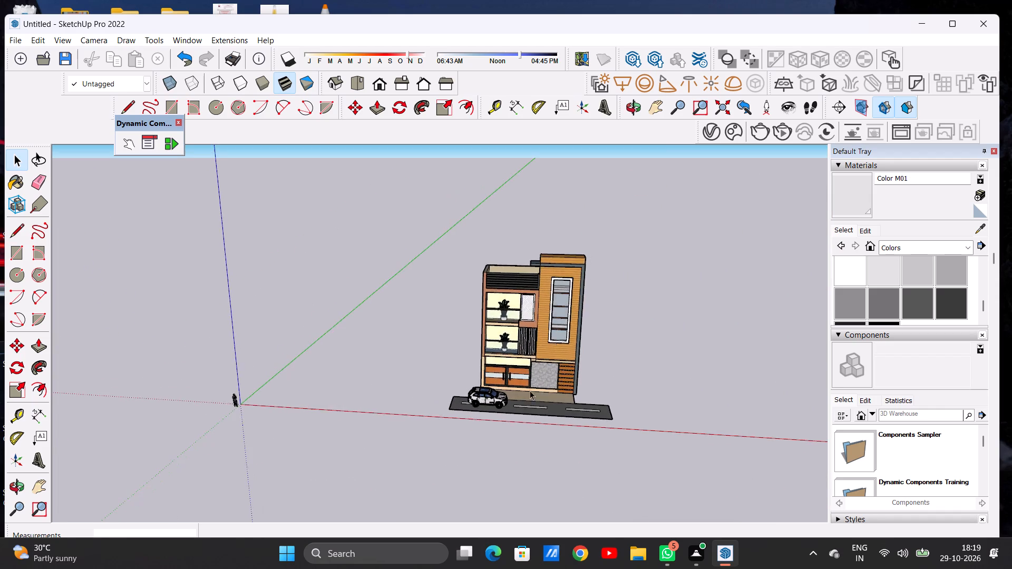
scroll(523, 391, up, 11)
scroll(475, 402, down, 1)
scroll(474, 403, up, 1)
scroll(474, 403, down, 1)
scroll(474, 403, up, 3)
middle_drag(453, 409, 462, 379)
scroll(460, 393, up, 11)
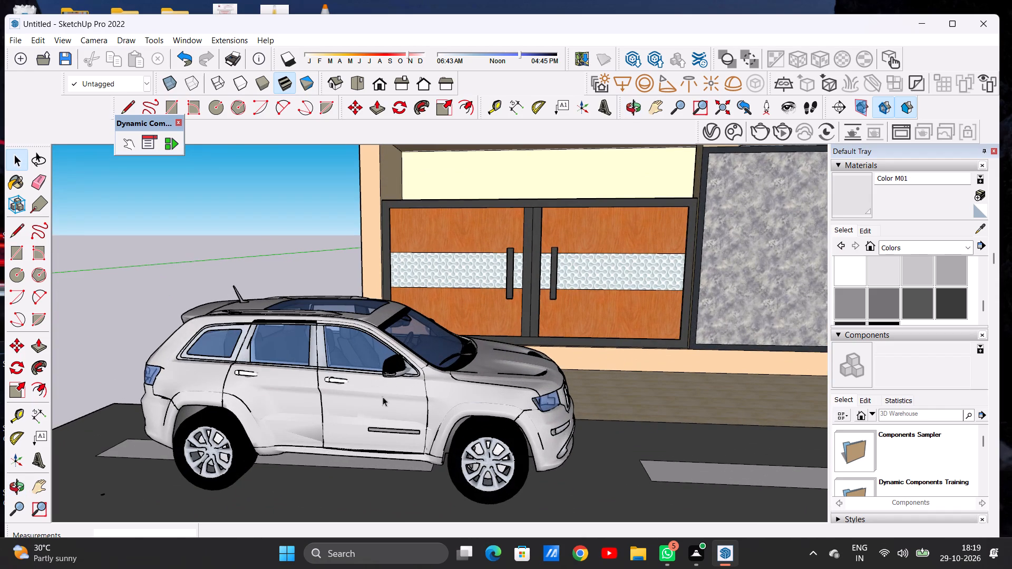
scroll(382, 427, down, 20)
scroll(382, 427, down, 2)
scroll(454, 401, down, 4)
scroll(450, 385, up, 1)
scroll(453, 385, down, 4)
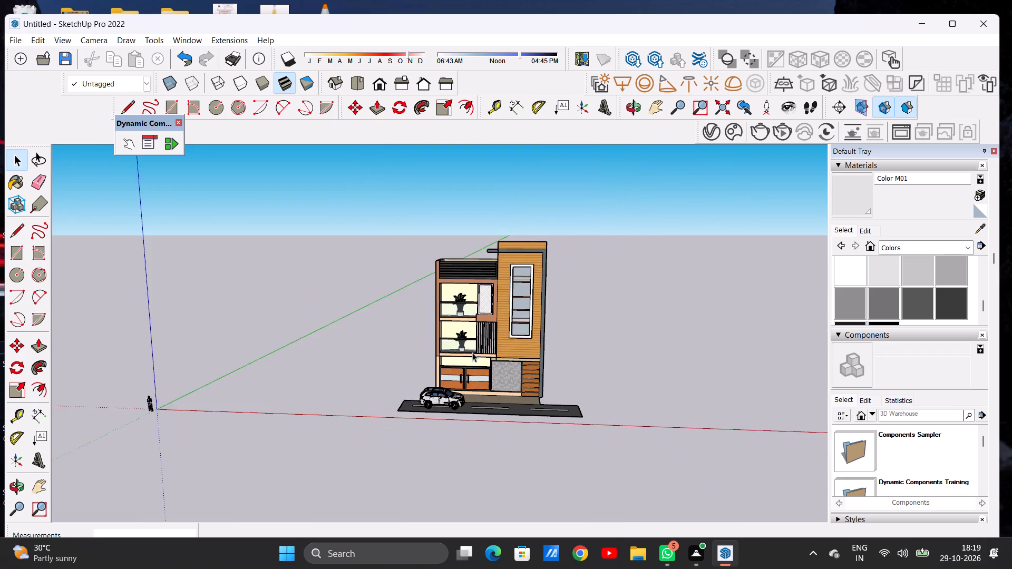
Examine the potted plants, glass railings and slatted panel on the two balconies.
scroll(489, 274, up, 16)
scroll(595, 305, down, 14)
scroll(524, 384, up, 13)
scroll(504, 355, down, 1)
scroll(504, 355, up, 8)
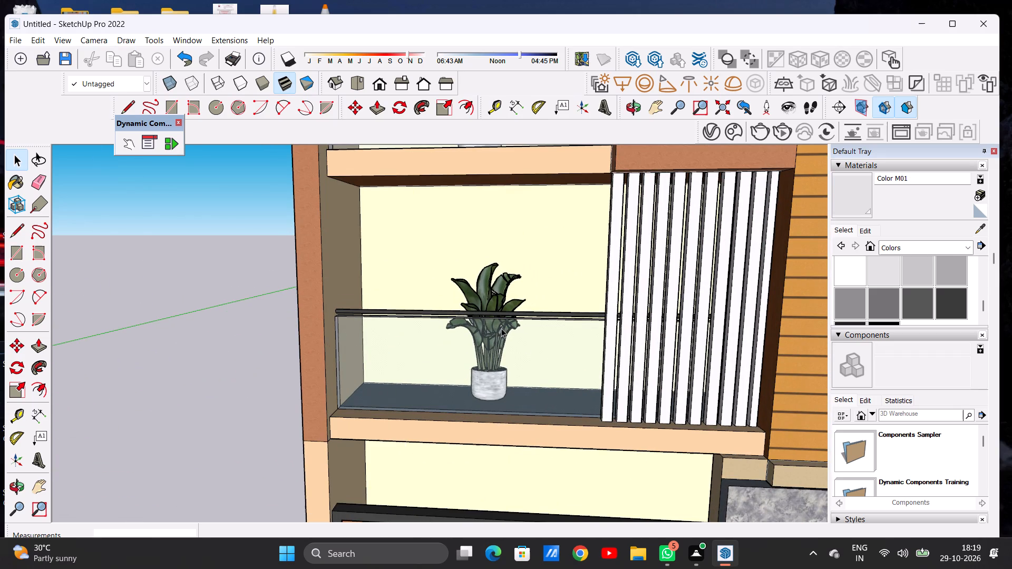
scroll(464, 319, down, 12)
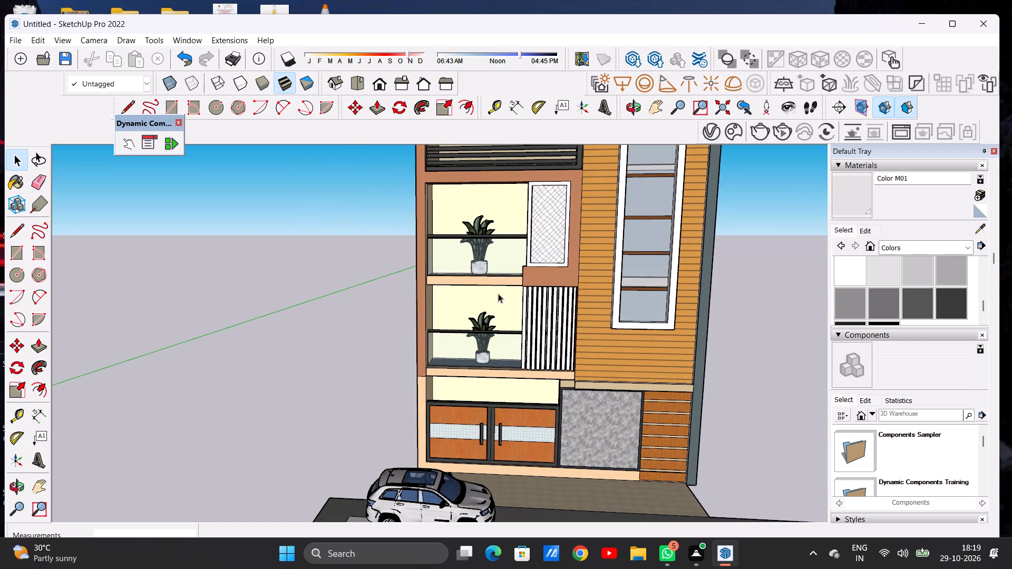
scroll(491, 269, up, 1)
scroll(491, 268, down, 1)
scroll(488, 262, up, 4)
middle_drag(485, 205, 516, 222)
scroll(452, 266, down, 16)
scroll(484, 287, up, 6)
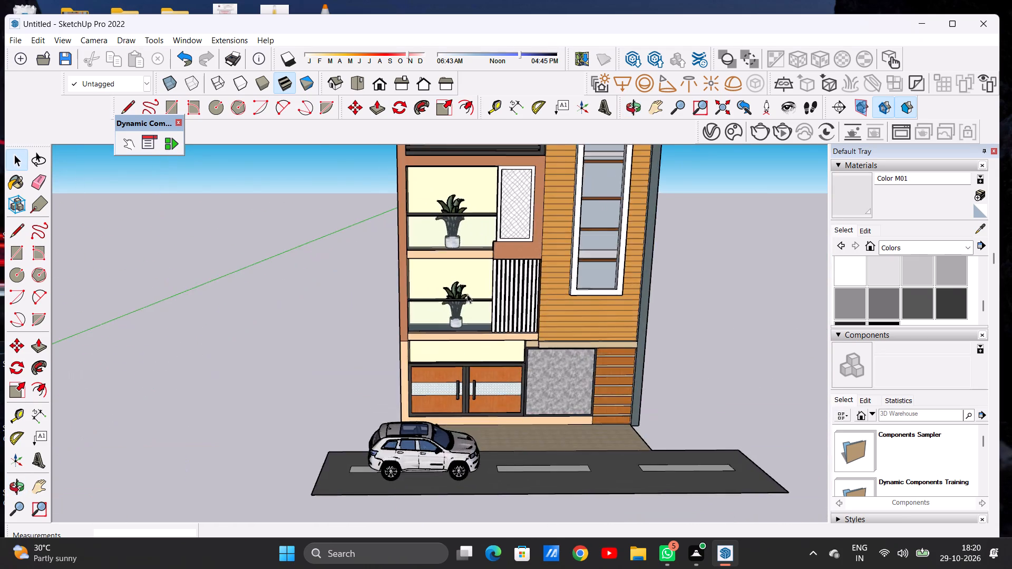
Scale the potted plant on the first-floor balcony taller along the blue axis by a factor of about 1.15.
scroll(467, 294, up, 13)
scroll(459, 292, down, 1)
scroll(459, 292, up, 5)
click(449, 297)
scroll(434, 321, down, 10)
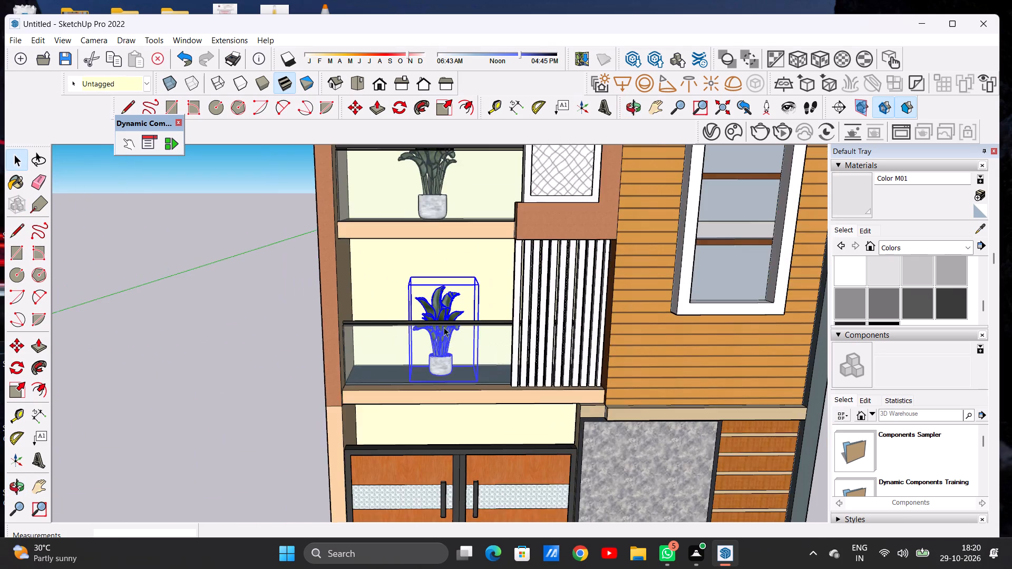
scroll(444, 327, down, 4)
scroll(434, 330, up, 1)
scroll(434, 330, down, 3)
click(438, 107)
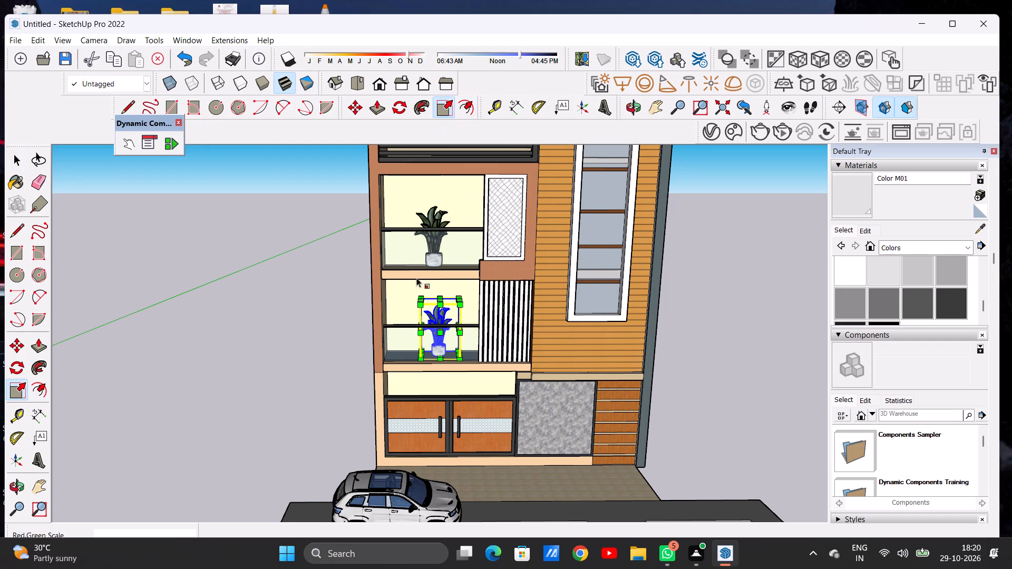
middle_drag(427, 342, 417, 393)
scroll(444, 296, up, 6)
scroll(442, 296, down, 1)
scroll(444, 301, up, 5)
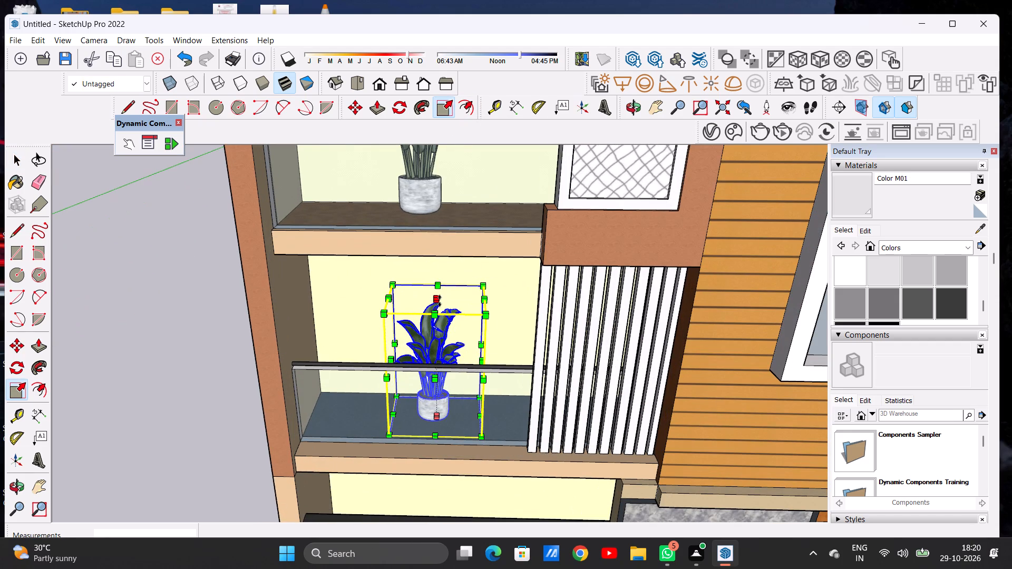
click(440, 301)
click(444, 279)
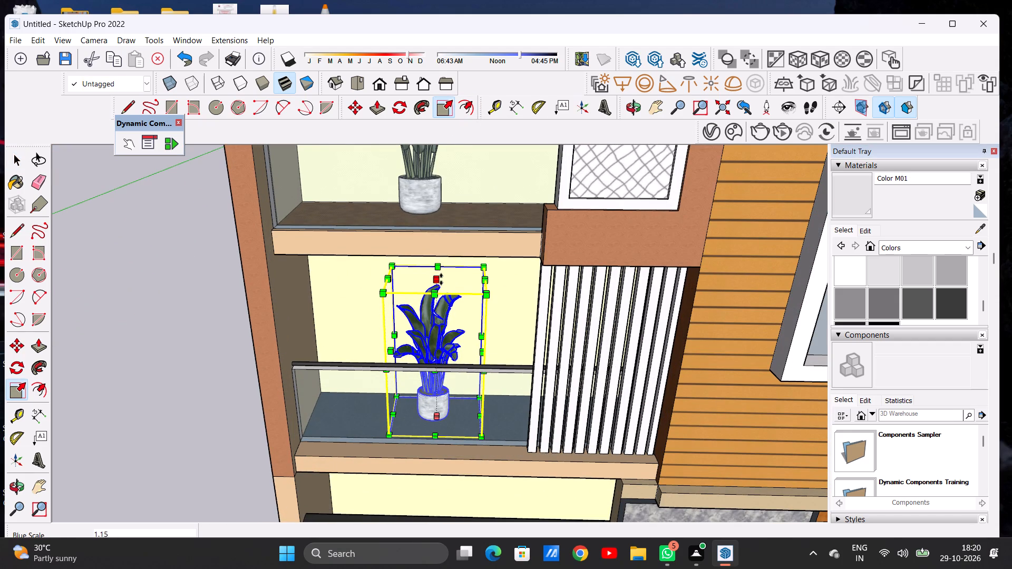
key(space)
click(184, 398)
Compare the potted plants on the two balconies from the front and slightly above.
scroll(439, 454, down, 5)
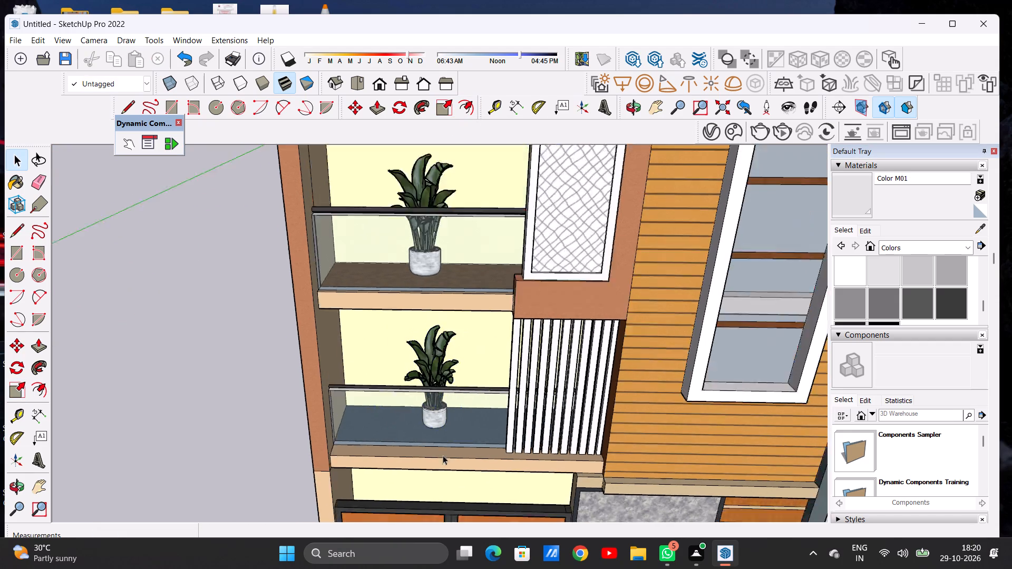
scroll(443, 455, down, 14)
scroll(456, 413, up, 11)
scroll(450, 403, down, 1)
scroll(450, 403, up, 2)
middle_drag(454, 417, 454, 375)
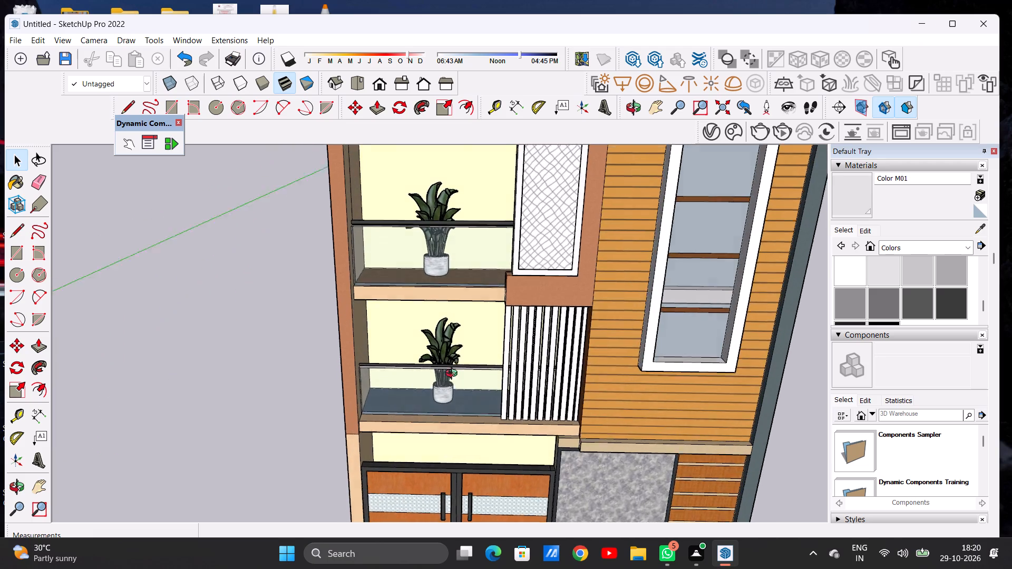
Examine the first-floor balcony's potted plant, glass railing and slatted panel up close and against the whole facade.
middle_drag(454, 375, 455, 337)
scroll(434, 361, down, 8)
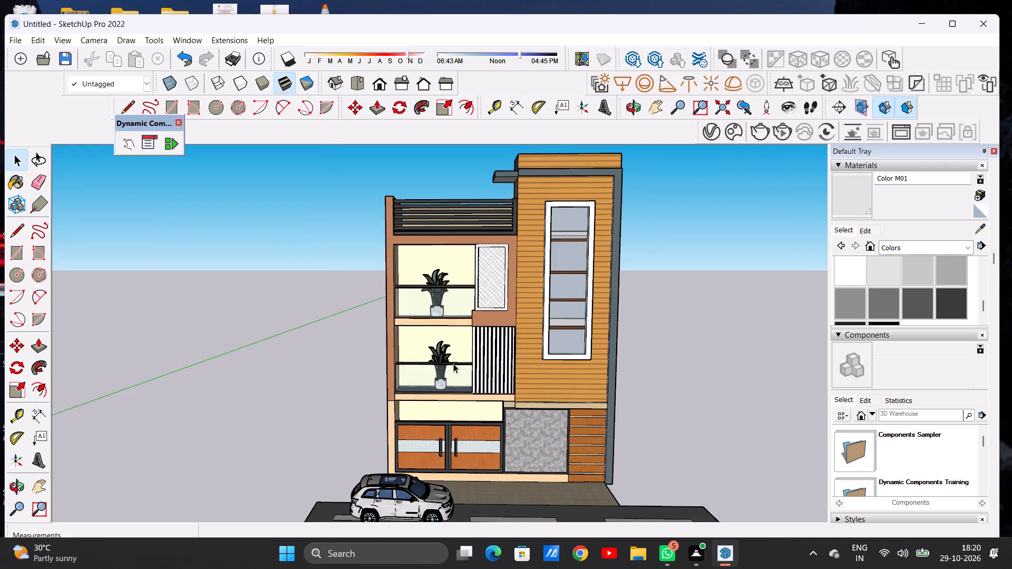
middle_drag(450, 364, 339, 474)
scroll(414, 371, up, 4)
scroll(414, 371, down, 1)
scroll(414, 371, up, 16)
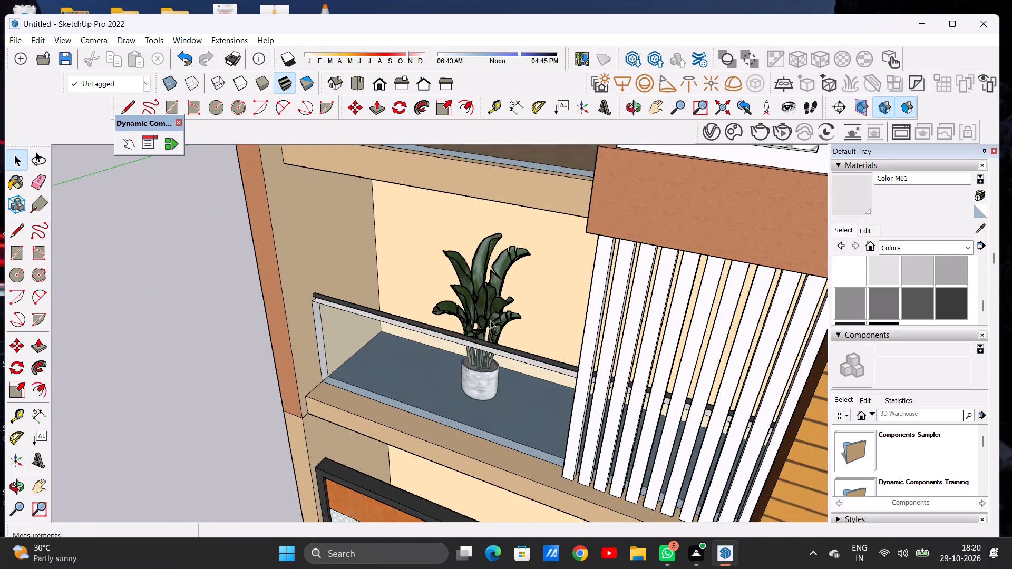
scroll(490, 320, up, 3)
scroll(498, 329, down, 15)
scroll(492, 352, up, 1)
scroll(491, 354, down, 14)
middle_drag(479, 380, 540, 258)
scroll(470, 359, up, 6)
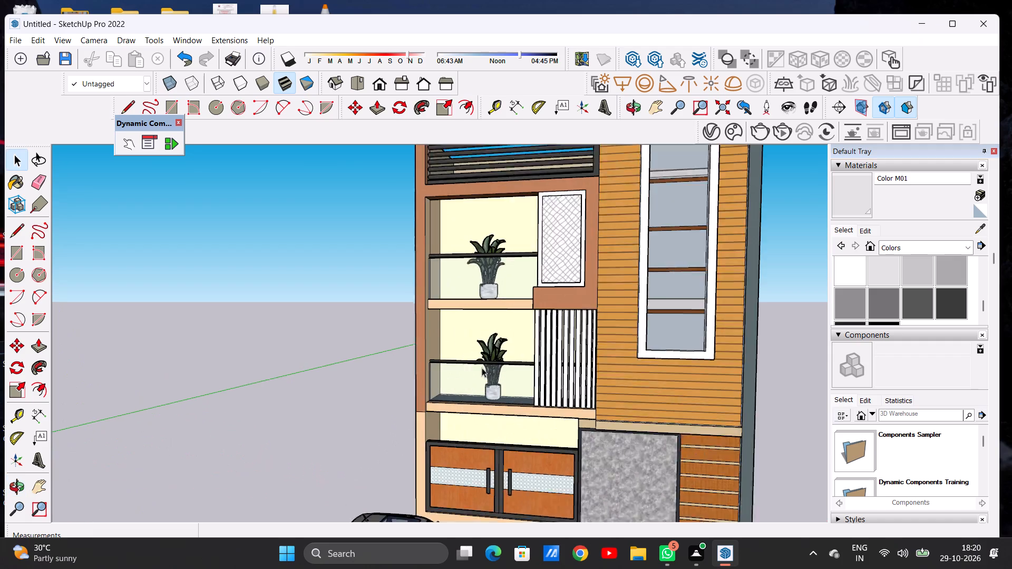
scroll(482, 368, up, 5)
middle_drag(494, 340, 539, 434)
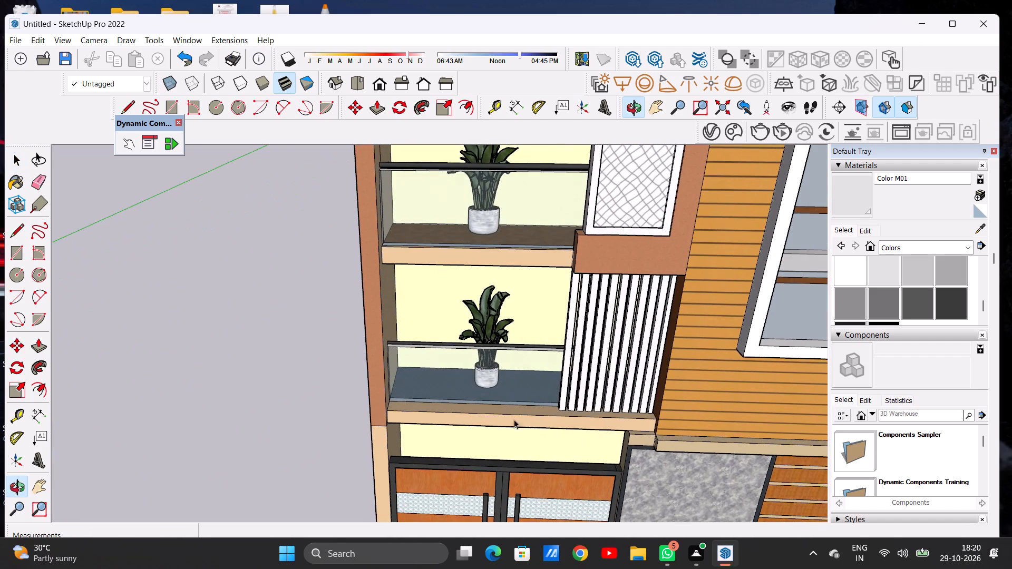
scroll(439, 375, down, 16)
scroll(452, 402, up, 10)
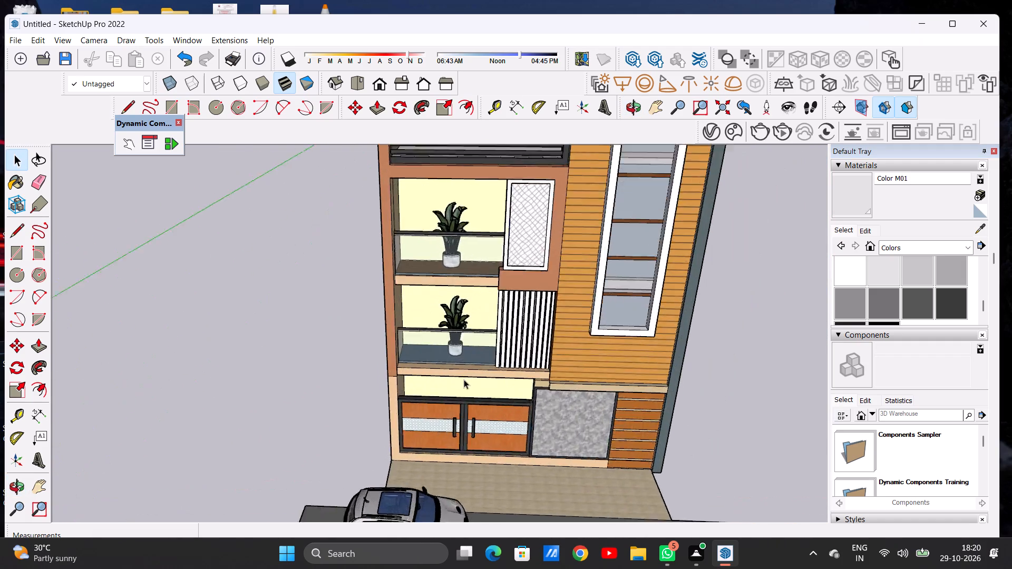
Inspect the recessed wall above the double doors and the slab edge beneath the first-floor balcony.
scroll(464, 379, up, 1)
scroll(464, 379, down, 1)
scroll(464, 379, up, 11)
middle_drag(467, 435, 470, 379)
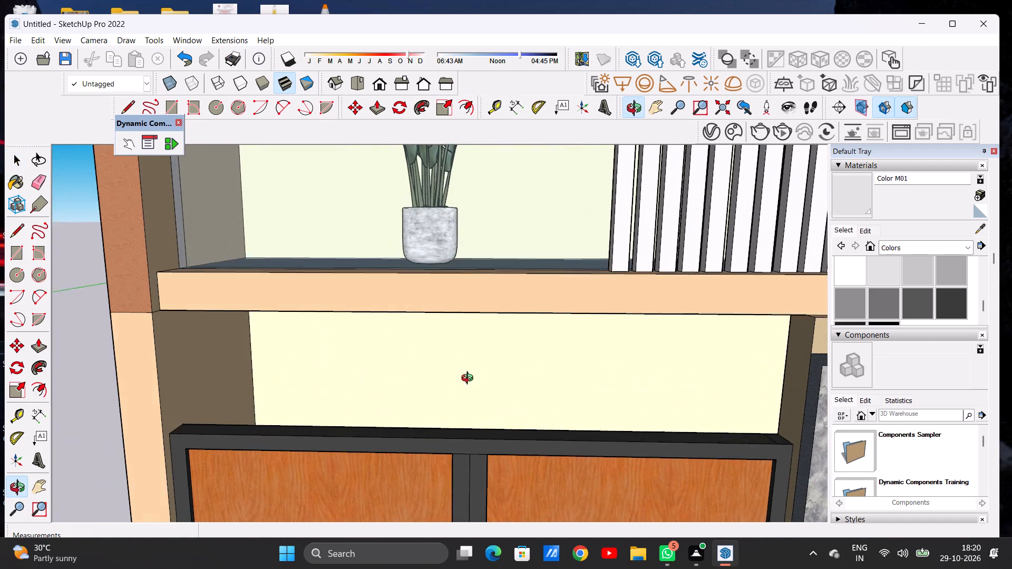
middle_drag(470, 379, 470, 385)
scroll(489, 346, down, 6)
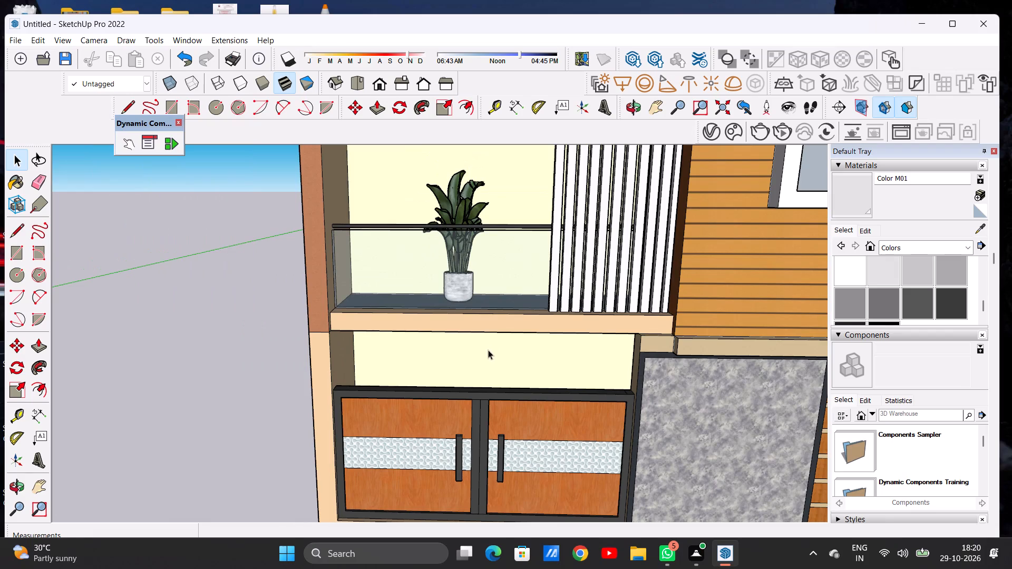
middle_drag(501, 366, 352, 379)
scroll(375, 366, up, 12)
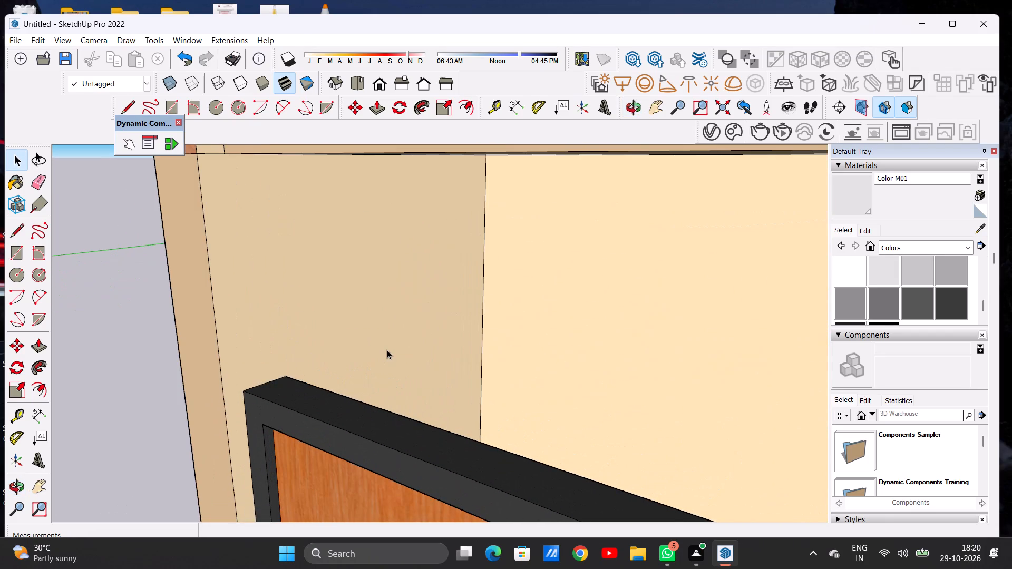
scroll(402, 336, down, 12)
middle_drag(404, 349, 553, 329)
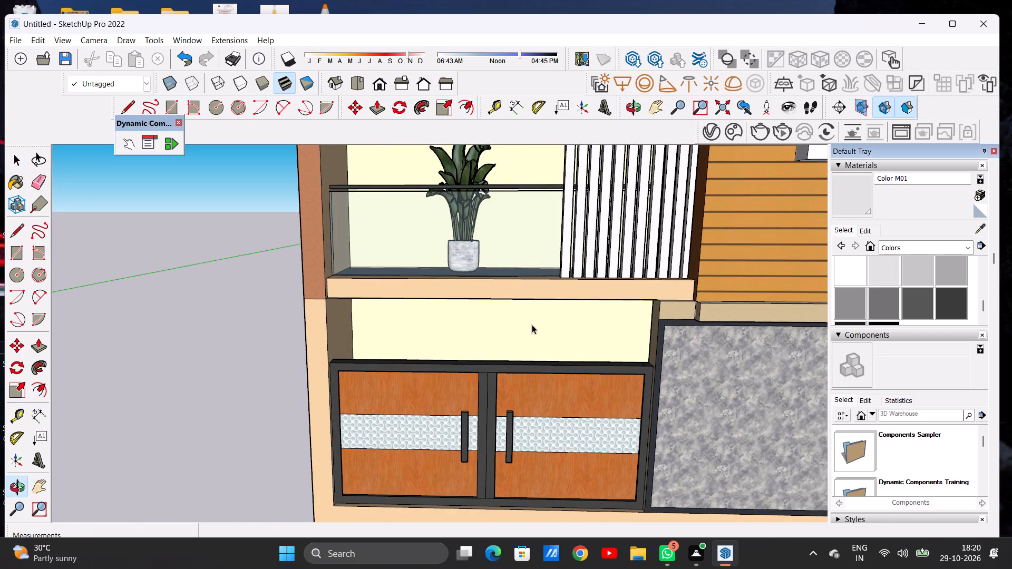
scroll(503, 338, down, 17)
scroll(484, 299, up, 17)
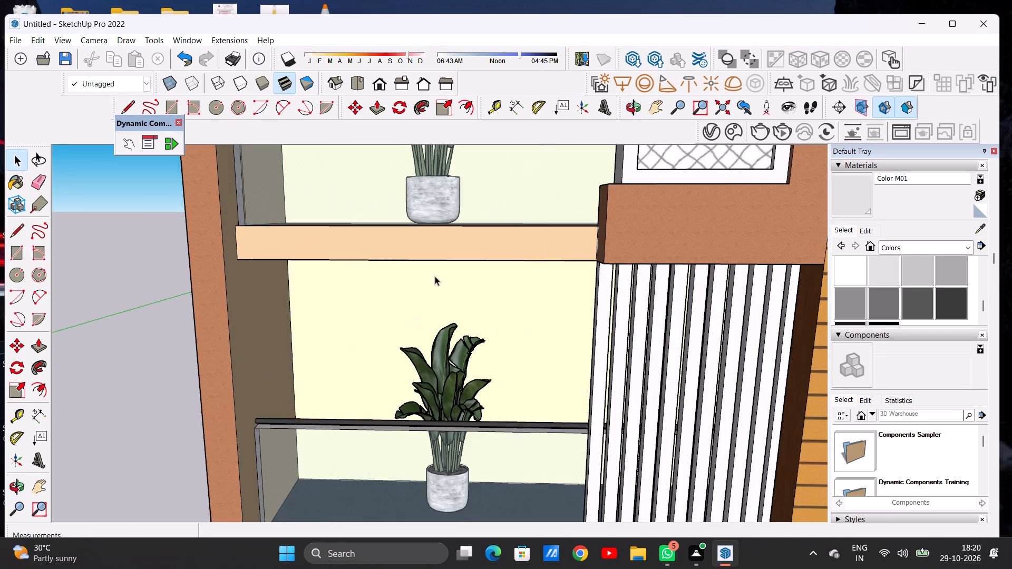
Check the first-floor balcony plant and slab from close and low viewpoints, and against the whole house.
middle_drag(440, 297, 443, 315)
scroll(443, 315, up, 8)
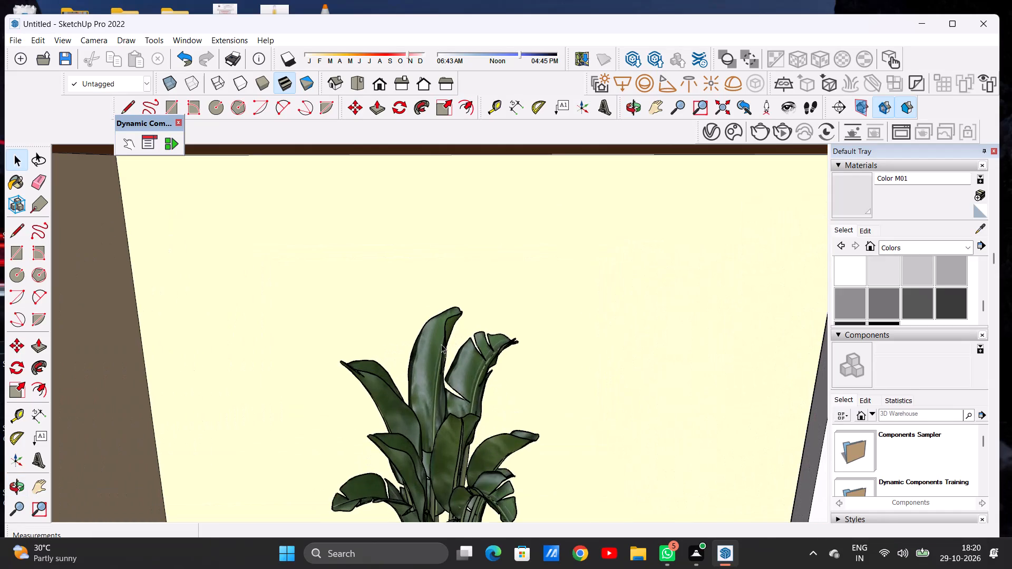
scroll(435, 339, down, 20)
scroll(435, 339, down, 6)
middle_drag(500, 370, 486, 236)
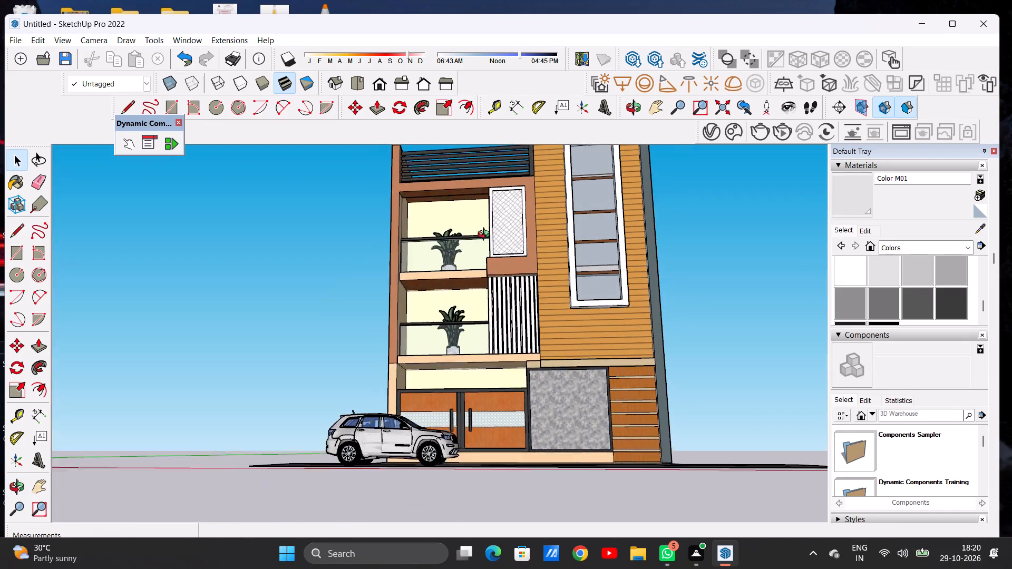
middle_drag(486, 236, 493, 223)
scroll(477, 365, up, 15)
middle_drag(452, 391, 231, 472)
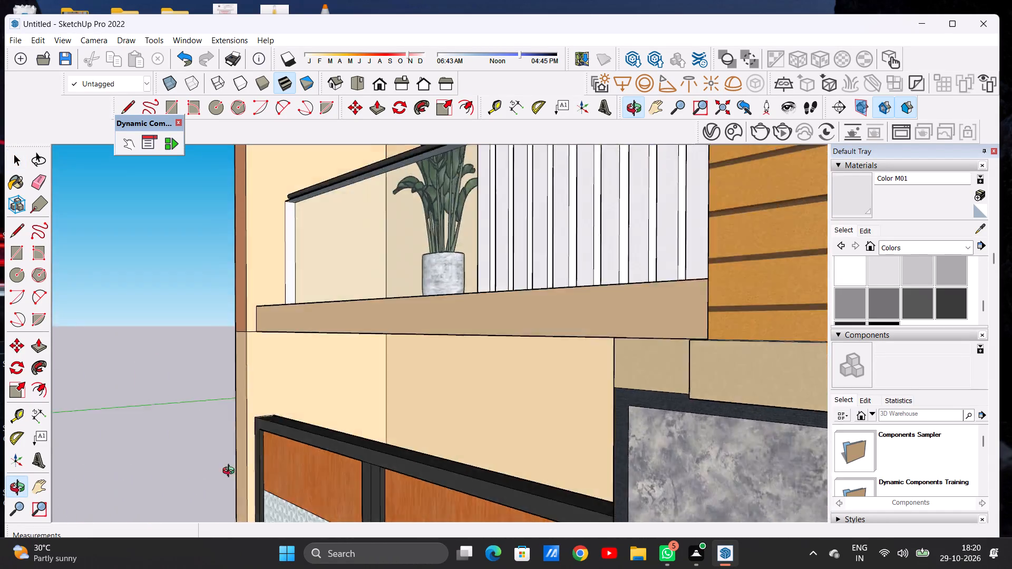
middle_drag(231, 472, 530, 476)
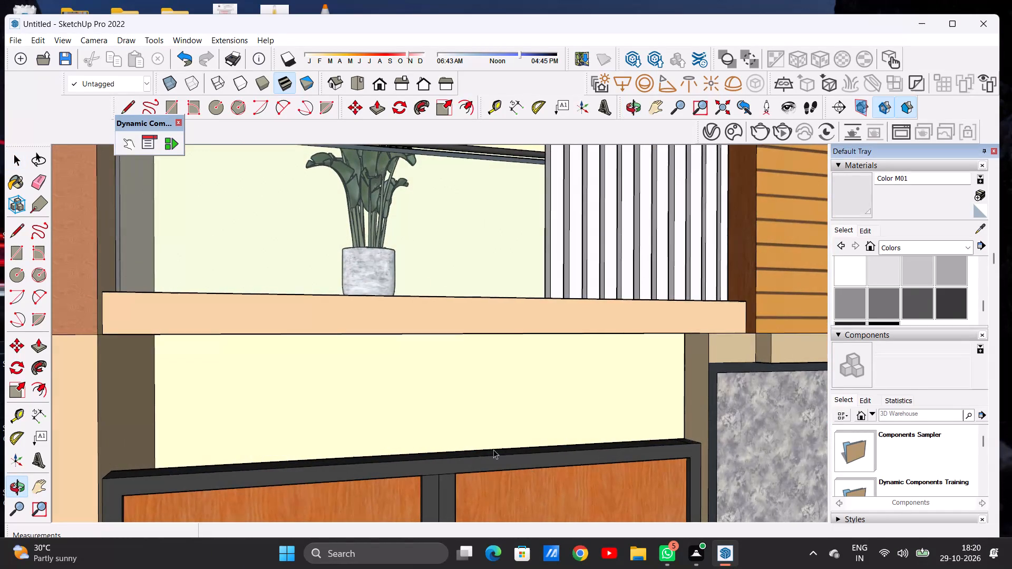
scroll(494, 440, down, 8)
scroll(434, 415, up, 2)
scroll(434, 415, down, 15)
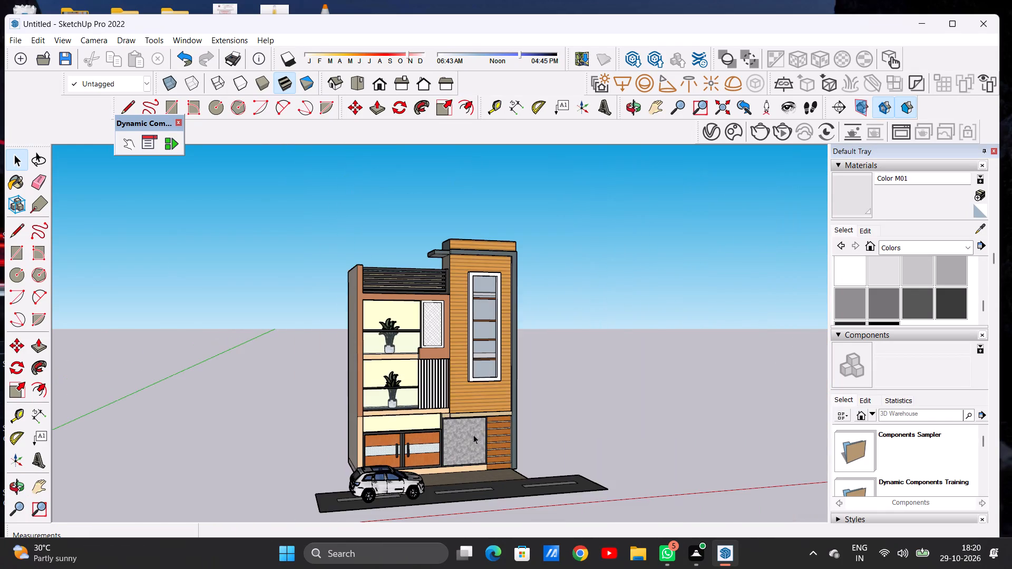
Examine the potted plant and glass railing on the upper balcony, and the house as a whole from above.
middle_drag(463, 431, 373, 515)
scroll(392, 326, up, 7)
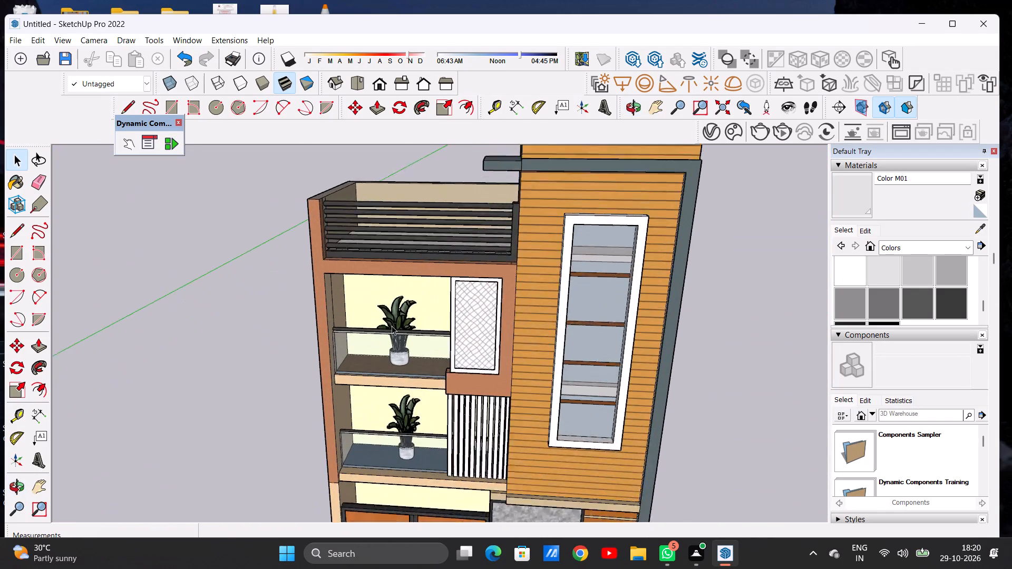
scroll(392, 326, up, 18)
scroll(450, 319, down, 8)
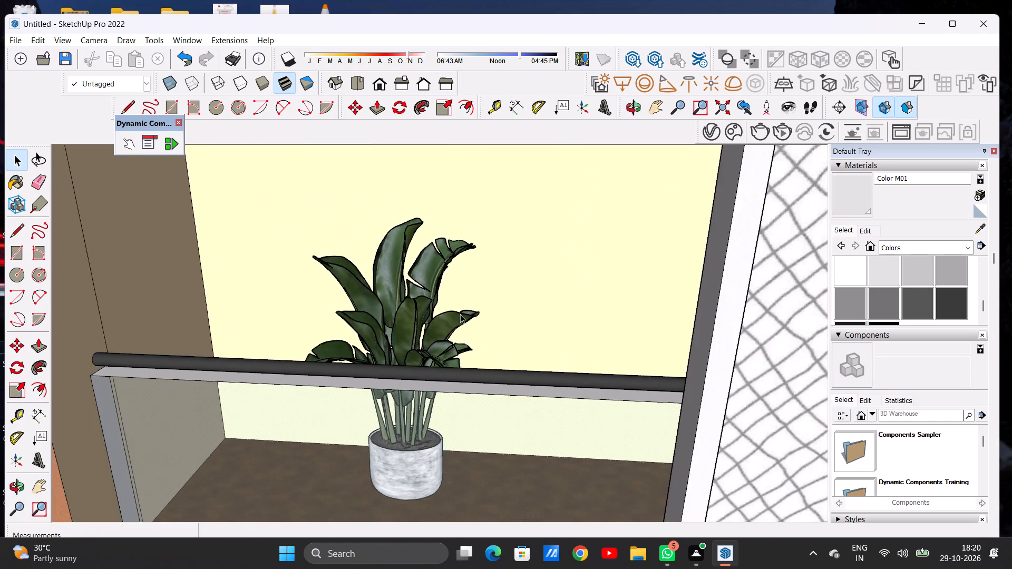
scroll(460, 314, down, 18)
scroll(472, 299, down, 7)
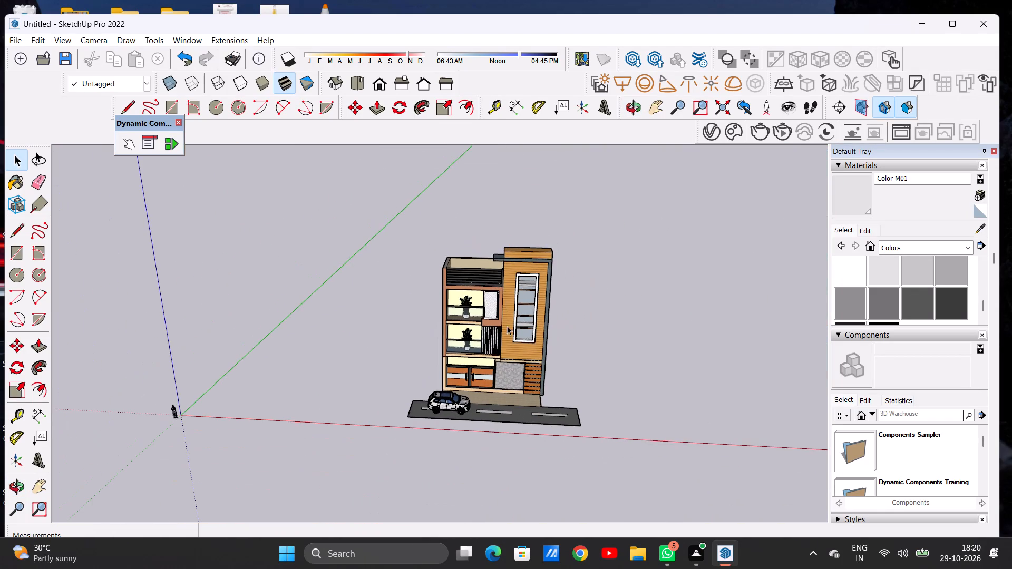
Inspect the white car's side doors, handles and windows, and its position on the road before the double doors.
middle_drag(500, 416, 443, 468)
scroll(437, 428, up, 10)
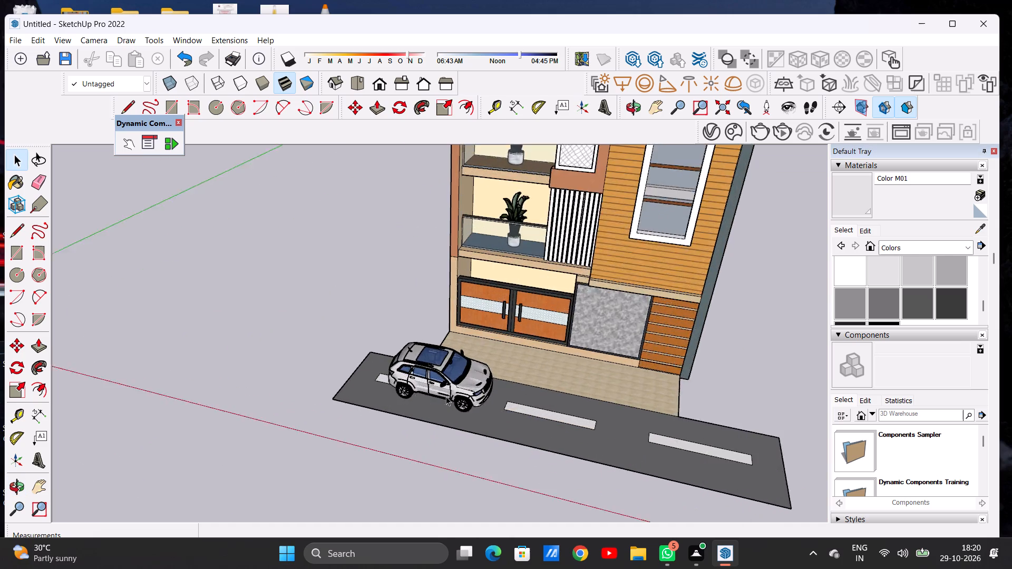
scroll(446, 396, up, 12)
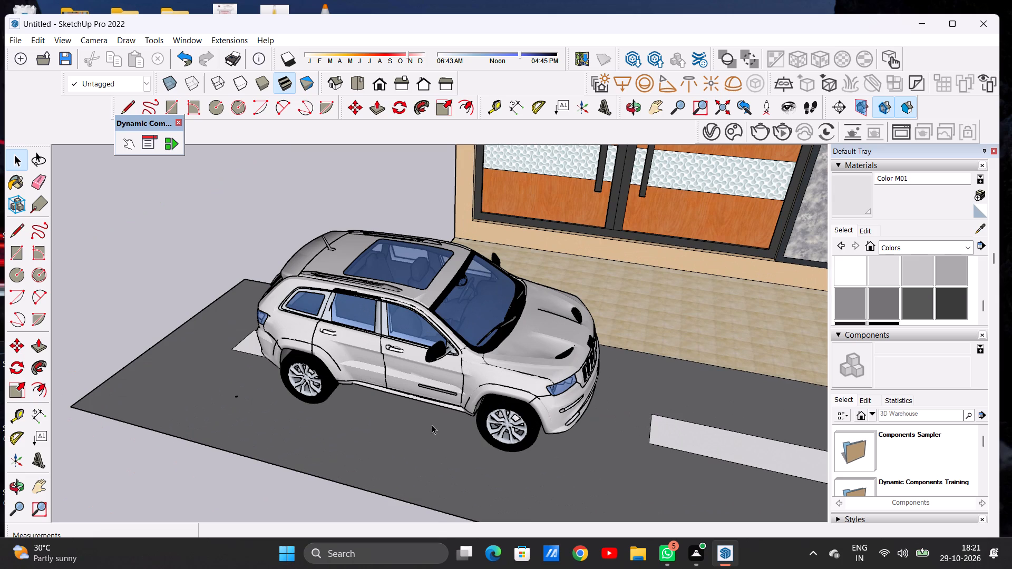
scroll(472, 399, down, 8)
scroll(441, 364, down, 6)
scroll(456, 382, up, 1)
scroll(457, 383, down, 1)
scroll(457, 383, up, 18)
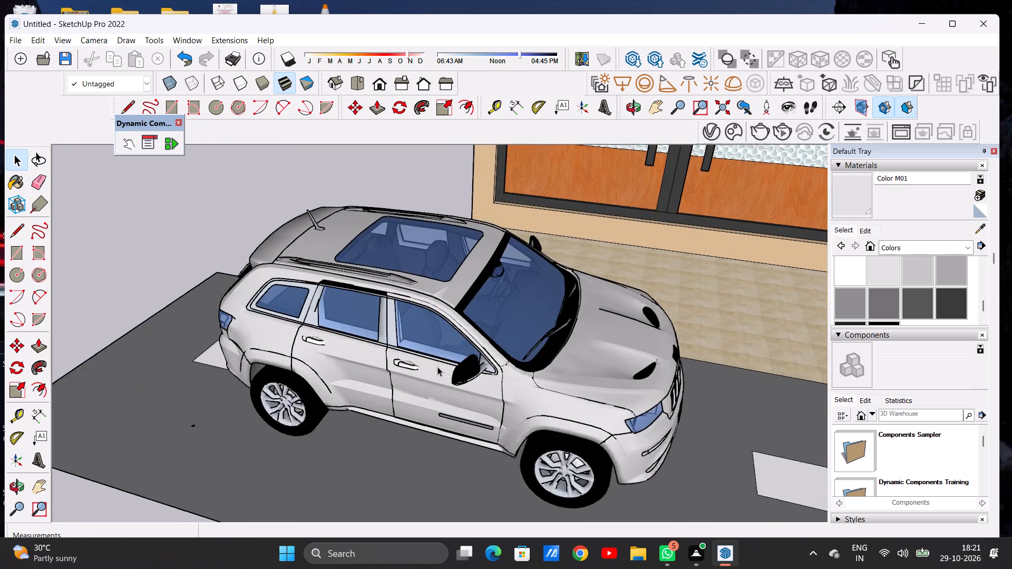
middle_drag(422, 388, 464, 349)
scroll(450, 298, up, 13)
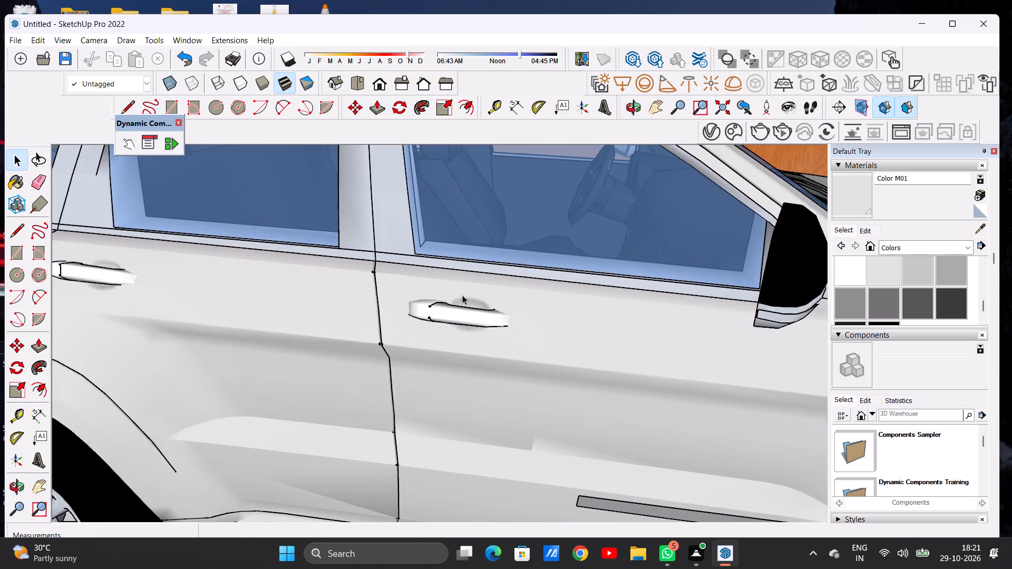
middle_drag(460, 299, 498, 412)
scroll(497, 410, up, 1)
scroll(471, 405, down, 5)
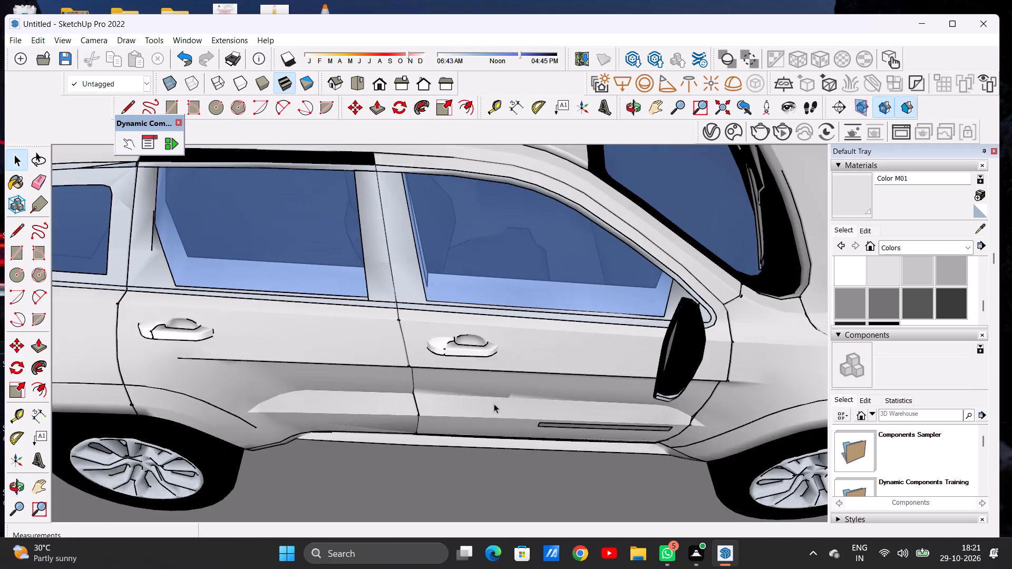
scroll(494, 404, down, 12)
scroll(470, 400, up, 2)
scroll(470, 400, down, 3)
scroll(506, 388, up, 1)
scroll(506, 388, down, 3)
scroll(440, 395, down, 8)
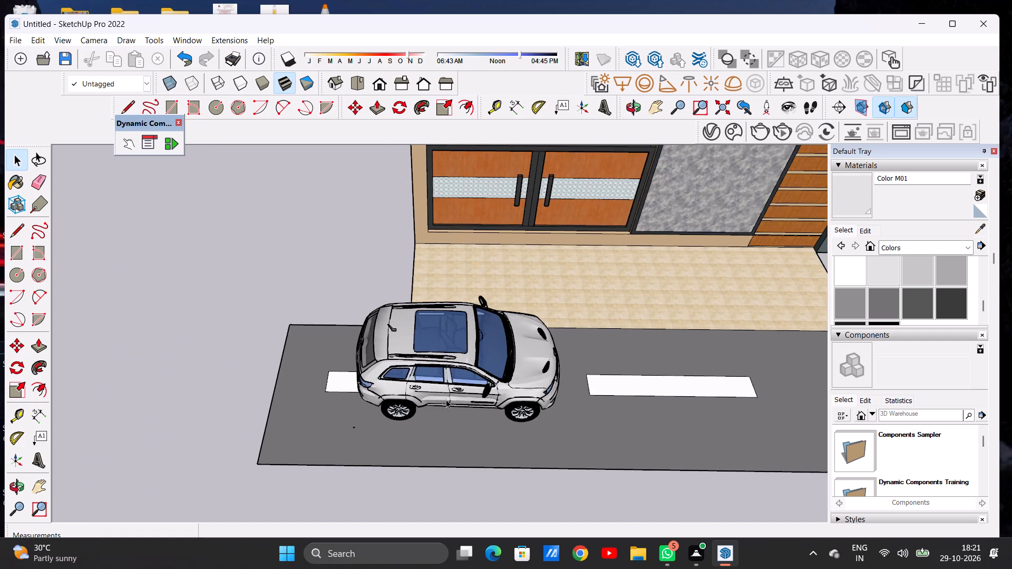
Examine the car's side mirror, bonnet and wheels up close, and its scale against the road and entrance.
scroll(484, 399, up, 15)
scroll(482, 377, down, 2)
scroll(482, 377, up, 4)
middle_drag(479, 369, 674, 284)
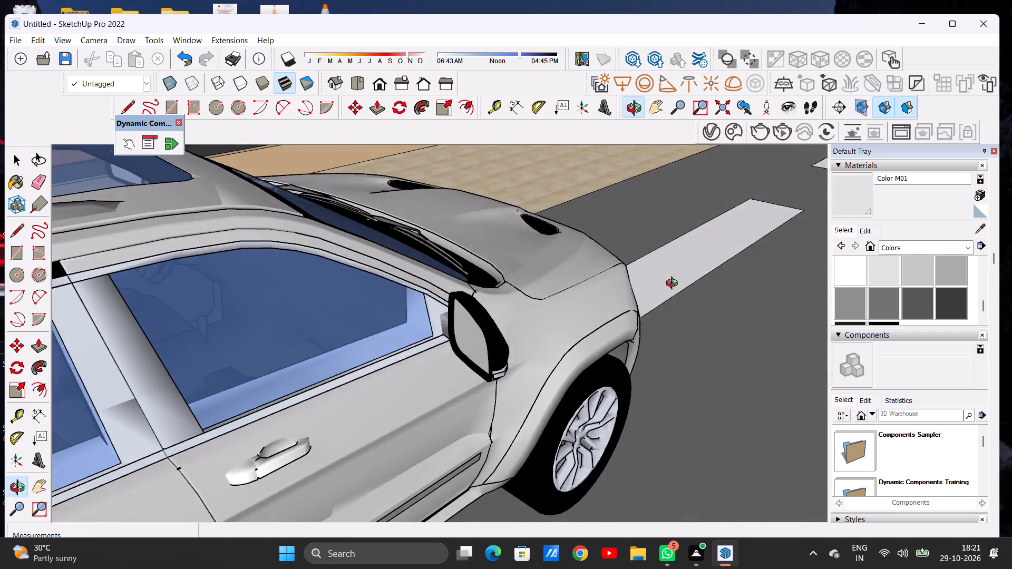
middle_drag(674, 284, 458, 312)
scroll(552, 333, down, 18)
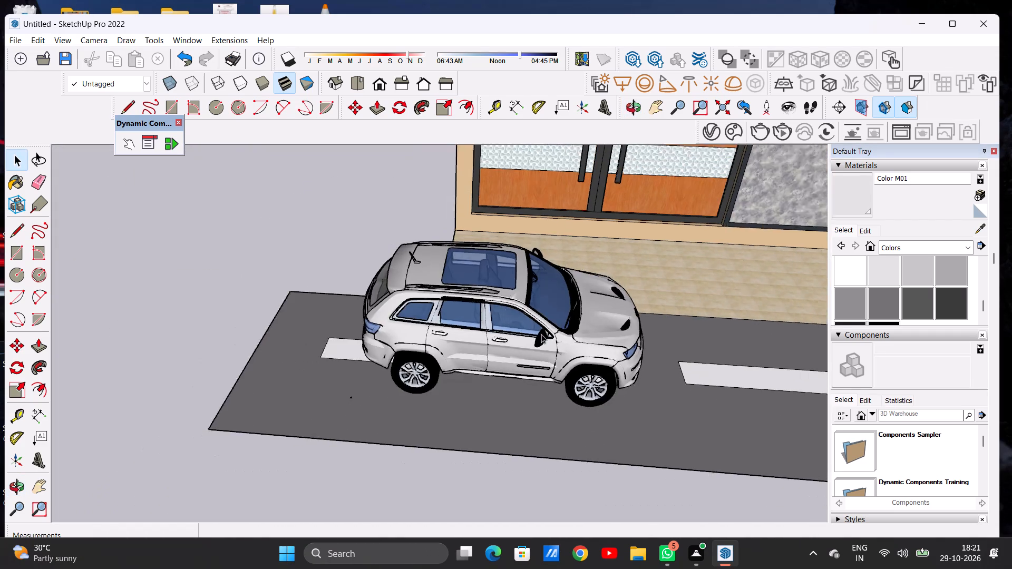
scroll(541, 334, down, 2)
scroll(540, 333, up, 4)
scroll(540, 334, down, 1)
scroll(540, 334, up, 11)
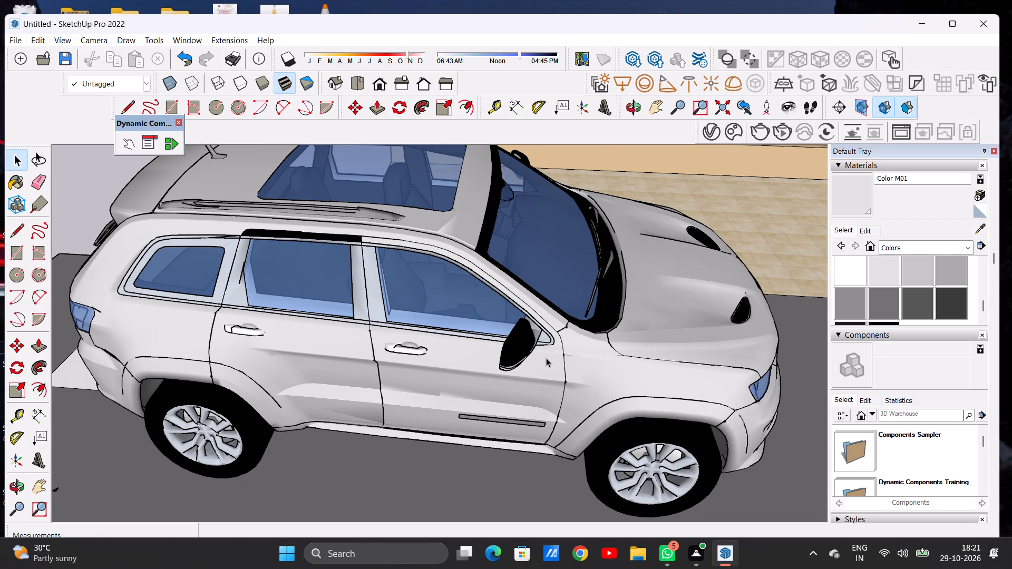
scroll(543, 357, down, 10)
scroll(554, 359, up, 1)
scroll(513, 365, down, 19)
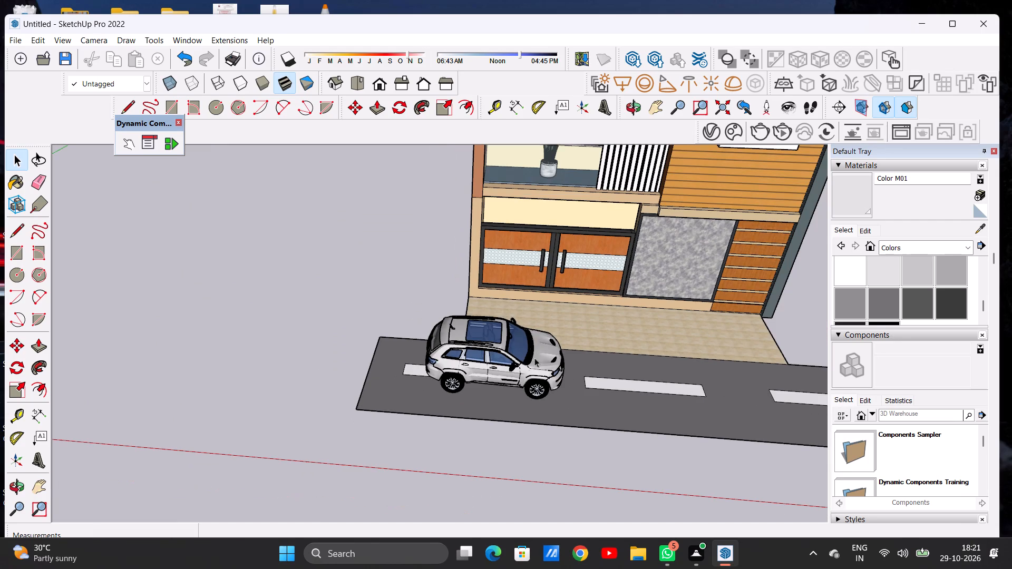
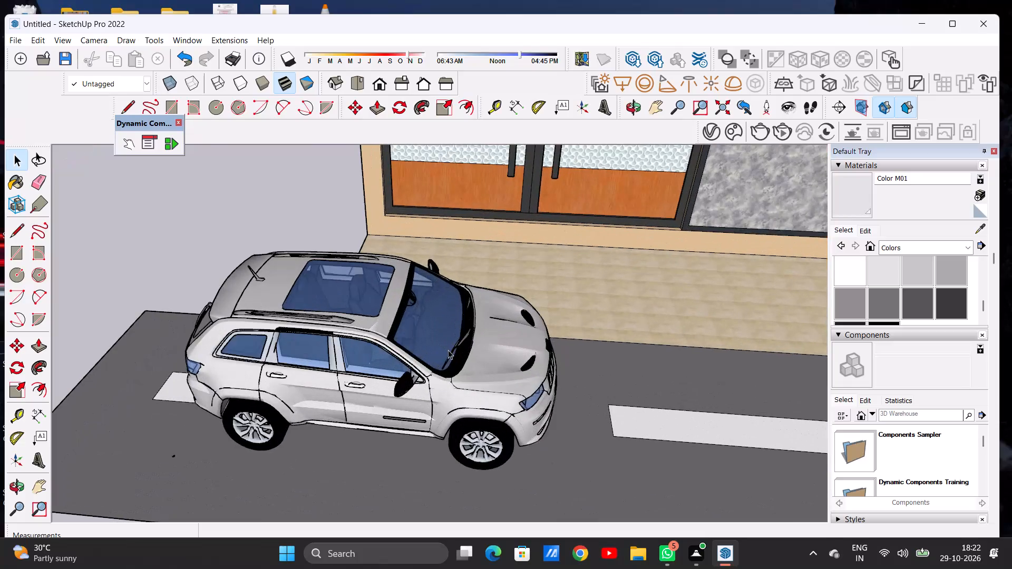
Examine the complete house facade together with the car and road, from a distant raised view to a lower front view.
scroll(456, 351, down, 1)
scroll(456, 351, up, 1)
scroll(456, 351, down, 20)
scroll(486, 367, up, 1)
scroll(486, 368, down, 2)
scroll(486, 368, up, 1)
scroll(486, 368, down, 9)
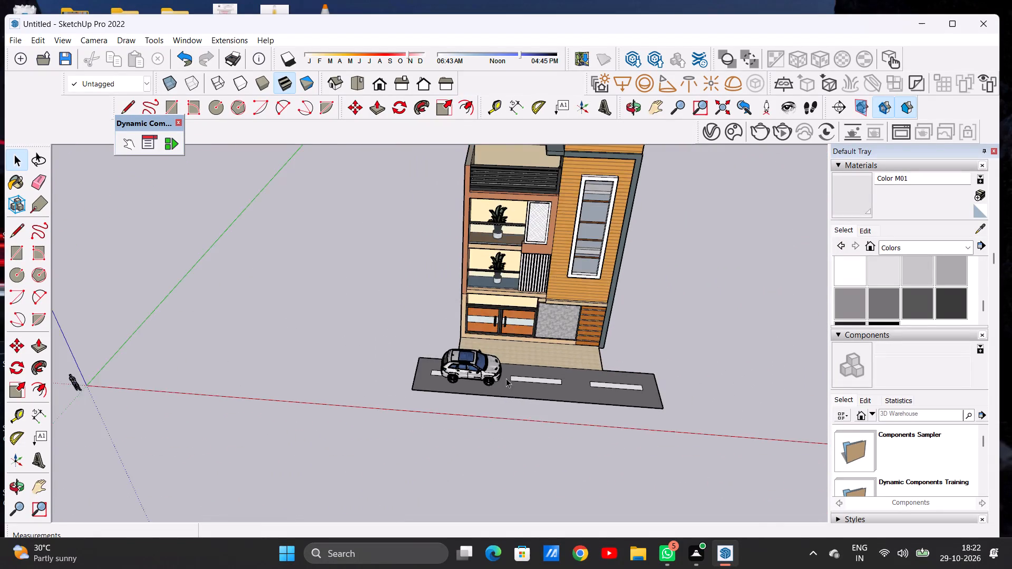
middle_drag(504, 376, 505, 299)
scroll(553, 289, up, 4)
scroll(507, 348, down, 4)
scroll(572, 196, up, 1)
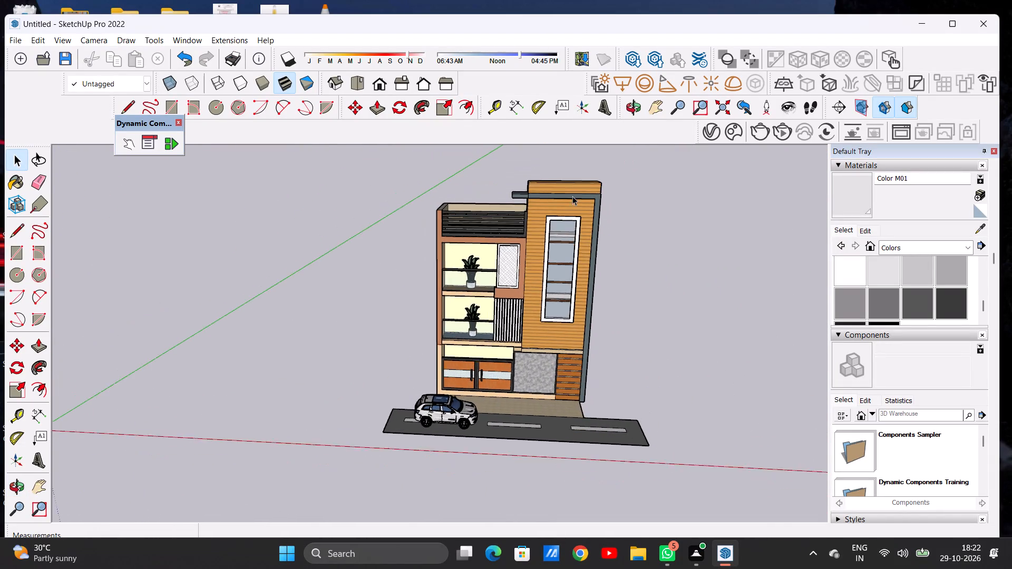
scroll(572, 196, up, 2)
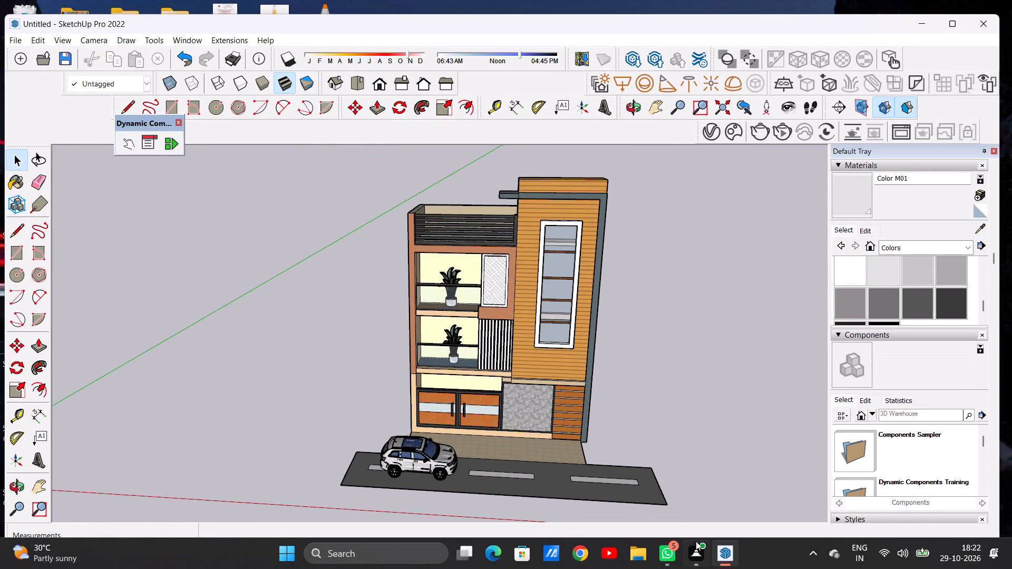
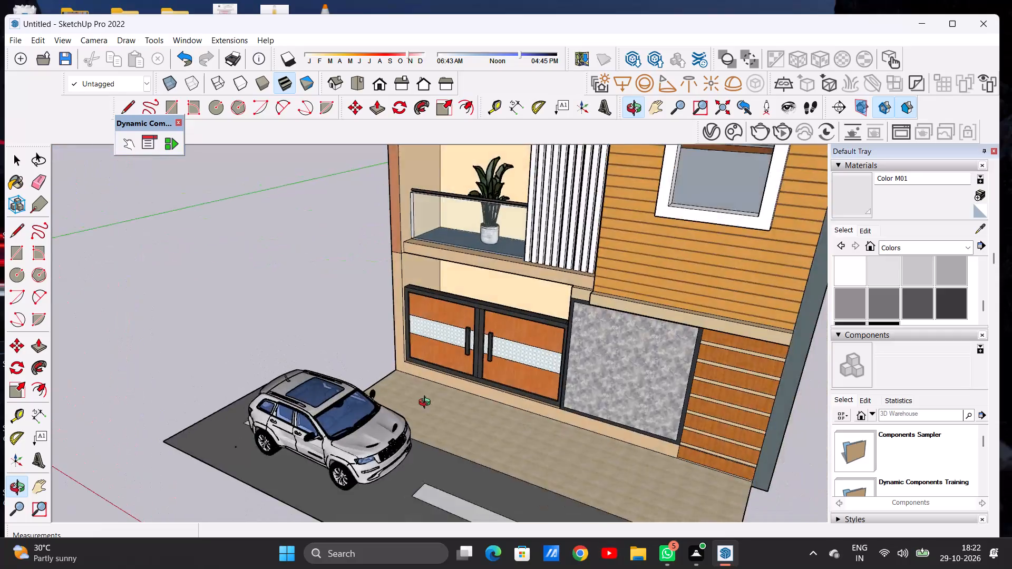
Examine the house facade's balconies, plants, lattice panel and tall window up close and within the whole composition.
scroll(491, 384, down, 9)
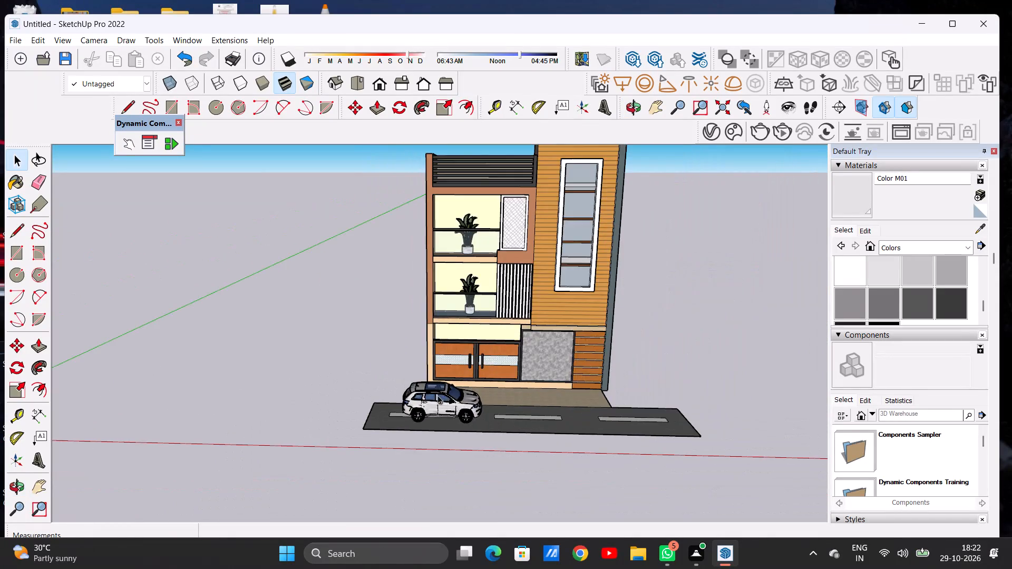
scroll(430, 402, down, 4)
scroll(464, 298, up, 10)
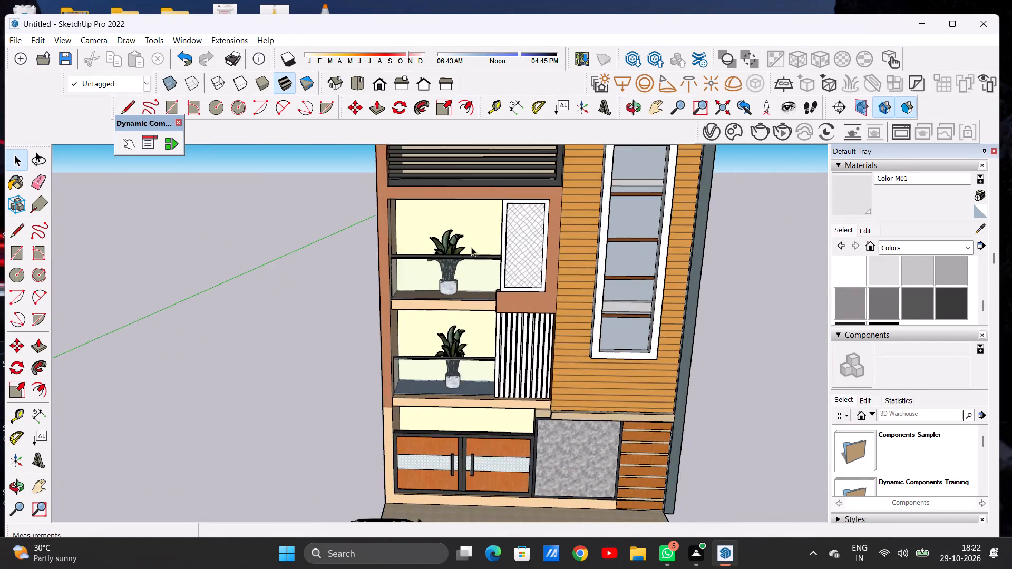
scroll(471, 247, up, 9)
scroll(455, 253, down, 1)
scroll(453, 256, up, 7)
scroll(445, 283, down, 19)
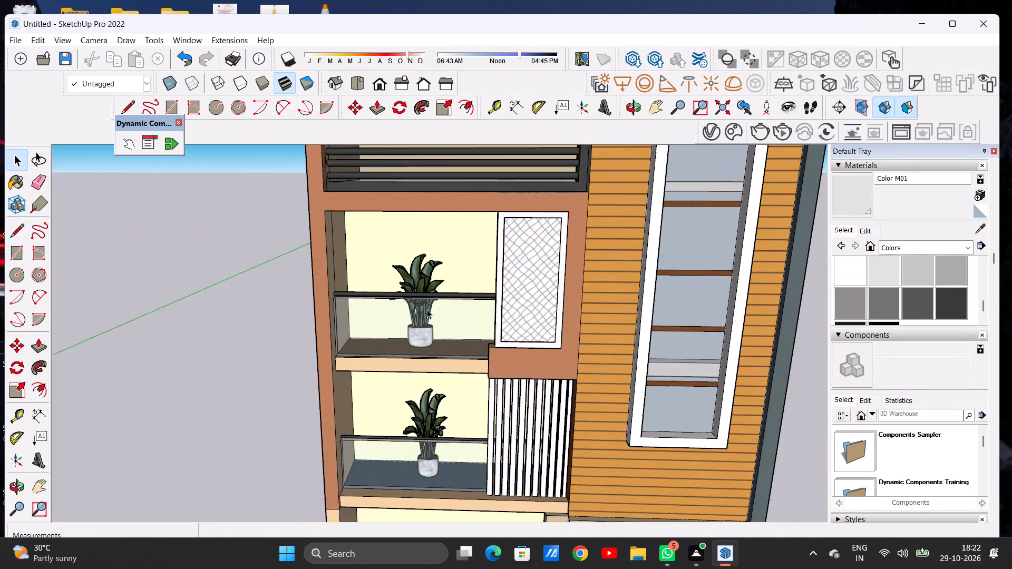
scroll(427, 309, down, 7)
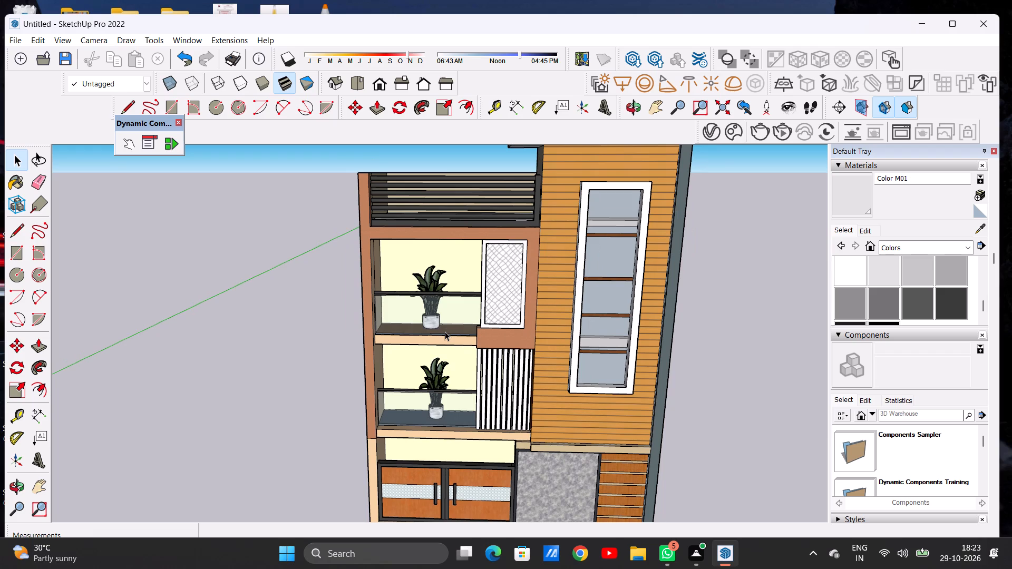
scroll(430, 310, down, 9)
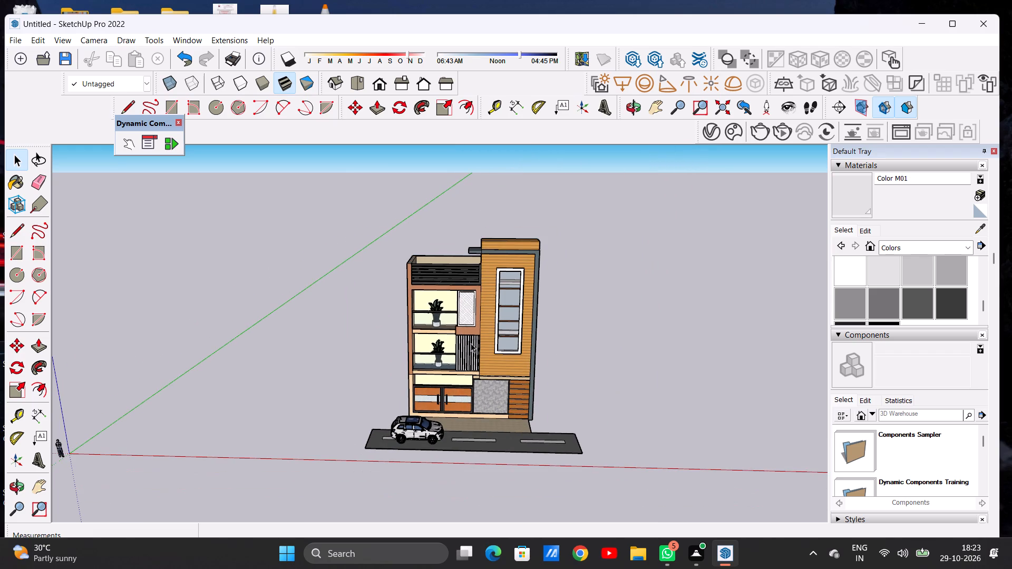
scroll(493, 305, up, 7)
scroll(447, 313, down, 1)
scroll(446, 312, up, 16)
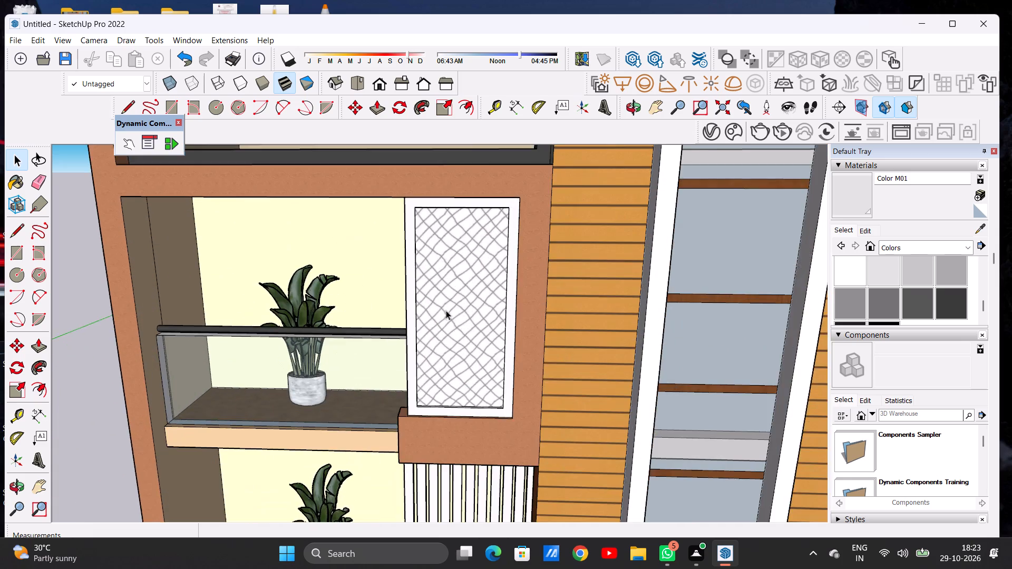
scroll(456, 313, up, 4)
scroll(466, 316, down, 10)
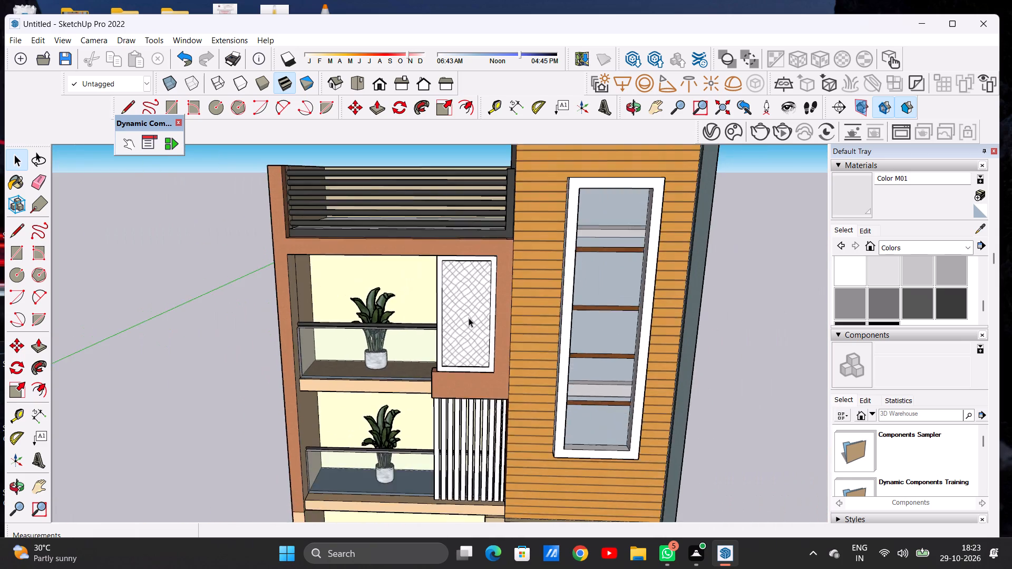
scroll(469, 318, down, 11)
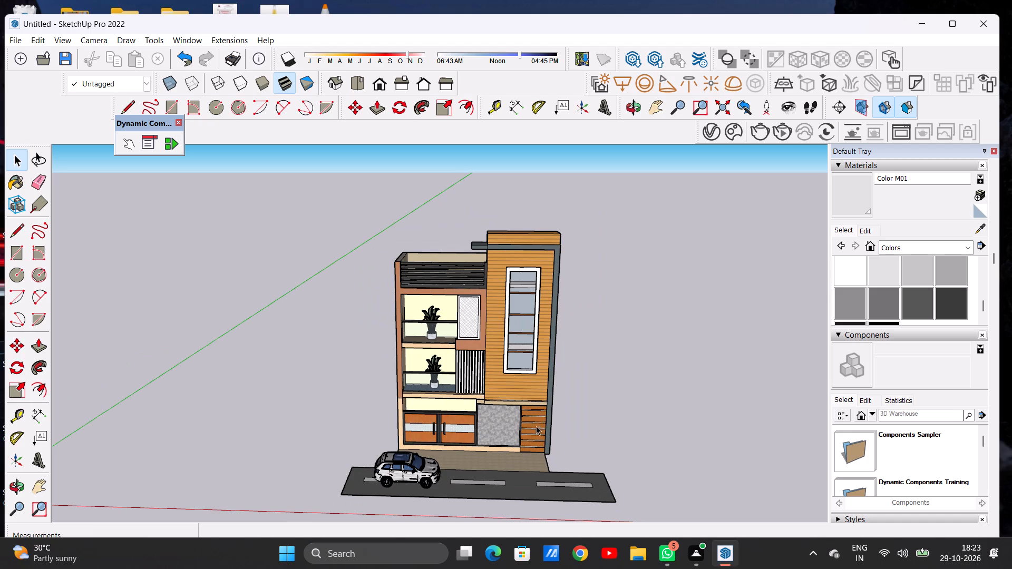
Paint the paved strip between the house front and the road with the Marble Carrara Gold Floor Tile material.
scroll(536, 446, up, 7)
middle_drag(455, 462, 365, 497)
scroll(451, 490, up, 7)
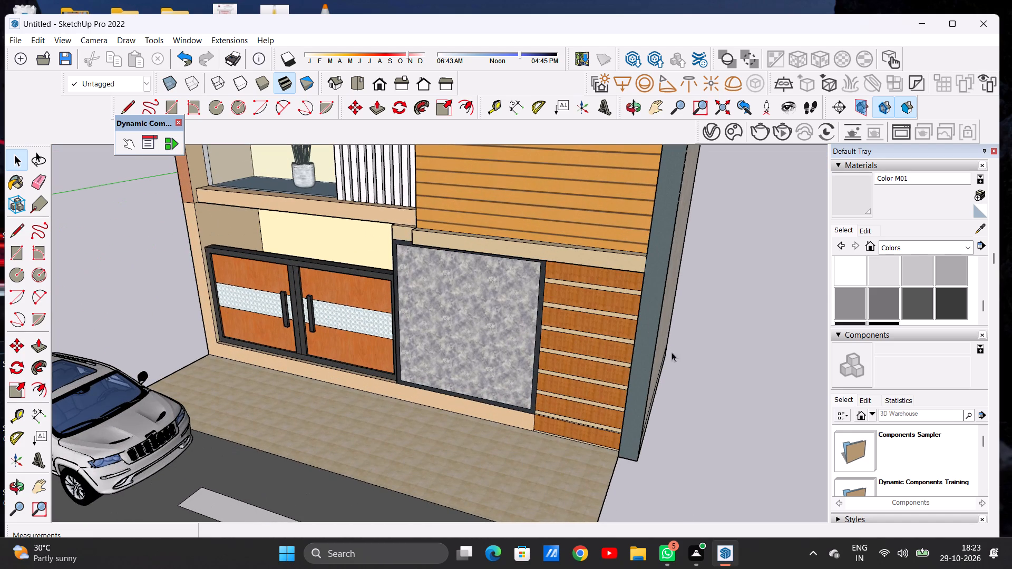
click(905, 249)
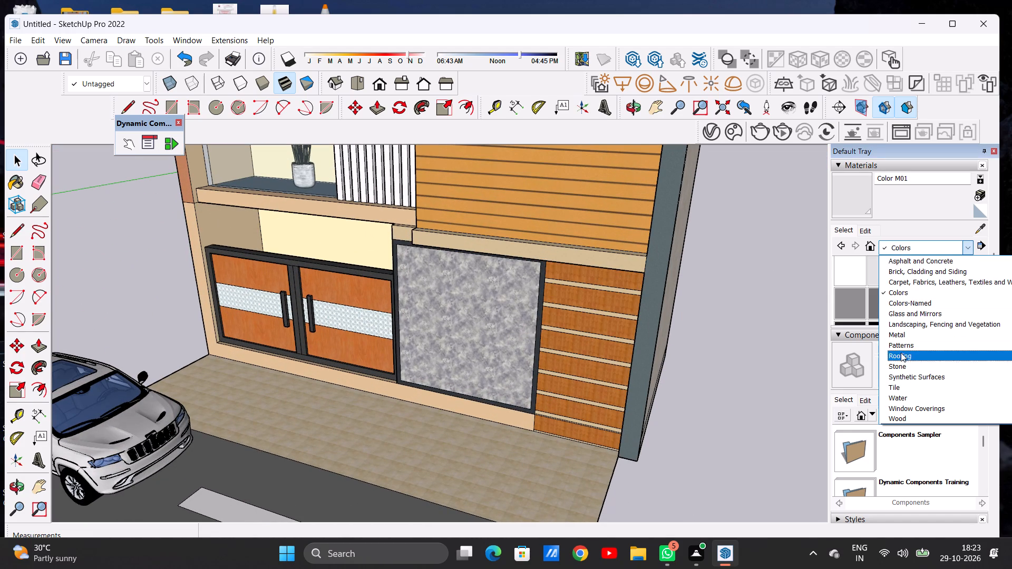
click(900, 387)
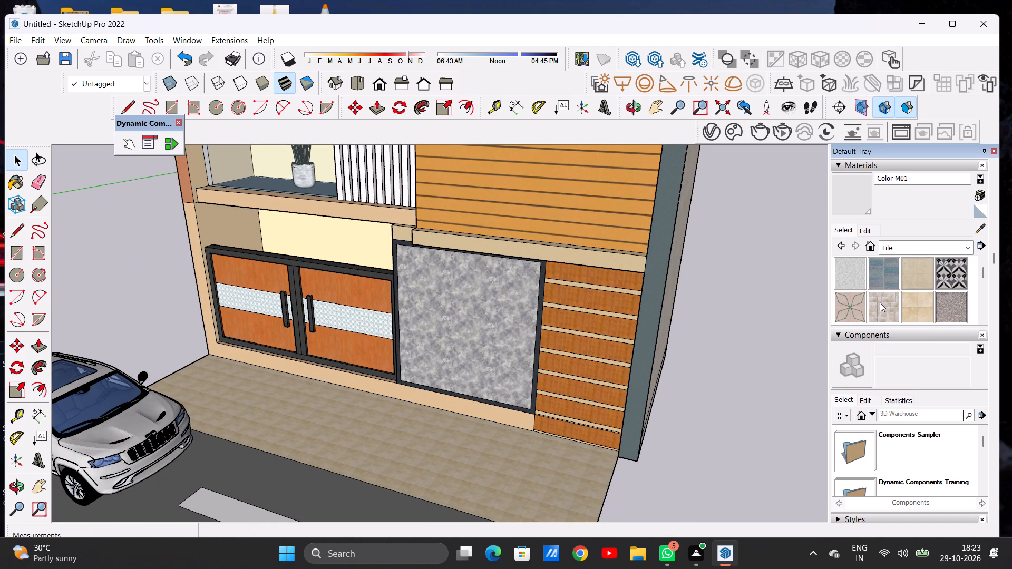
scroll(890, 300, down, 1)
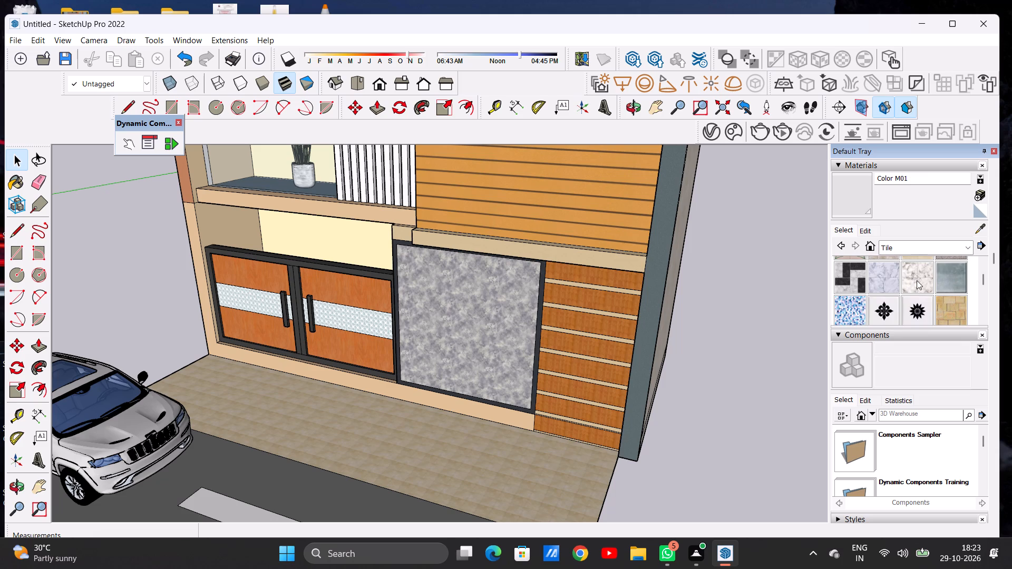
click(917, 280)
click(505, 454)
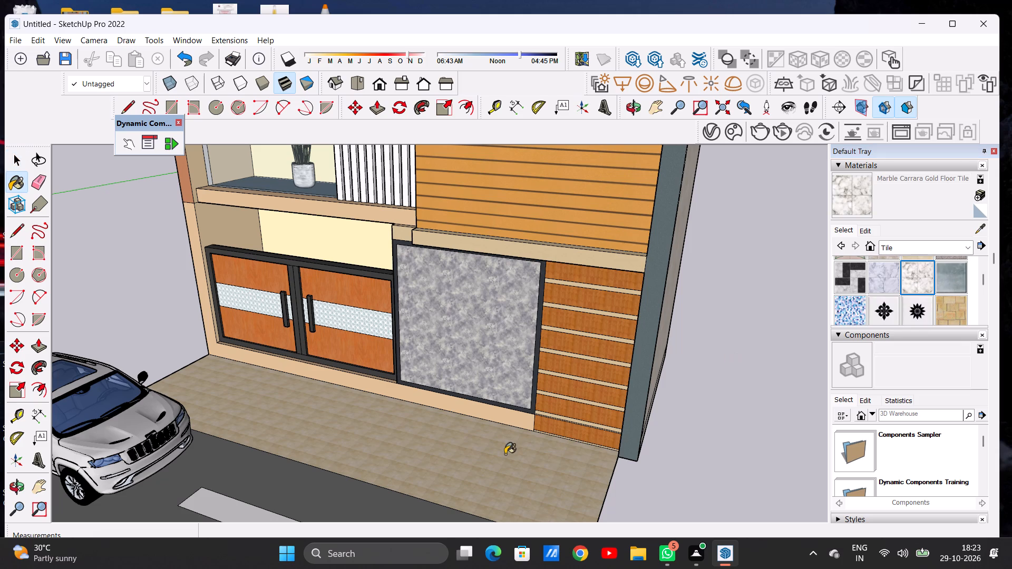
scroll(433, 340, down, 8)
scroll(528, 414, up, 12)
scroll(492, 413, down, 1)
scroll(491, 413, up, 1)
middle_drag(457, 413, 337, 345)
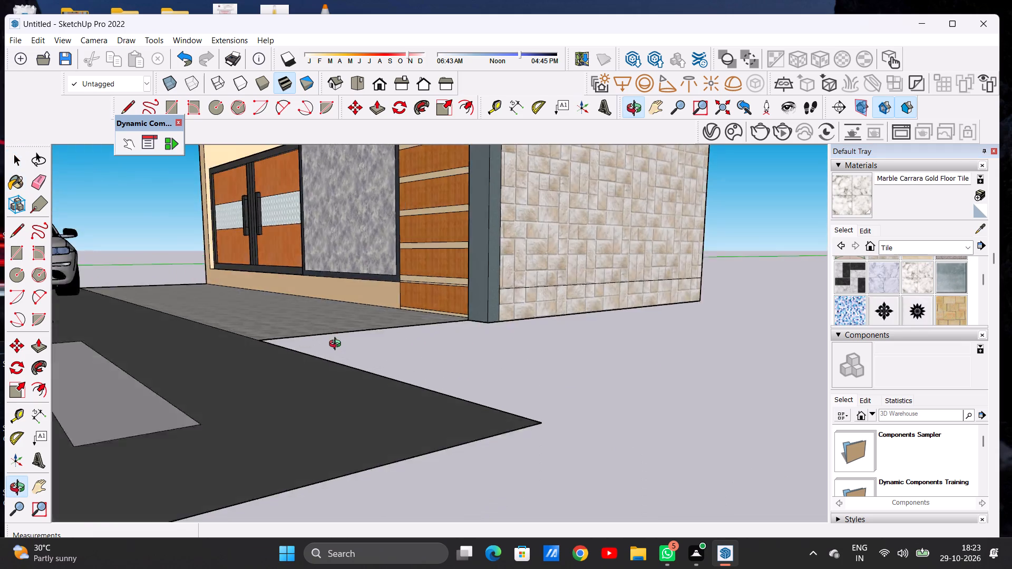
middle_drag(337, 345, 410, 468)
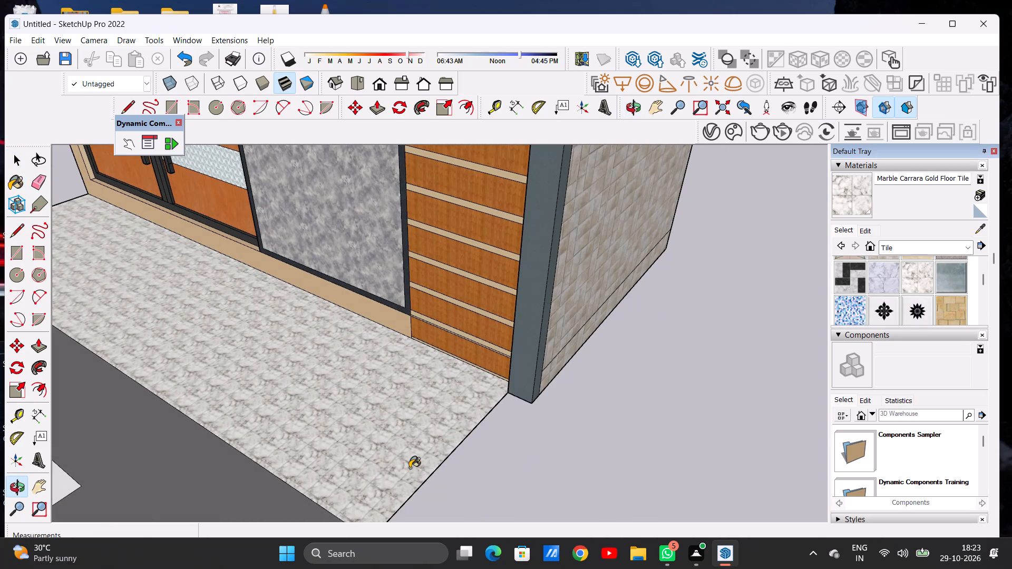
key(space)
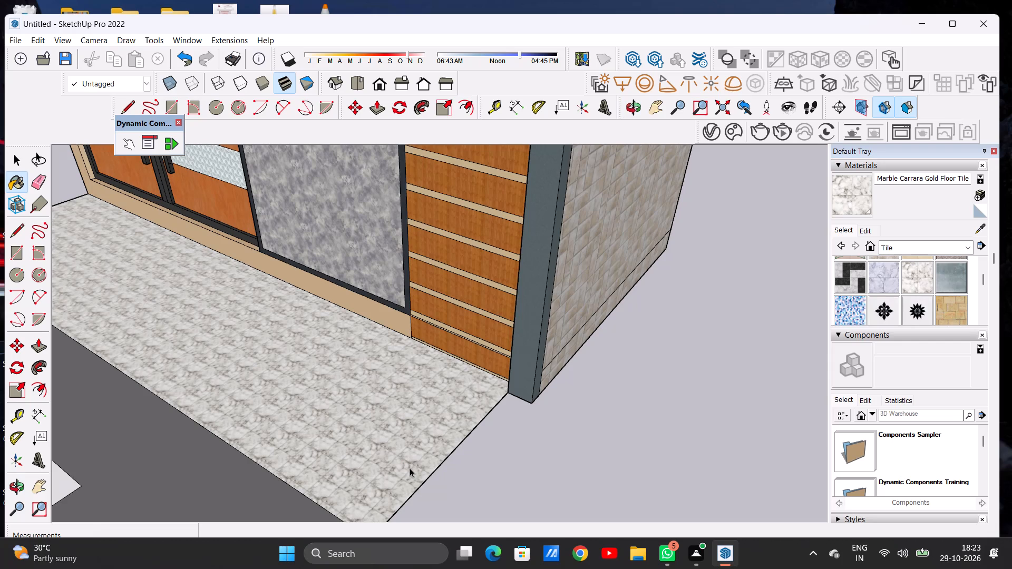
Push/Pull the marble-tiled strip upward about 1' 7 13/16" to the bottom of the dark frame around the stone panel.
key(p)
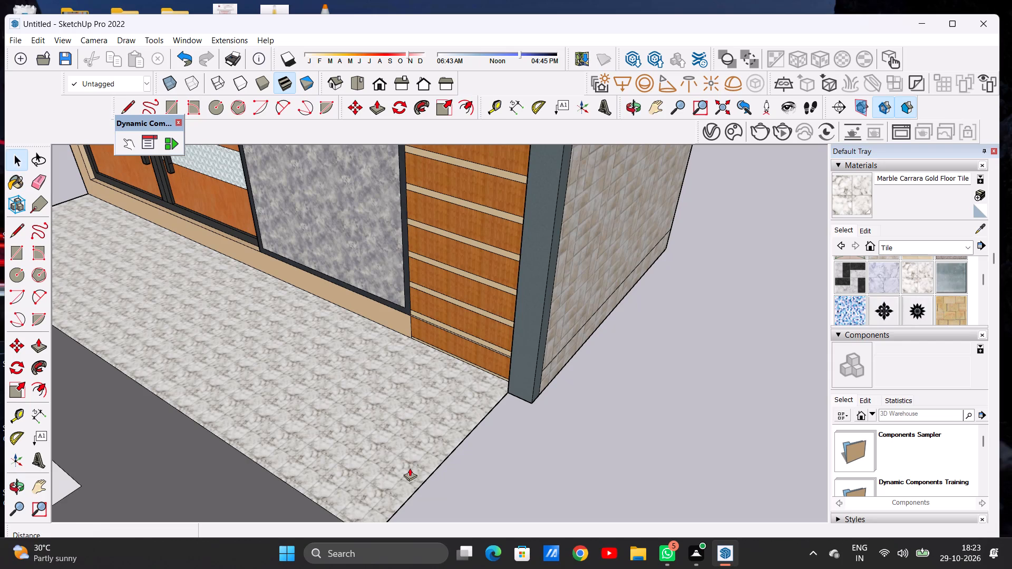
click(386, 330)
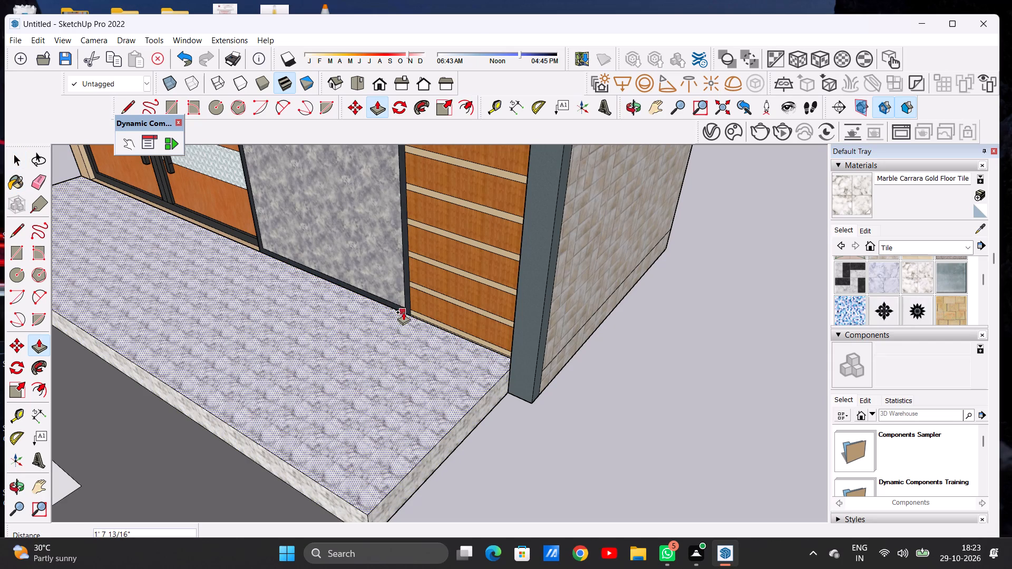
click(405, 316)
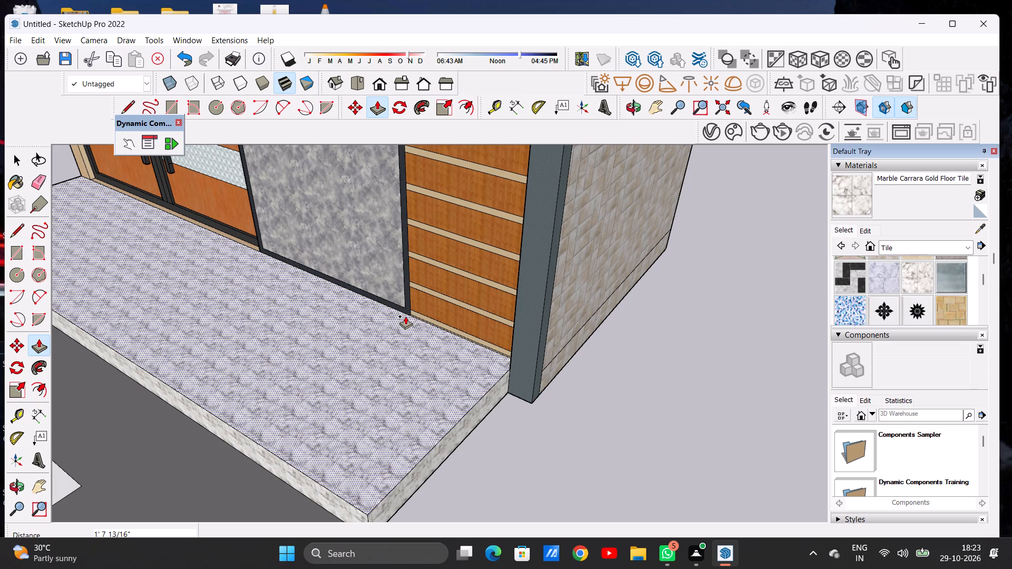
key(space)
Examine the raised marble platform against the doors, car and road from raised, low and frontal views.
scroll(406, 336, down, 10)
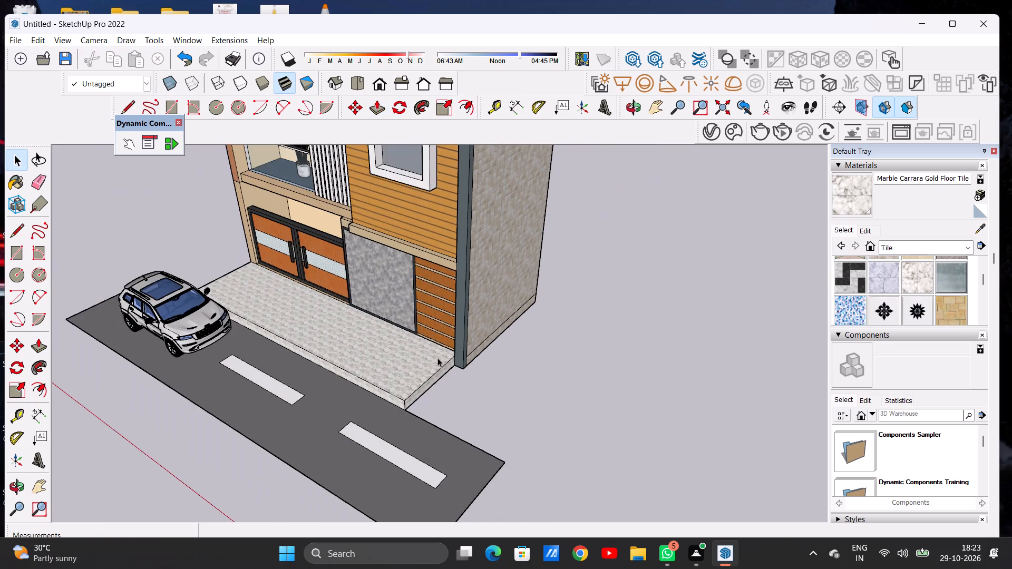
middle_drag(346, 352, 502, 254)
scroll(441, 321, down, 8)
middle_drag(444, 343, 435, 326)
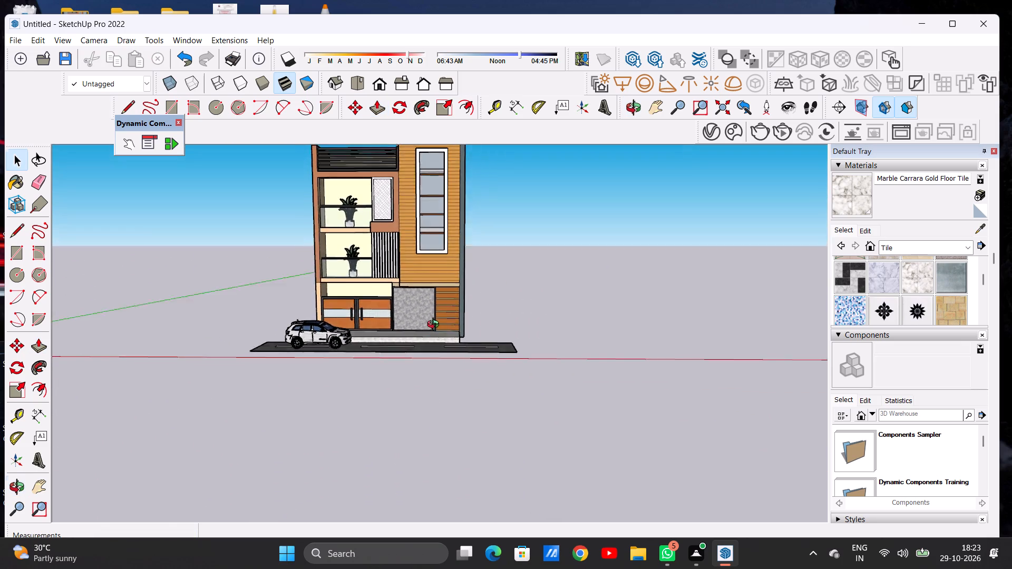
middle_drag(435, 326, 442, 390)
scroll(412, 369, up, 16)
middle_drag(447, 347, 225, 382)
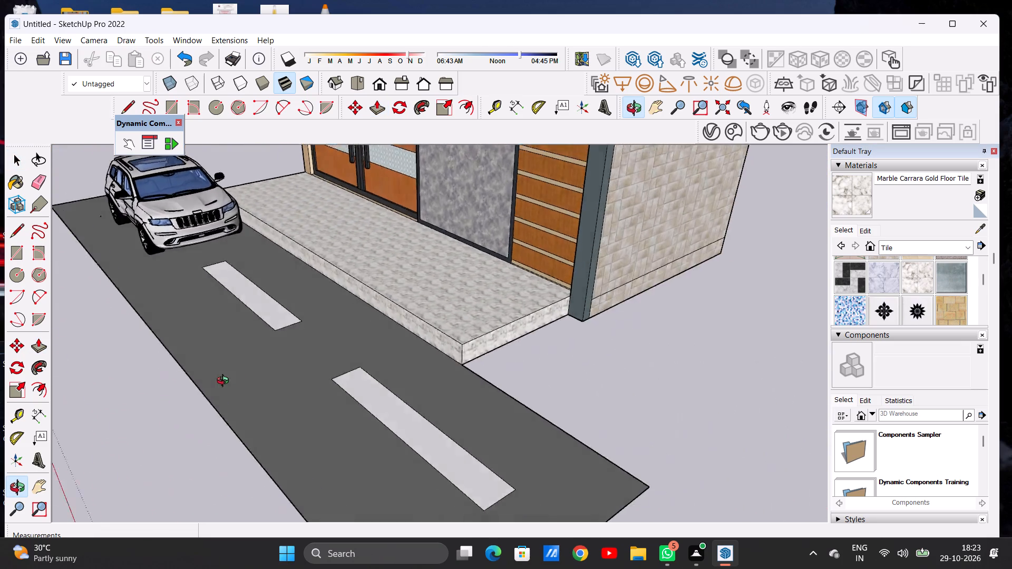
middle_drag(225, 382, 472, 307)
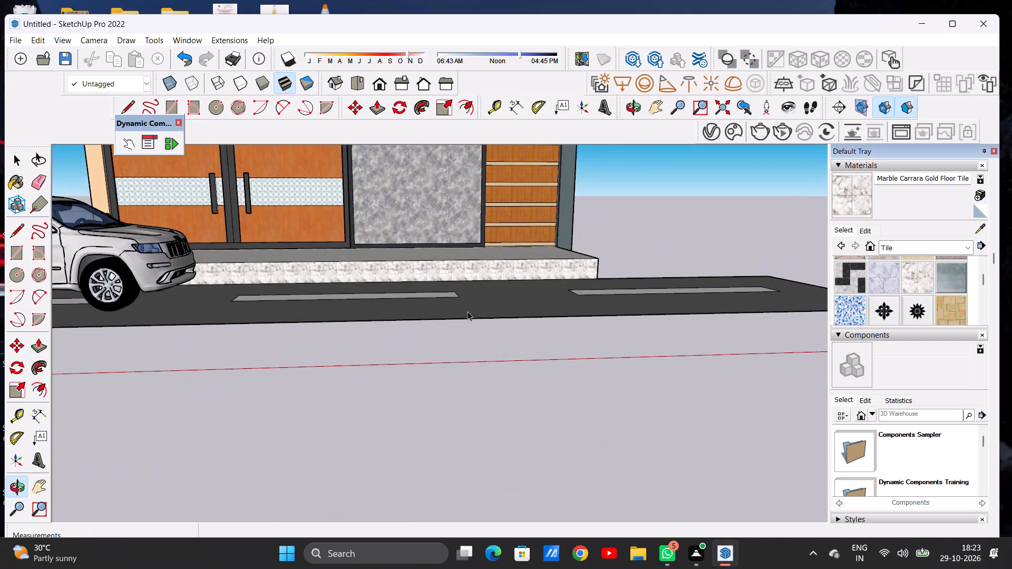
scroll(456, 312, down, 3)
scroll(455, 316, up, 1)
scroll(455, 318, down, 7)
scroll(441, 341, up, 1)
scroll(441, 341, down, 20)
Examine the overall facade composition and the rooftop terrace railing from distant and closer raised views.
middle_drag(440, 297, 409, 329)
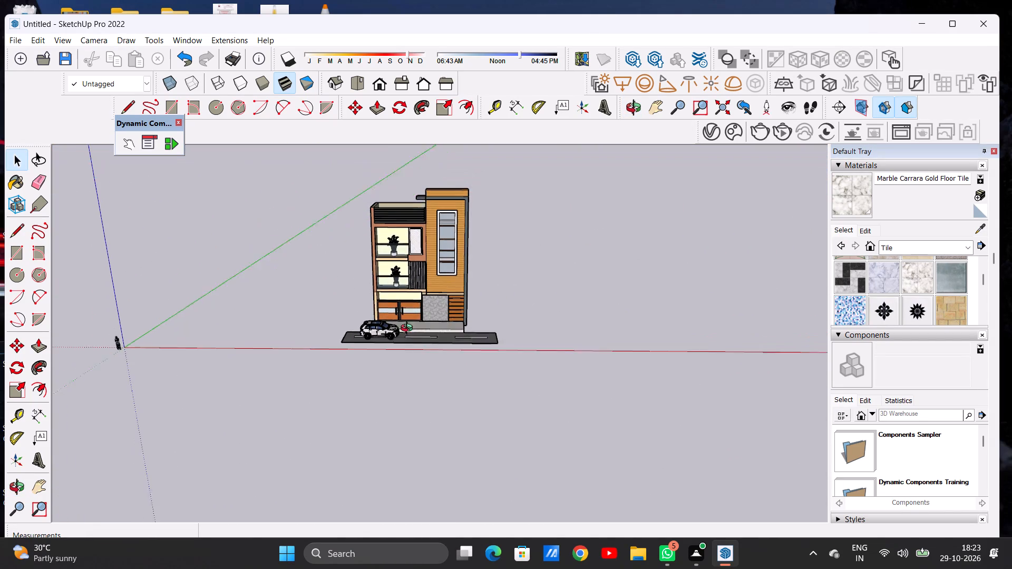
middle_drag(409, 329, 408, 332)
scroll(429, 176, up, 7)
scroll(447, 200, down, 5)
middle_drag(459, 232, 444, 305)
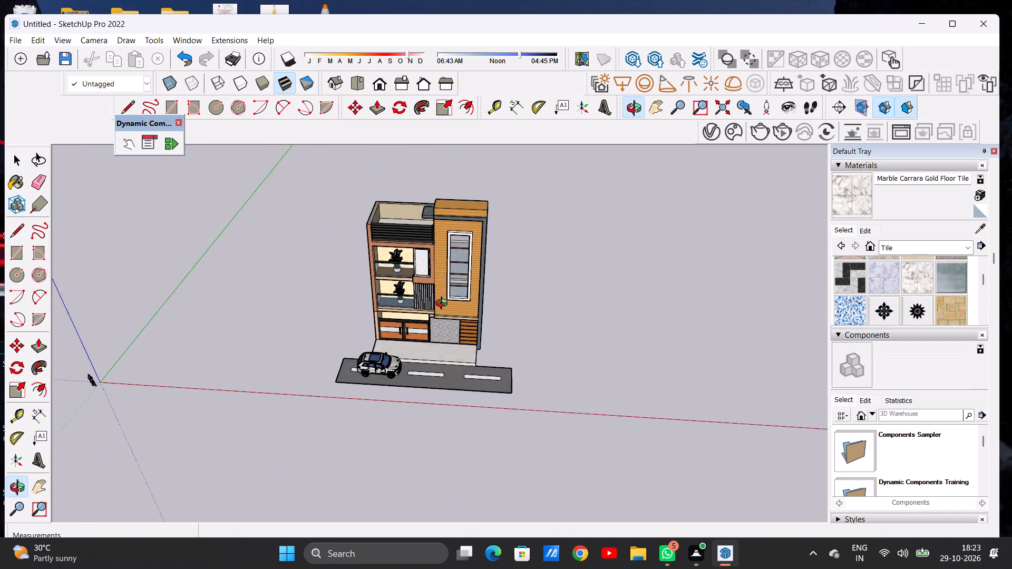
middle_drag(444, 305, 453, 250)
scroll(405, 230, up, 13)
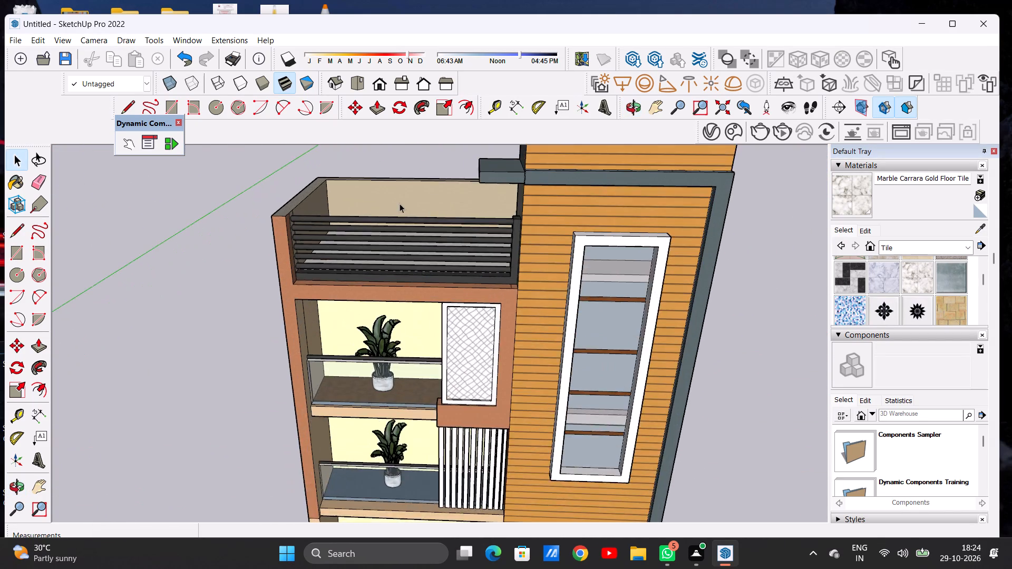
middle_drag(405, 199, 412, 165)
scroll(404, 220, down, 7)
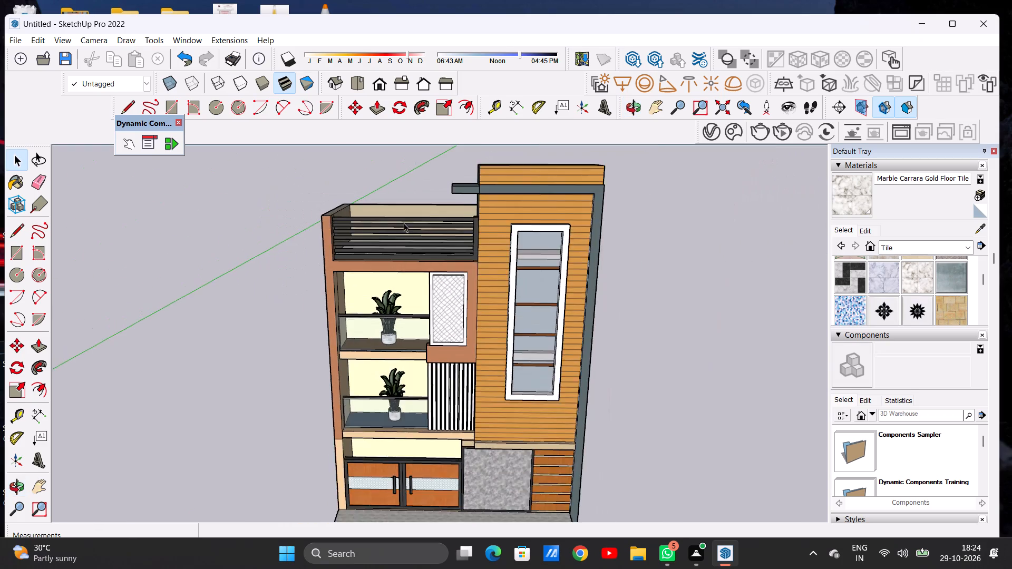
scroll(404, 223, down, 6)
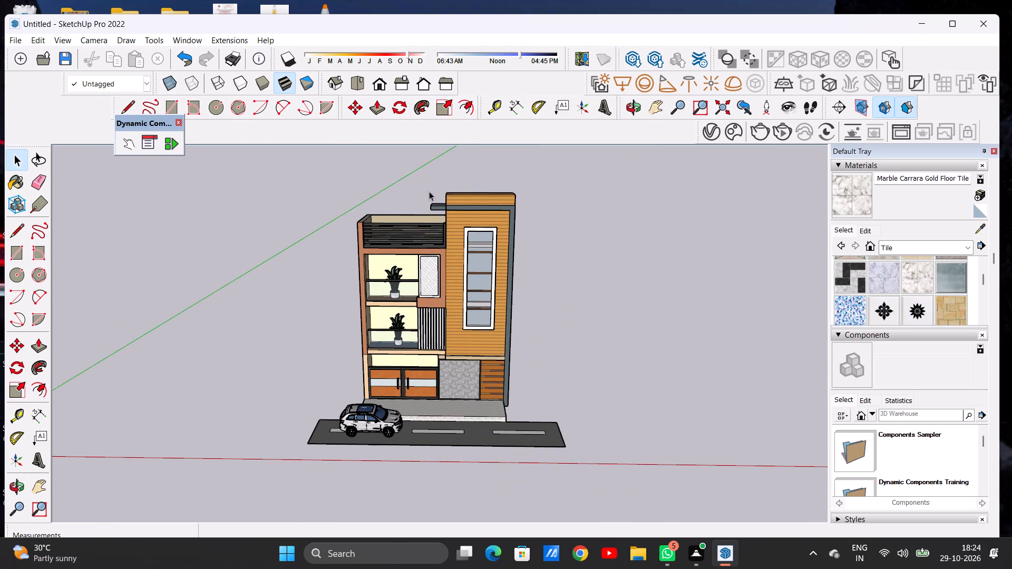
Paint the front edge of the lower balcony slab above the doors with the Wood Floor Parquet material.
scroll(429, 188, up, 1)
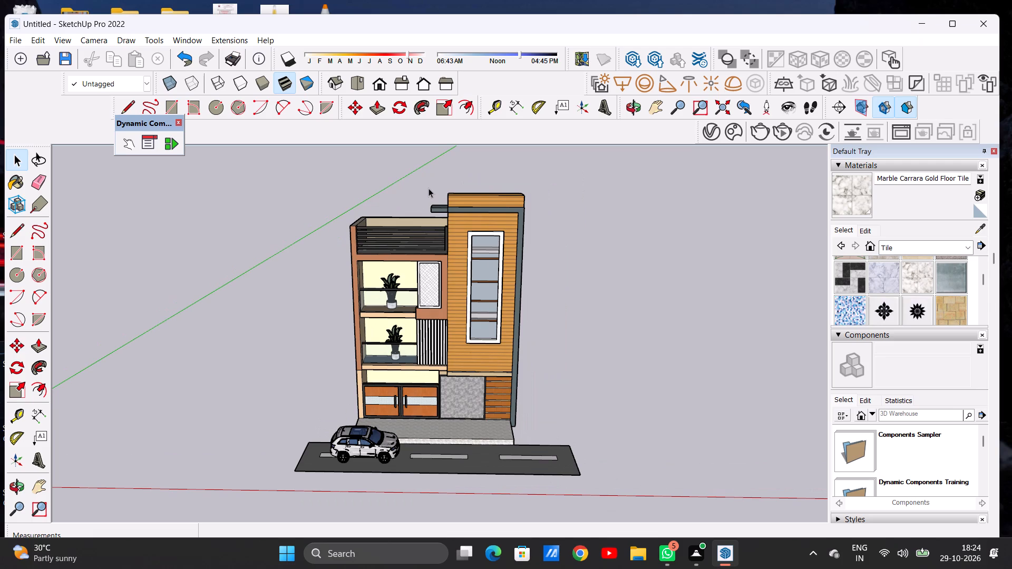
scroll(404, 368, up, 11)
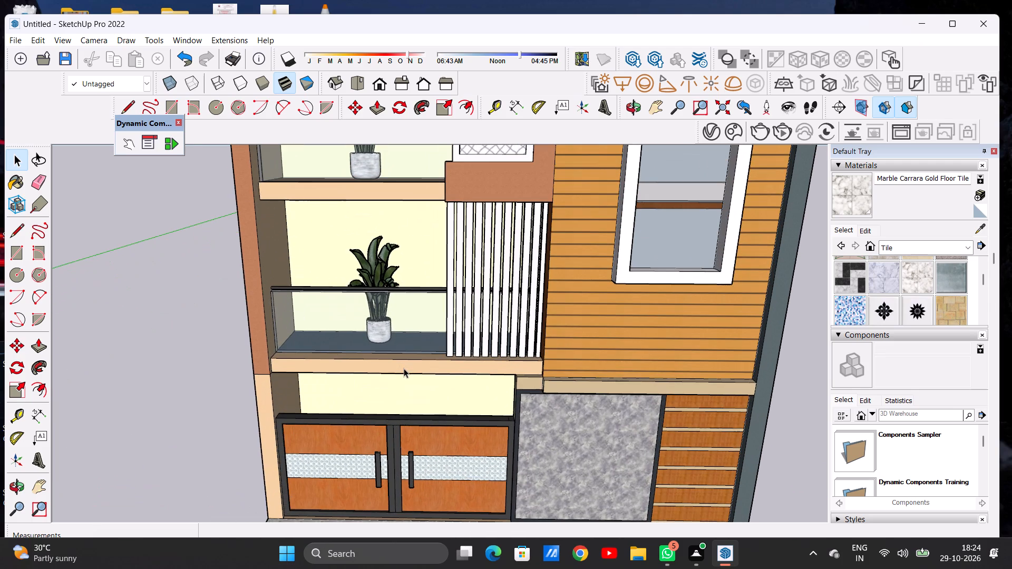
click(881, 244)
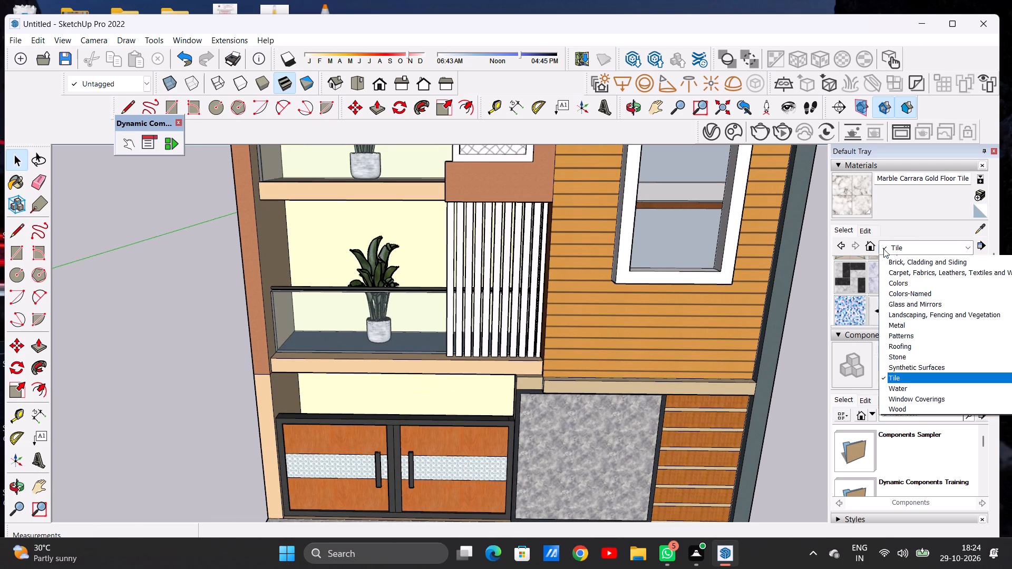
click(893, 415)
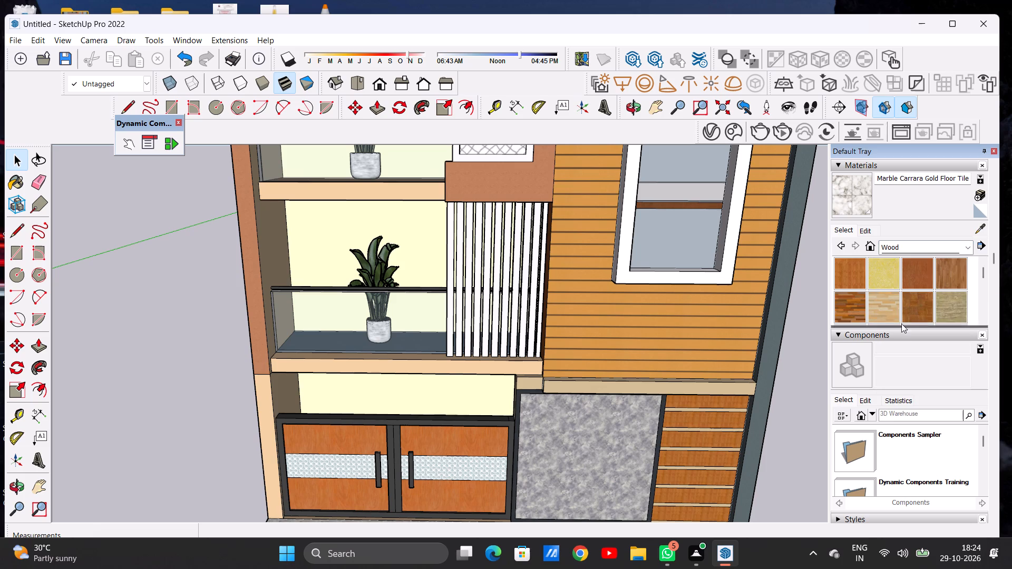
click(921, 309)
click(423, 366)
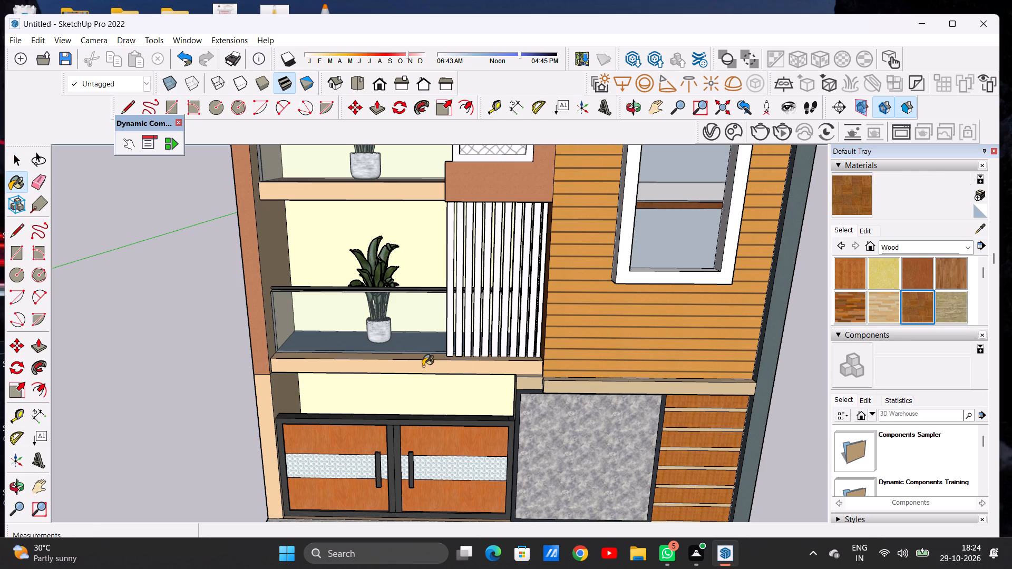
Paint the front edge of the lower balcony slab above the doors with the Wood Veneer 02 material.
scroll(930, 317, down, 1)
click(946, 286)
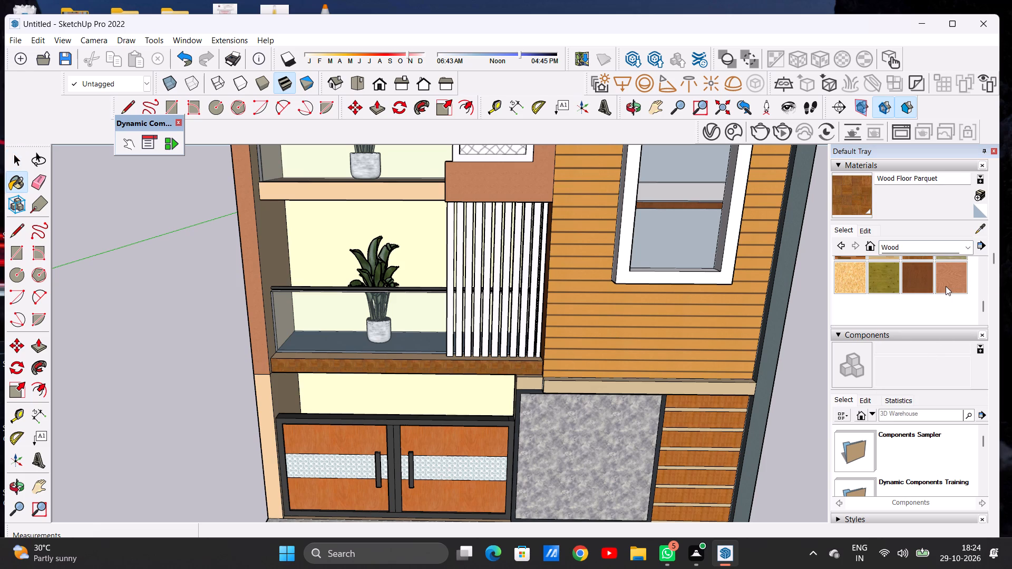
scroll(187, 378, up, 12)
click(369, 349)
scroll(318, 368, down, 7)
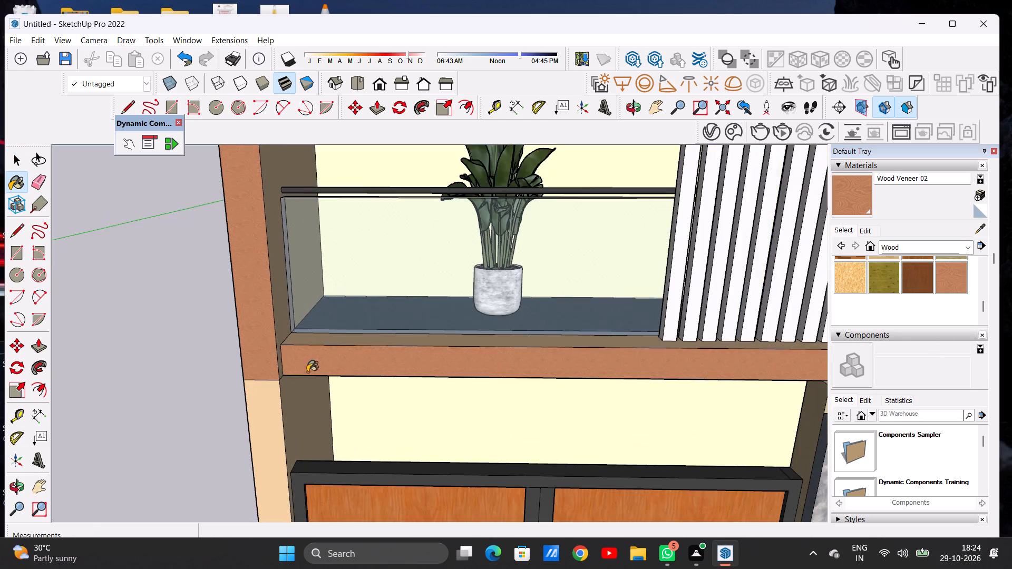
Paint the narrow top ledge of the lower balcony slab, in front of the glass railing, with Wood Veneer 02.
scroll(284, 354, down, 7)
middle_drag(395, 351, 392, 417)
scroll(319, 367, up, 6)
click(302, 340)
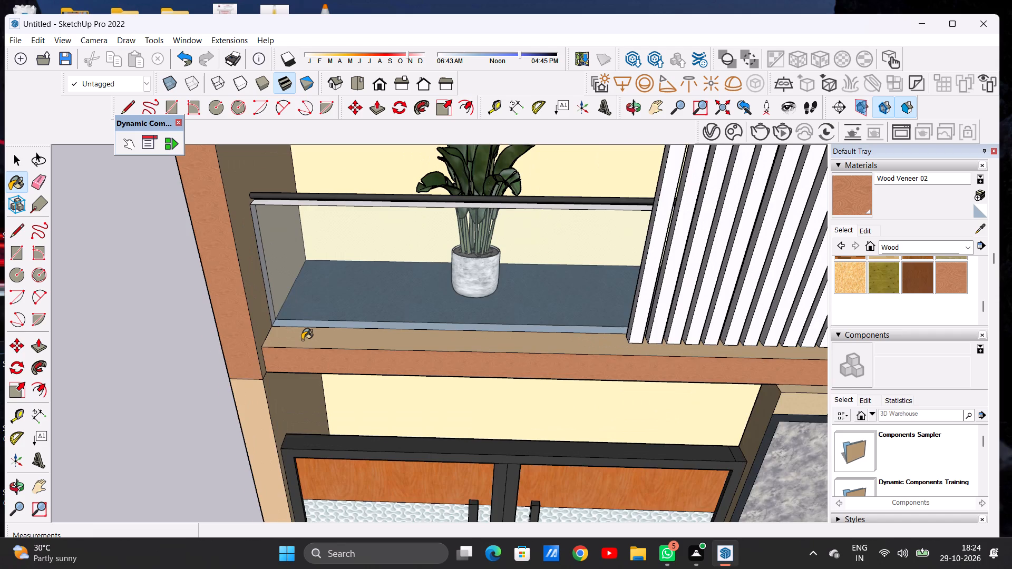
Examine the lower balcony slab from close frontal and low views, and the whole facade with road and car from a distance.
scroll(320, 365, down, 10)
middle_drag(344, 382, 345, 271)
middle_drag(344, 351, 343, 321)
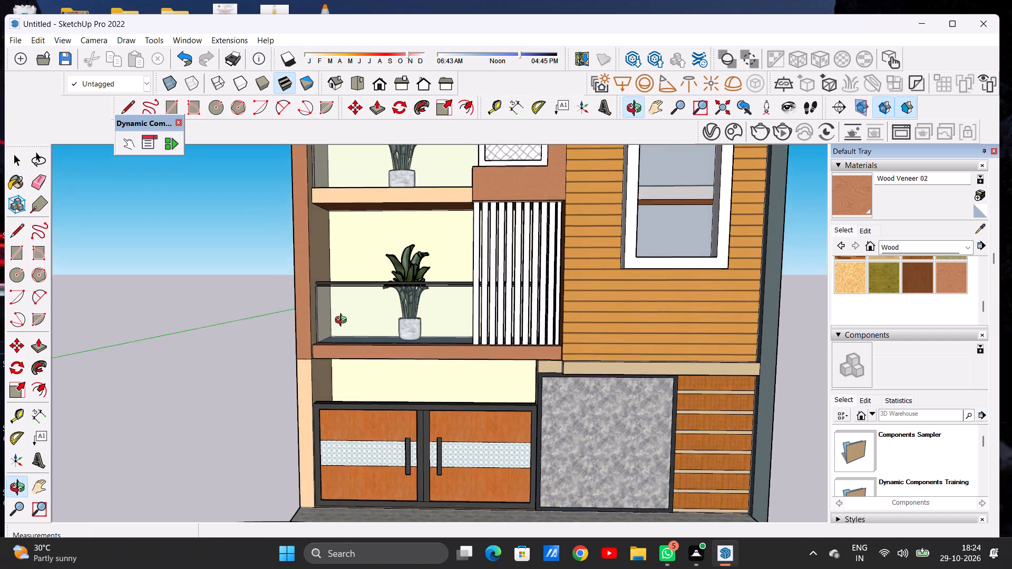
middle_drag(343, 321, 325, 252)
scroll(347, 335, up, 7)
middle_drag(359, 354, 393, 400)
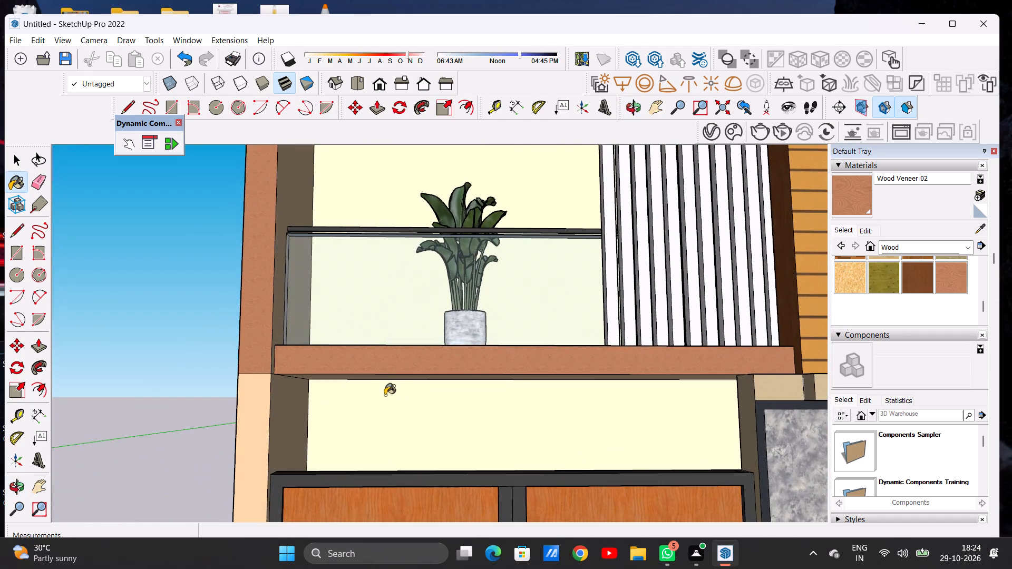
scroll(381, 397, down, 8)
scroll(396, 401, up, 1)
scroll(396, 401, down, 15)
middle_drag(424, 368, 423, 382)
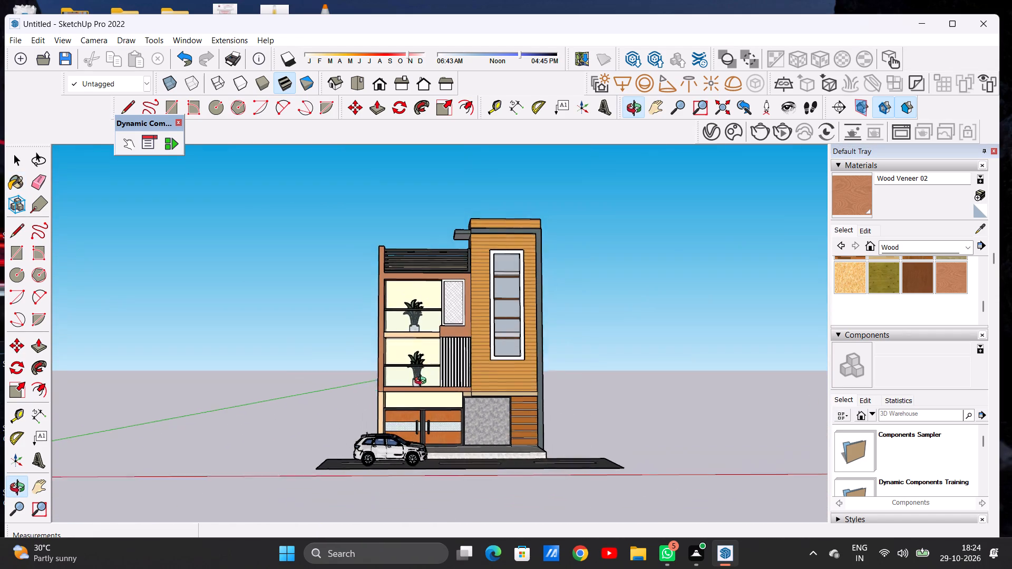
middle_drag(423, 382, 421, 392)
middle_drag(407, 395, 373, 428)
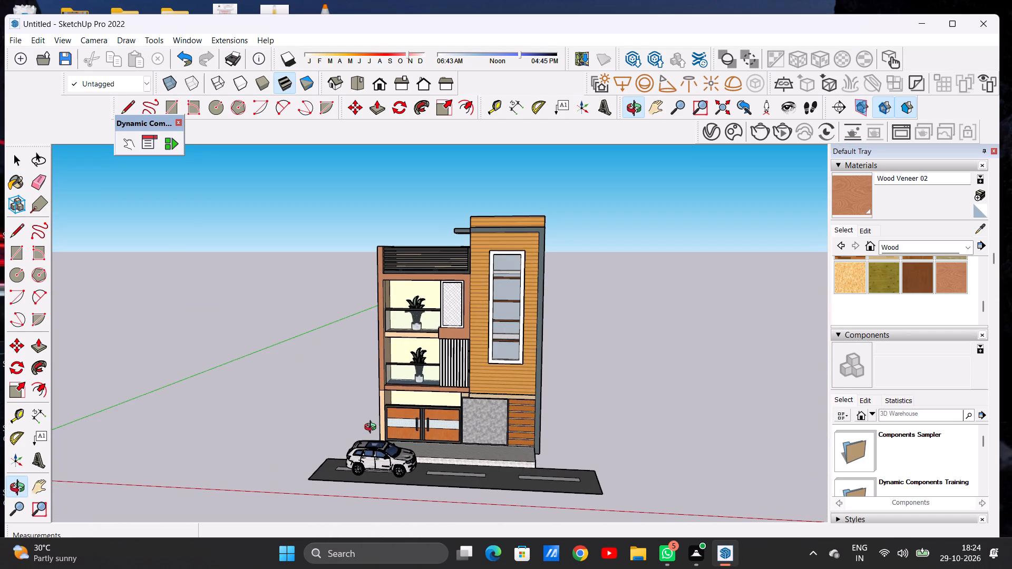
middle_drag(373, 428, 384, 431)
key(space)
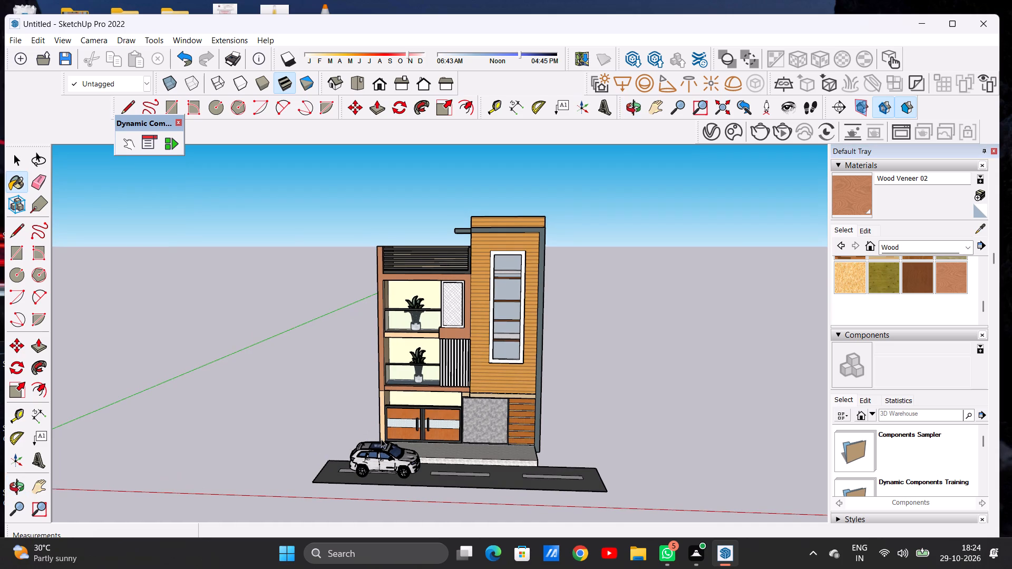
Save the model as a SketchUp file named JAYANTH 2 in the Documents folder.
key(ctrl+s)
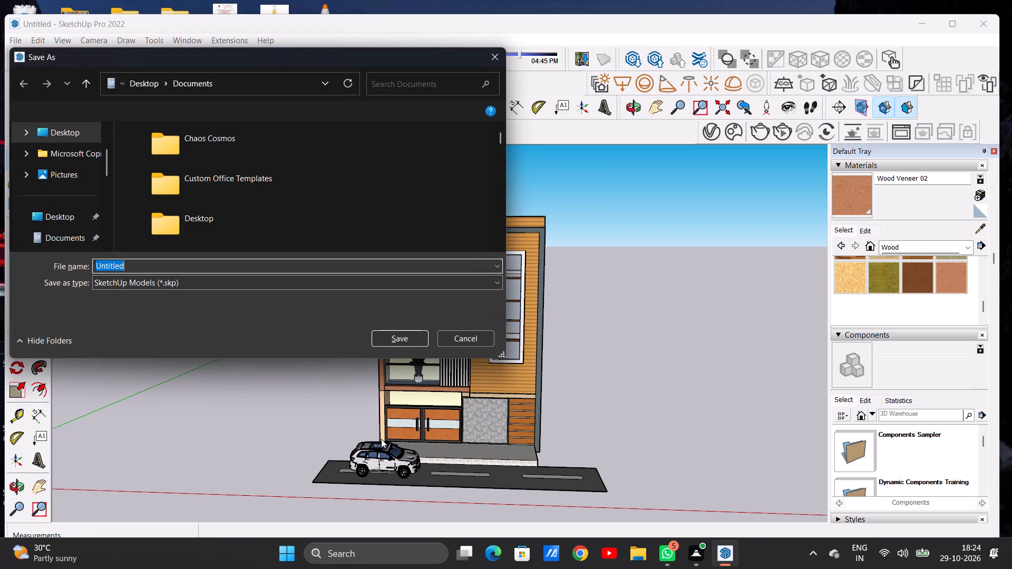
key(BackSpace)
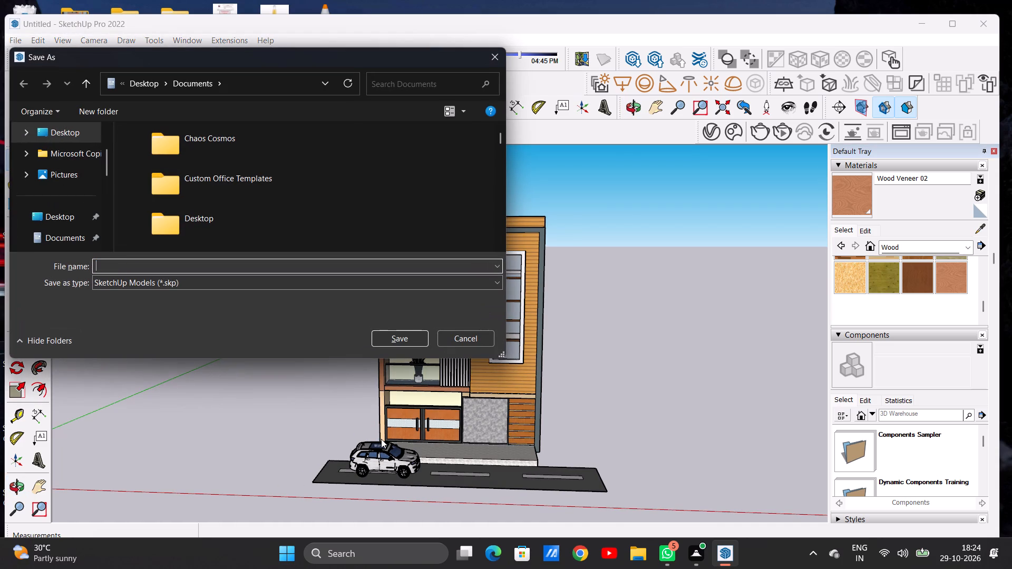
text(SRI)
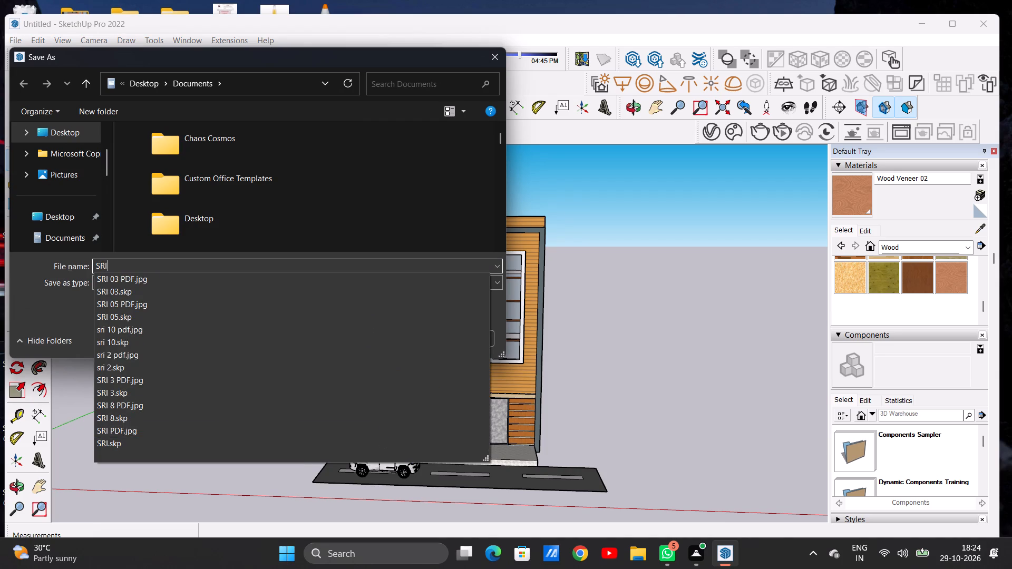
key(BackSpace)
key(BackSpace)
key(BackSpace)
key(BackSpace)
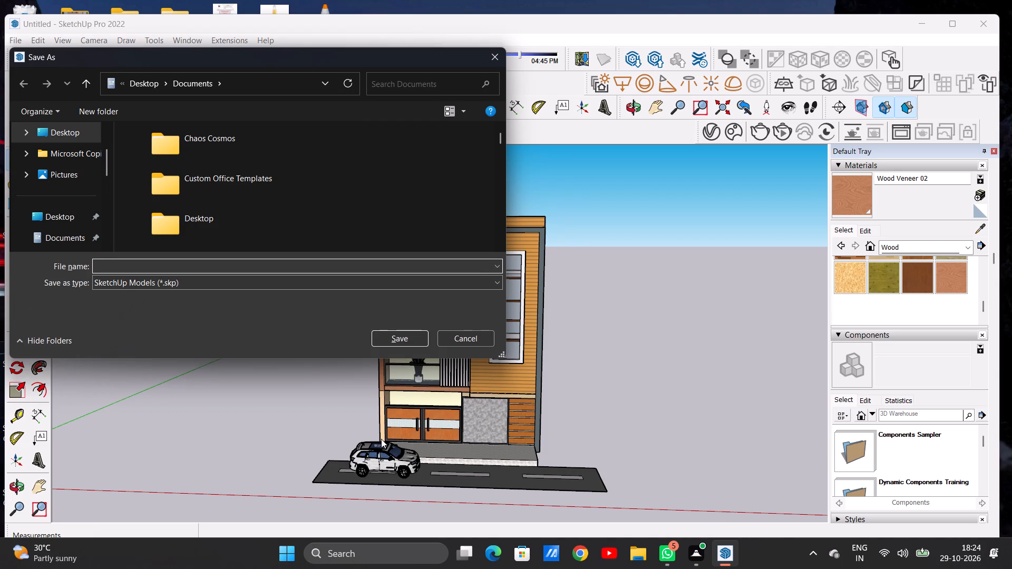
text(JAYANTH)
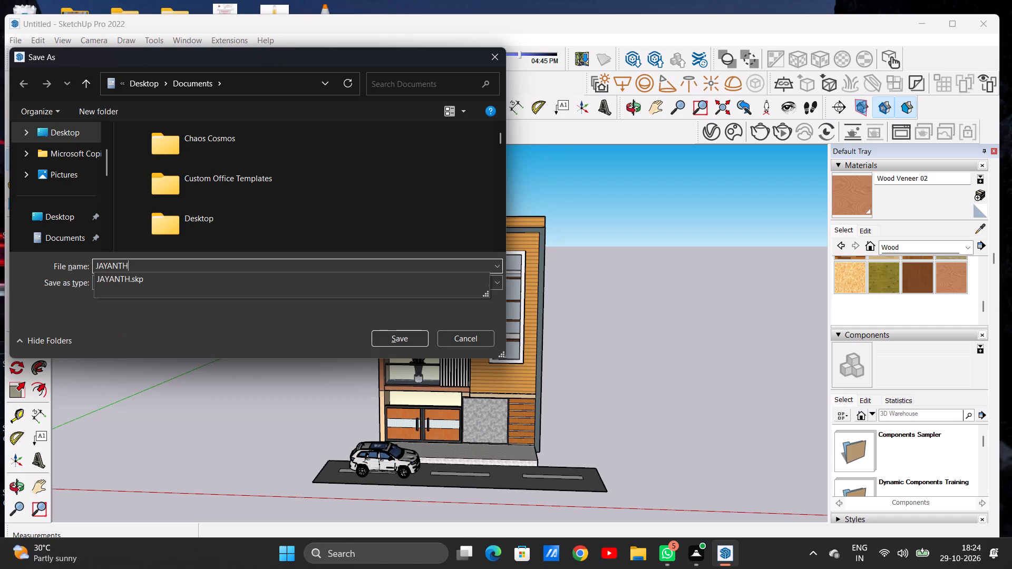
key(space)
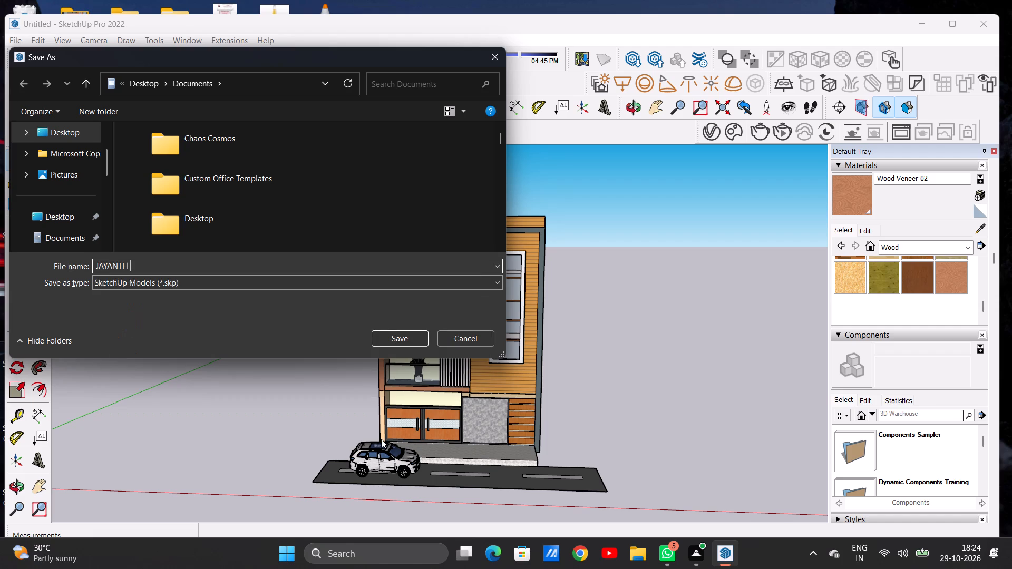
key(2)
click(406, 335)
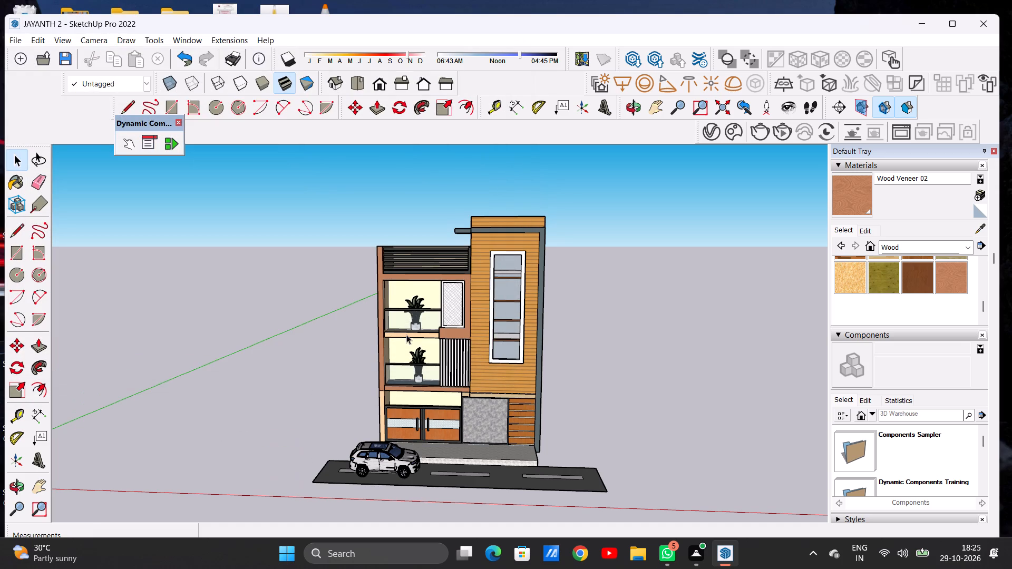
Export the current facade view as a 2D JPEG image named JAYANTH 2 PDF in the Downloads folder.
click(15, 40)
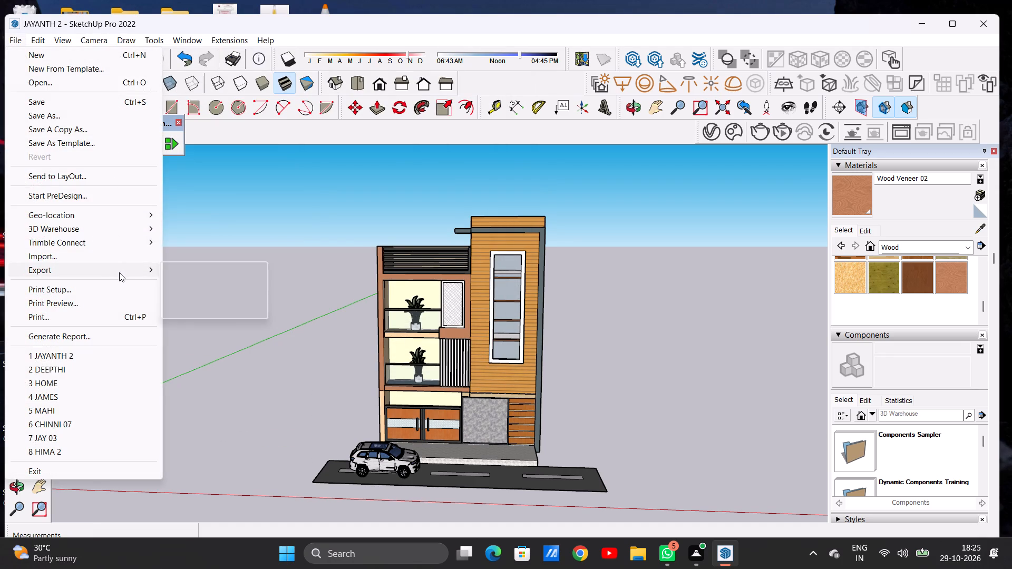
click(171, 282)
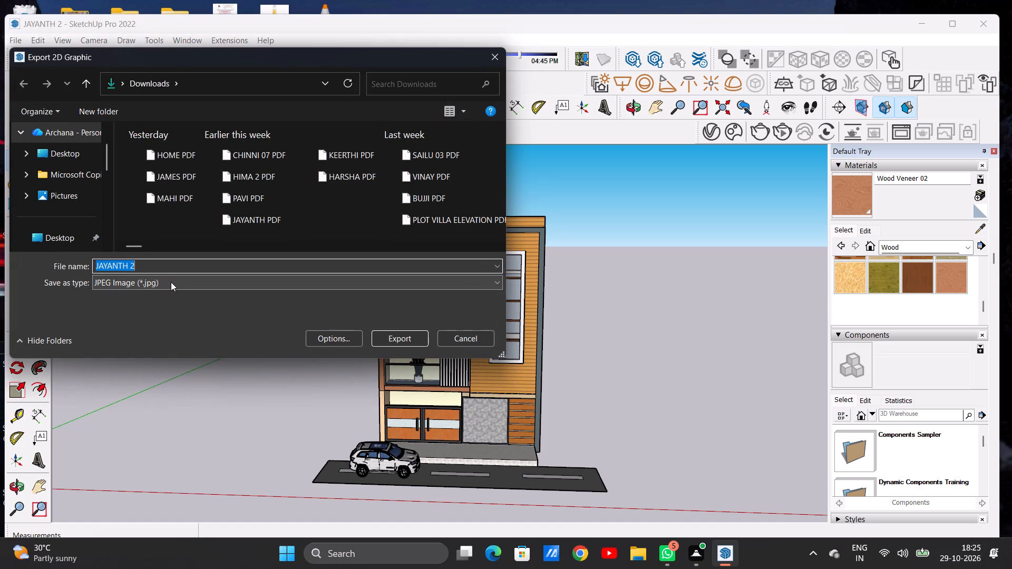
click(182, 260)
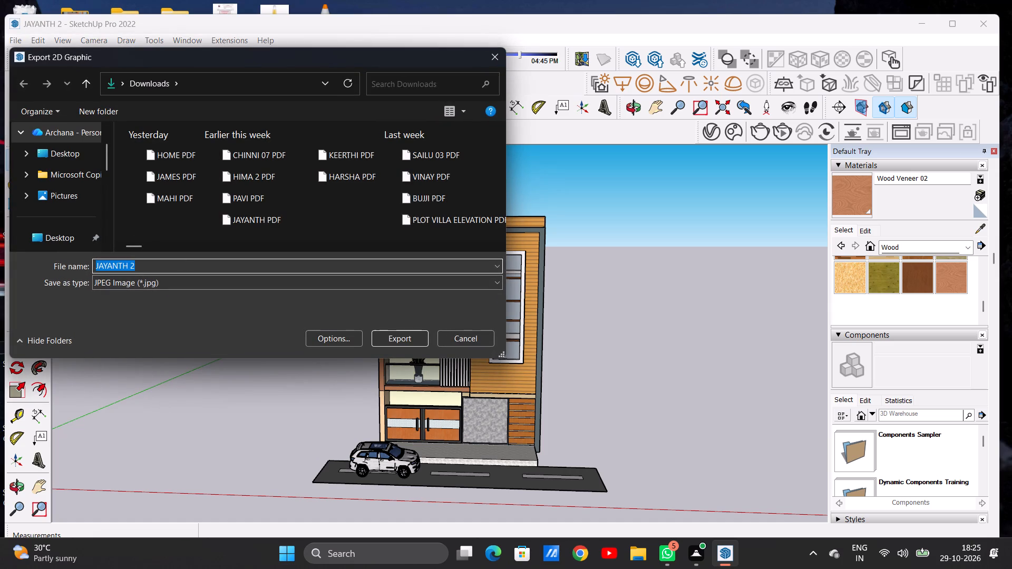
click(177, 269)
key(space)
text(PDF)
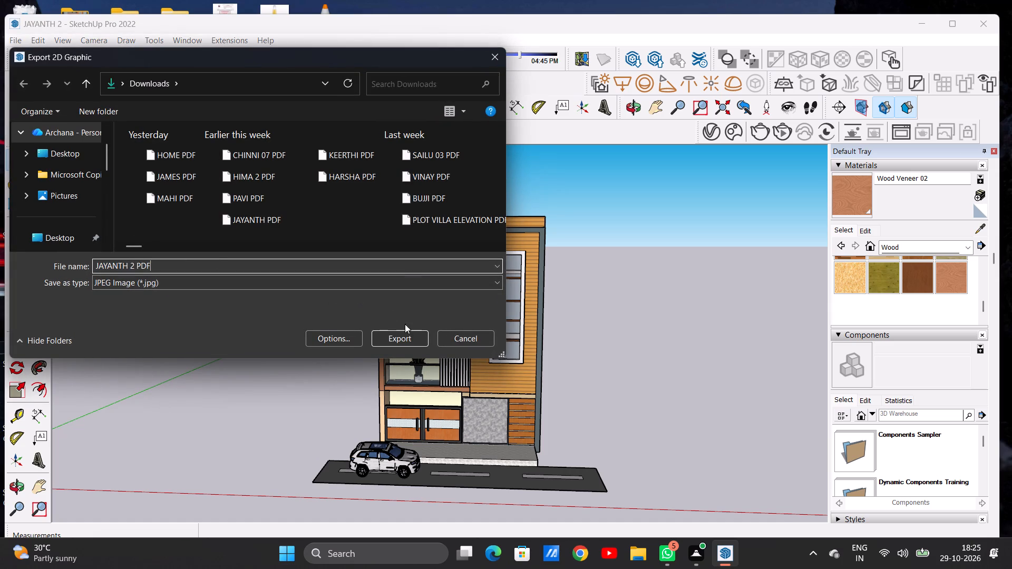
click(401, 336)
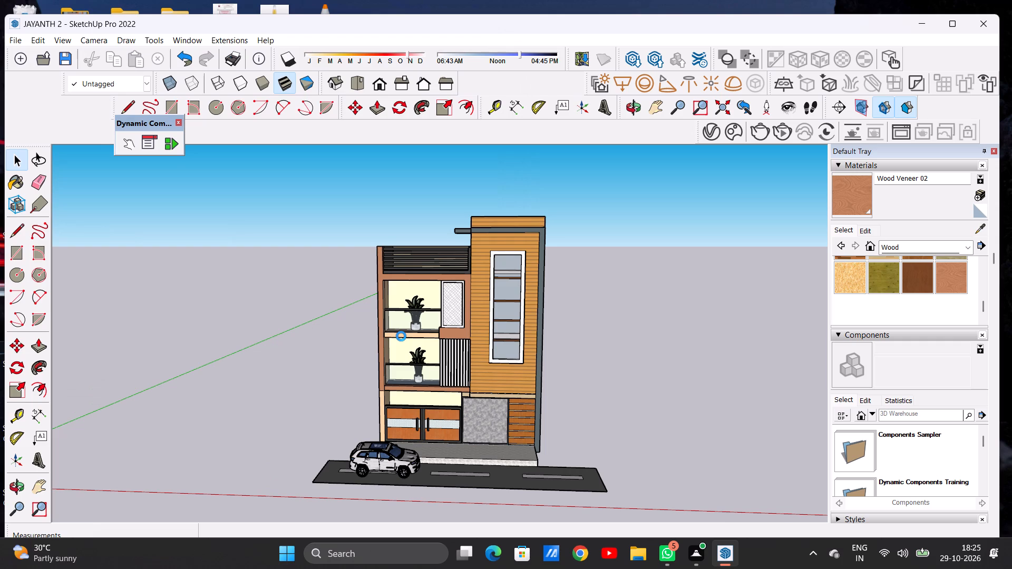